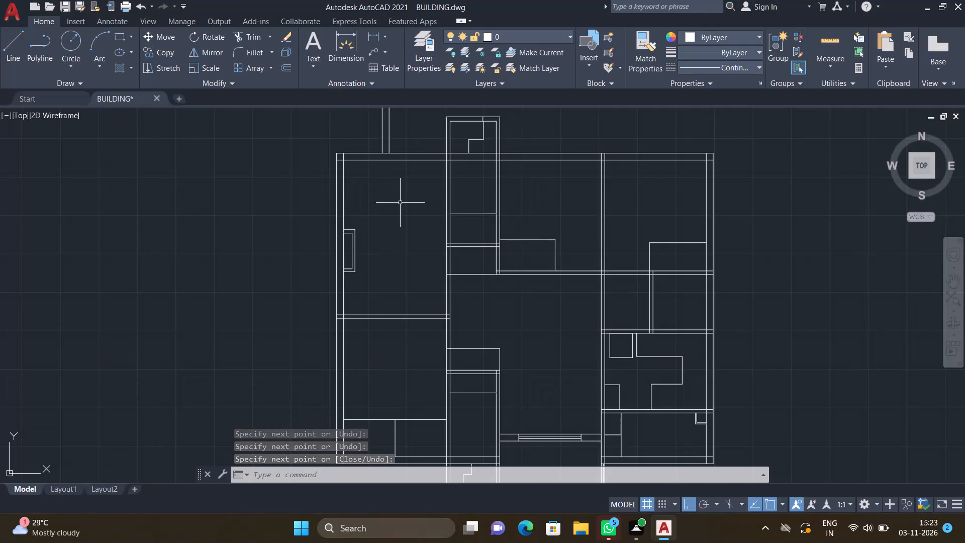
Draw a slanted hanger line about 2'-11" long at about 87° inside the empty wardrobe rectangle of the upper middle room, with Ortho off.
key("l")
key("Return")
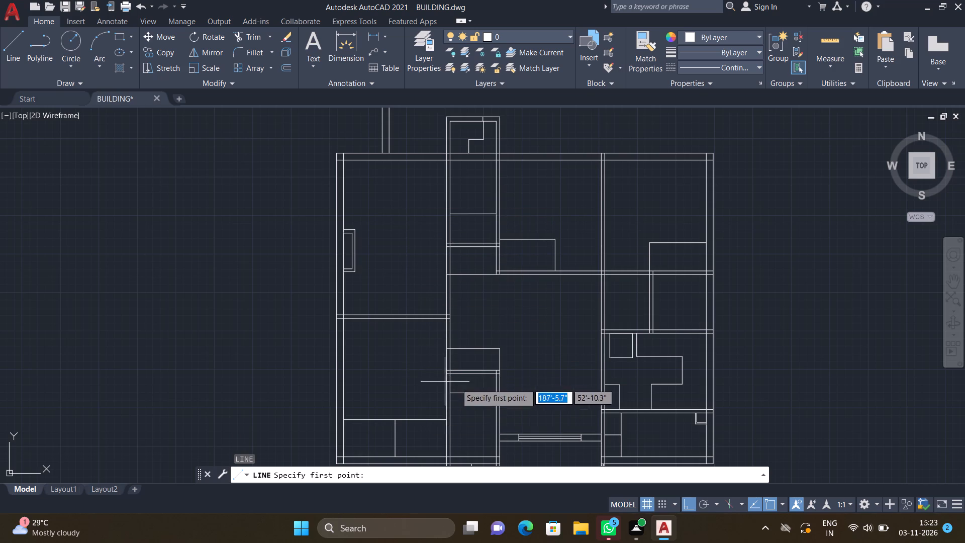
scroll(502, 374, "down", 1)
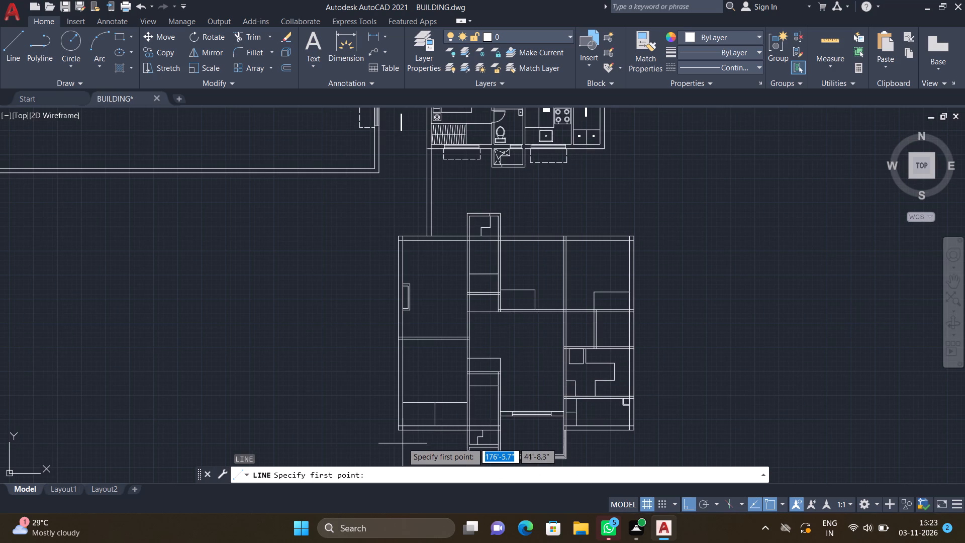
scroll(494, 299, "up", 2)
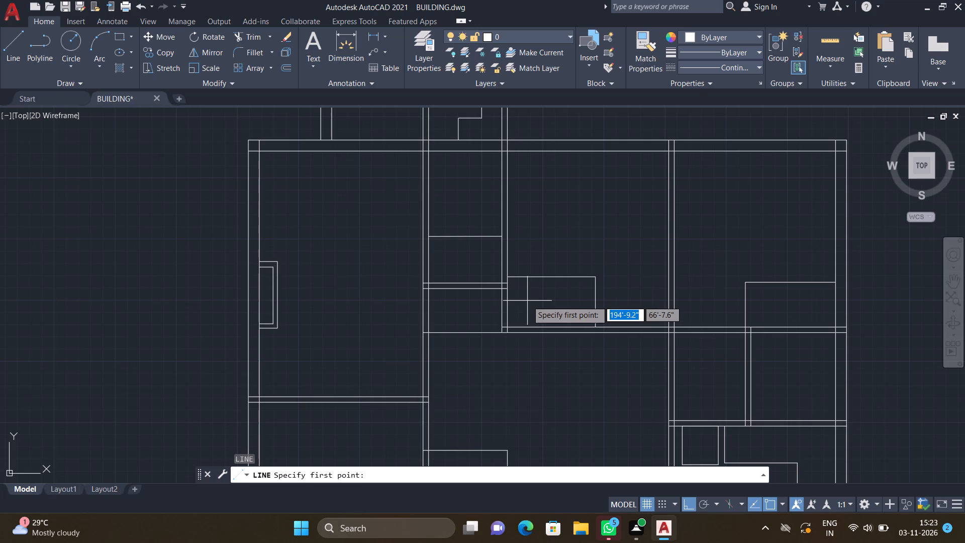
key("F8")
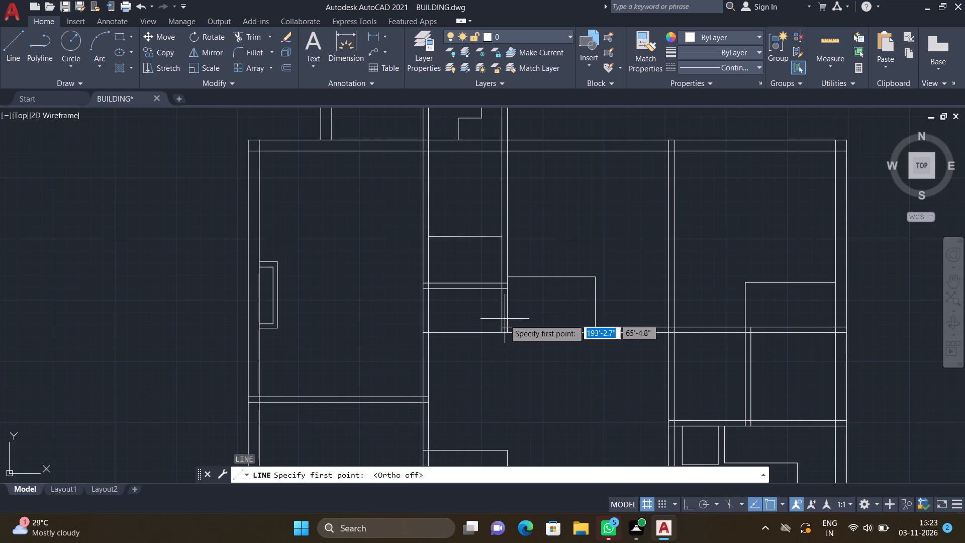
scroll(503, 319, "up", 3)
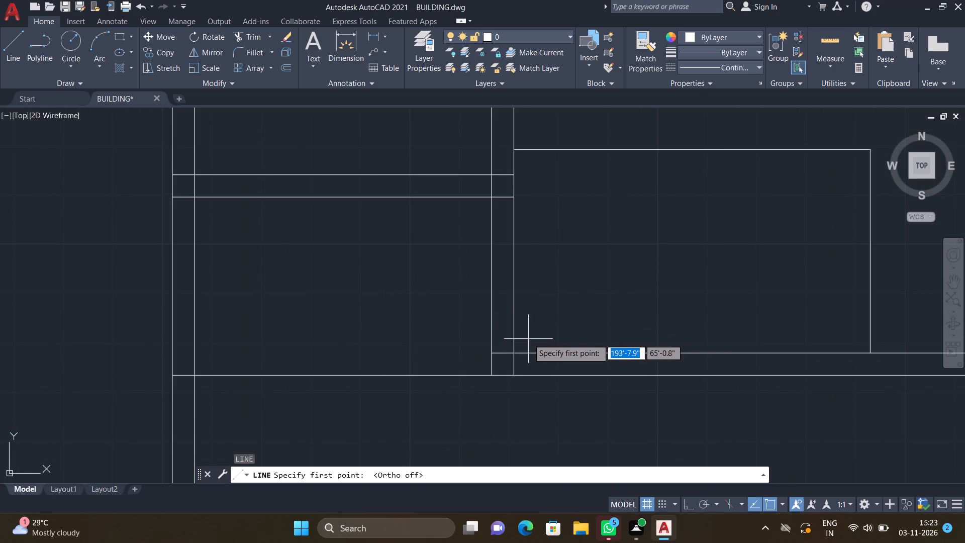
left_click_drag(528, 339, 526, 334)
scroll(537, 165, "up", 1)
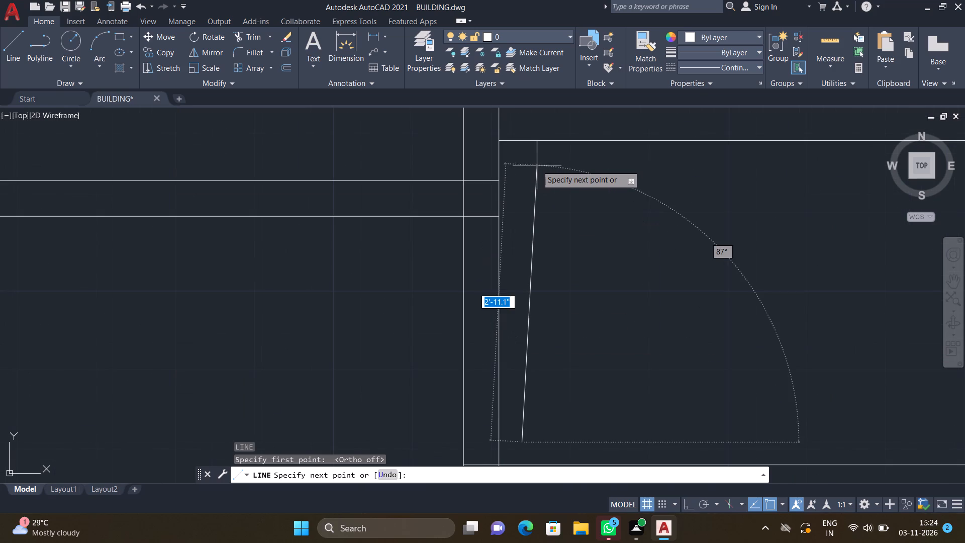
left_click(541, 166)
key("Return")
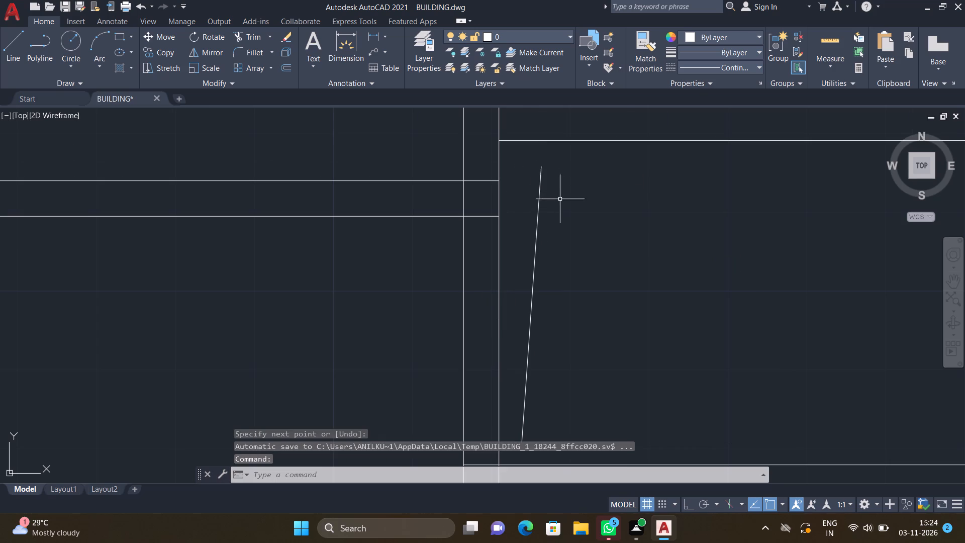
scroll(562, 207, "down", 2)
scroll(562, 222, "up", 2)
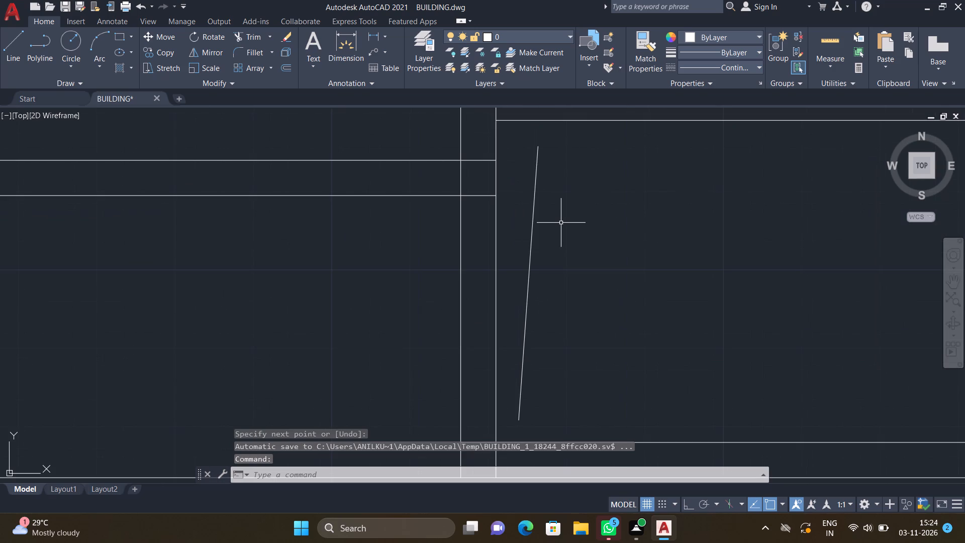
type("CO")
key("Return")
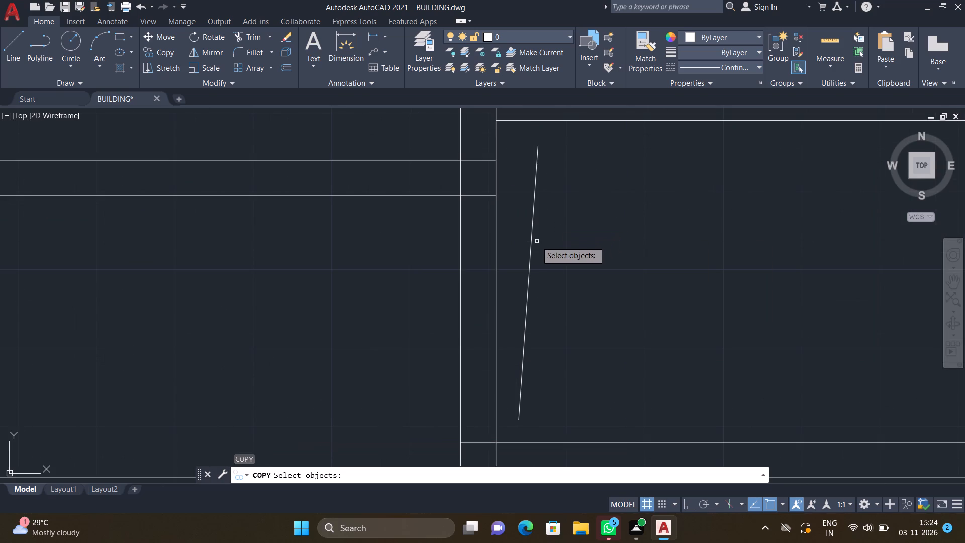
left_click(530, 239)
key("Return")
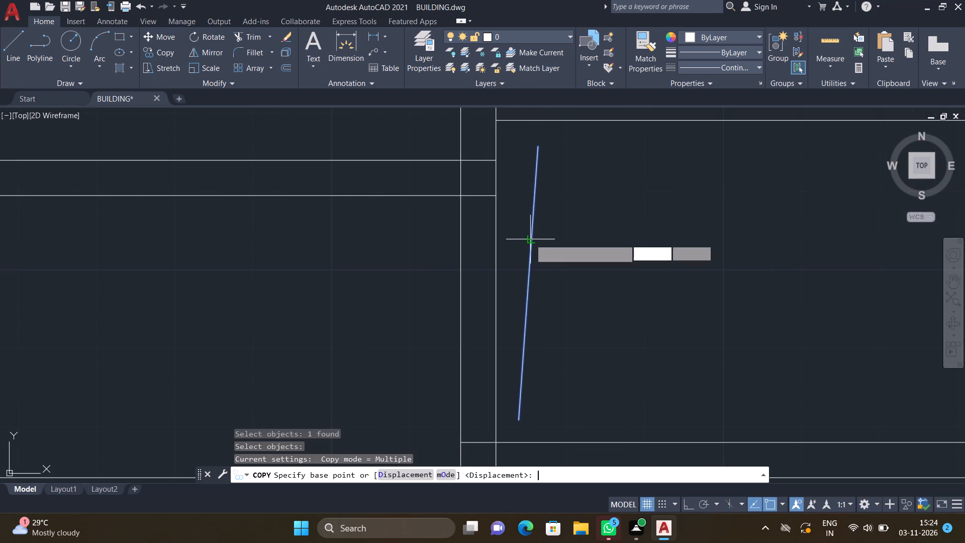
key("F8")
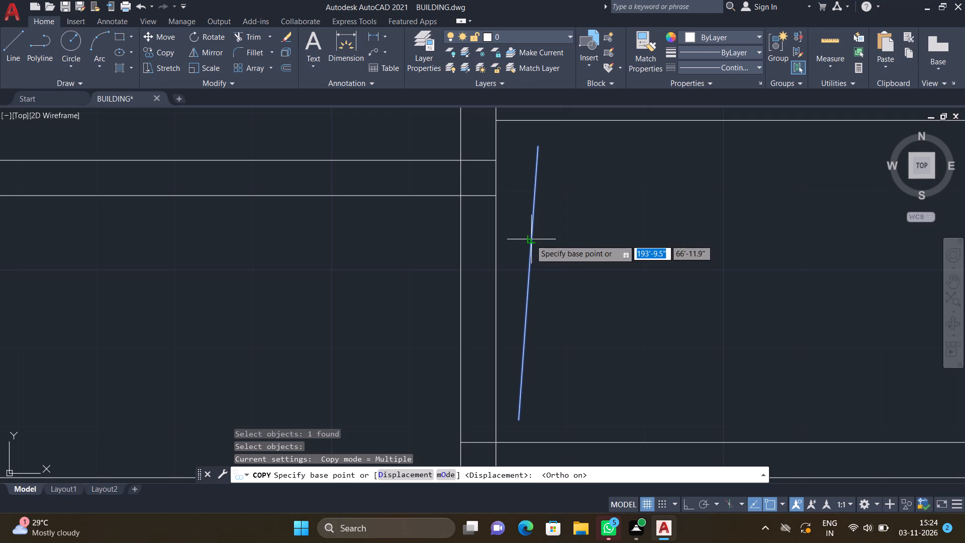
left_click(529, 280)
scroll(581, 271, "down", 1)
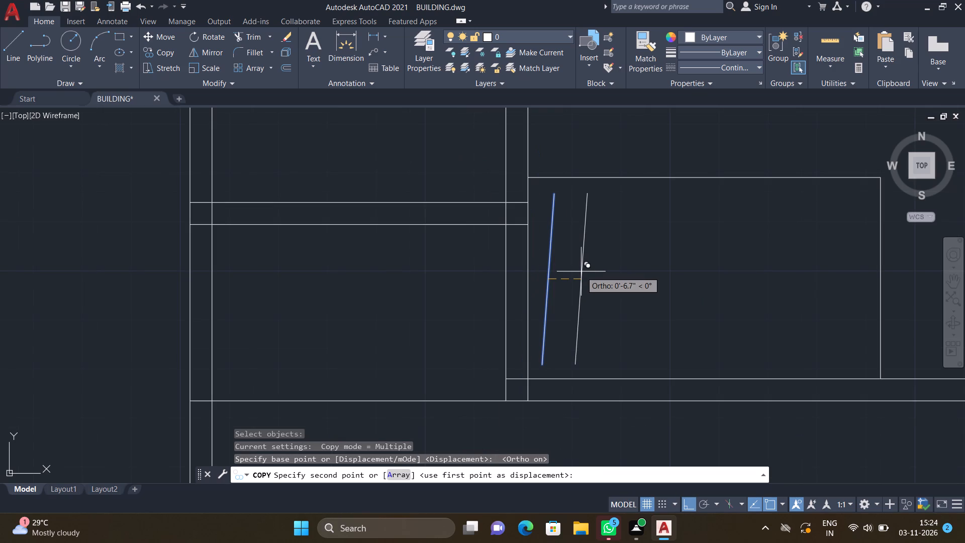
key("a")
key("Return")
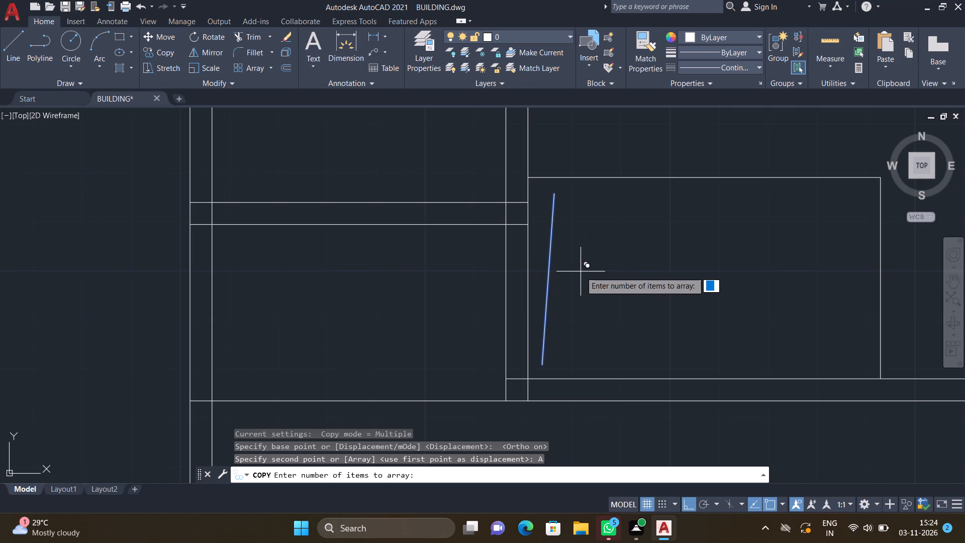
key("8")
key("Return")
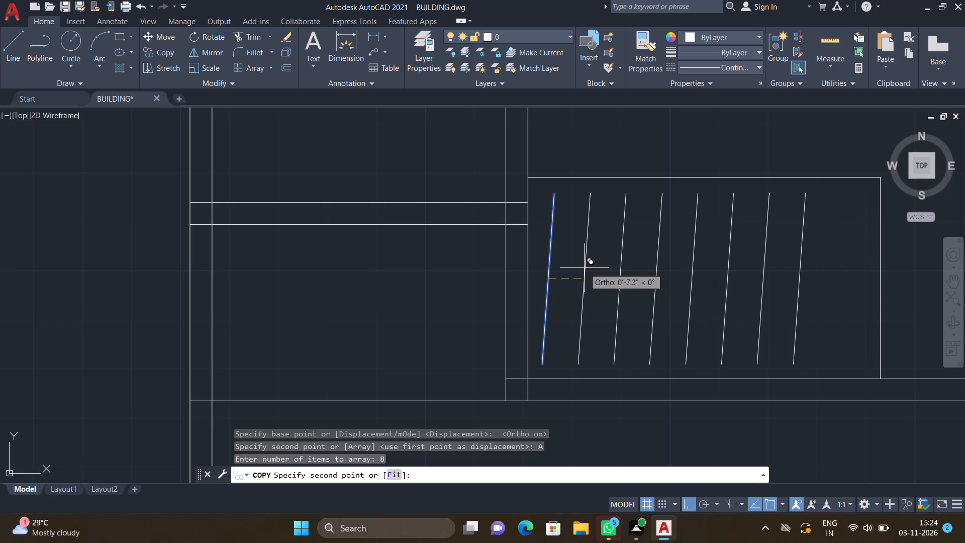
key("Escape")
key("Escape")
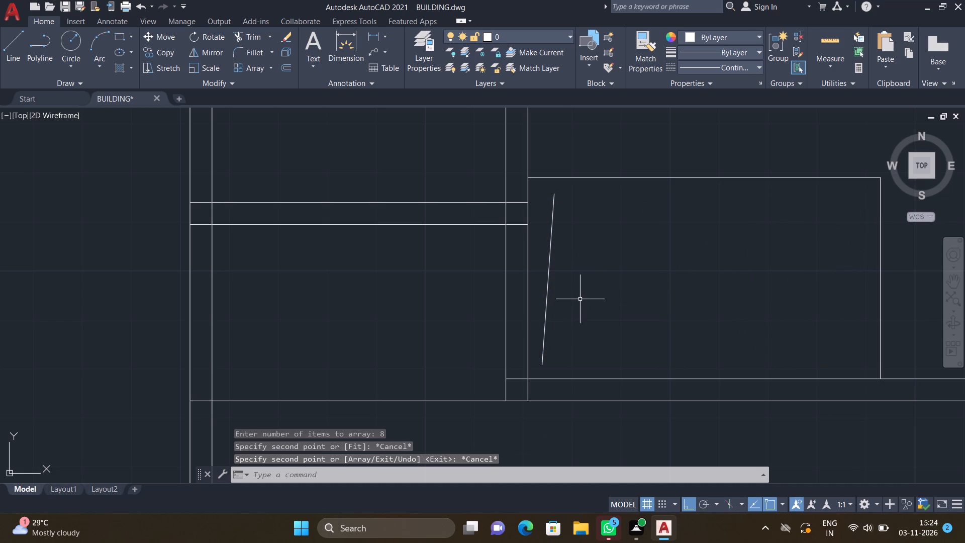
Copy the slanted line from its midpoint as a horizontal array of 15 items, spaced about 4.4" apart across the wardrobe.
type("CO")
key("Return")
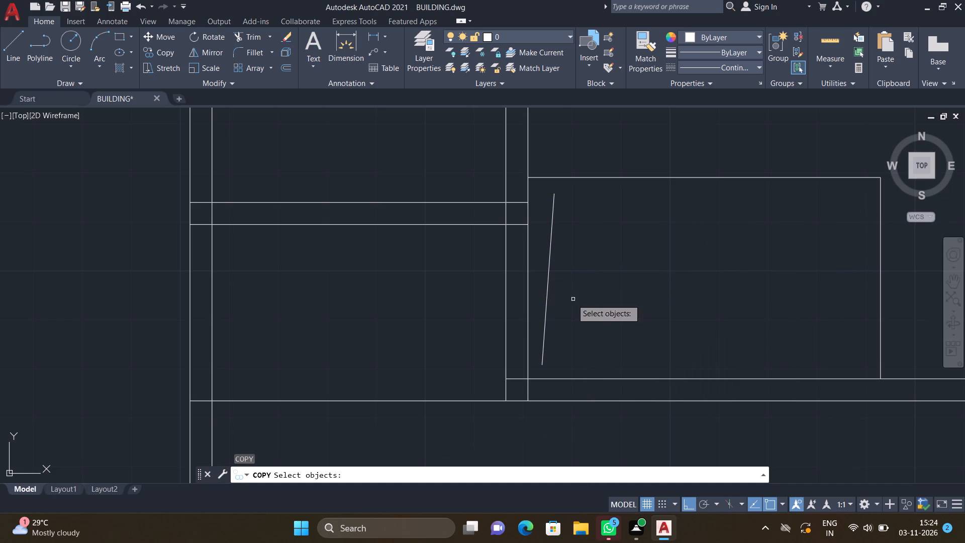
left_click(548, 281)
key("Return")
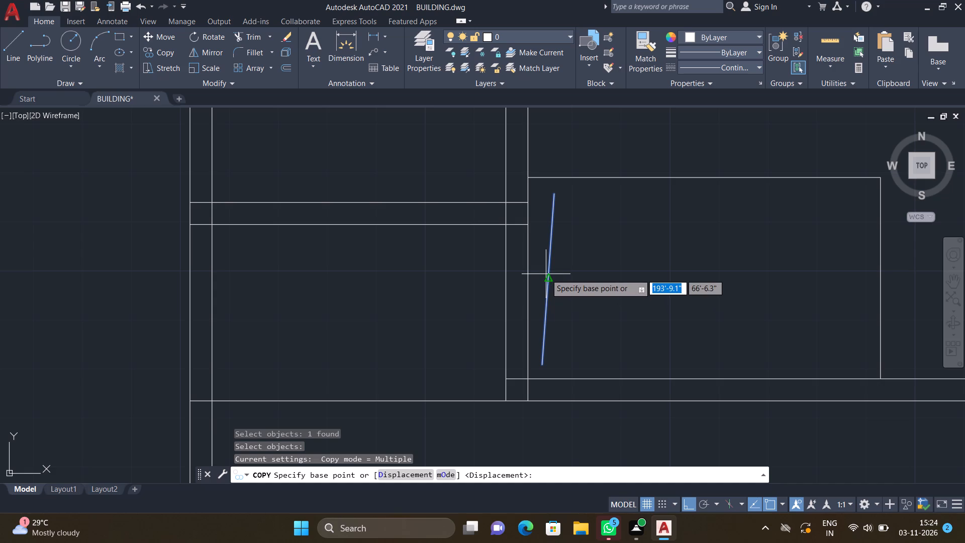
left_click(547, 277)
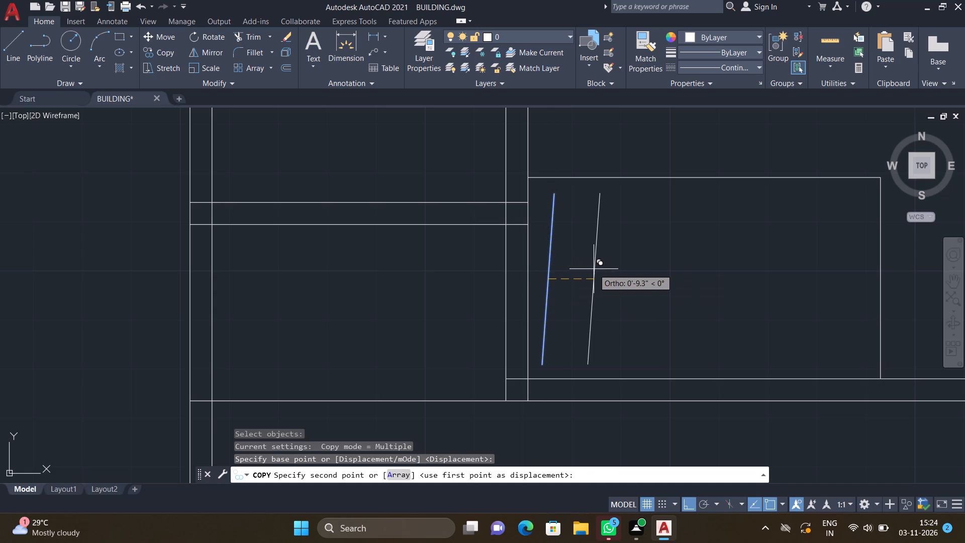
key("a")
key("Return")
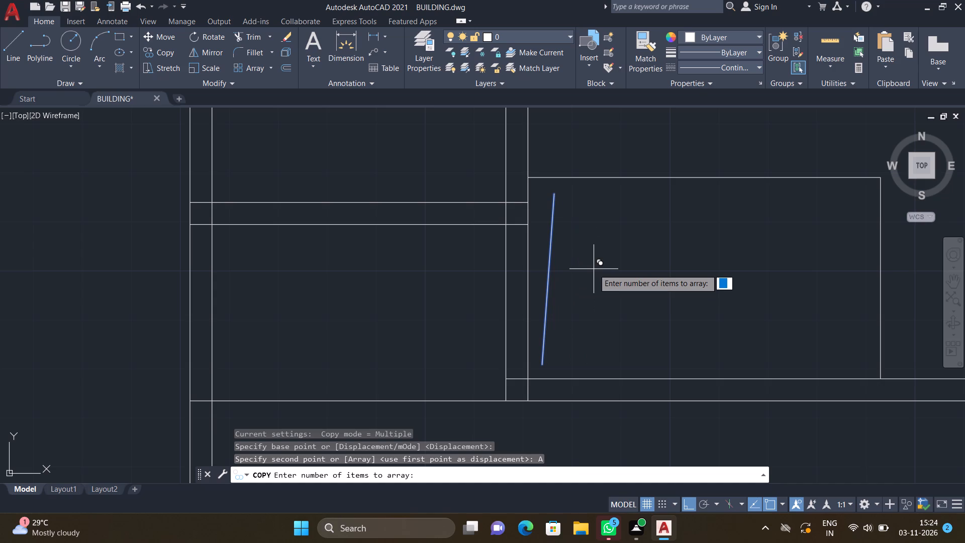
key("1")
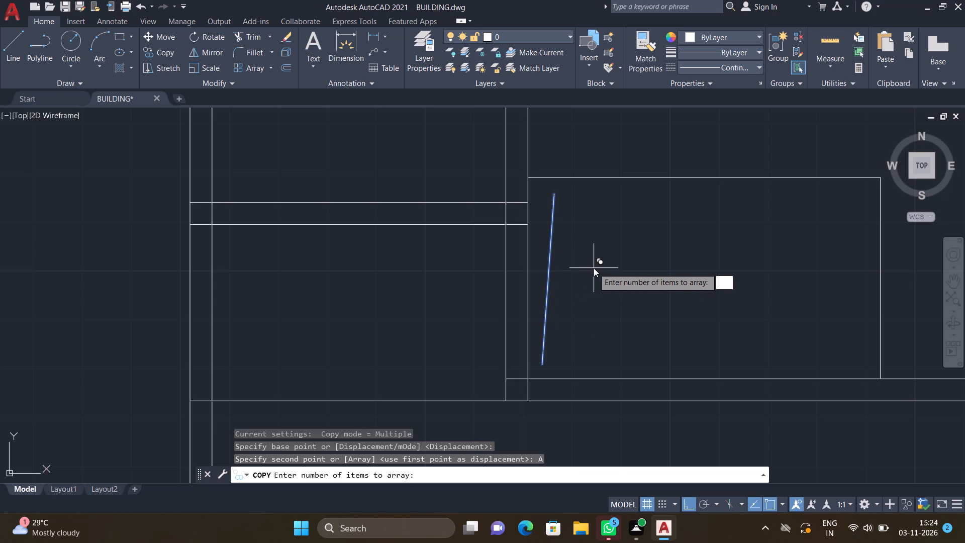
key("5")
key("Return")
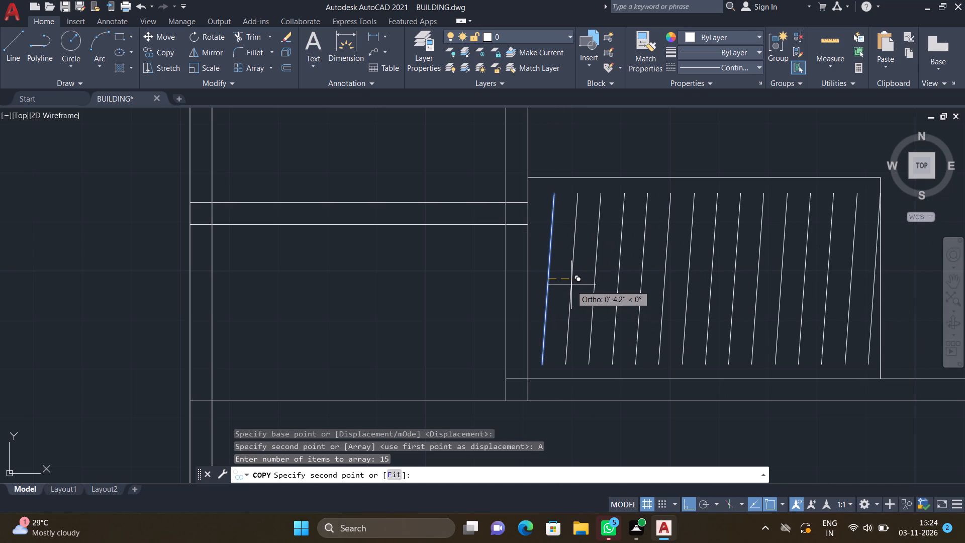
left_click(570, 284)
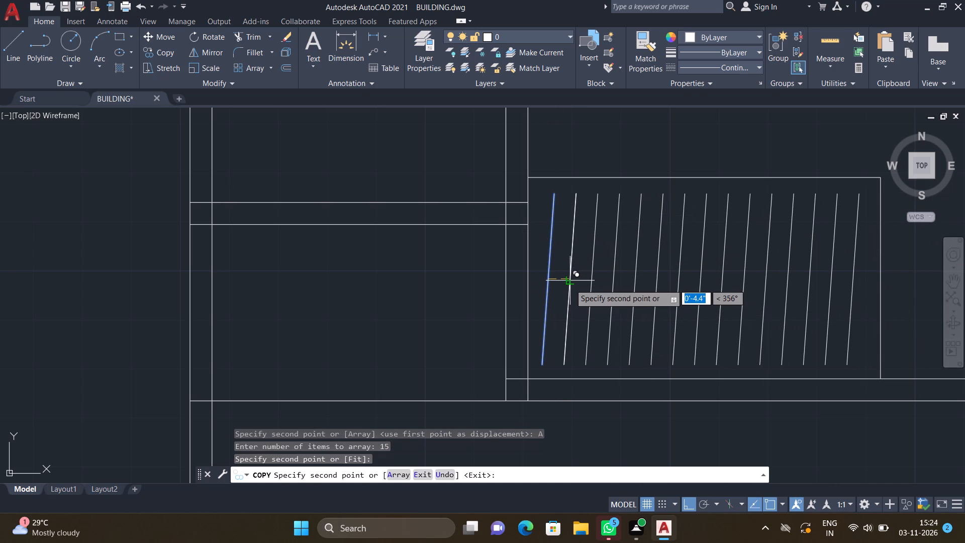
key("Return")
Draw a horizontal rod line through the middle of the 15 slanted lines, spanning nearly the wardrobe's full width.
scroll(589, 310, "down", 3)
scroll(619, 364, "down", 1)
middle_click_drag(615, 364, 578, 341)
scroll(582, 340, "down", 1)
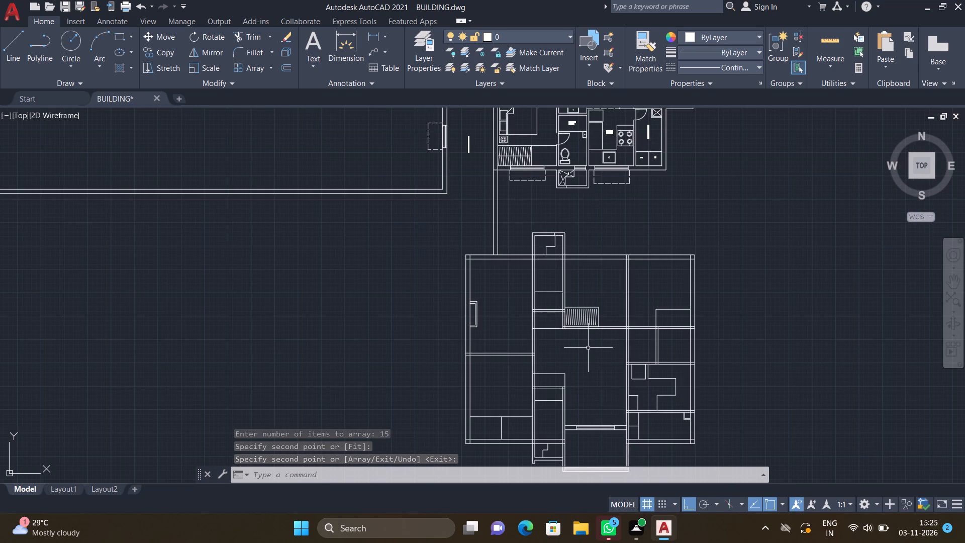
scroll(606, 380, "down", 1)
scroll(592, 338, "up", 3)
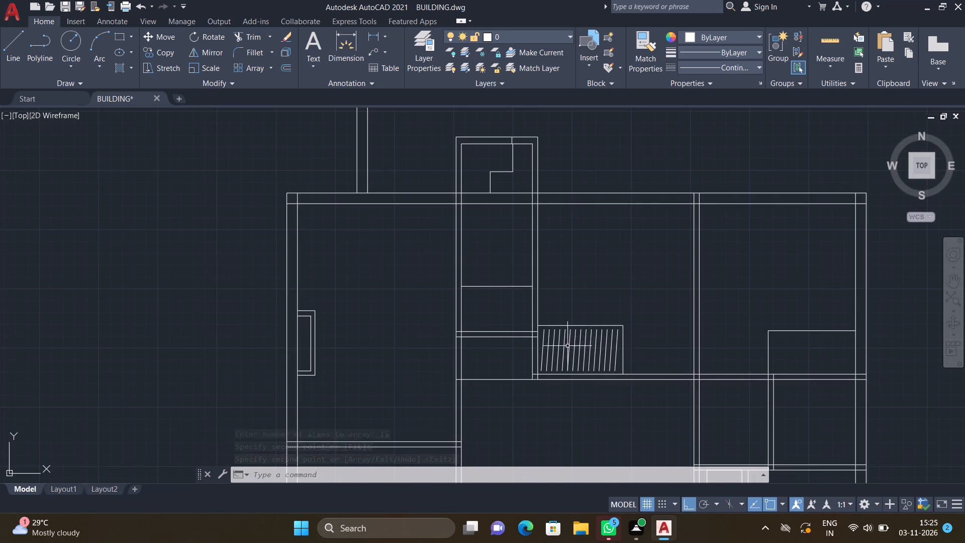
scroll(564, 346, "up", 3)
key("l")
key("Return")
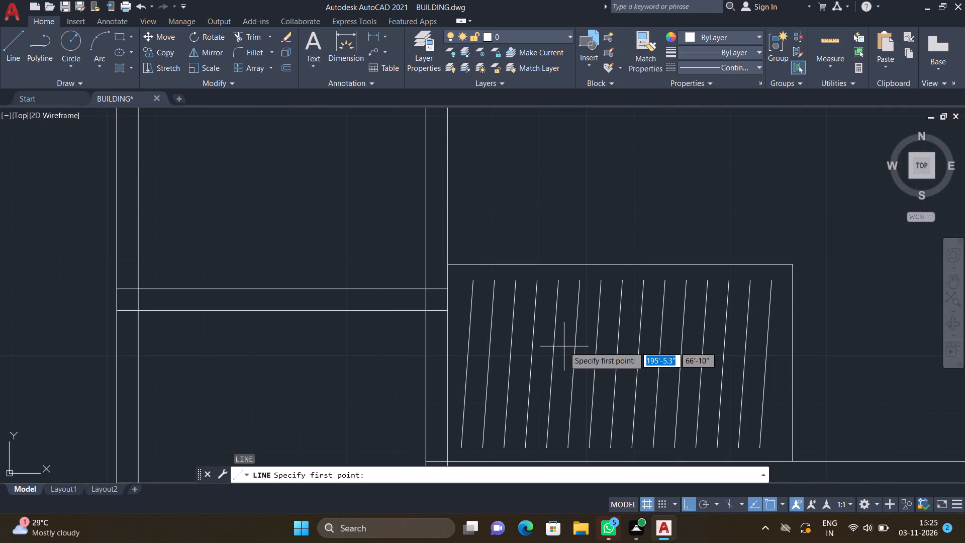
scroll(461, 363, "up", 1)
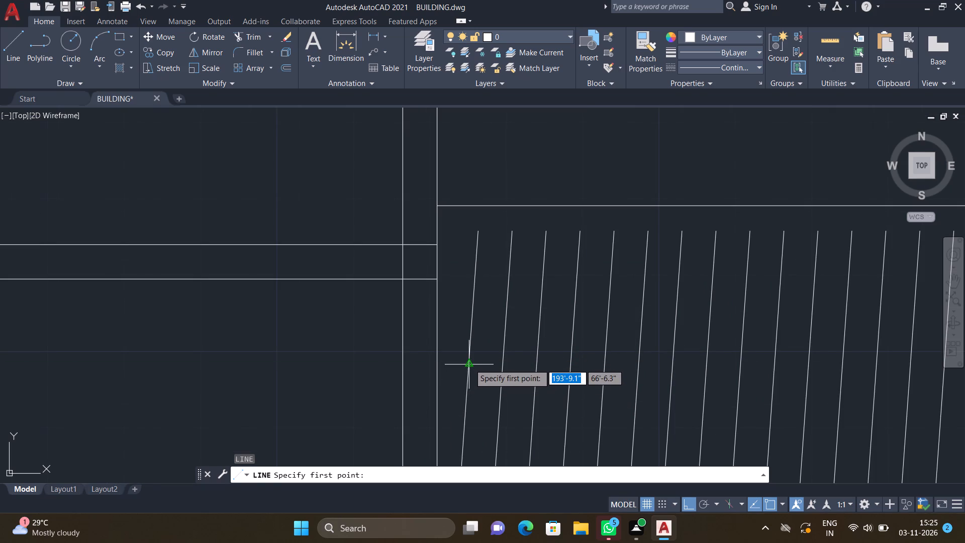
left_click_drag(449, 366, 456, 368)
scroll(591, 370, "down", 3)
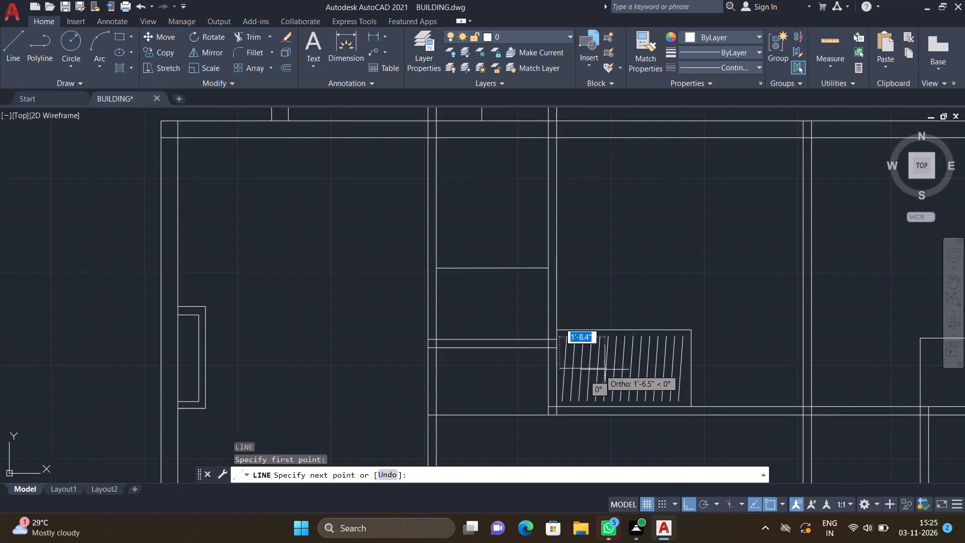
scroll(681, 367, "up", 2)
left_click(693, 378)
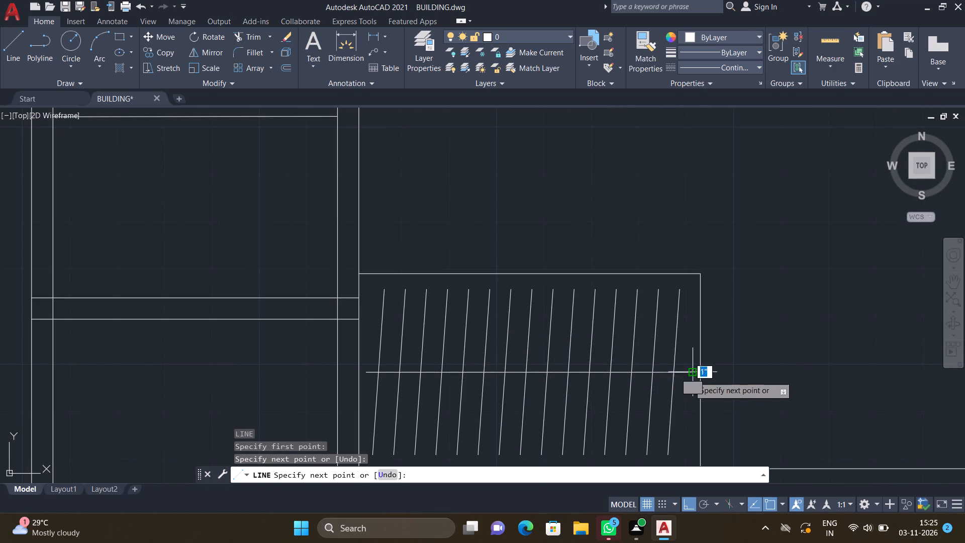
key("Return")
Draw a slanted hanger line about 2'-9" long at about 86° inside the upper right room's empty wardrobe, near its left edge, with Ortho off.
scroll(681, 385, "down", 5)
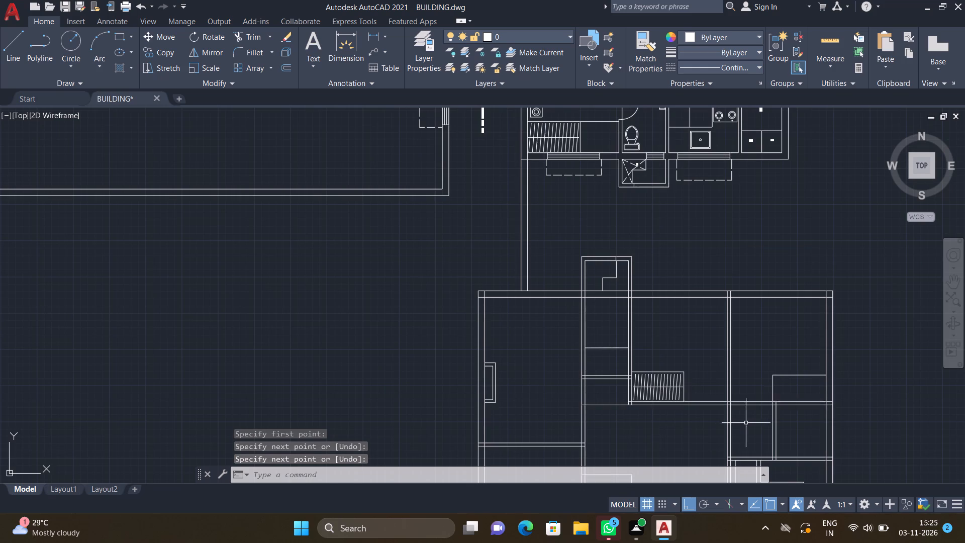
scroll(810, 390, "up", 3)
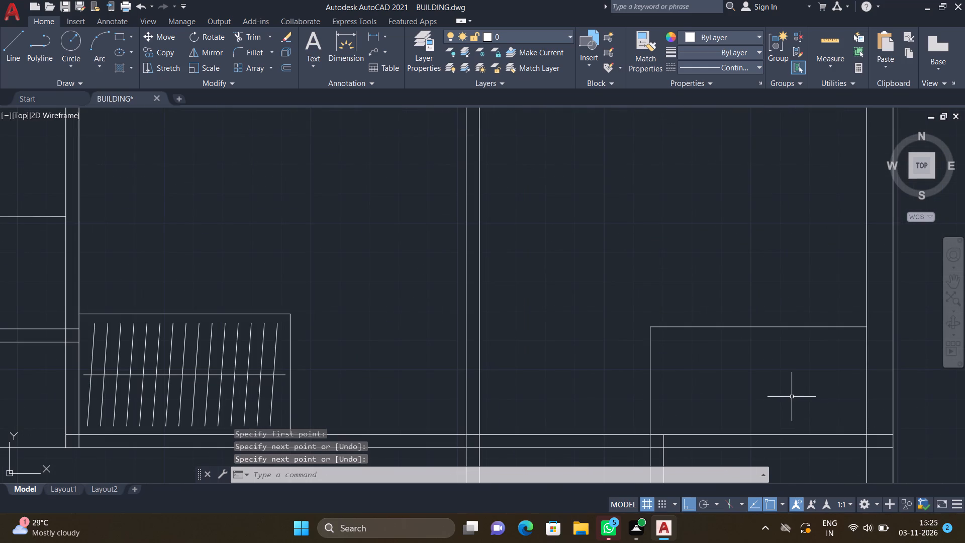
key("F8")
key("l")
key("Return")
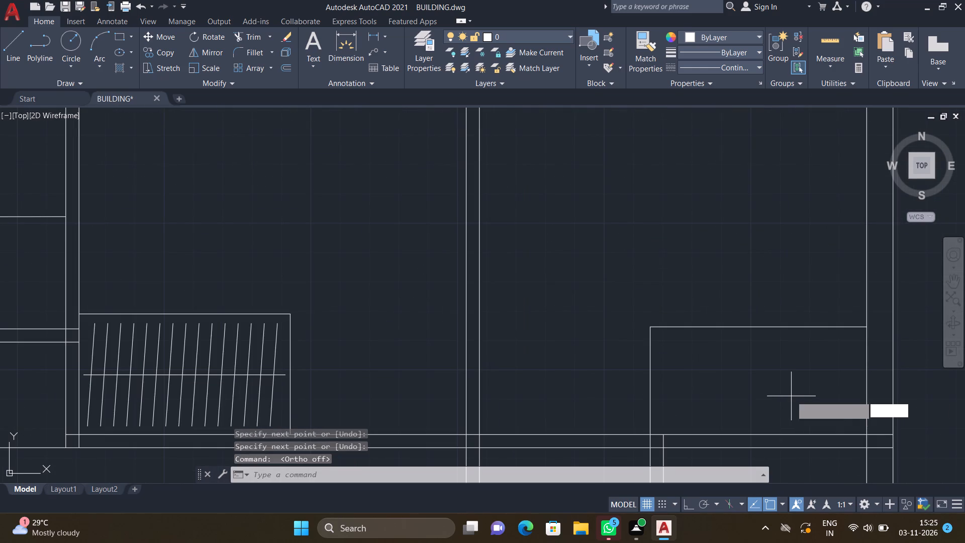
scroll(661, 429, "up", 3)
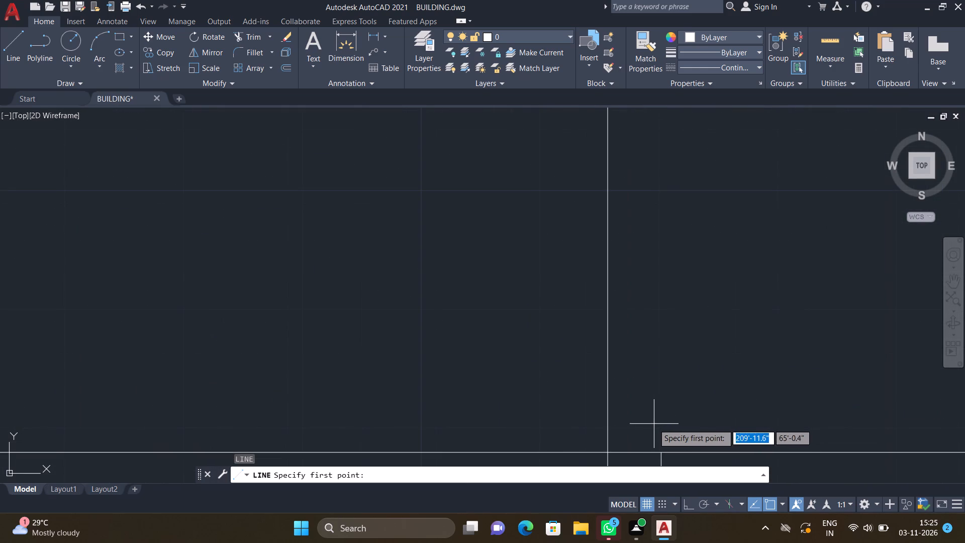
left_click(628, 429)
scroll(641, 348, "down", 3)
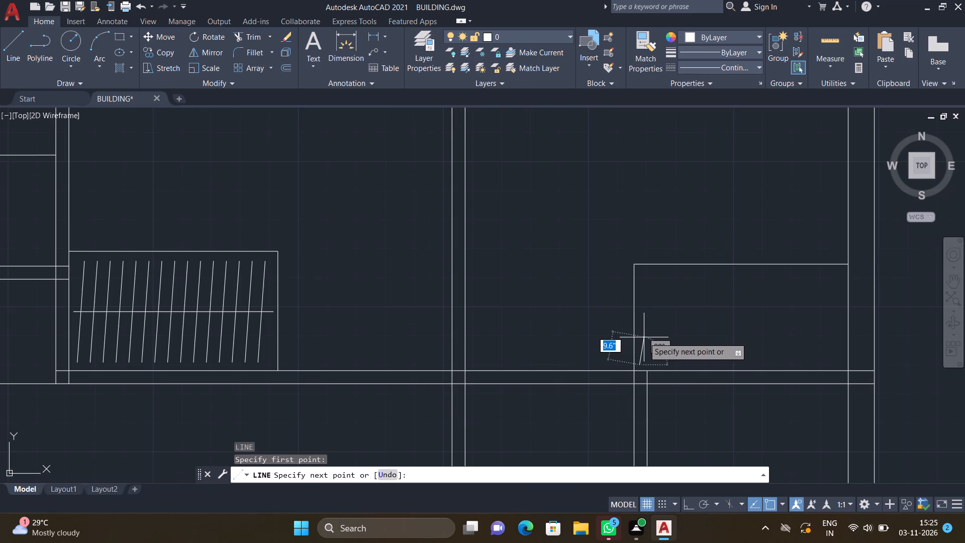
scroll(646, 276, "up", 3)
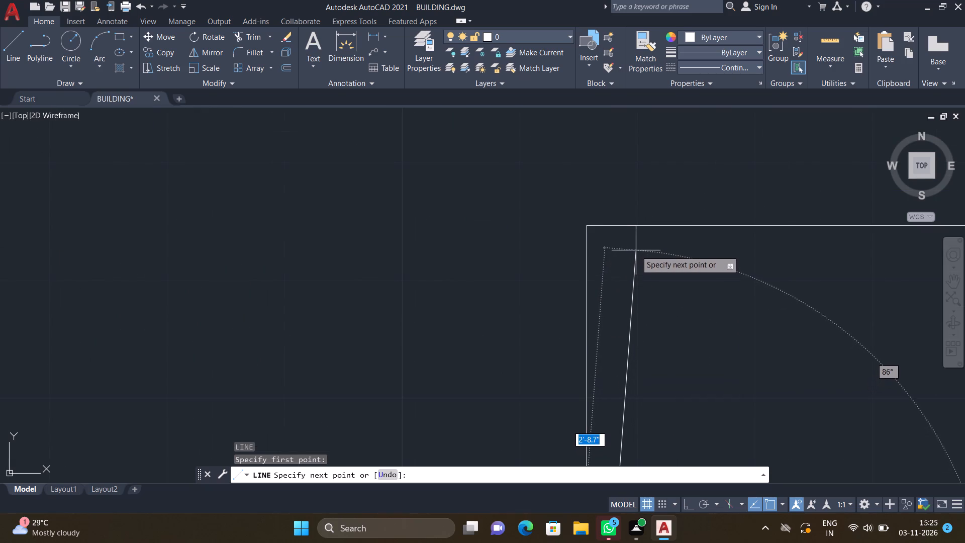
left_click(636, 250)
key("Return")
scroll(665, 312, "down", 4)
scroll(668, 344, "up", 2)
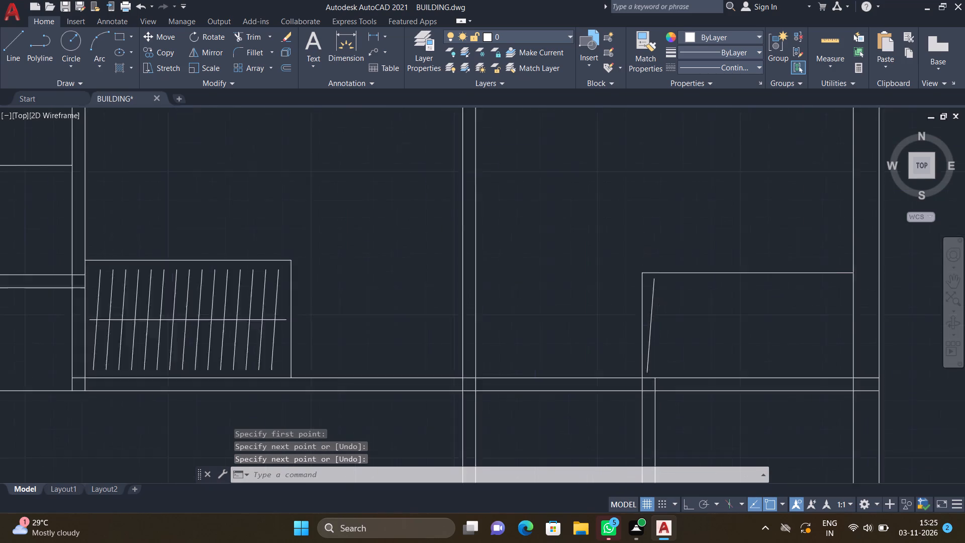
Copy the slanted line from a point near its middle as a horizontal array of 14 items, spaced about 5.2" apart, with Ortho on.
scroll(668, 344, "up", 1)
type("CO")
key("Return")
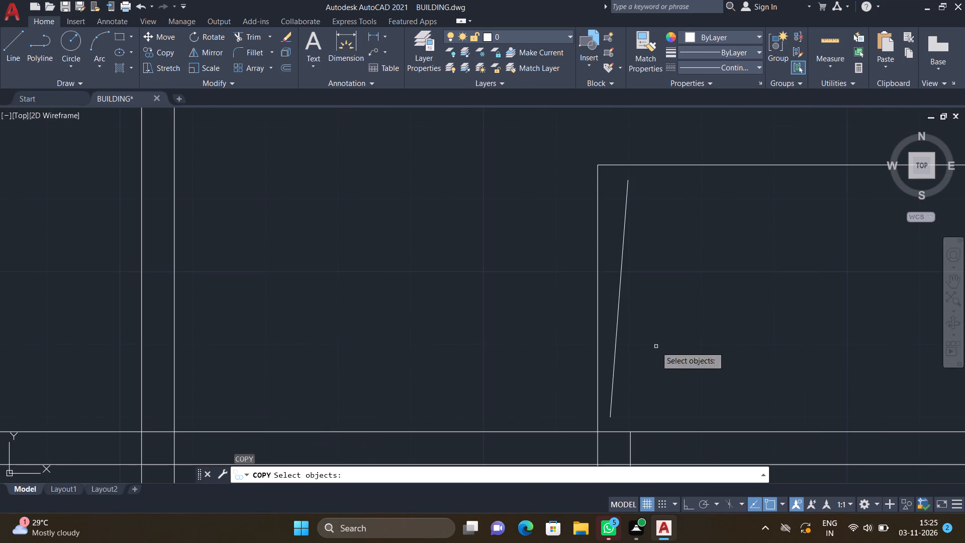
left_click(621, 283)
key("Return")
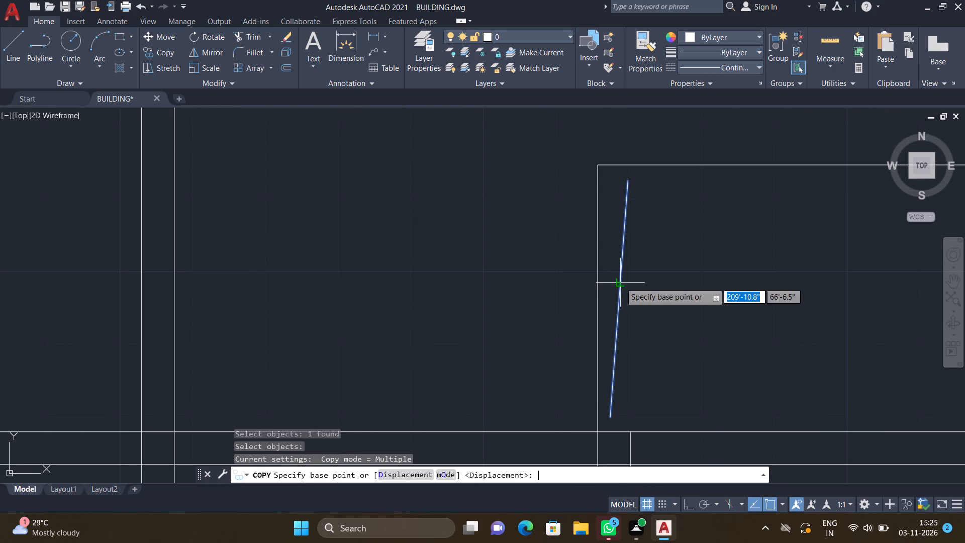
left_click(619, 289)
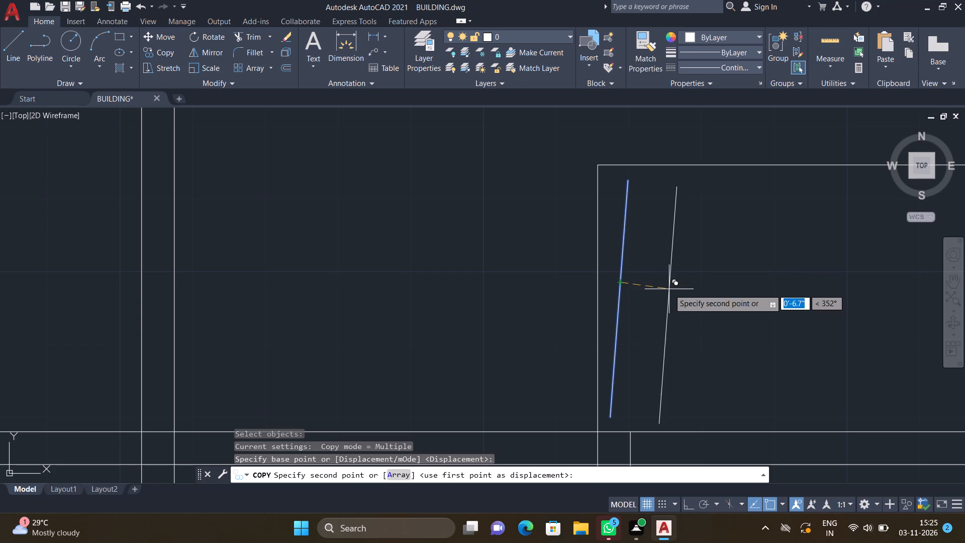
key("a")
key("Return")
scroll(668, 289, "down", 3)
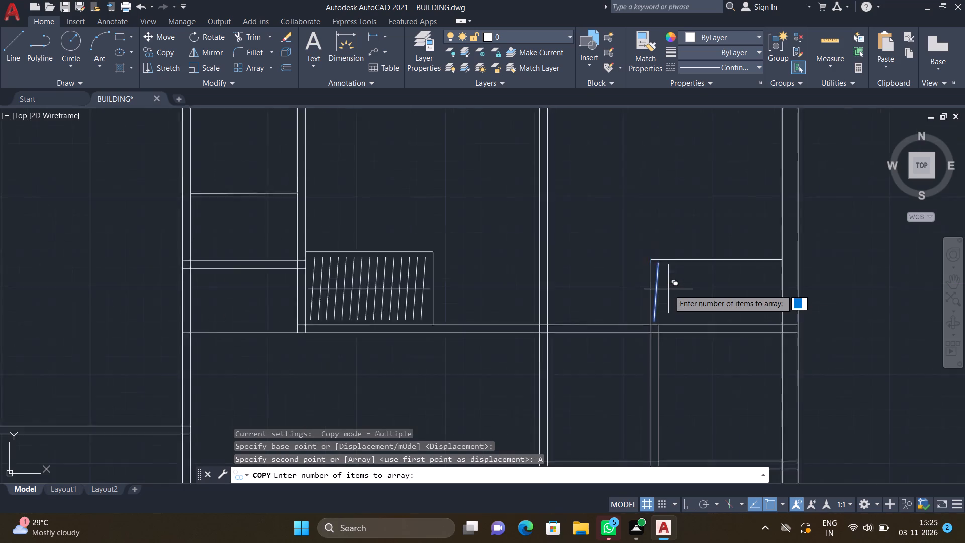
scroll(668, 289, "down", 1)
scroll(668, 289, "up", 2)
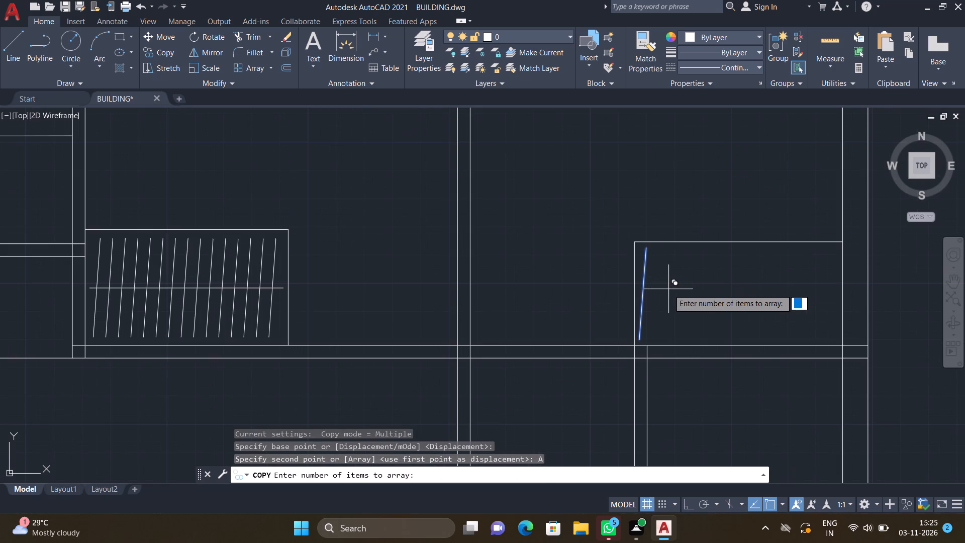
type("14")
key("Return")
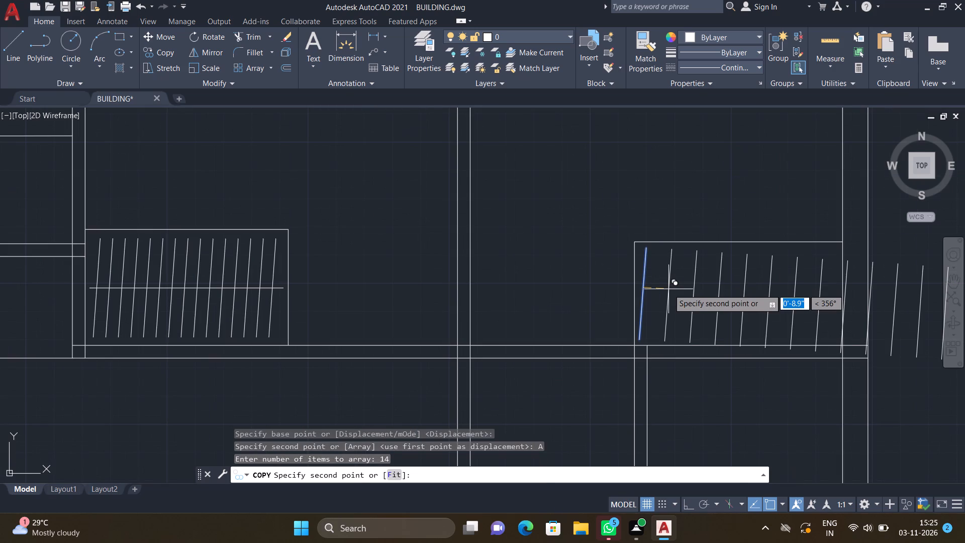
key("F8")
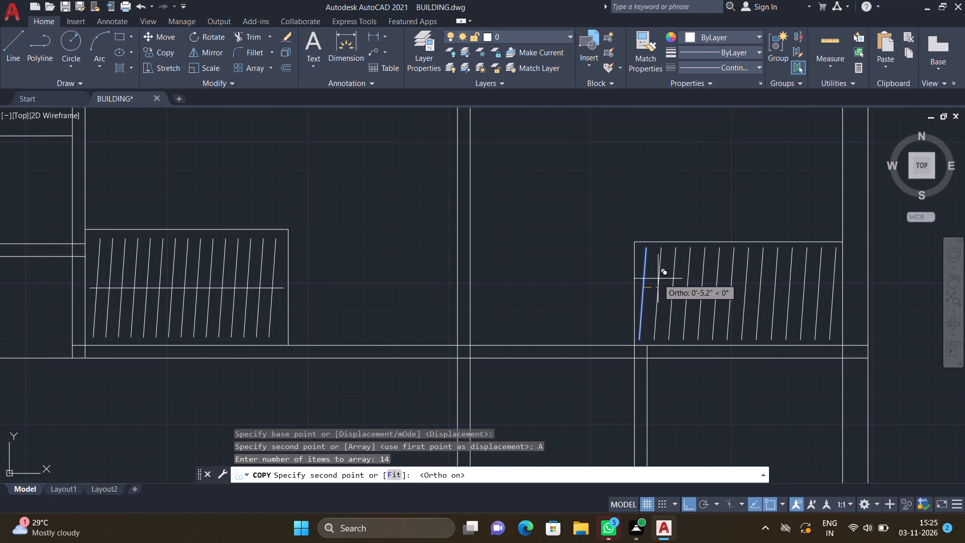
left_click(658, 279)
key("Return")
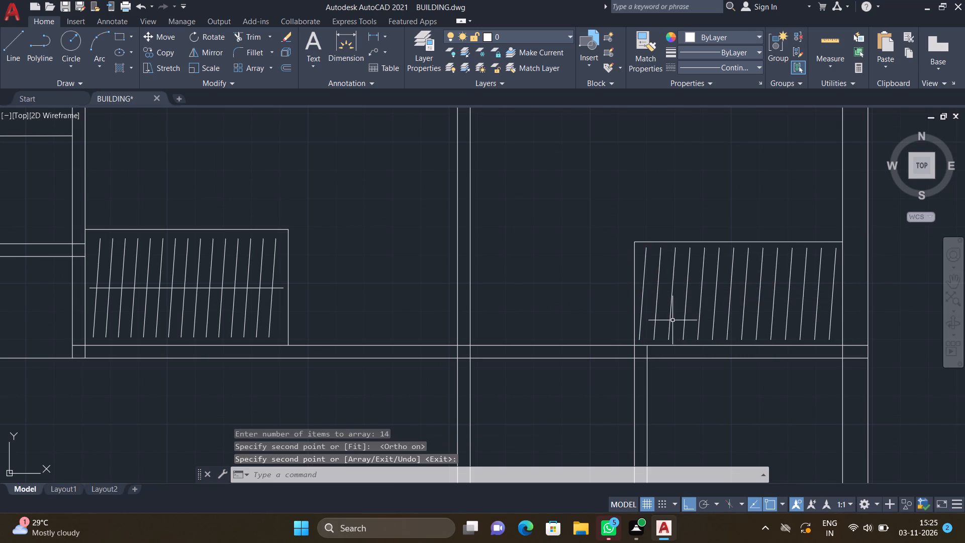
Draw a horizontal rod line about 5'-11" long through the middle of the upper right room wardrobe's 14 slanted lines.
key("l")
key("Return")
scroll(636, 301, "up", 2)
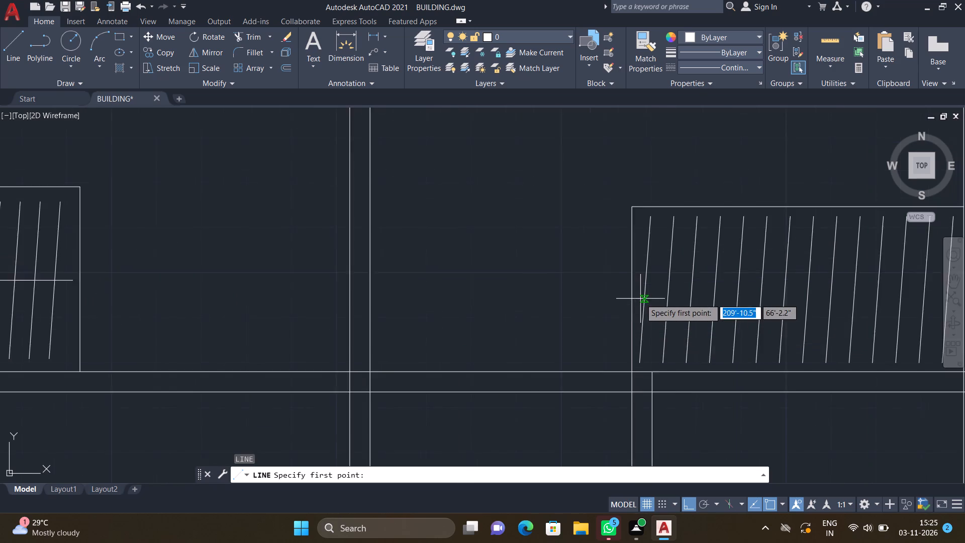
scroll(640, 299, "up", 1)
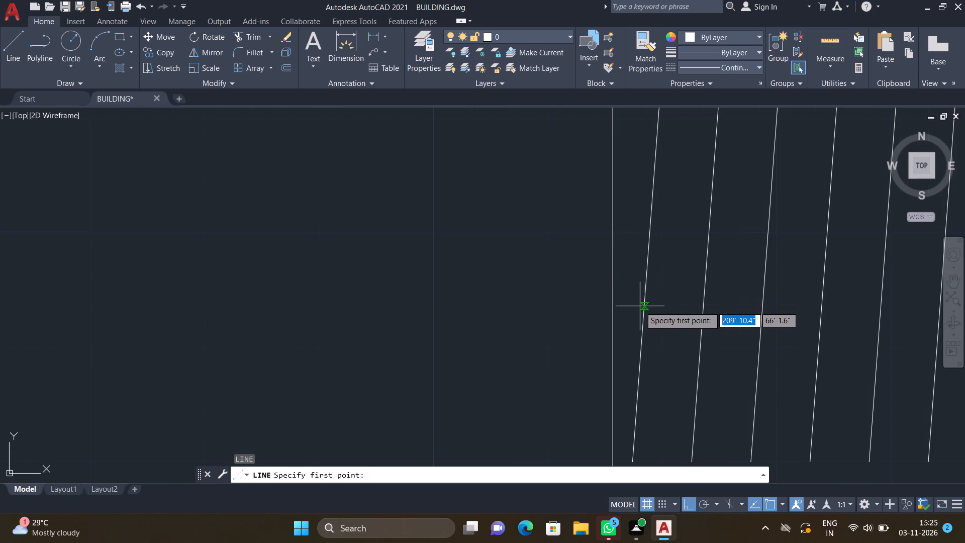
left_click(625, 276)
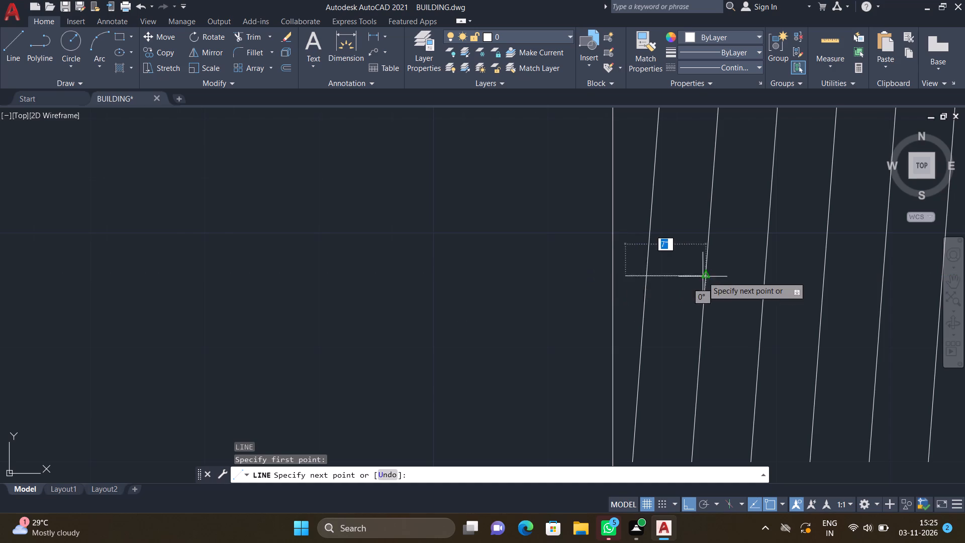
scroll(704, 276, "down", 3)
scroll(768, 275, "up", 2)
scroll(847, 262, "down", 2)
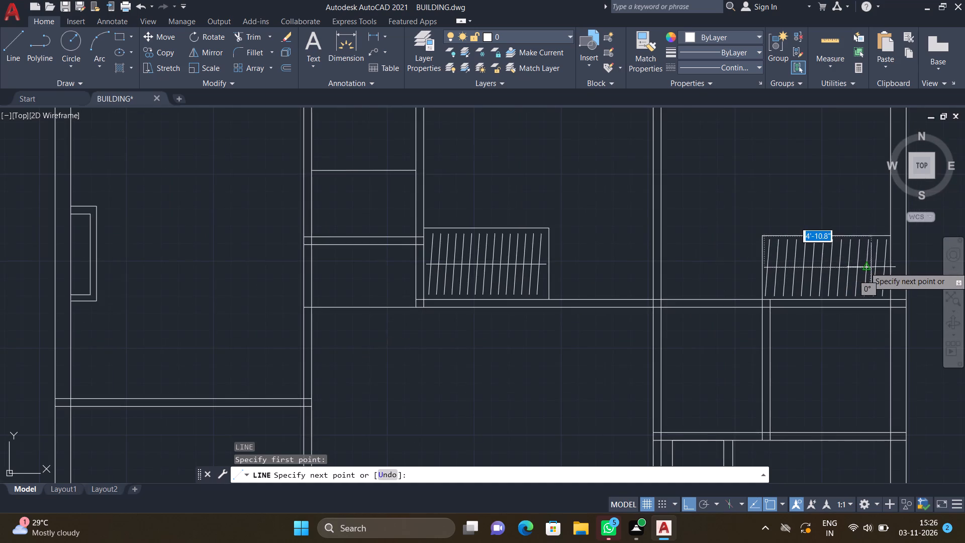
scroll(876, 269, "up", 4)
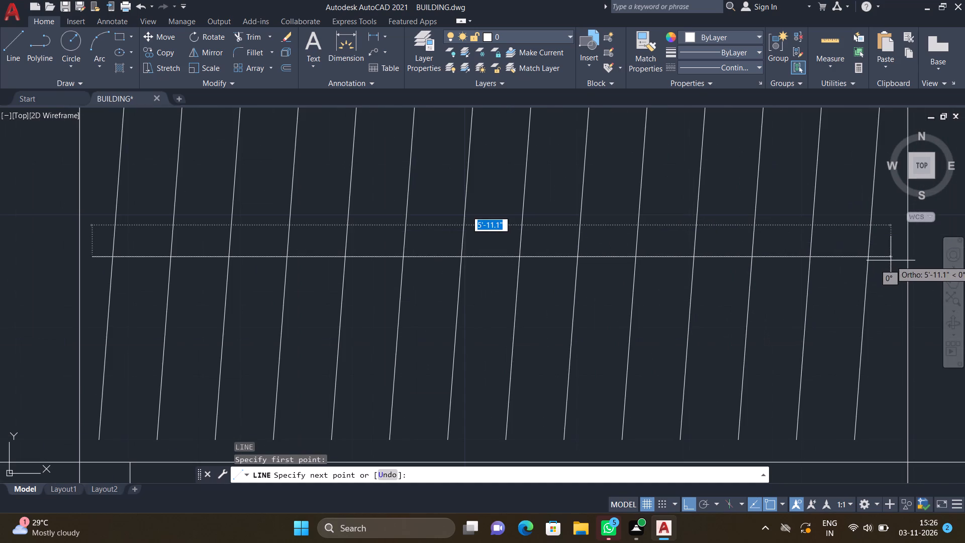
left_click(891, 260)
key("Return")
scroll(824, 314, "down", 2)
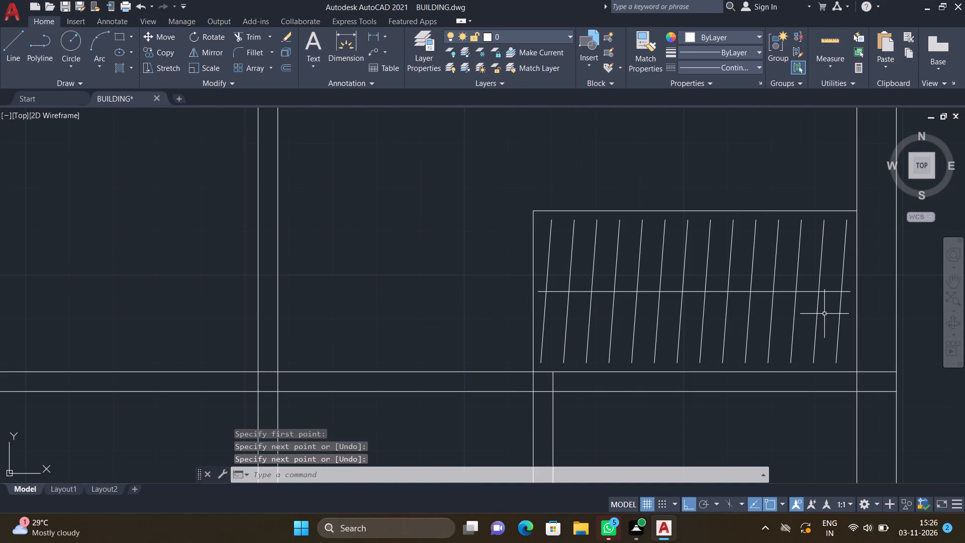
Draw a slanted hanger line about 3'-8" long at about 85° in the lower left room's left wardrobe compartment, with Ortho off.
scroll(813, 317, "down", 6)
scroll(677, 401, "up", 3)
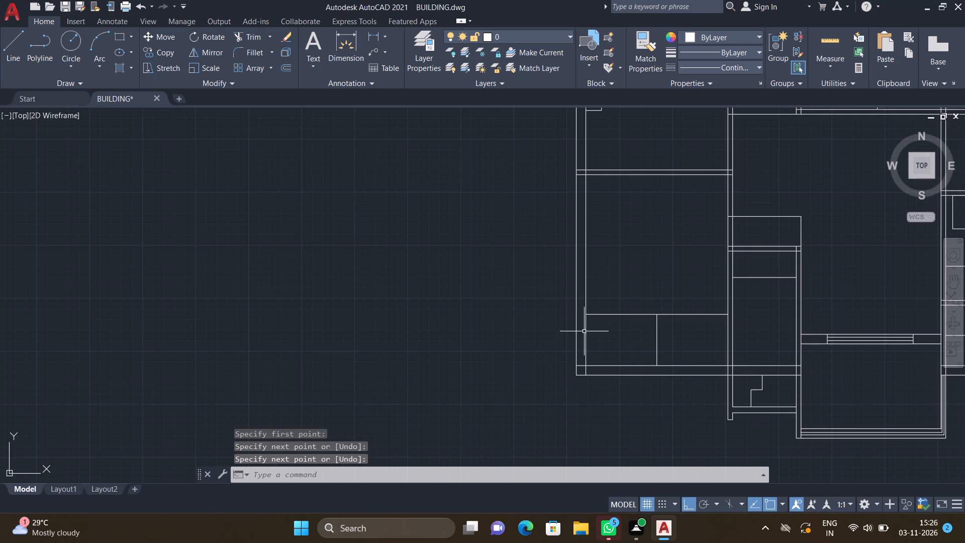
scroll(597, 345, "up", 3)
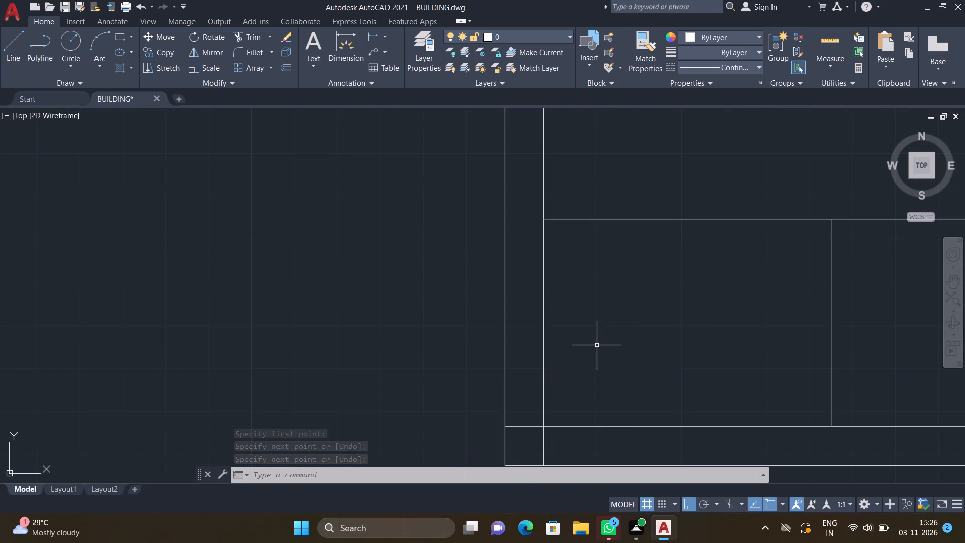
key("F8")
key("l")
key("Return")
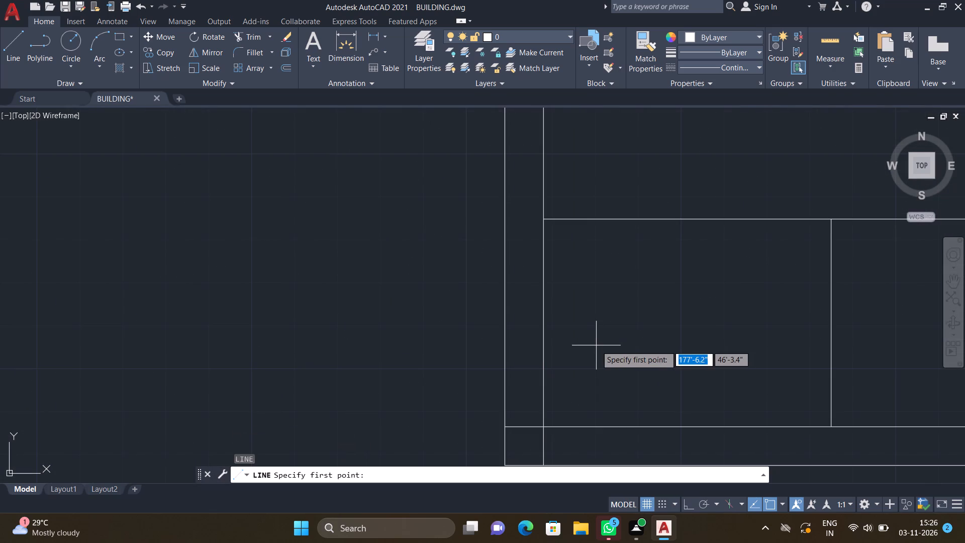
left_click(553, 416)
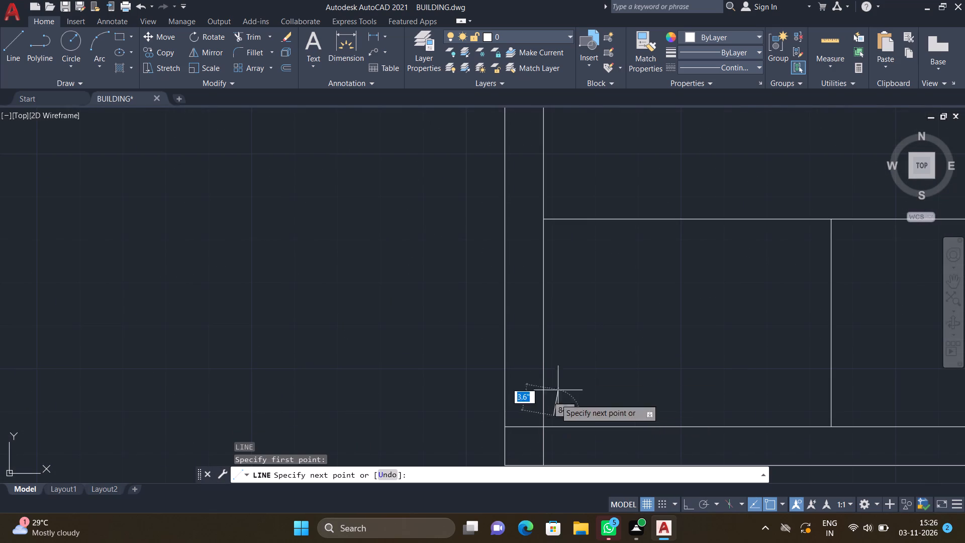
scroll(569, 228, "up", 2)
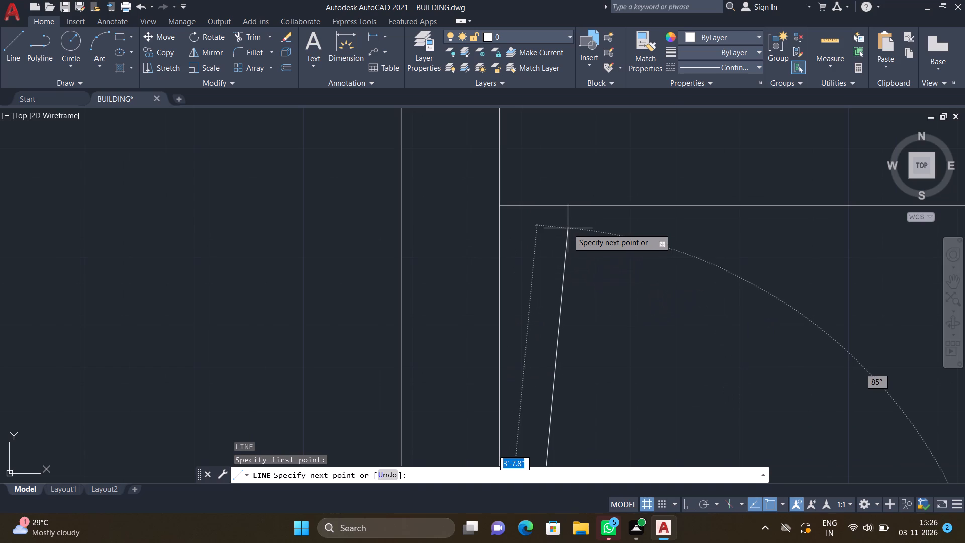
left_click(564, 230)
key("Return")
scroll(592, 271, "down", 2)
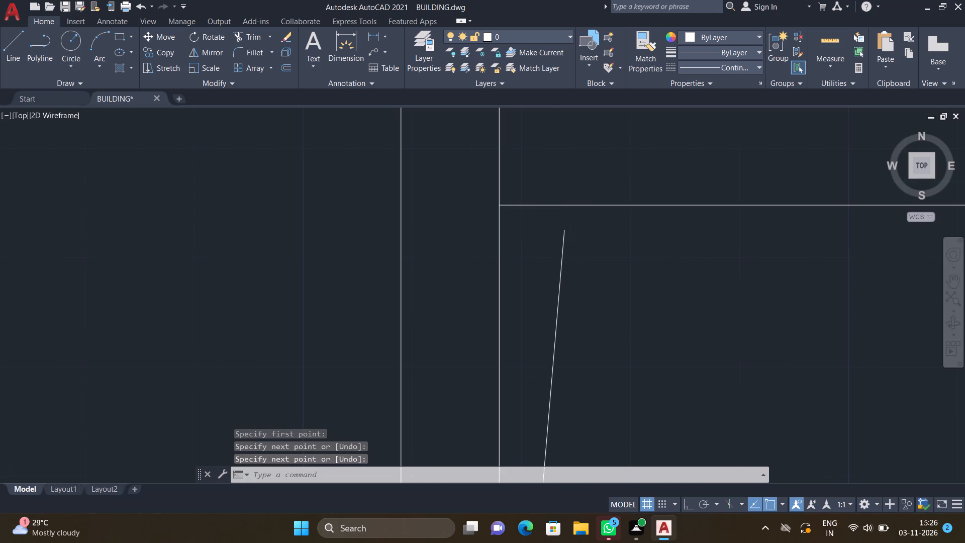
scroll(592, 271, "down", 3)
scroll(593, 311, "up", 1)
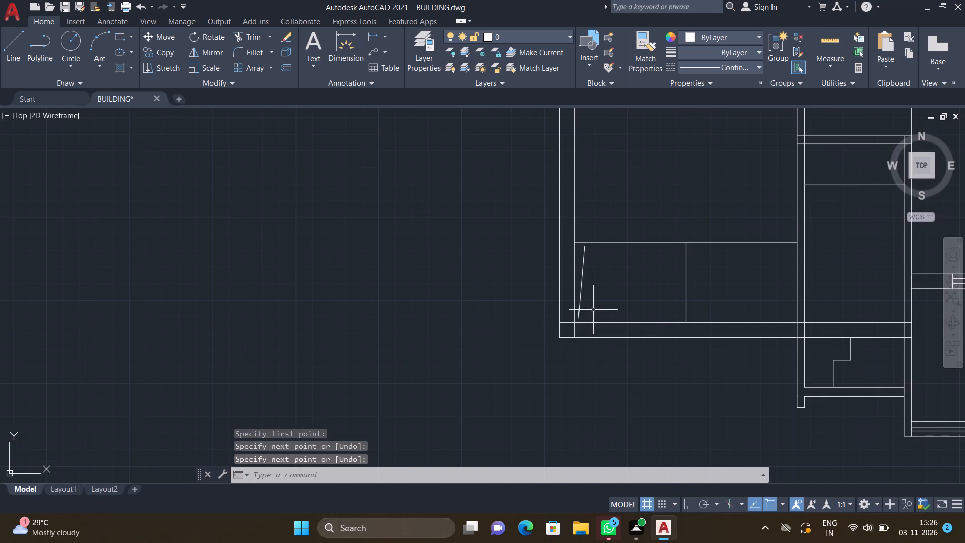
Copy the lower left wardrobe's slanted line from near its middle as a horizontal array of 12 items, about 5" apart, with Ortho on.
type("CO")
key("Return")
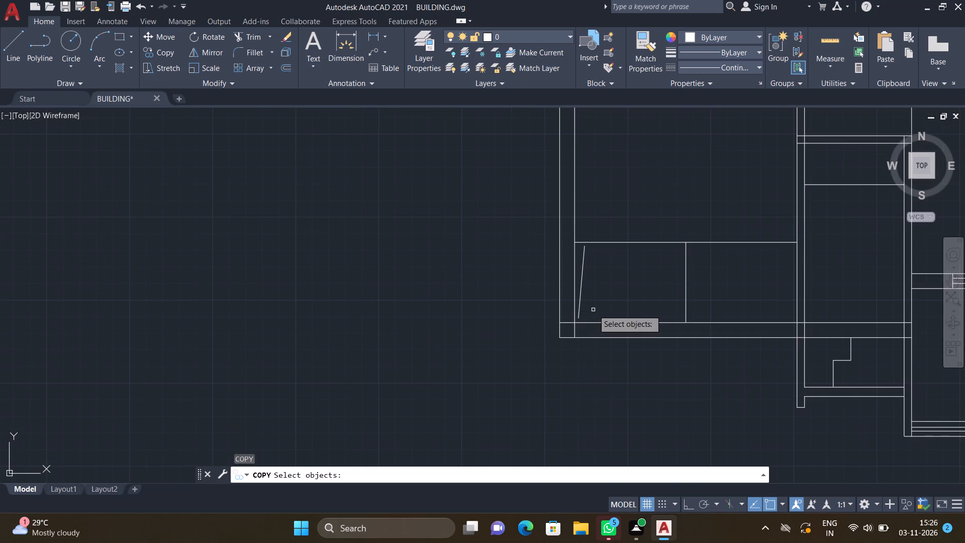
key("F8")
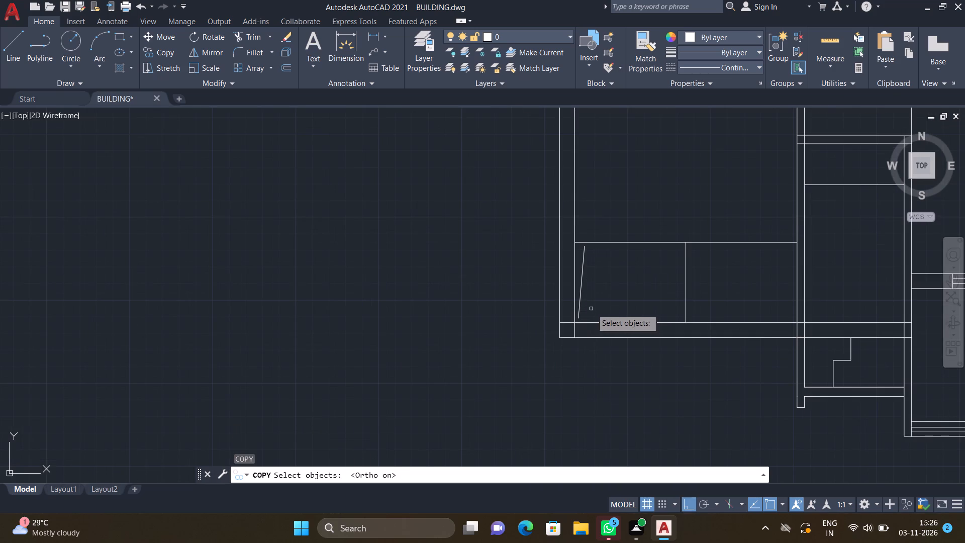
scroll(583, 294, "down", 1)
scroll(583, 293, "up", 2)
left_click(576, 283)
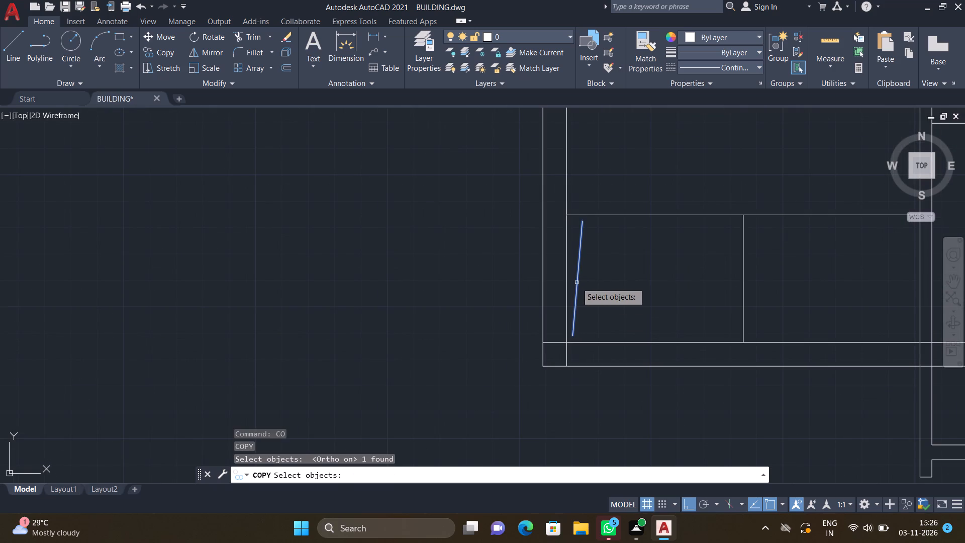
key("Return")
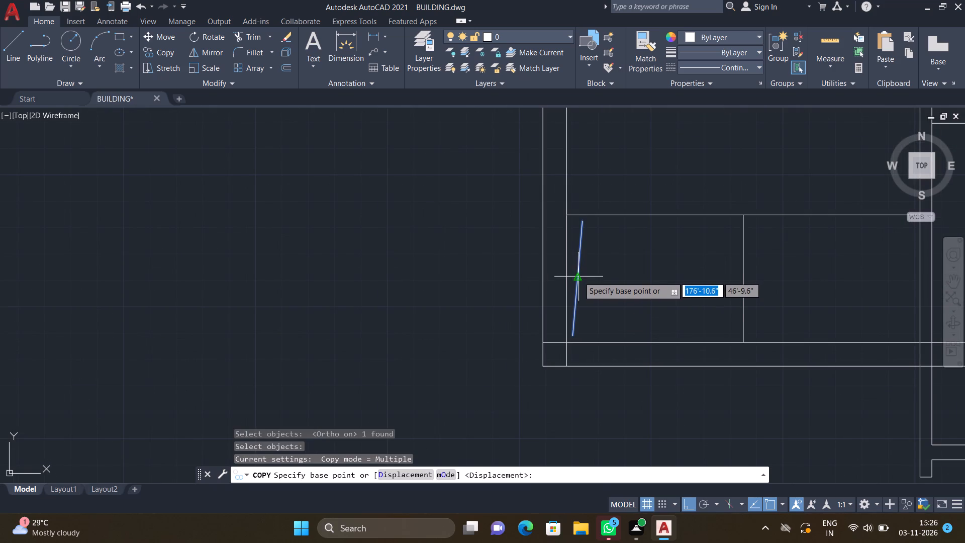
left_click(578, 277)
key("a")
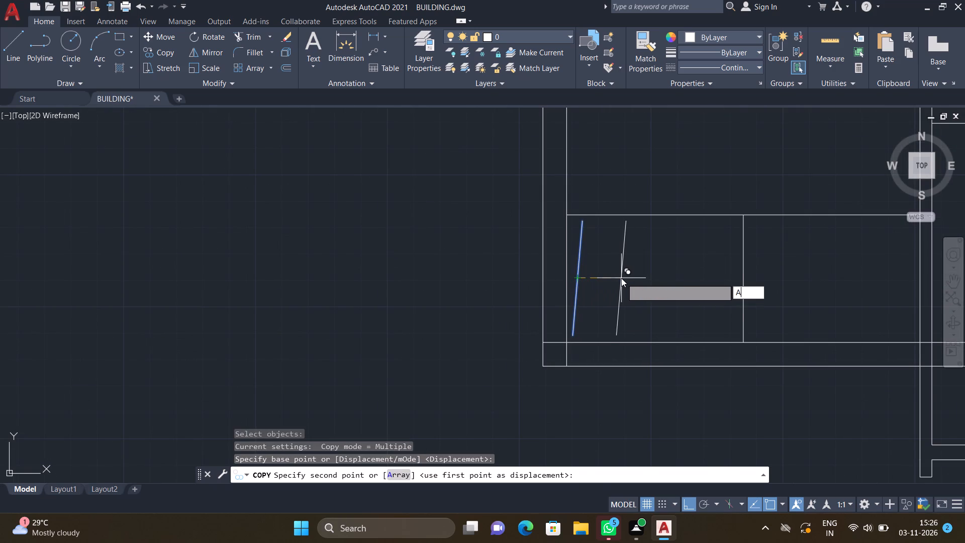
key("Return")
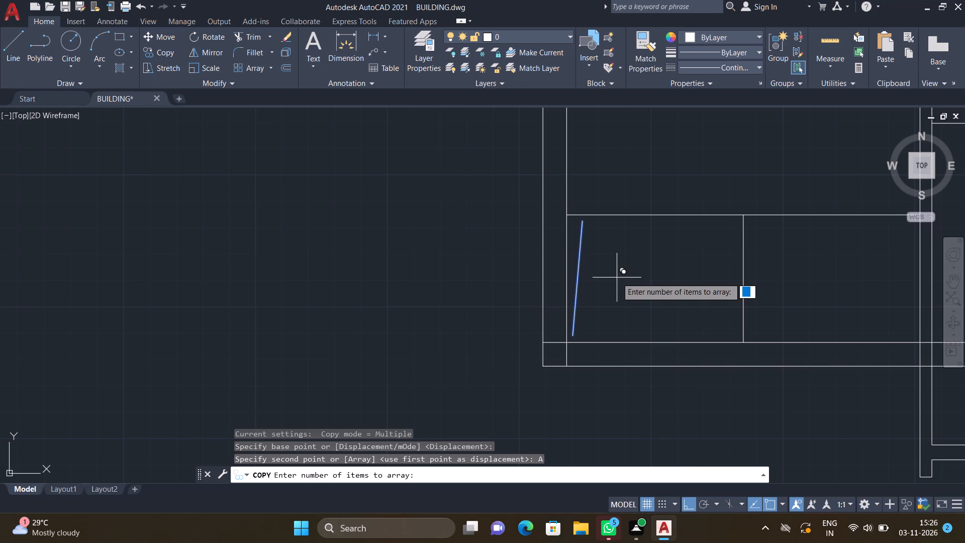
key("1")
key("2")
key("Return")
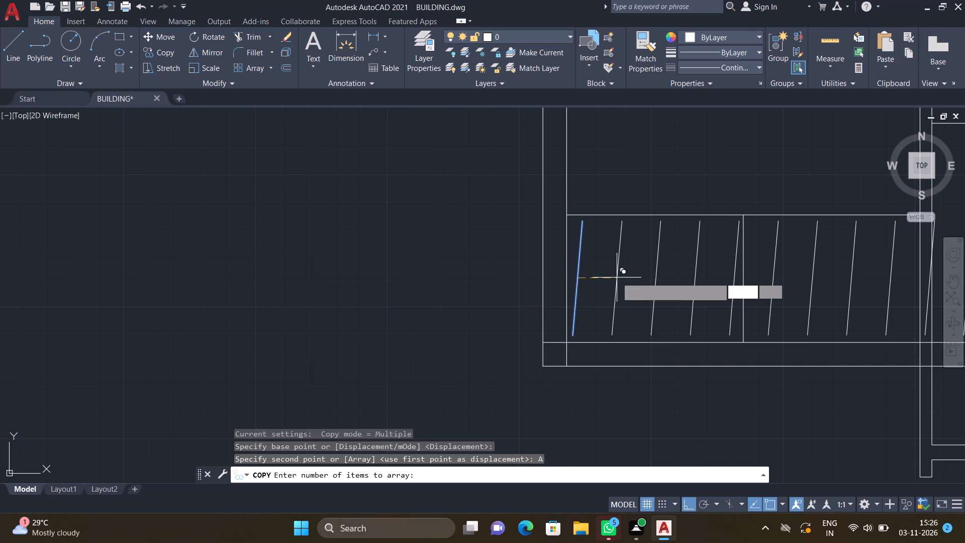
left_click(592, 280)
key("Return")
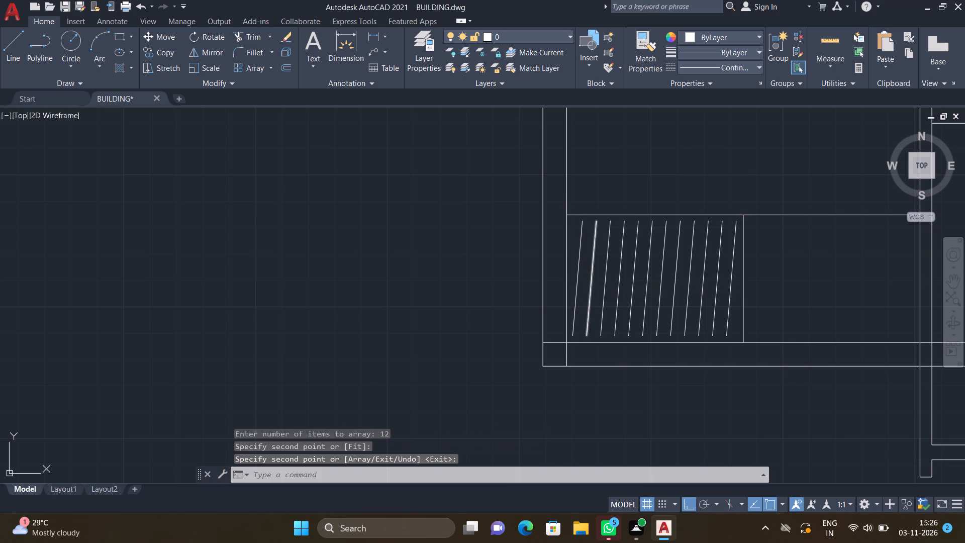
Draw a horizontal rod line about 5'-3" long through the middle of the lower left wardrobe compartment's 12 slanted lines.
key("l")
key("Return")
scroll(580, 268, "up", 2)
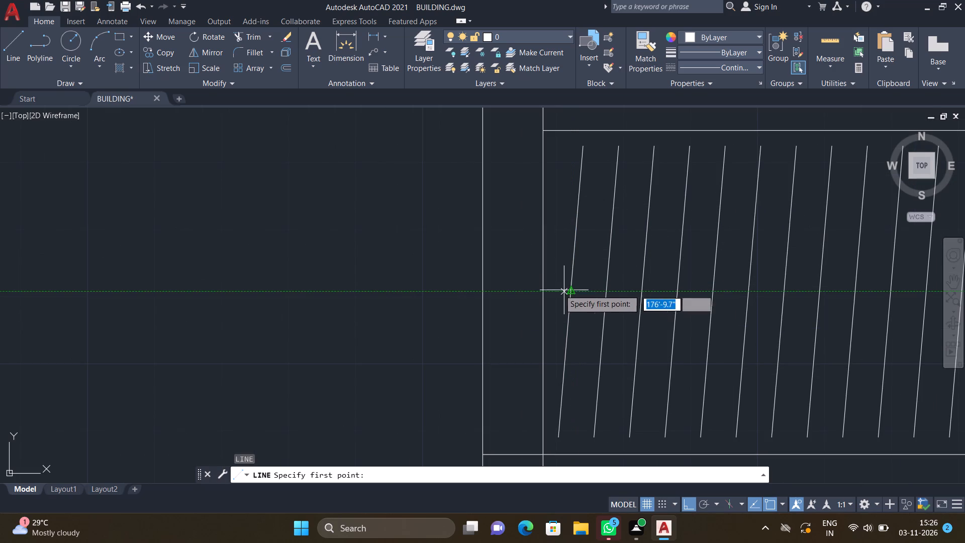
left_click_drag(556, 292, 561, 292)
scroll(652, 284, "down", 3)
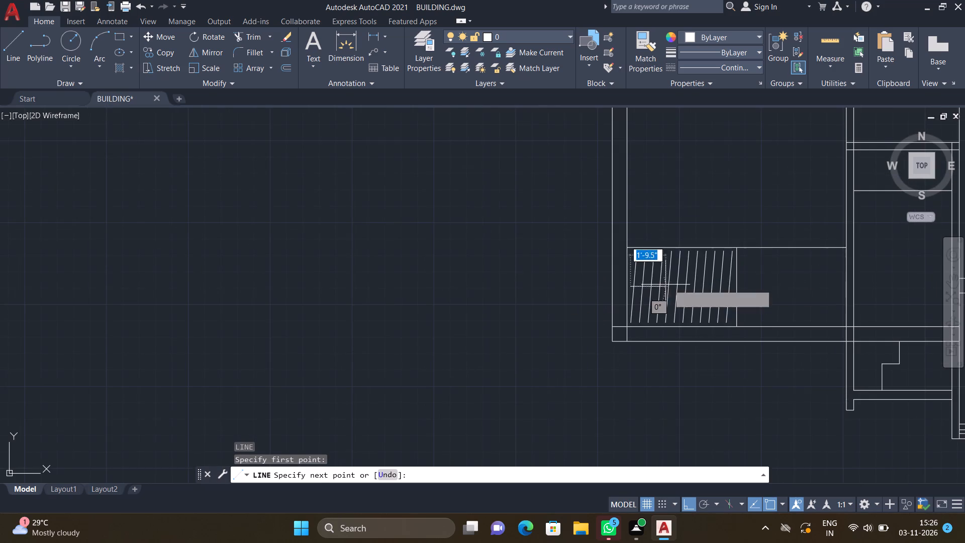
scroll(755, 285, "up", 2)
scroll(686, 295, "up", 2)
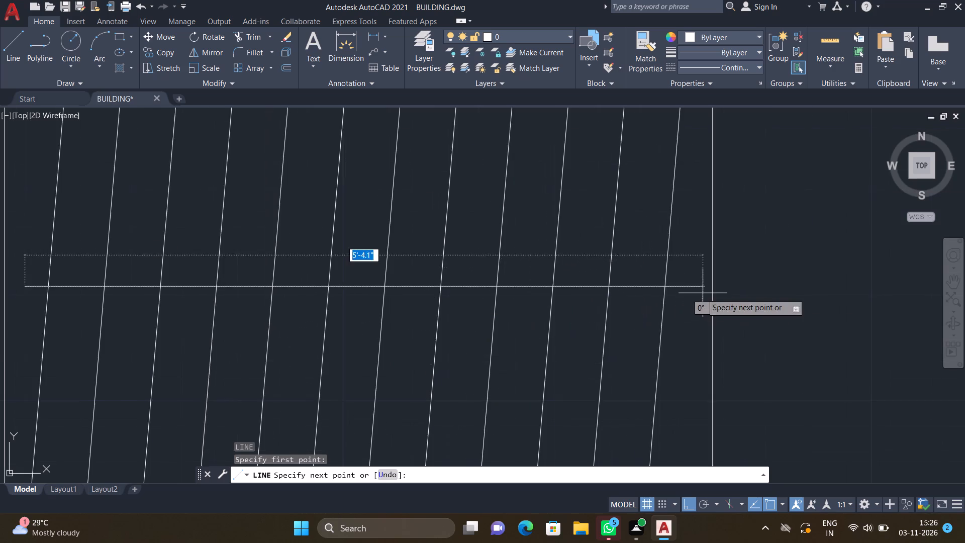
scroll(702, 293, "up", 1)
left_click(683, 286)
key("Return")
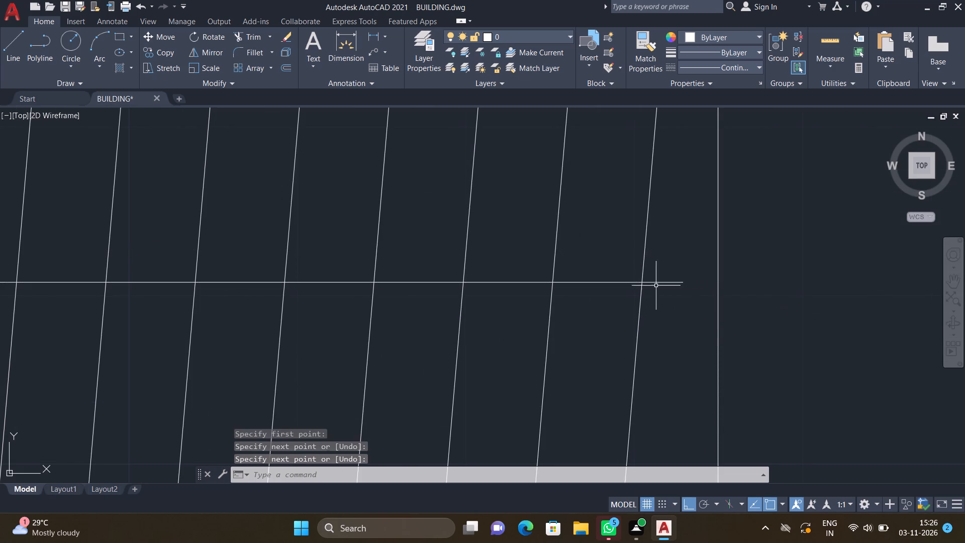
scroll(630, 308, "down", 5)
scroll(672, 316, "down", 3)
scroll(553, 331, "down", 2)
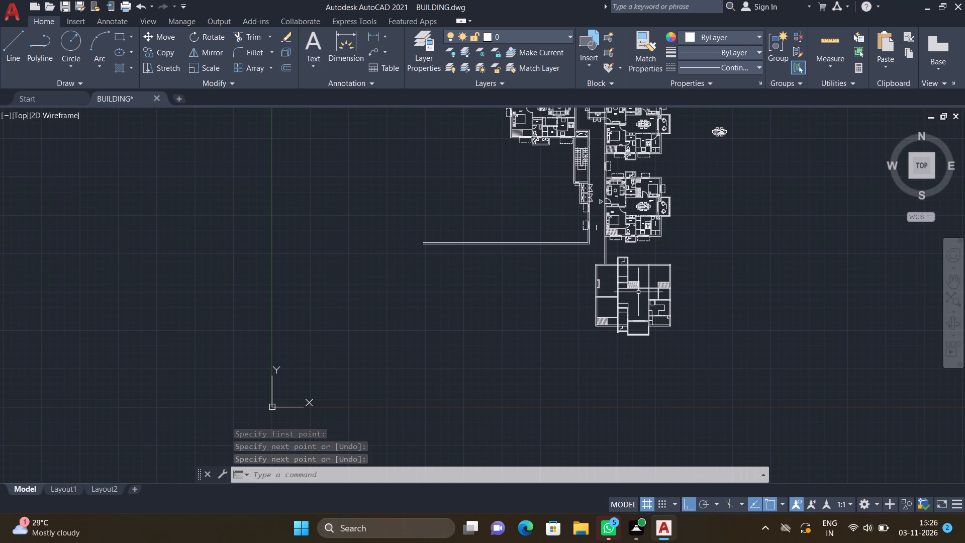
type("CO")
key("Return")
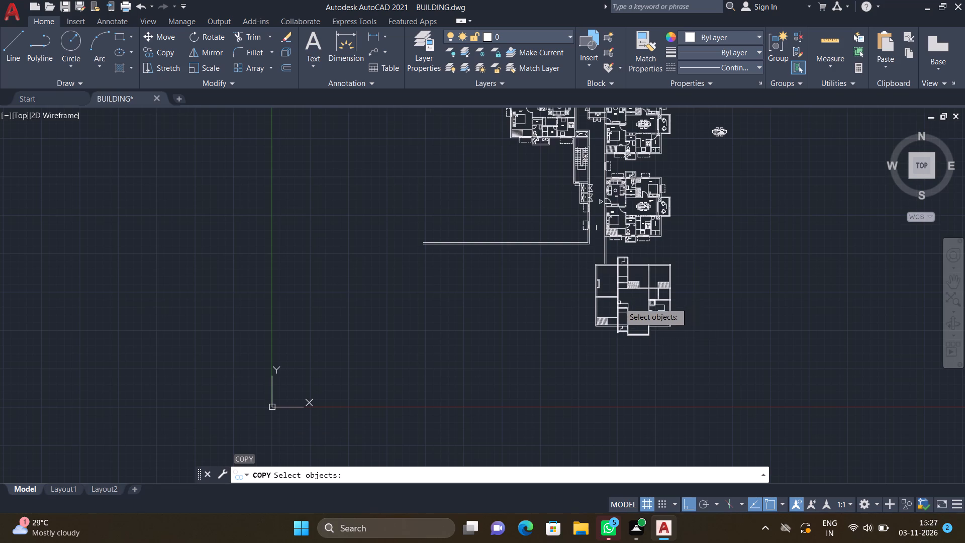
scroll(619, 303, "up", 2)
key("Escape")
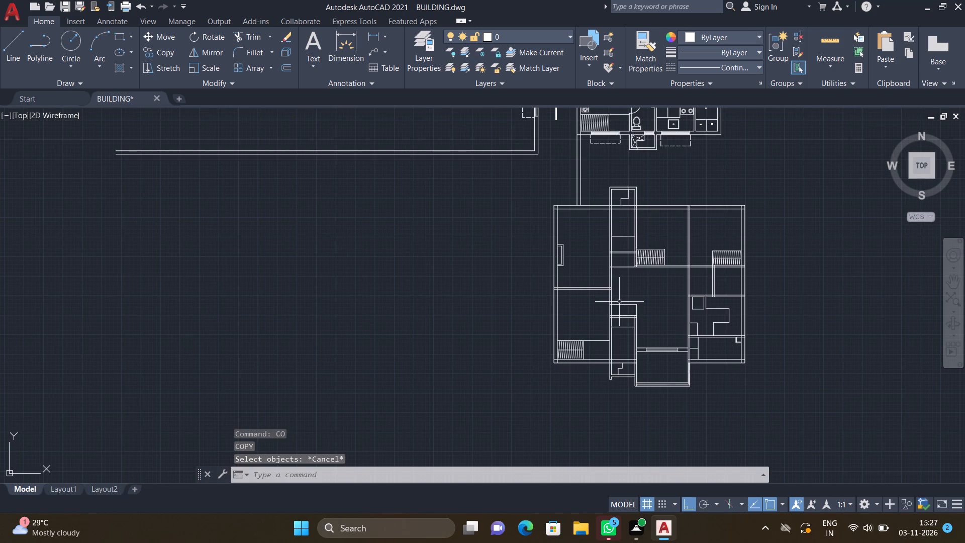
Copy the loose horizontal window symbol by its upper left corner into the upper middle room's top wall, roughly centred, with Ortho off.
scroll(619, 302, "down", 1)
scroll(558, 348, "down", 3)
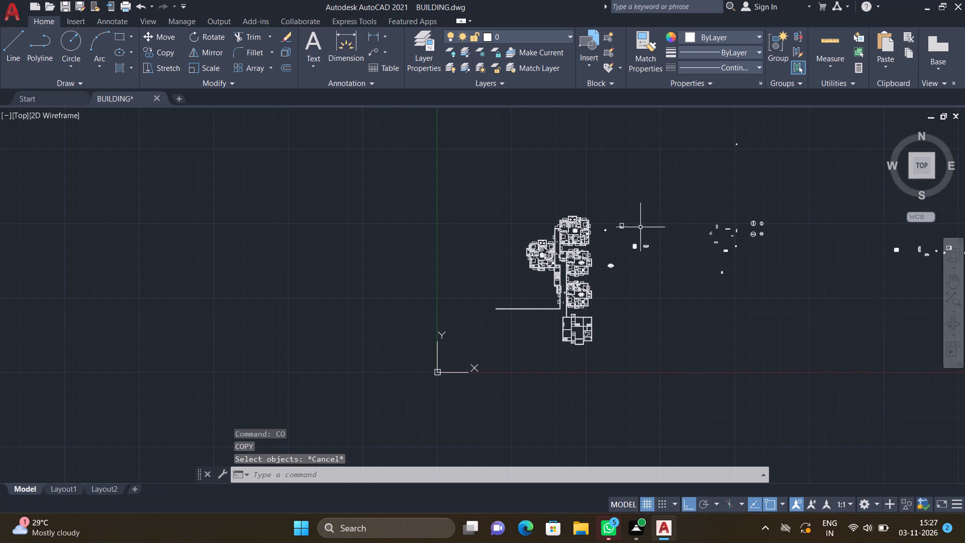
scroll(730, 224, "up", 5)
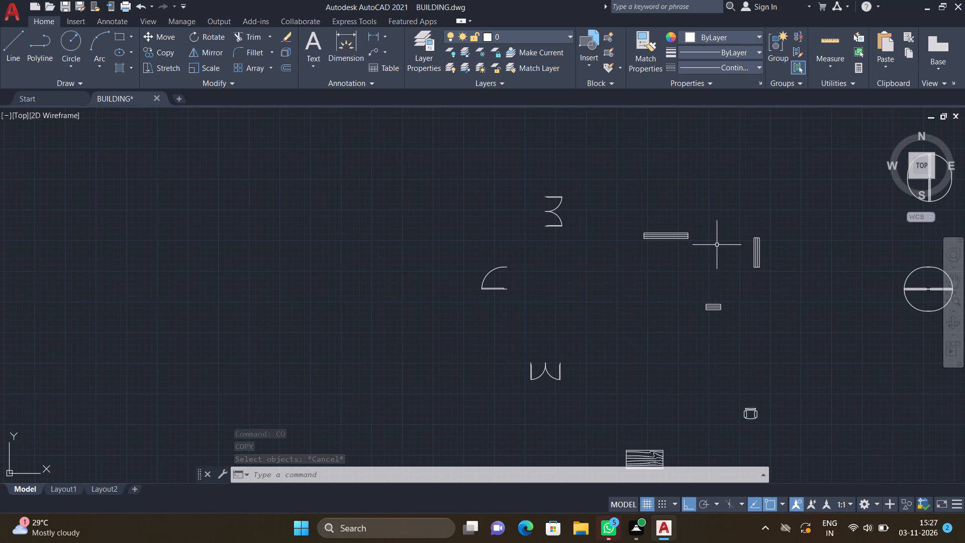
key("c")
key("o")
key("Return")
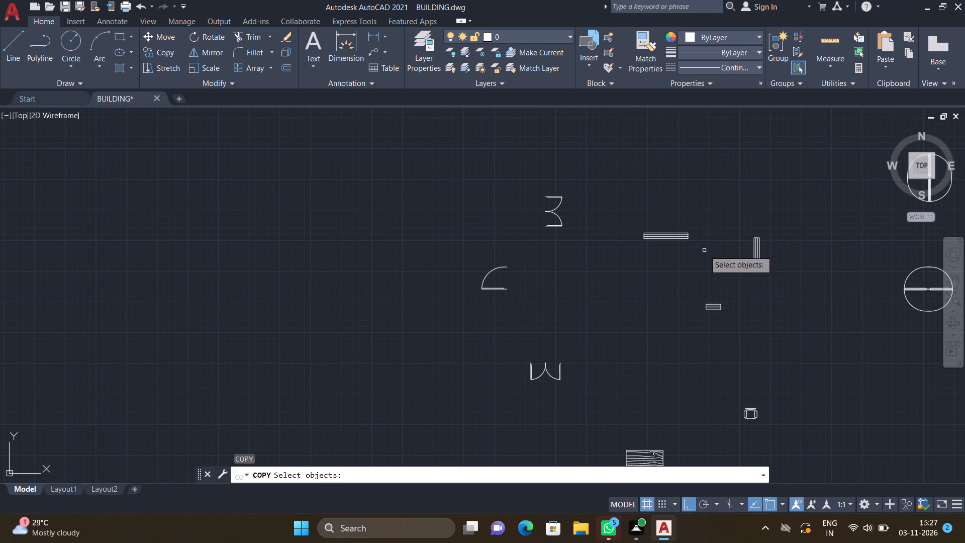
left_click_drag(702, 251, 697, 251)
left_click(622, 204)
key("Return")
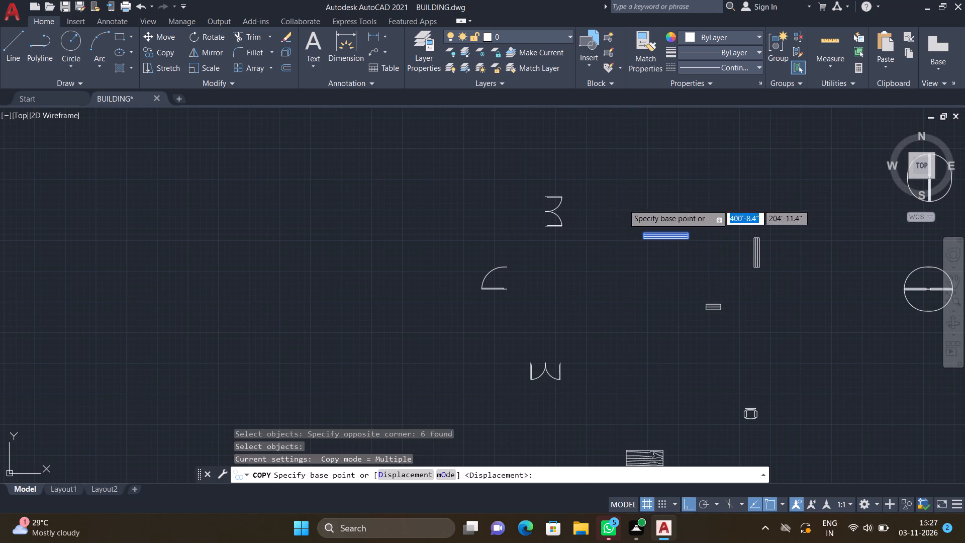
scroll(641, 230, "up", 3)
left_click(640, 236)
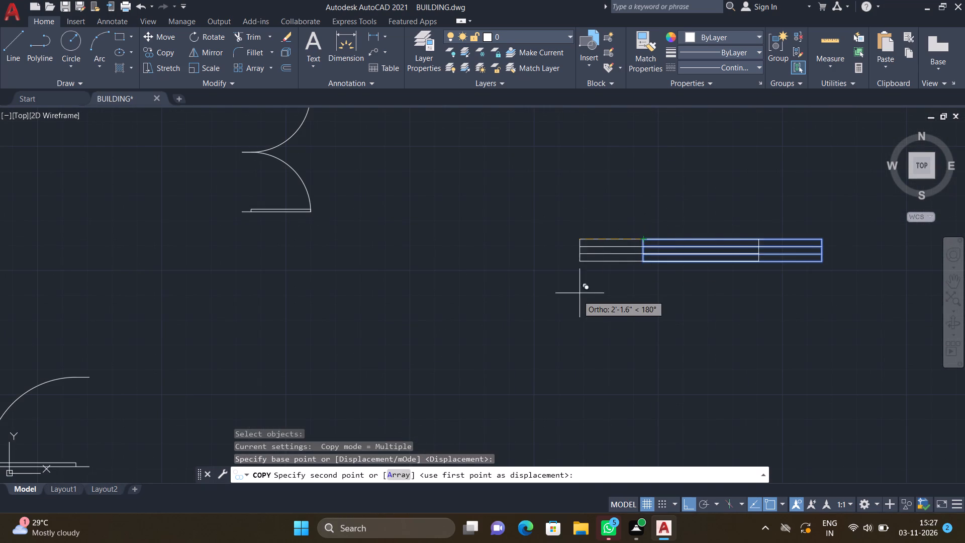
key("F8")
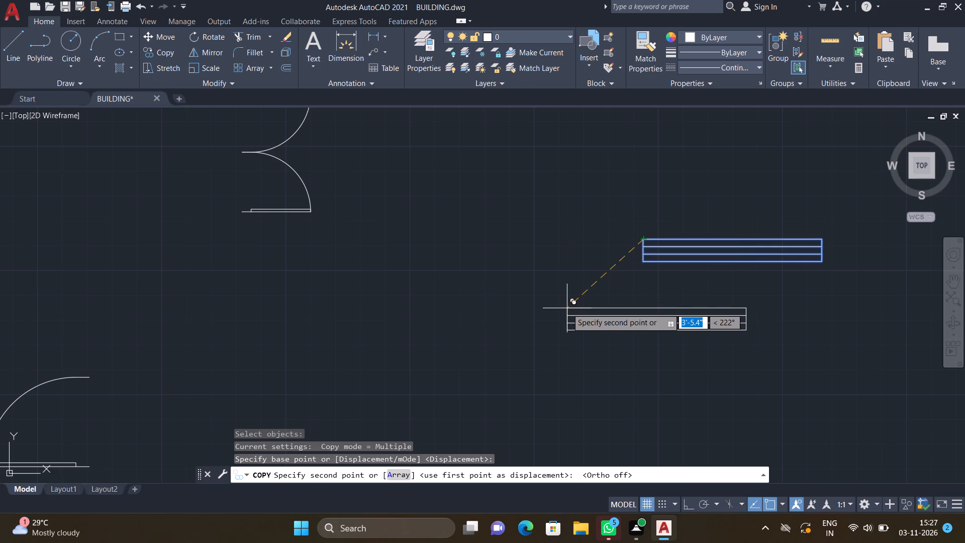
scroll(567, 308, "down", 5)
scroll(391, 403, "down", 5)
scroll(307, 310, "down", 2)
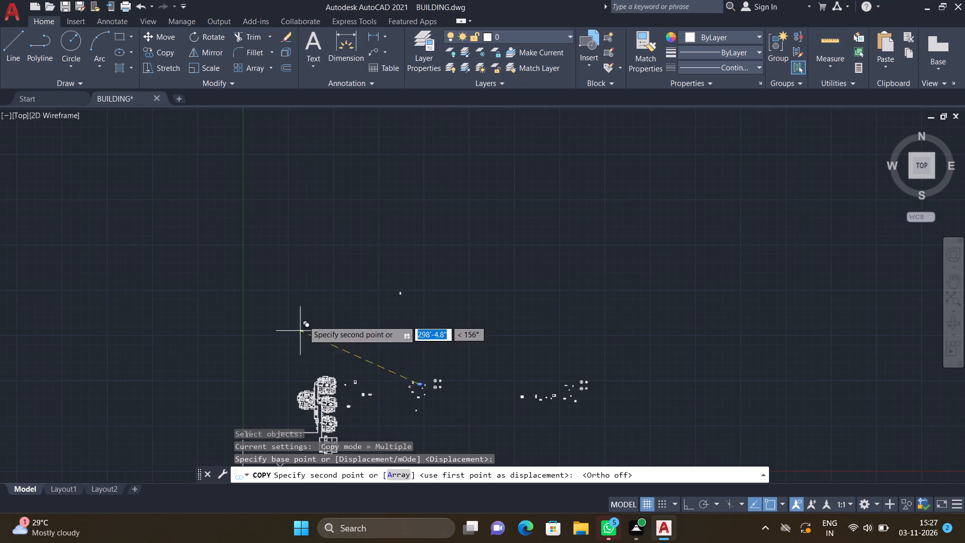
scroll(307, 308, "down", 2)
scroll(287, 471, "up", 4)
scroll(325, 407, "down", 3)
scroll(313, 367, "down", 3)
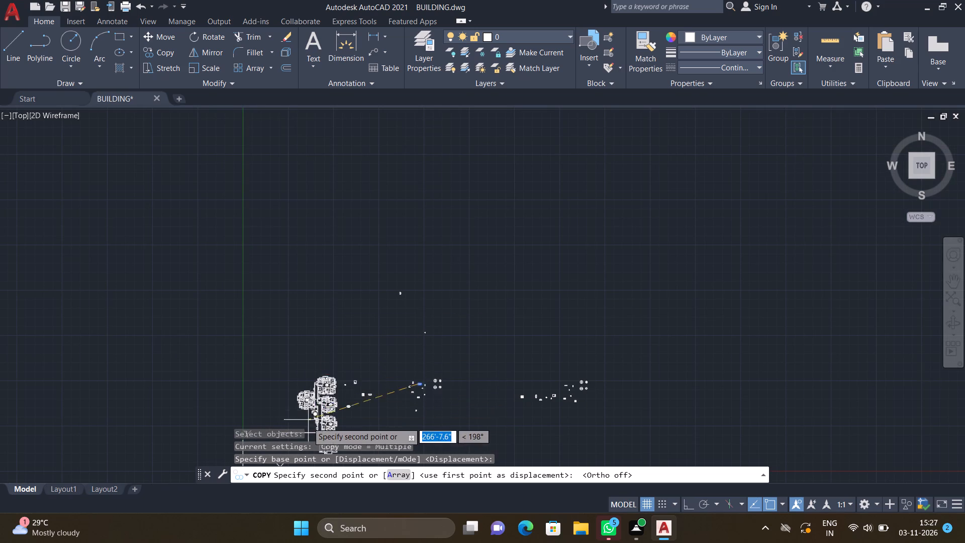
scroll(308, 425, "up", 6)
scroll(531, 372, "down", 4)
scroll(533, 434, "up", 1)
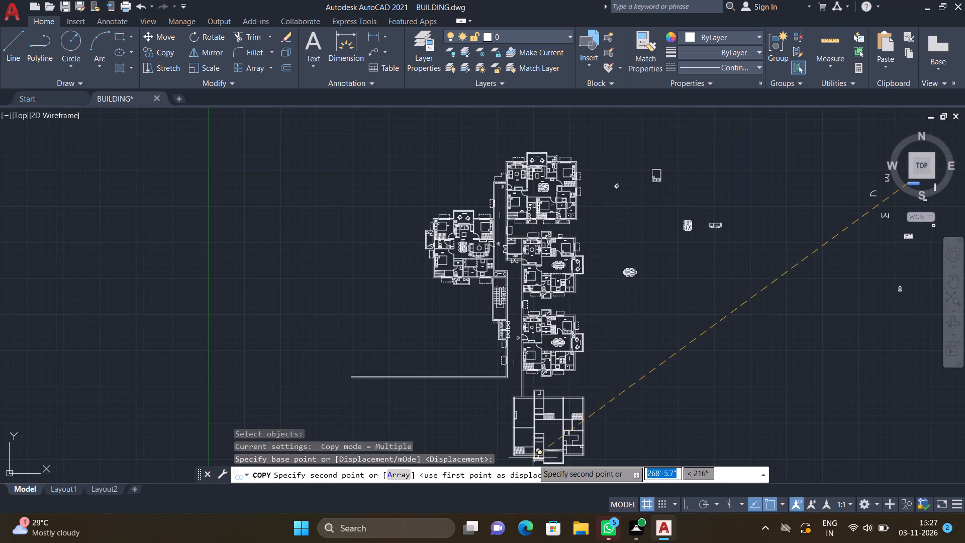
scroll(533, 463, "up", 5)
scroll(479, 357, "down", 2)
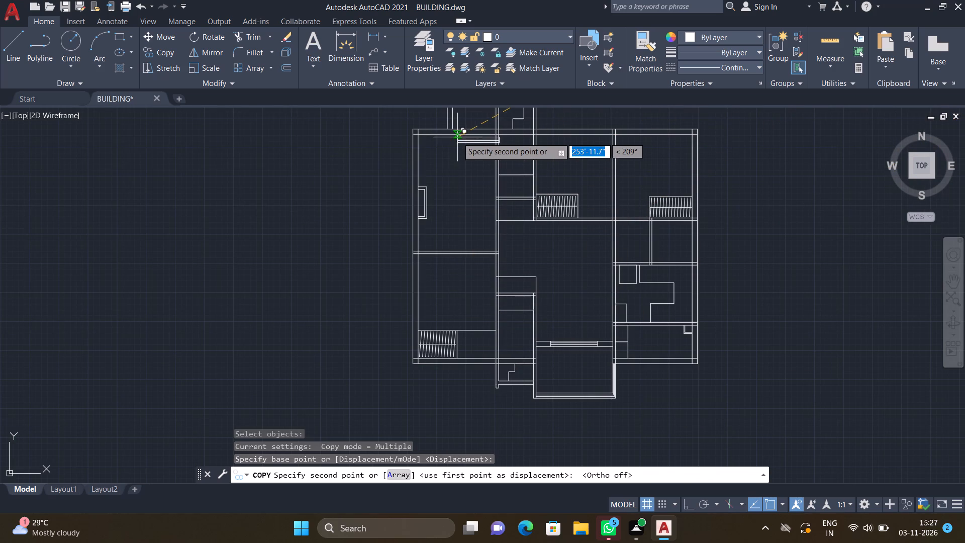
scroll(512, 127, "down", 1)
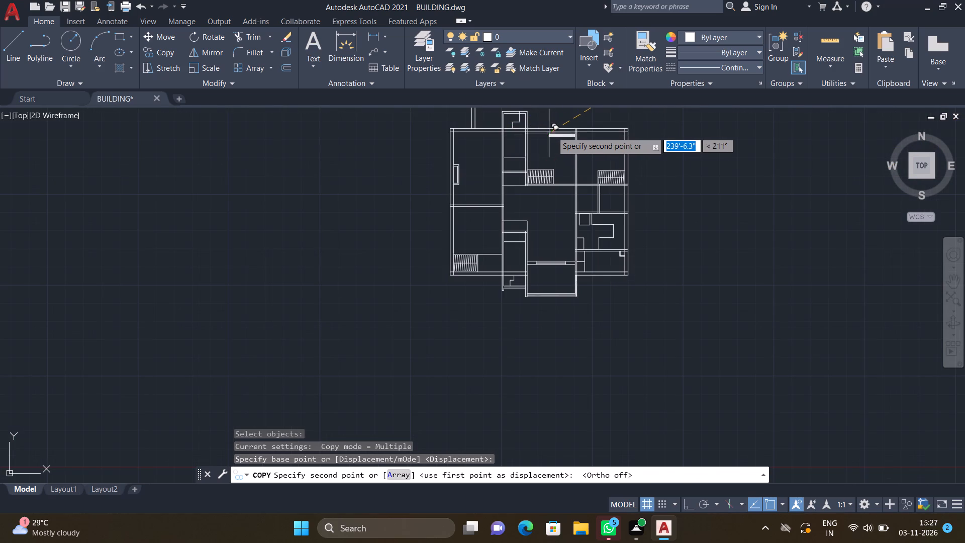
scroll(529, 132, "up", 3)
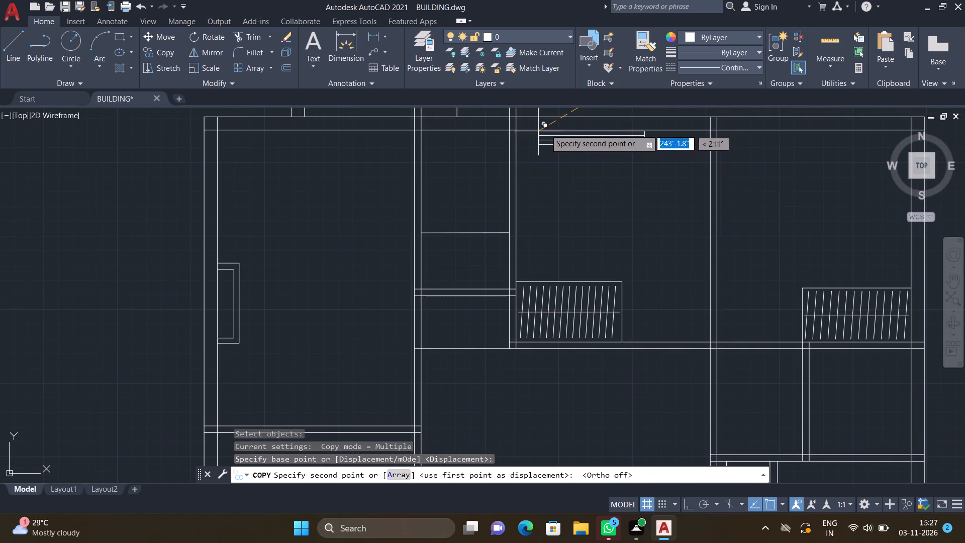
scroll(565, 114, "up", 3)
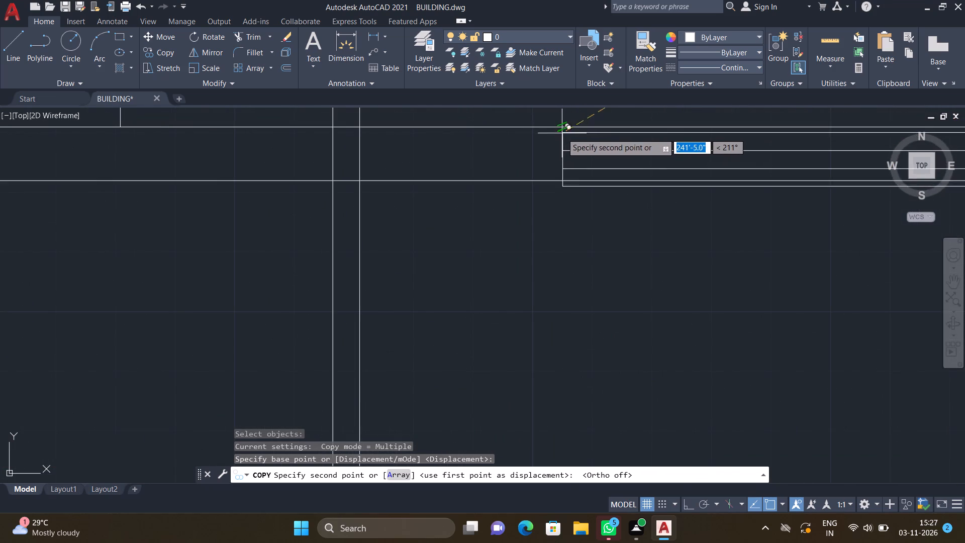
scroll(560, 133, "up", 1)
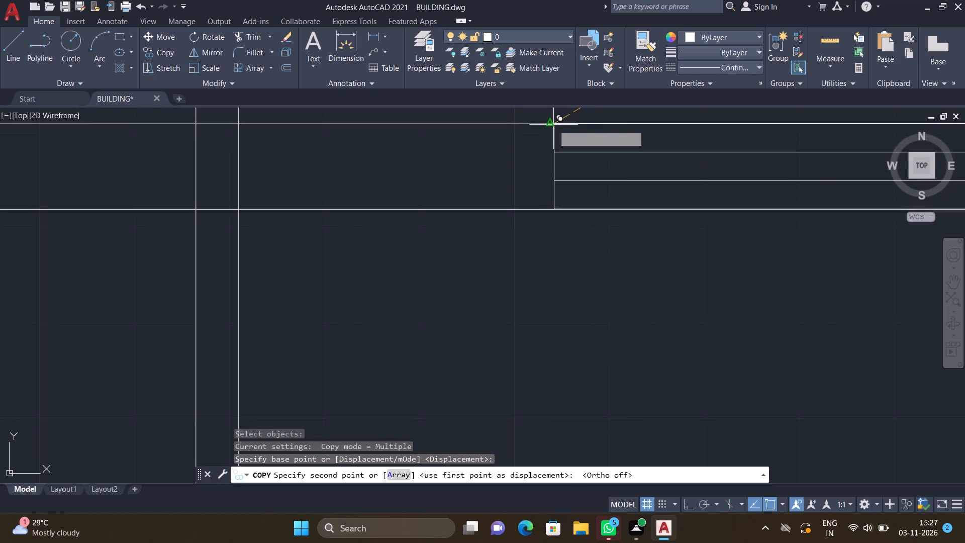
left_click(553, 125)
Place another copy of the horizontal window symbol in the upper right room's top wall, with its corner on the outer wall line.
scroll(632, 196, "down", 4)
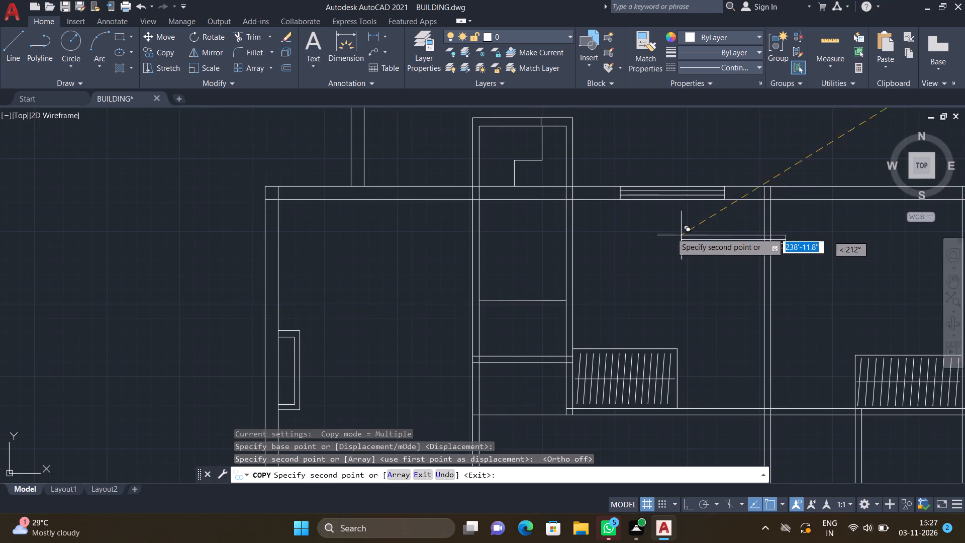
scroll(569, 221, "down", 3)
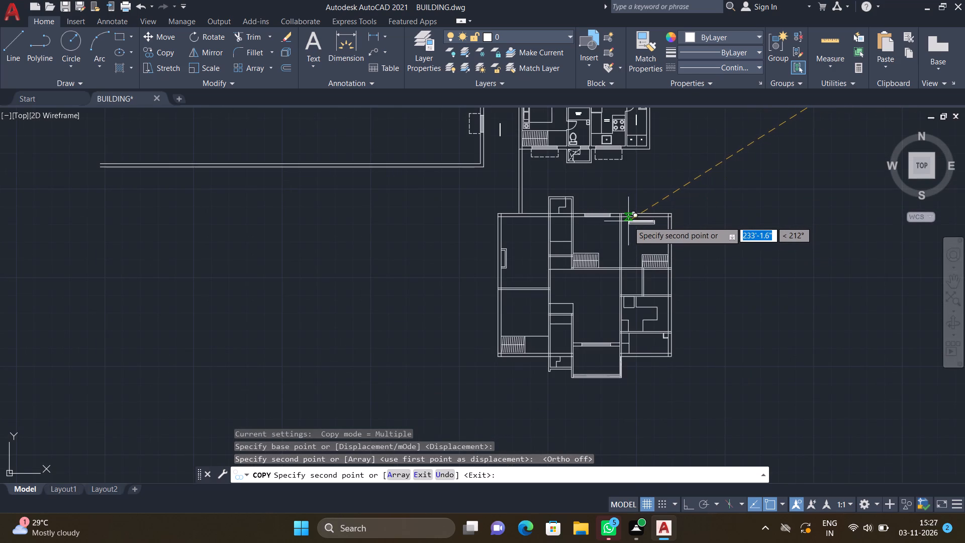
scroll(627, 221, "up", 3)
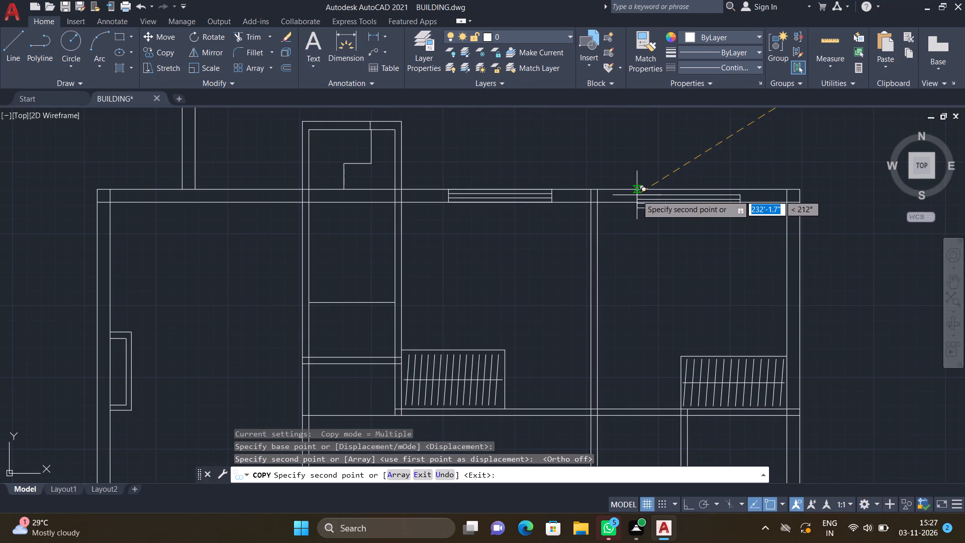
scroll(637, 195, "up", 2)
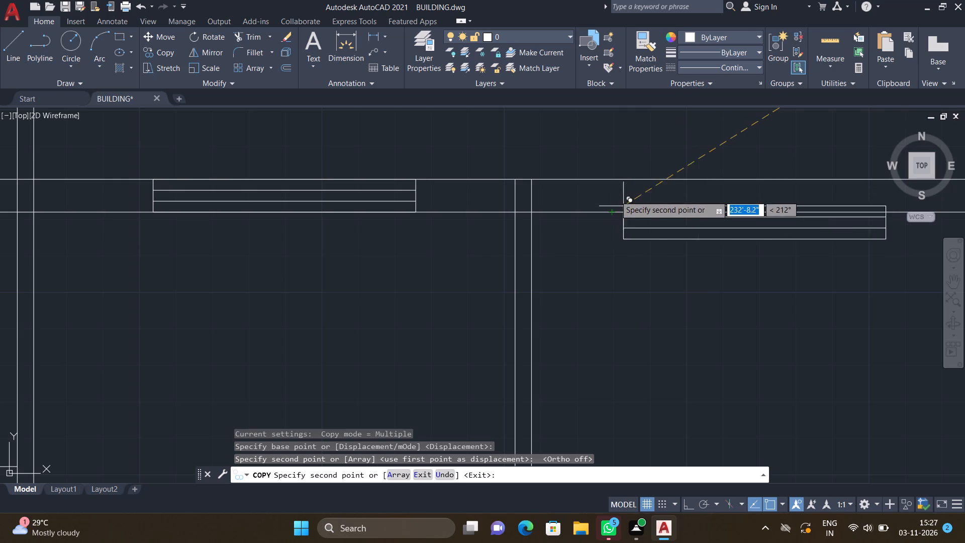
left_click(632, 180)
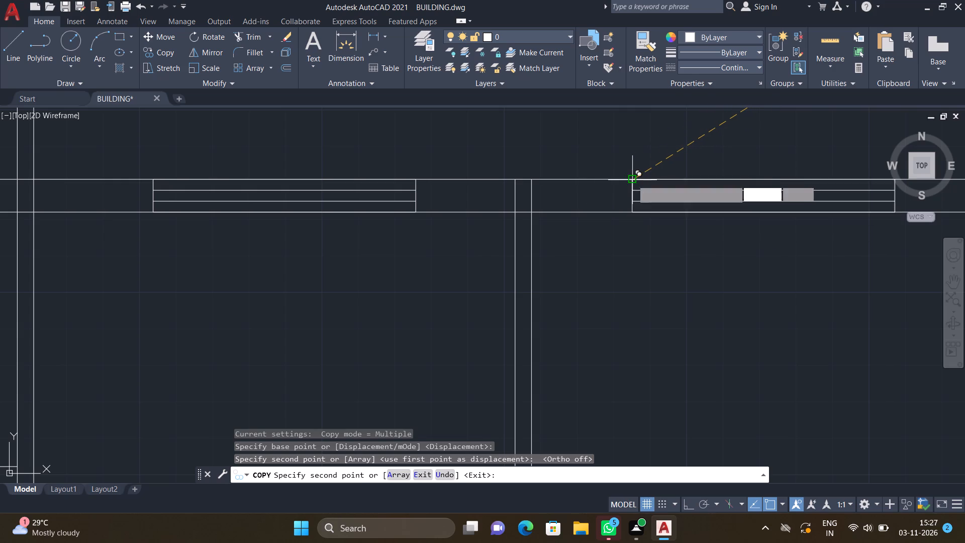
Place a copy of the horizontal window symbol in the lower left room's bottom wall, starting below the wardrobe, and end the copy.
scroll(628, 249, "down", 4)
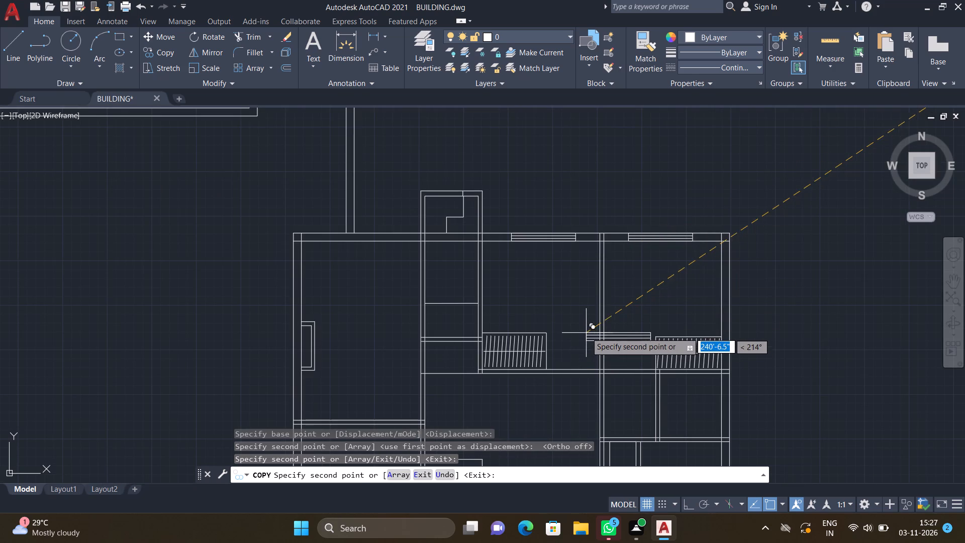
scroll(581, 335, "down", 6)
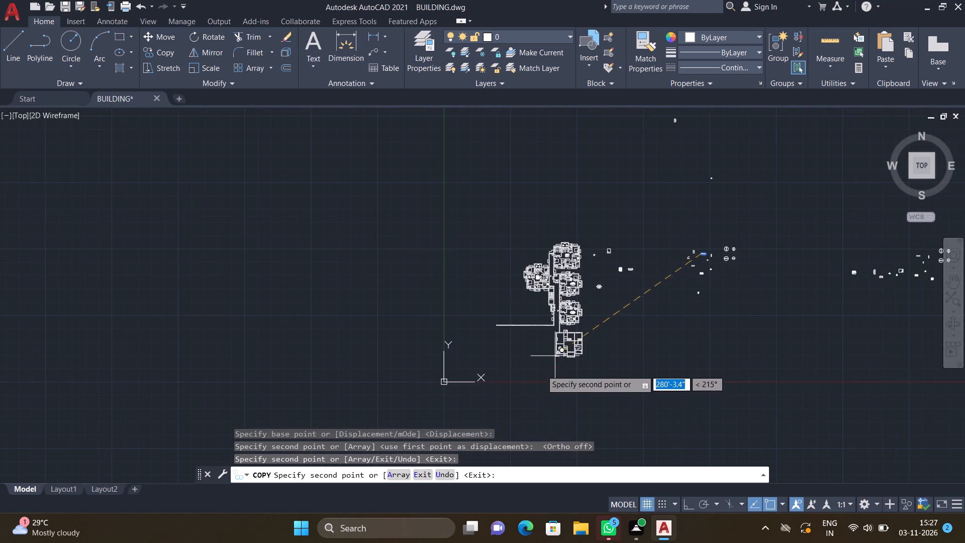
scroll(564, 361, "up", 5)
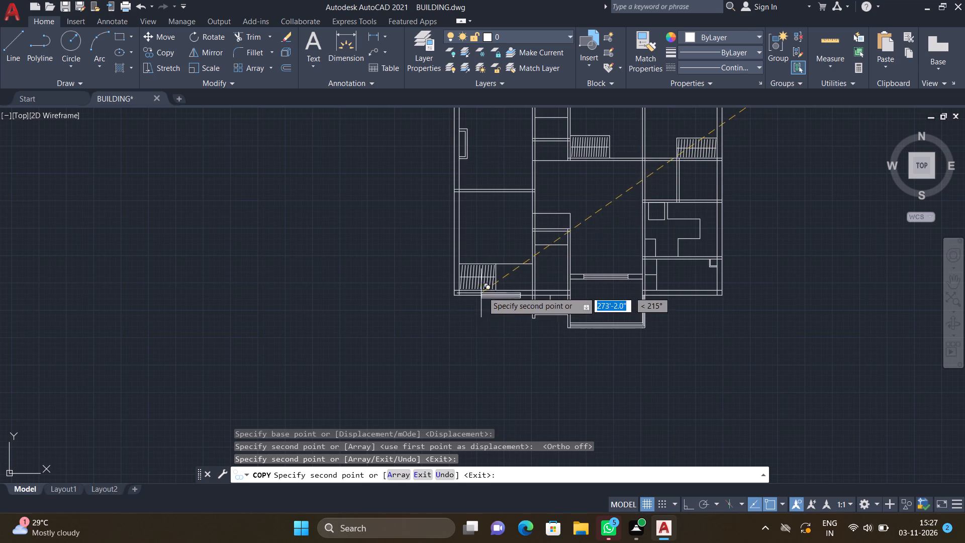
scroll(484, 292, "up", 5)
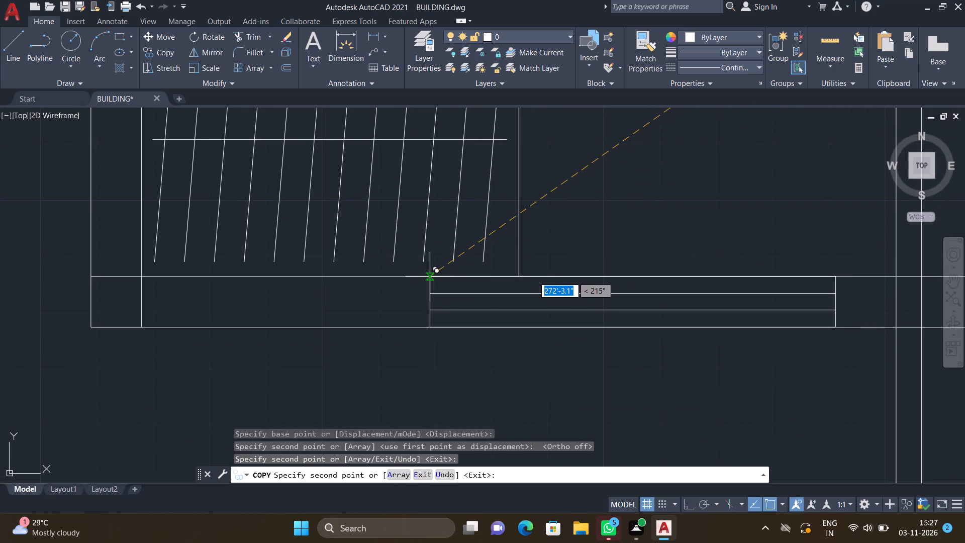
left_click(430, 277)
scroll(475, 335, "down", 3)
middle_click_drag(617, 378, 548, 357)
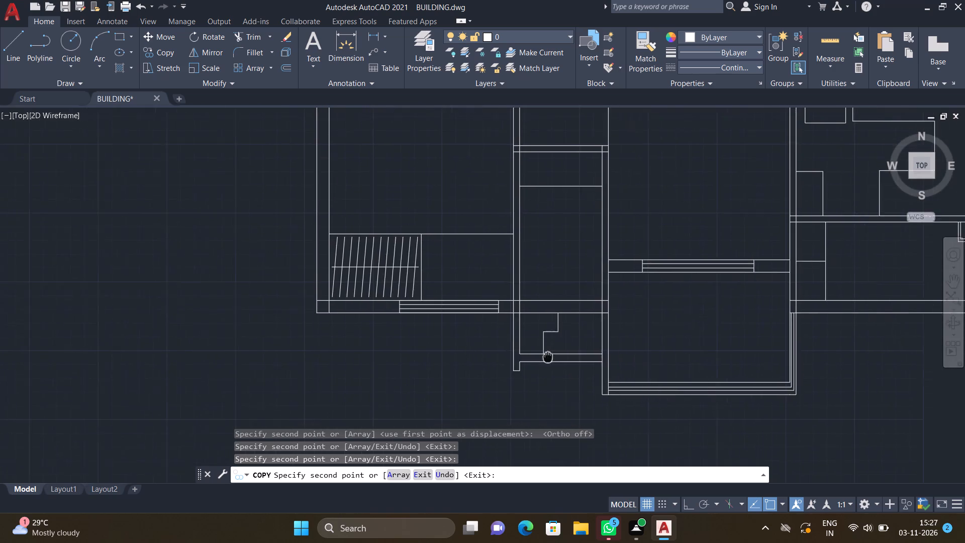
scroll(547, 356, "down", 3)
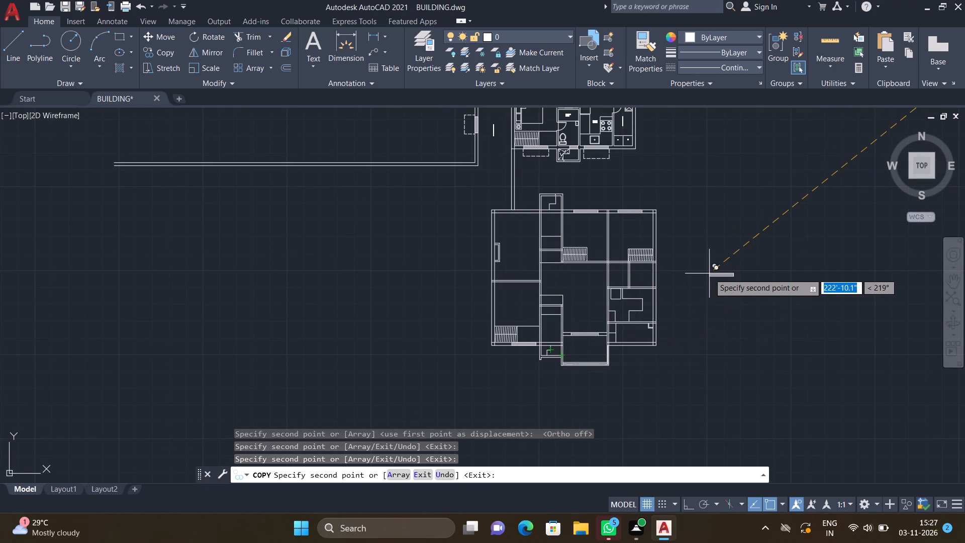
key("Return")
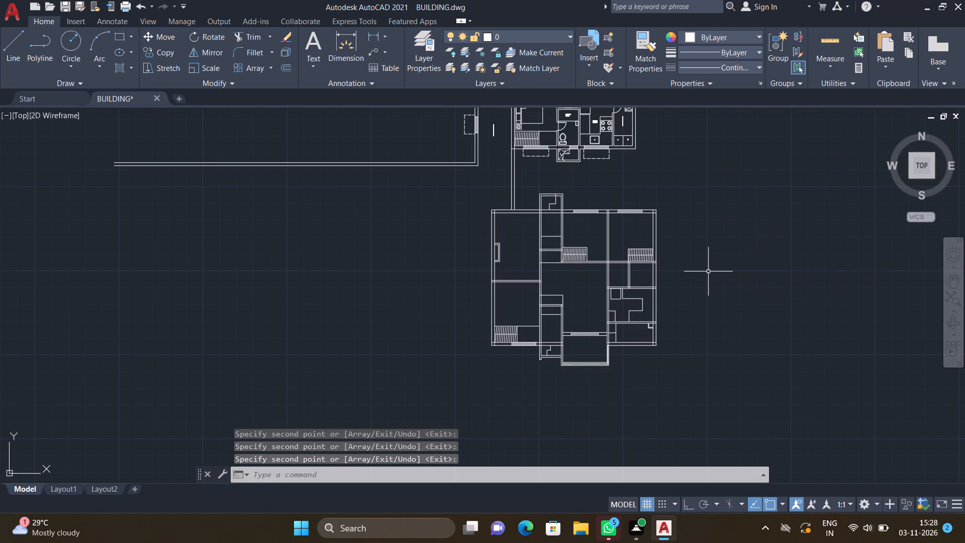
Copy the loose vertical window symbol by its upper left corner into the lower left room's left wall, aligned to the outer wall line.
scroll(704, 287, "down", 5)
middle_click_drag(755, 252, 661, 253)
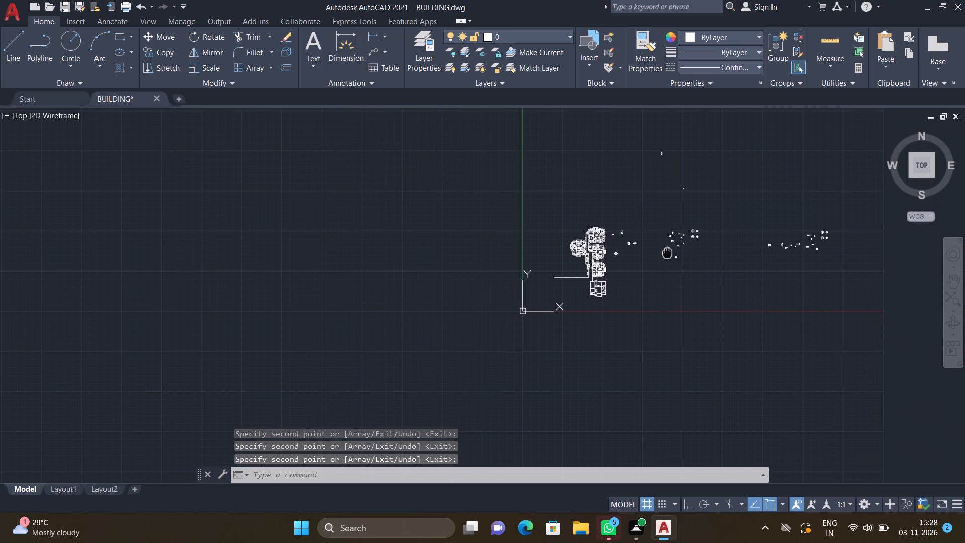
scroll(666, 234, "up", 3)
scroll(737, 233, "up", 3)
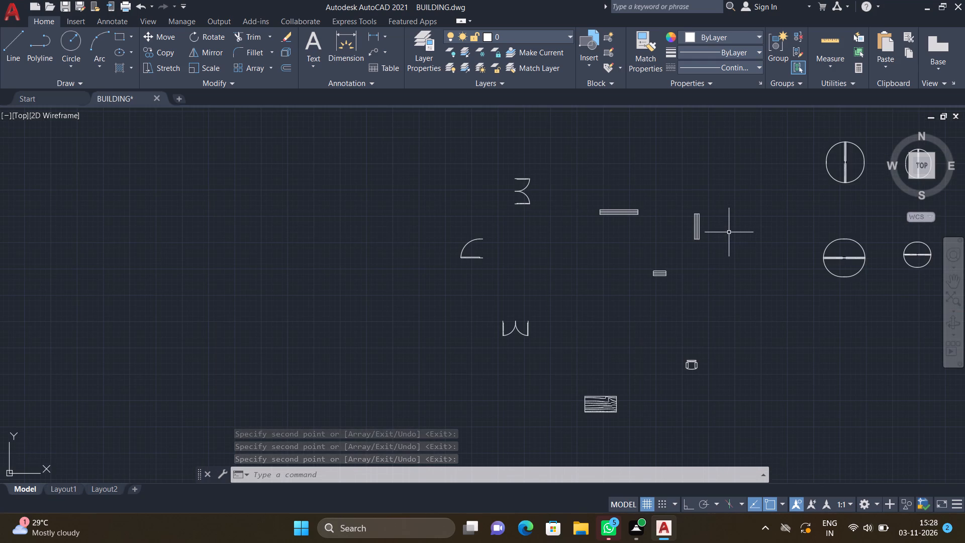
type("CO")
key("Return")
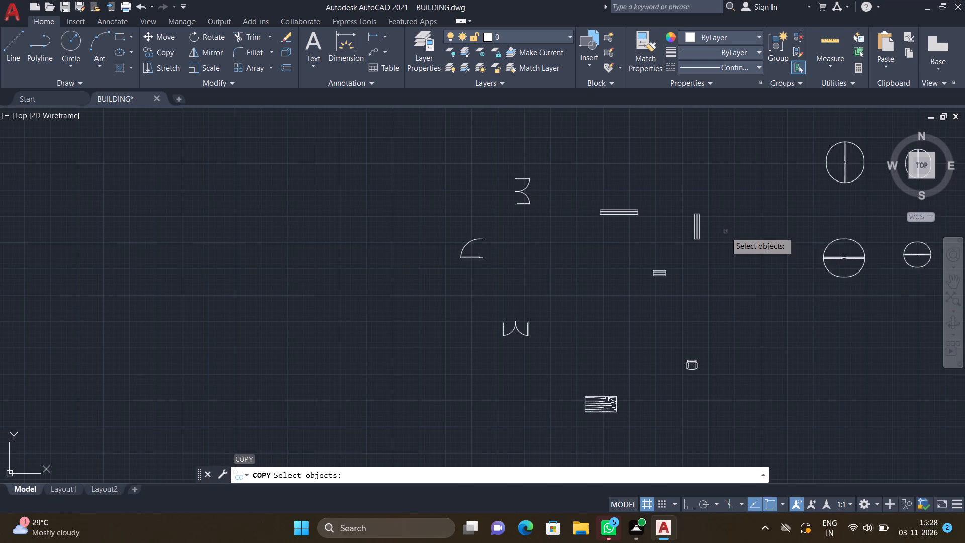
left_click(713, 252)
left_click(683, 186)
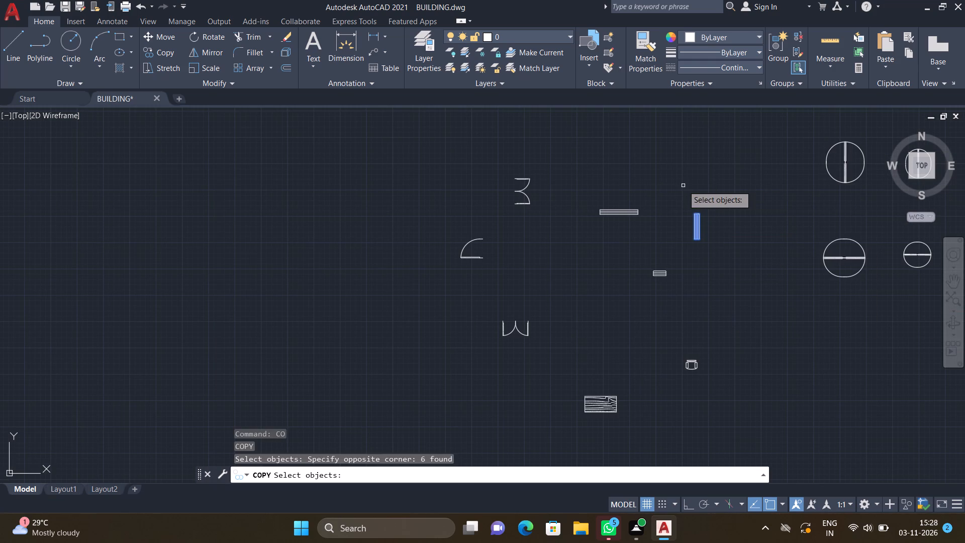
key("Return")
scroll(709, 209, "up", 3)
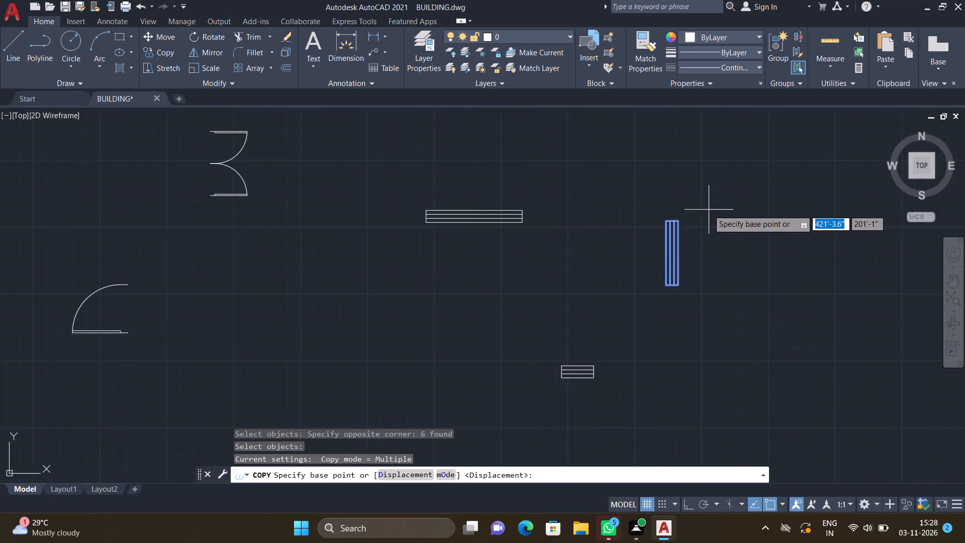
left_click(638, 226)
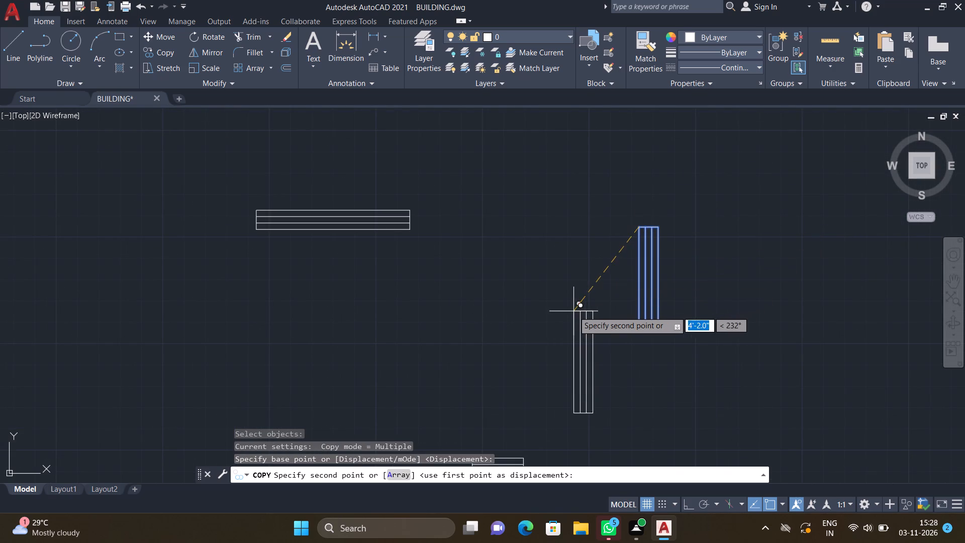
scroll(573, 312, "down", 13)
scroll(413, 349, "up", 4)
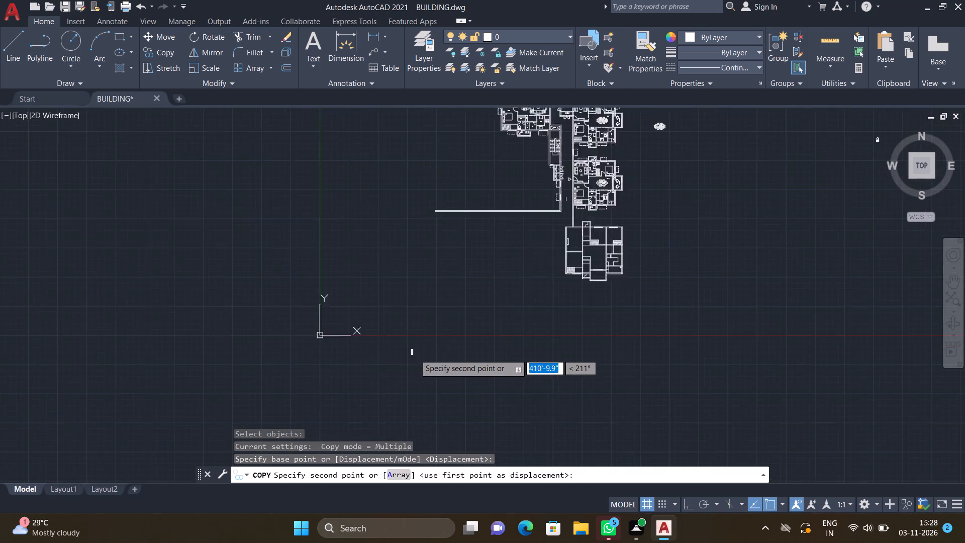
scroll(415, 354, "up", 1)
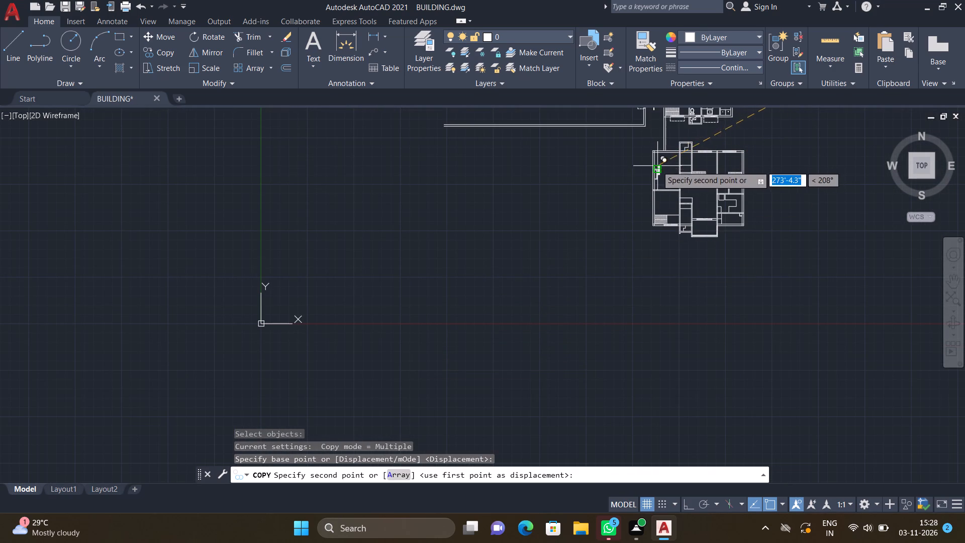
scroll(646, 213, "up", 3)
middle_click_drag(623, 203, 607, 227)
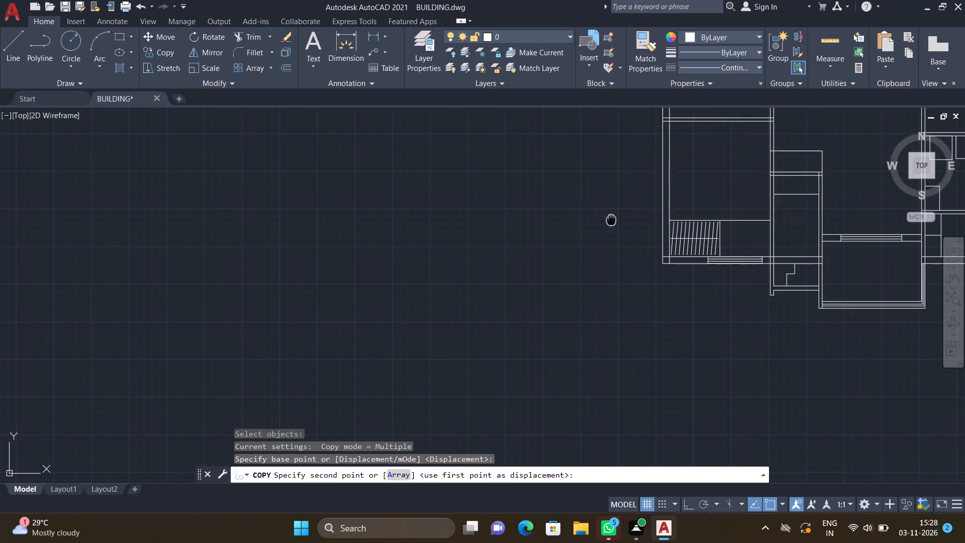
middle_click_drag(607, 227, 592, 253)
scroll(594, 253, "down", 1)
scroll(619, 210, "up", 2)
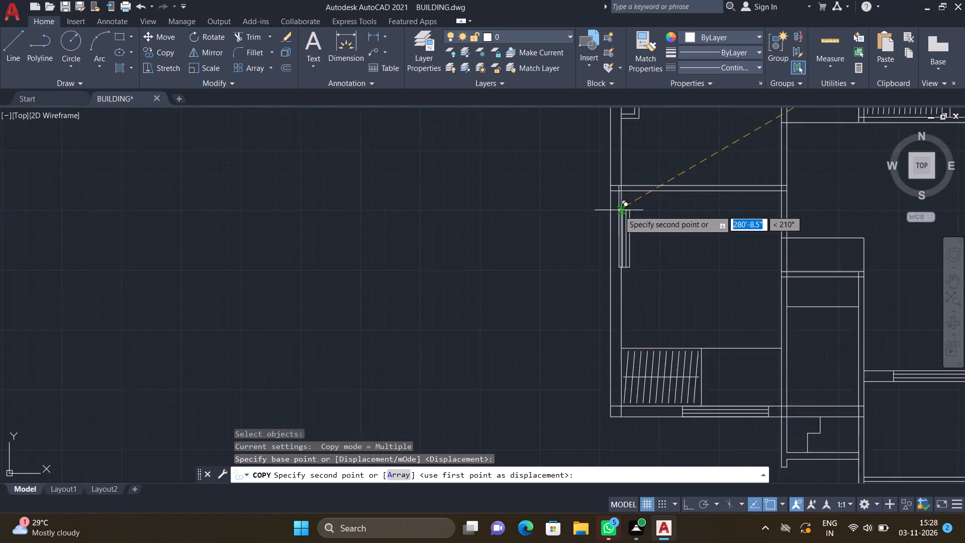
scroll(619, 210, "up", 4)
scroll(576, 223, "up", 1)
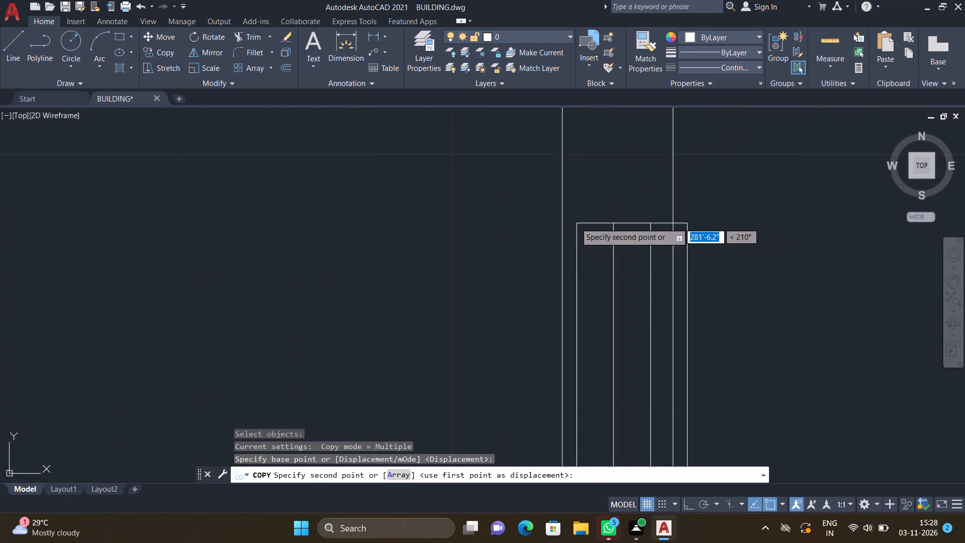
scroll(575, 223, "up", 1)
left_click(552, 217)
Place another copy of the vertical window symbol in the upper left room's left wall, just below the rectangular wall unit.
scroll(558, 204, "down", 5)
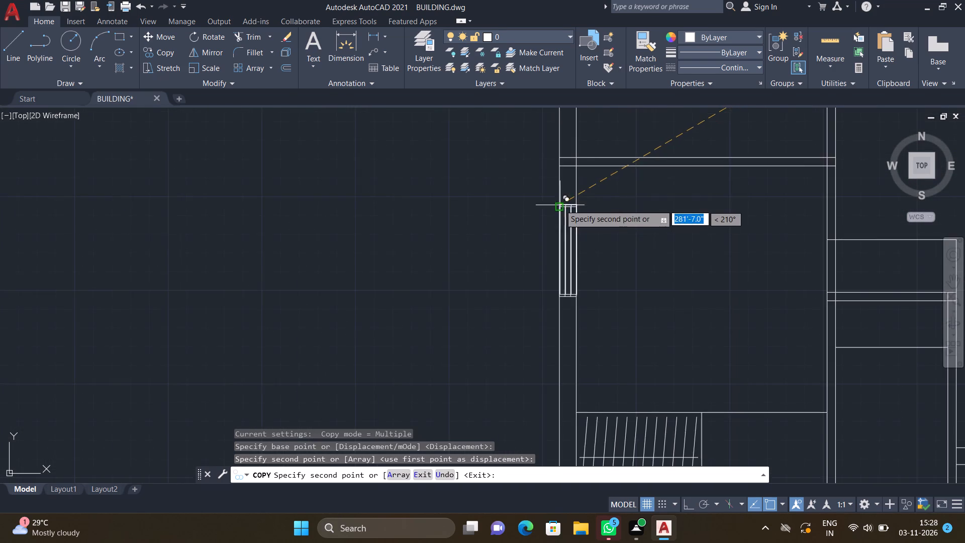
scroll(564, 158, "down", 5)
scroll(568, 120, "up", 5)
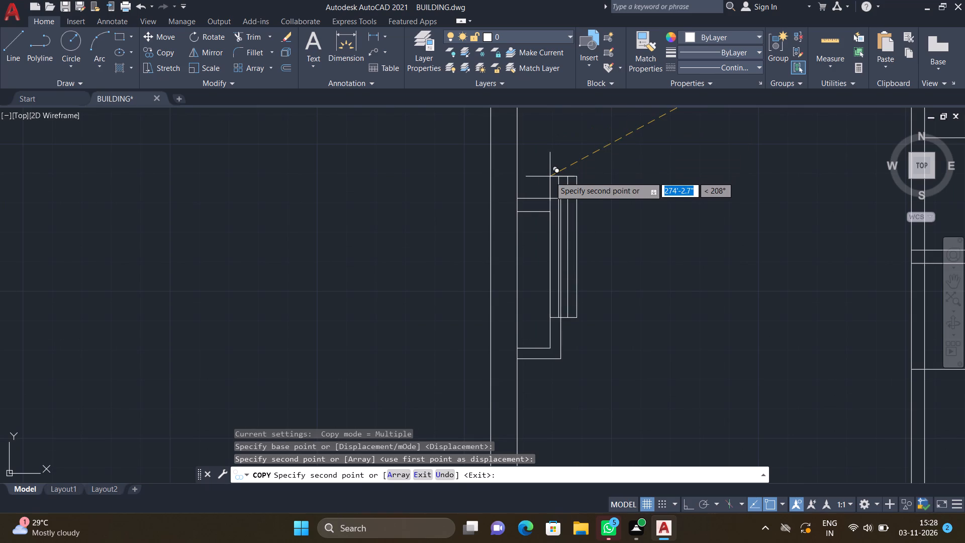
scroll(505, 301, "down", 1)
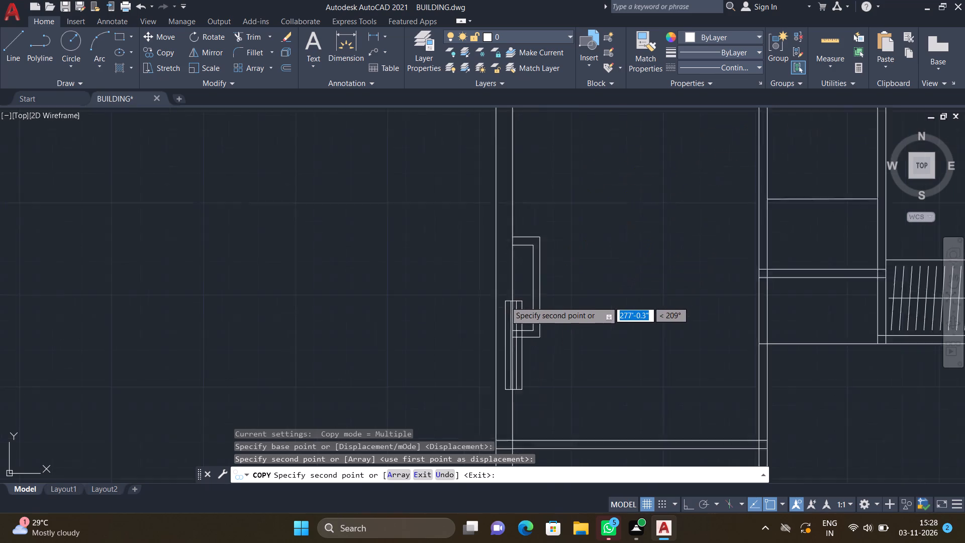
scroll(505, 301, "down", 2)
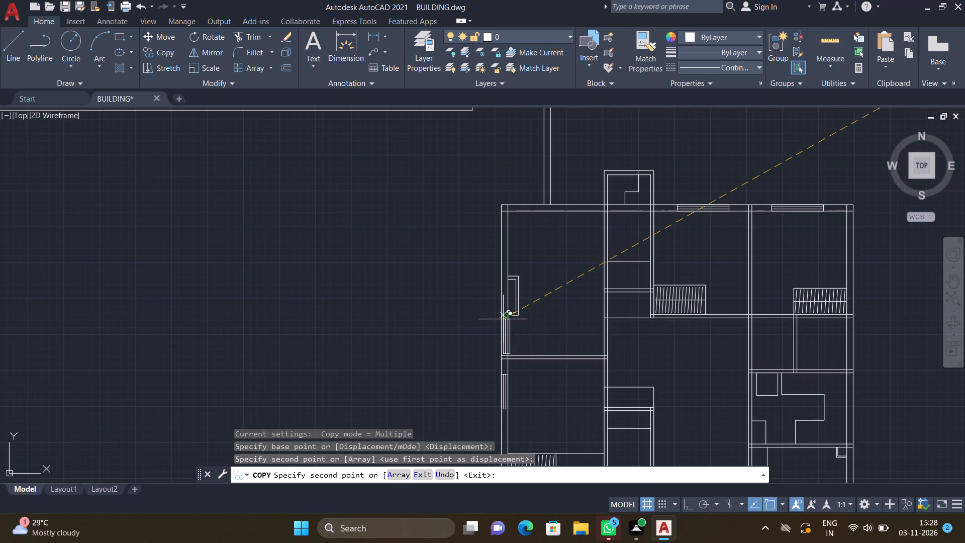
scroll(502, 325, "up", 3)
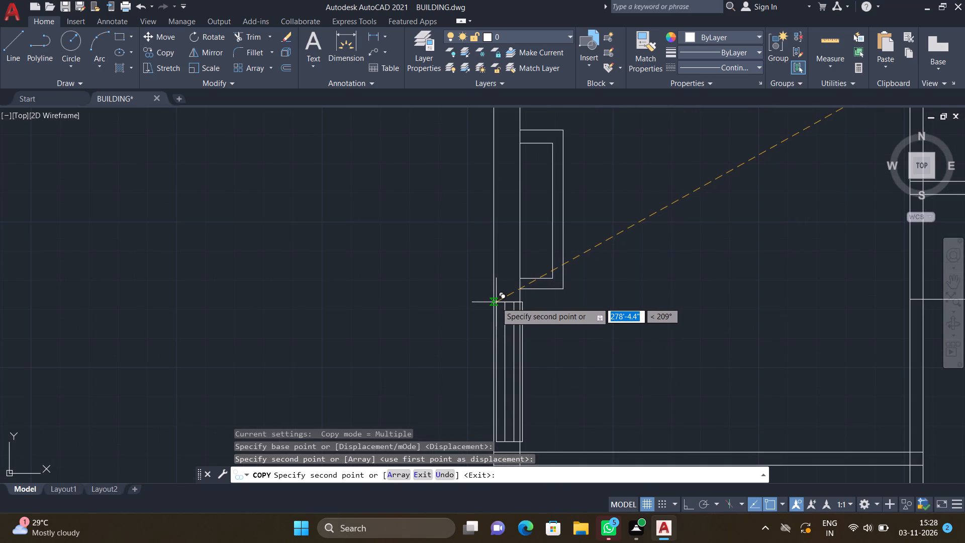
scroll(499, 299, "up", 2)
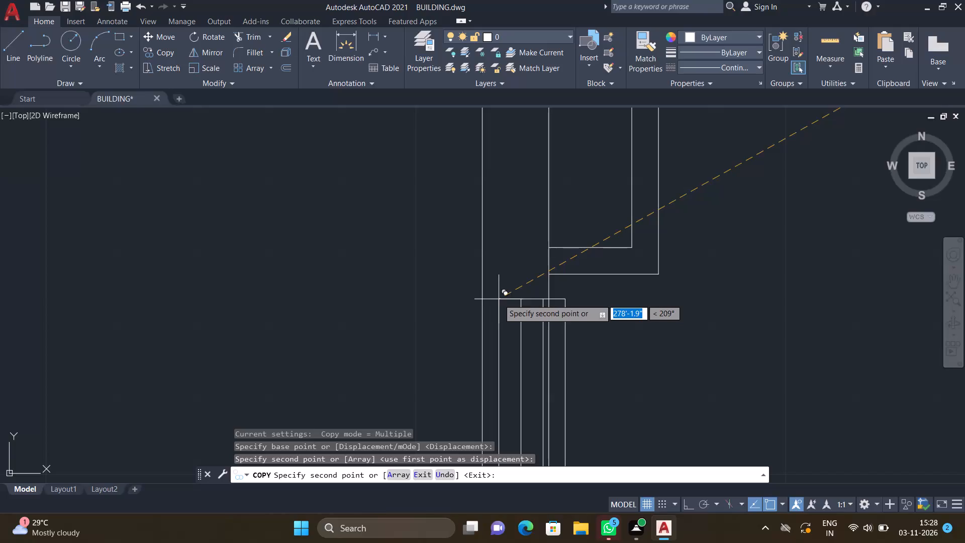
scroll(497, 297, "up", 1)
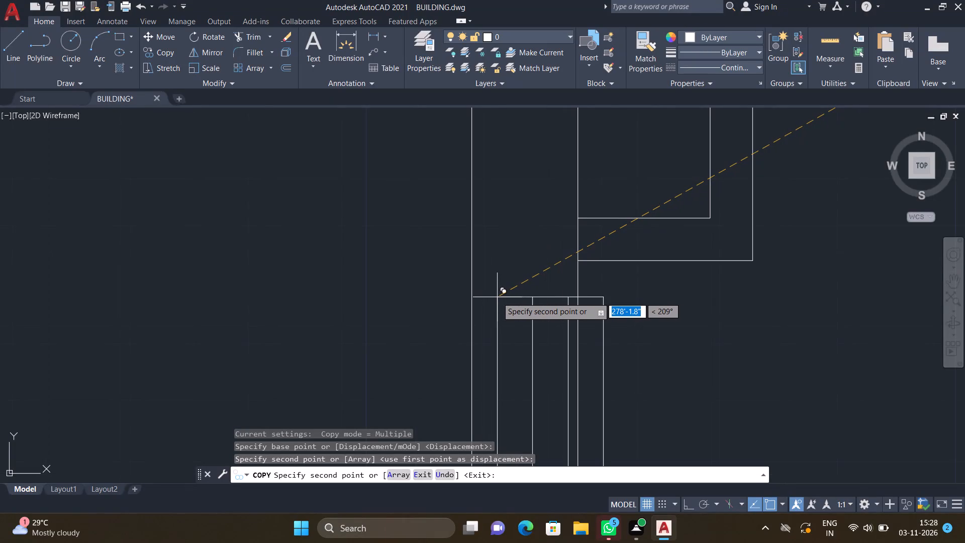
scroll(478, 281, "up", 1)
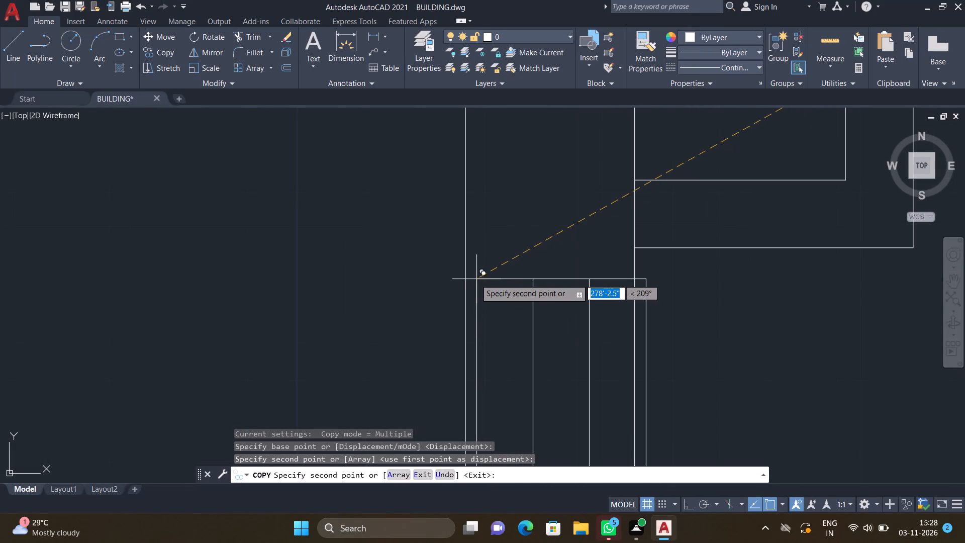
left_click(465, 267)
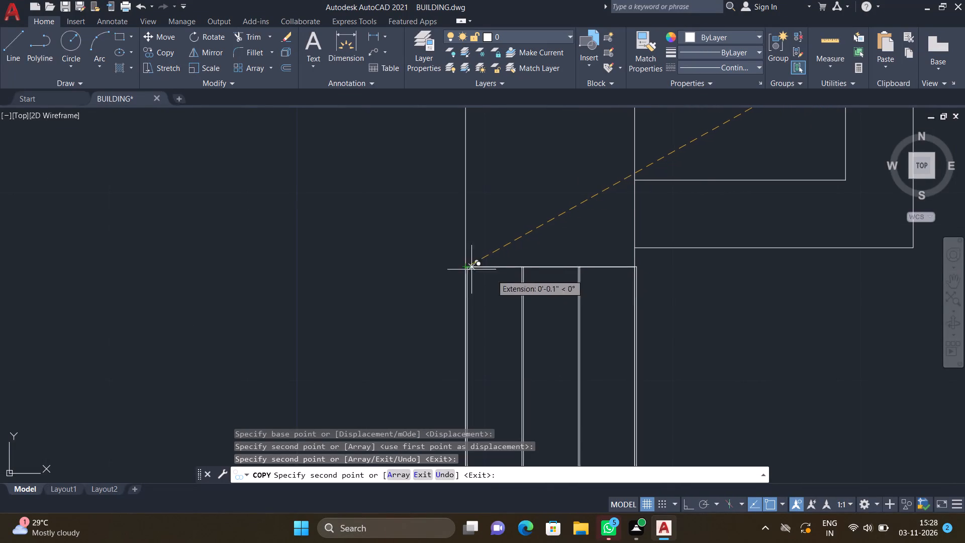
Place a copy of the vertical window symbol in the upper right room's right wall, above the wardrobe, and end the copy.
scroll(525, 281, "down", 4)
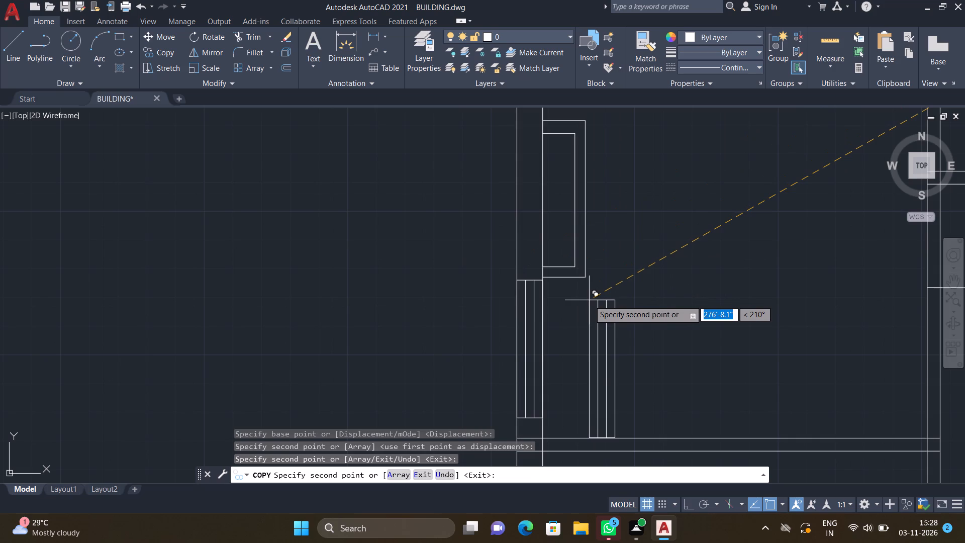
scroll(588, 303, "down", 3)
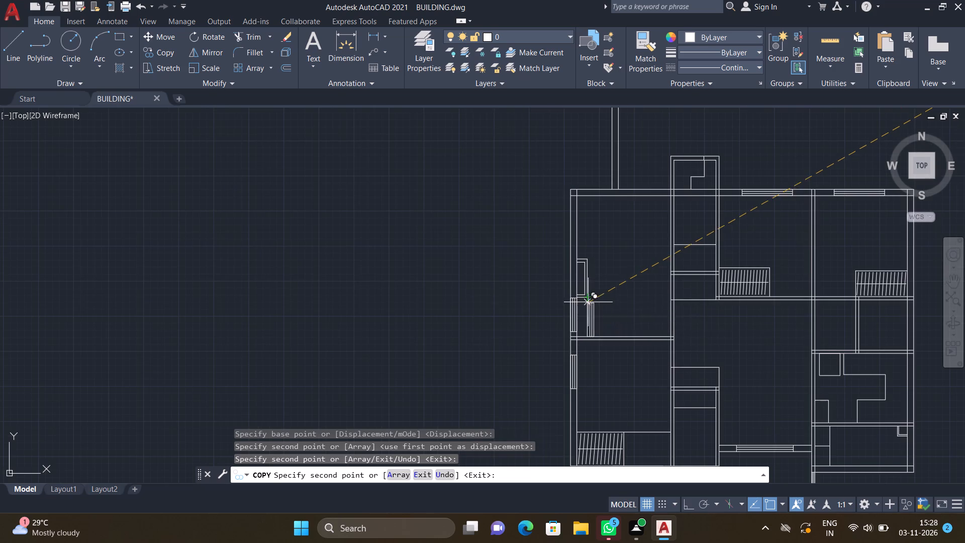
middle_click_drag(622, 376, 517, 311)
scroll(502, 308, "down", 1)
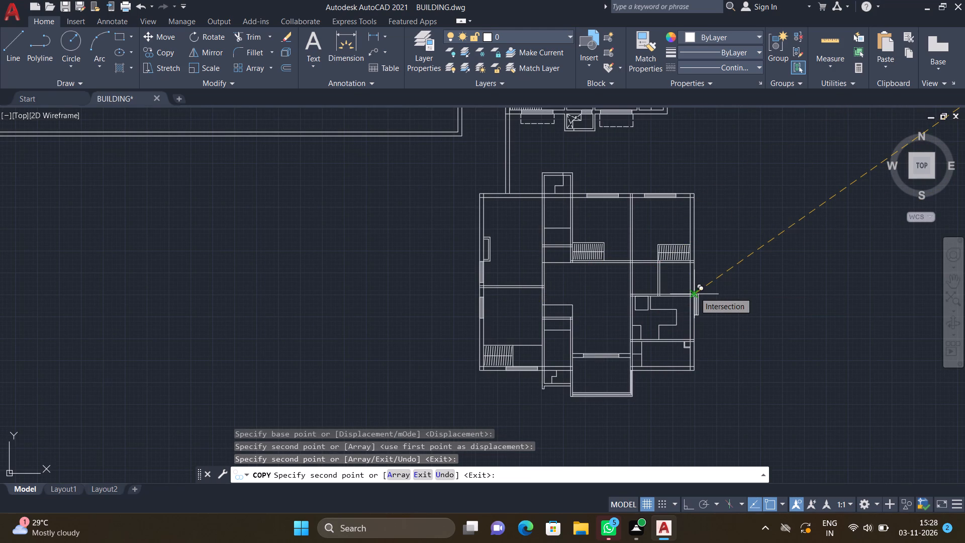
scroll(692, 226, "up", 2)
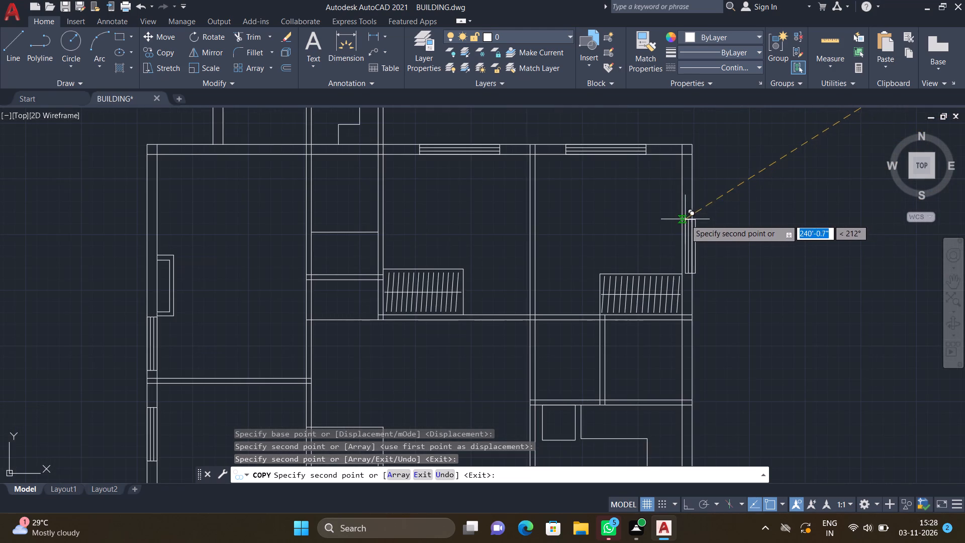
scroll(685, 216, "up", 3)
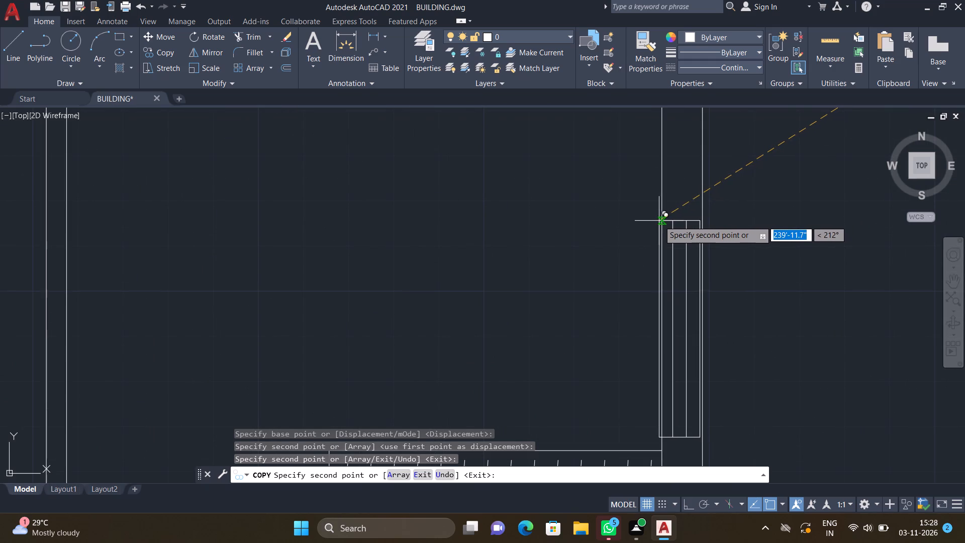
scroll(660, 221, "up", 2)
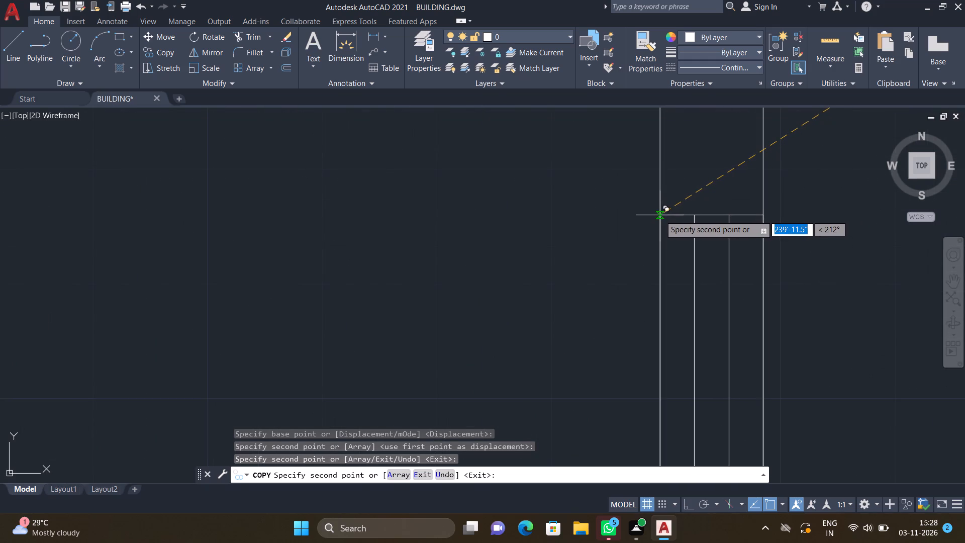
left_click(660, 215)
scroll(668, 229, "down", 4)
scroll(691, 270, "down", 3)
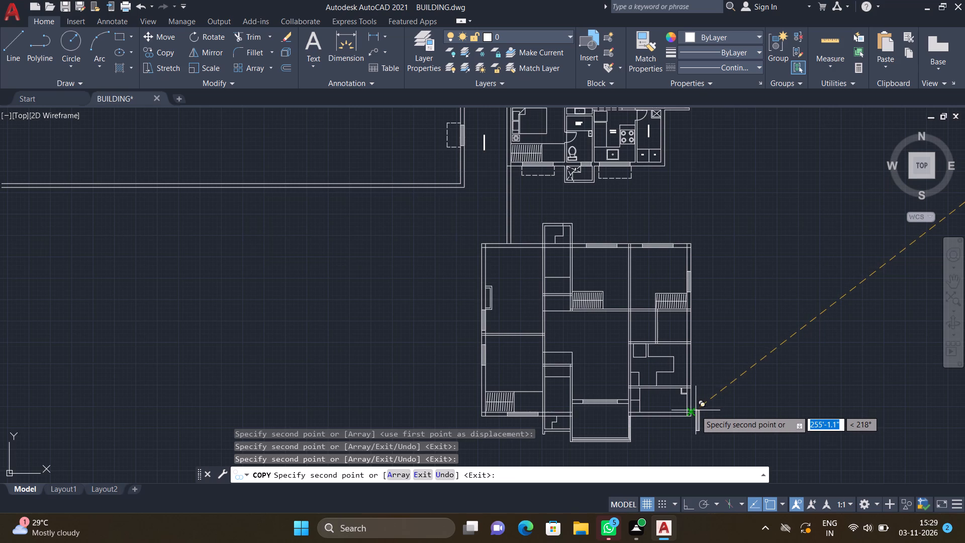
key("Return")
scroll(670, 402, "down", 4)
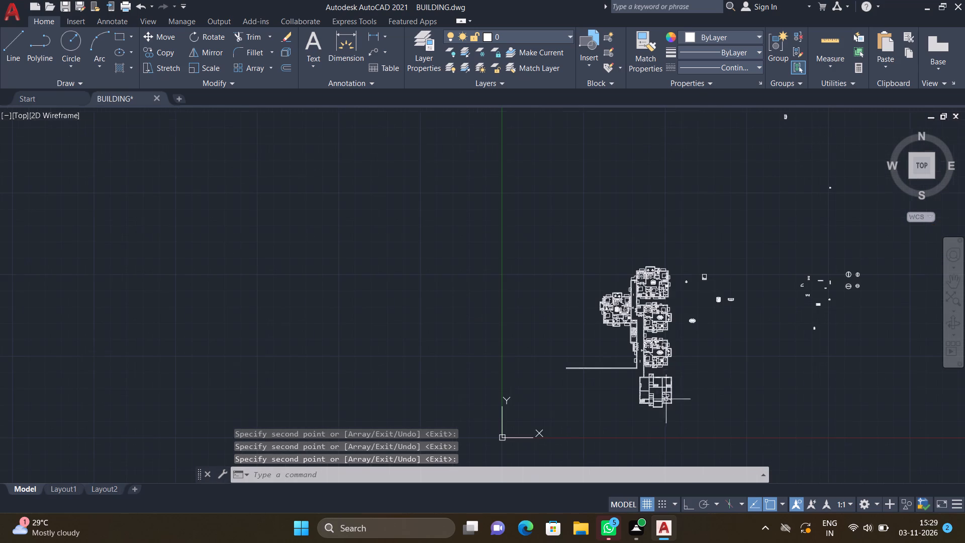
Copy the loose short horizontal window symbol by its upper left corner into the upper left room's top wall, near the room's right end.
scroll(846, 284, "up", 3)
scroll(765, 309, "up", 2)
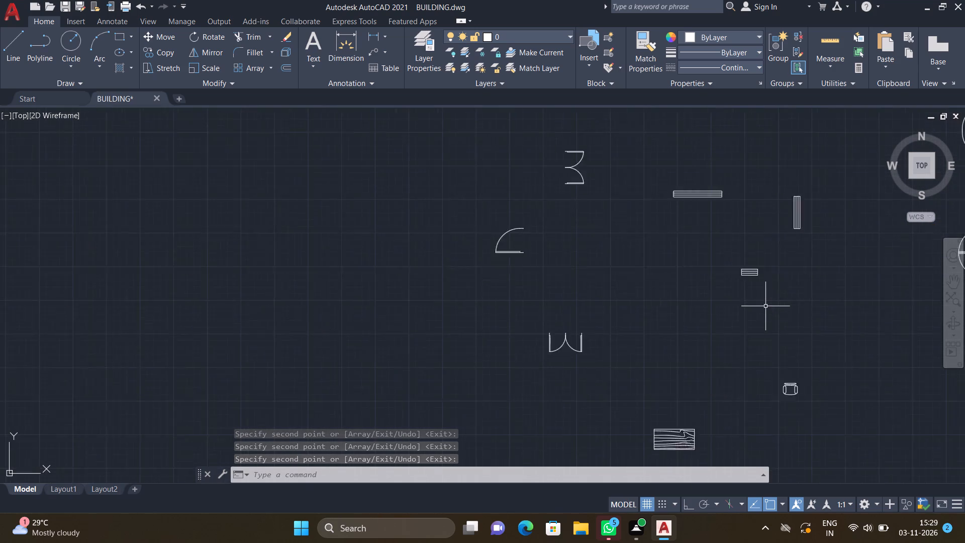
scroll(765, 305, "up", 1)
key("c")
key("o")
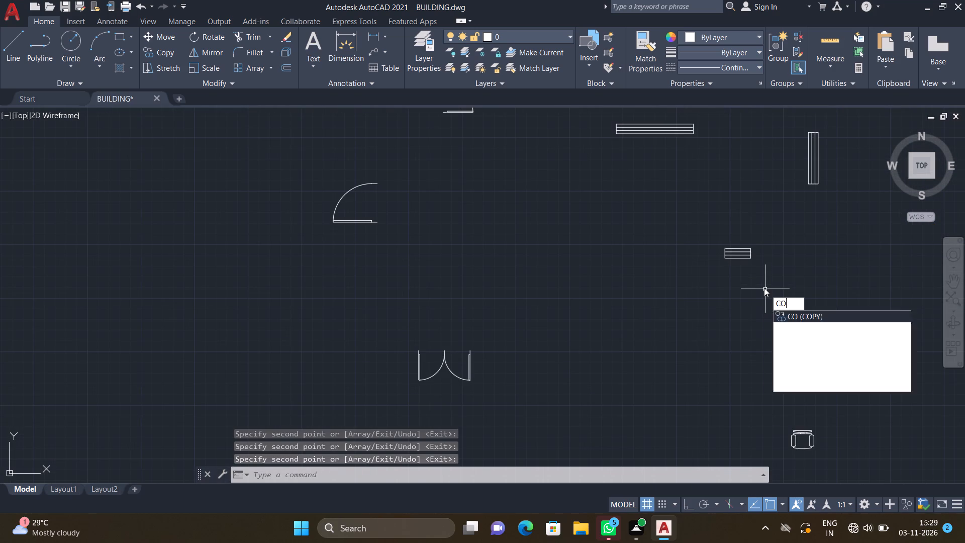
key("Return")
left_click(761, 273)
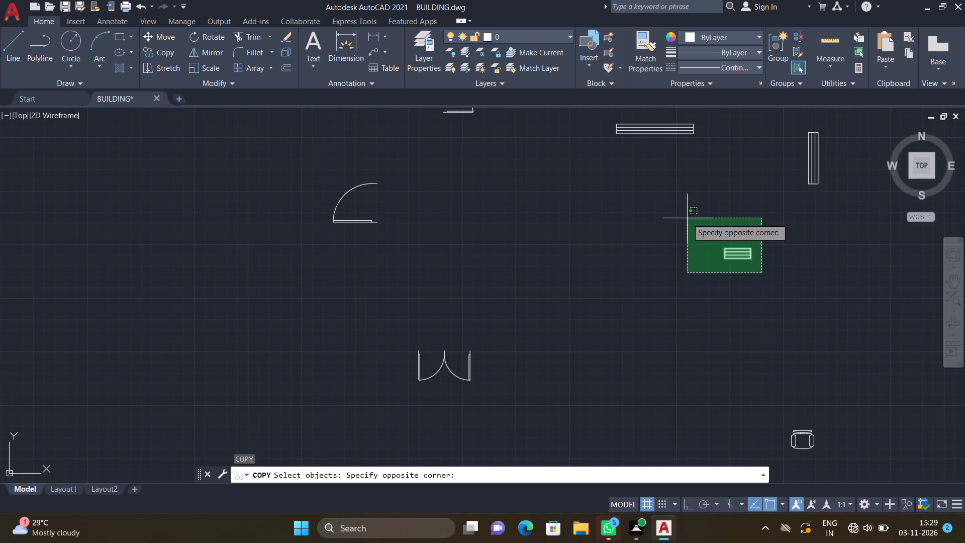
key("Return")
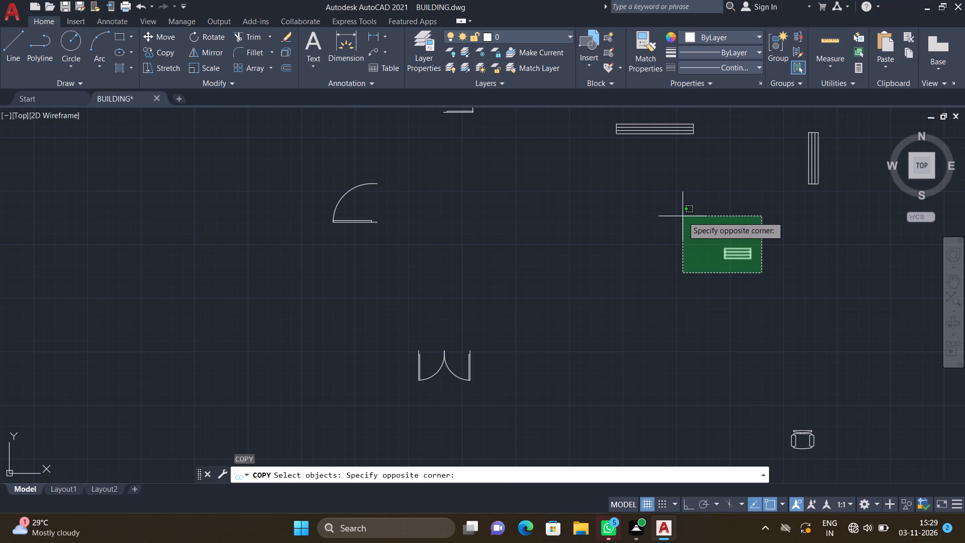
scroll(713, 257, "up", 1)
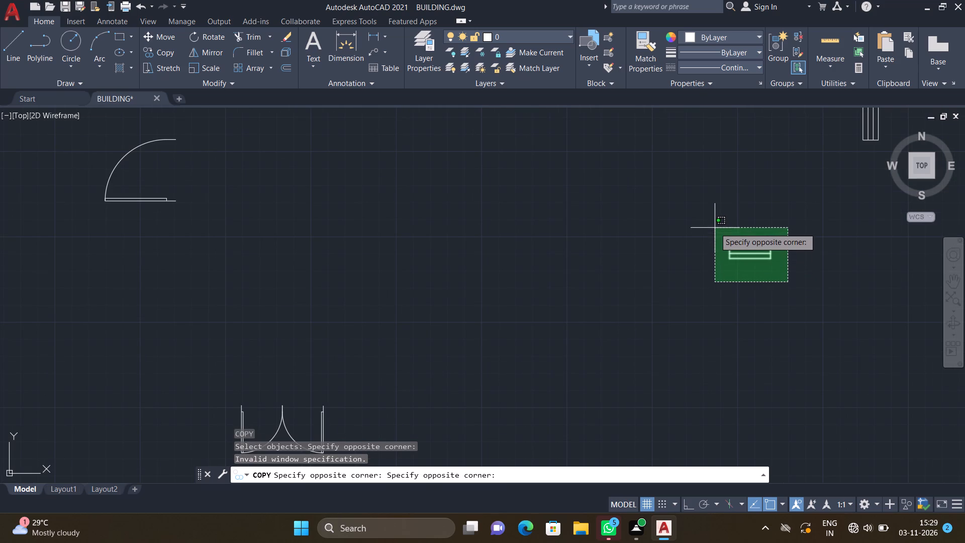
left_click(714, 227)
key("Return")
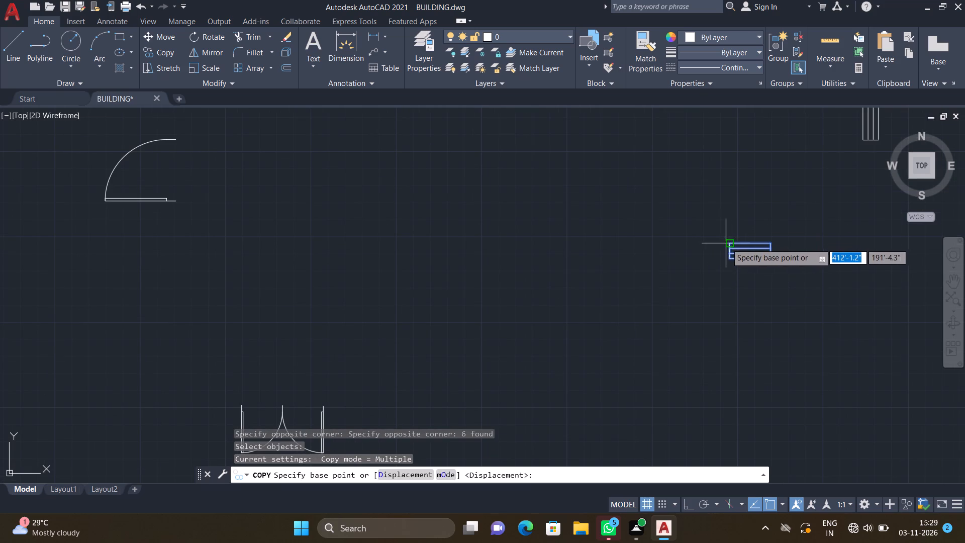
left_click(728, 244)
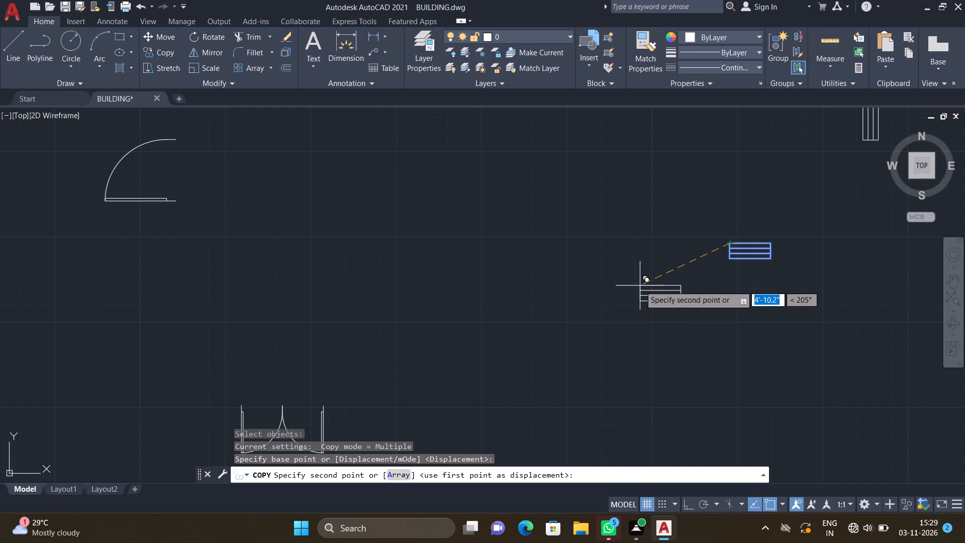
scroll(640, 287, "down", 5)
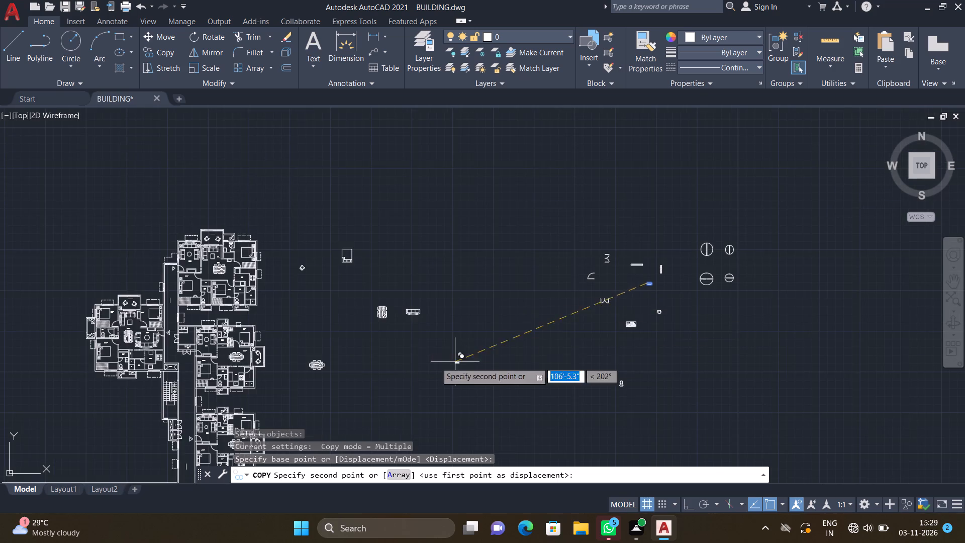
scroll(407, 356, "down", 5)
scroll(373, 406, "up", 4)
scroll(363, 185, "up", 3)
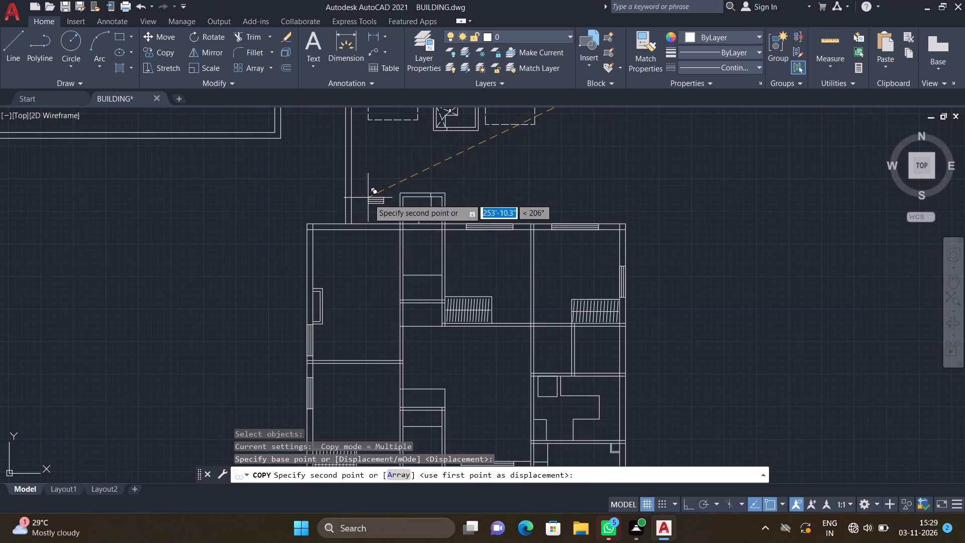
scroll(370, 229, "up", 2)
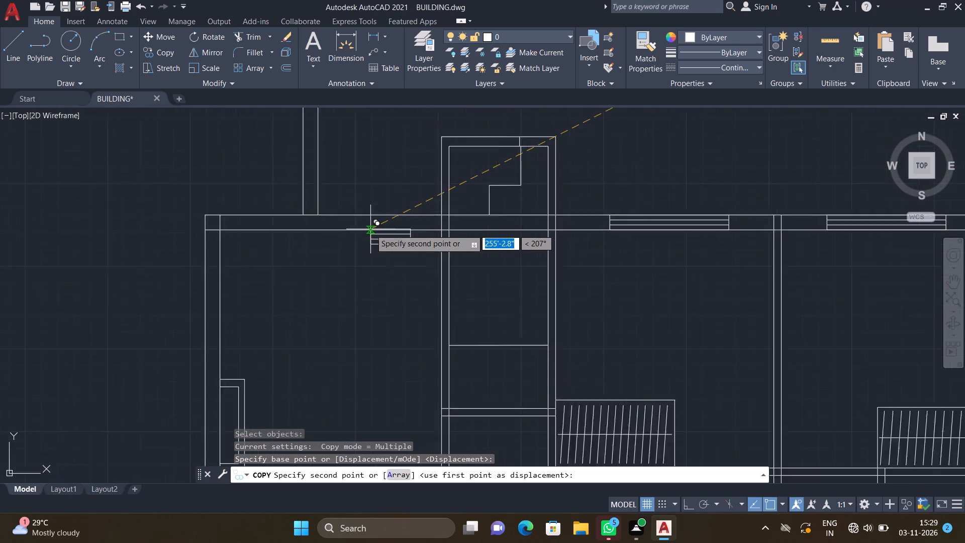
scroll(370, 229, "up", 2)
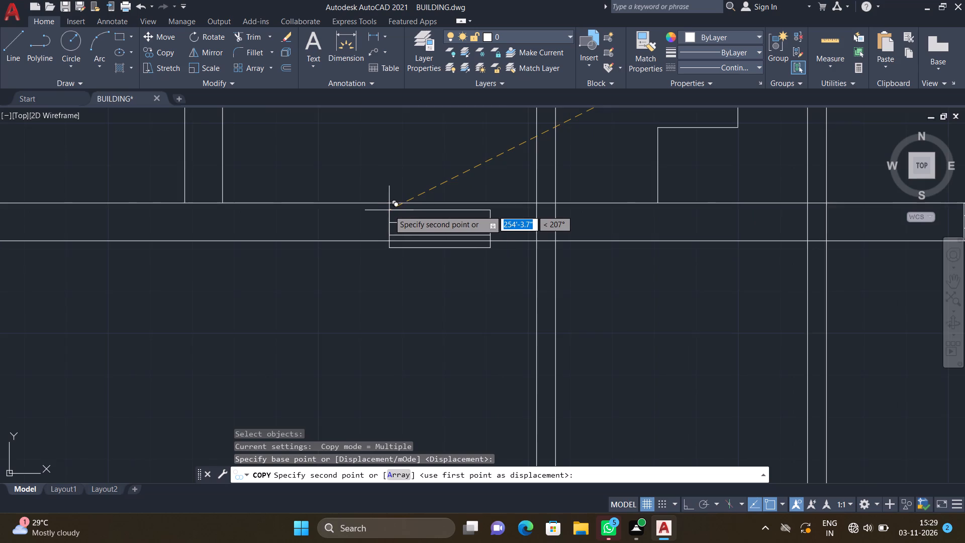
scroll(389, 210, "up", 3)
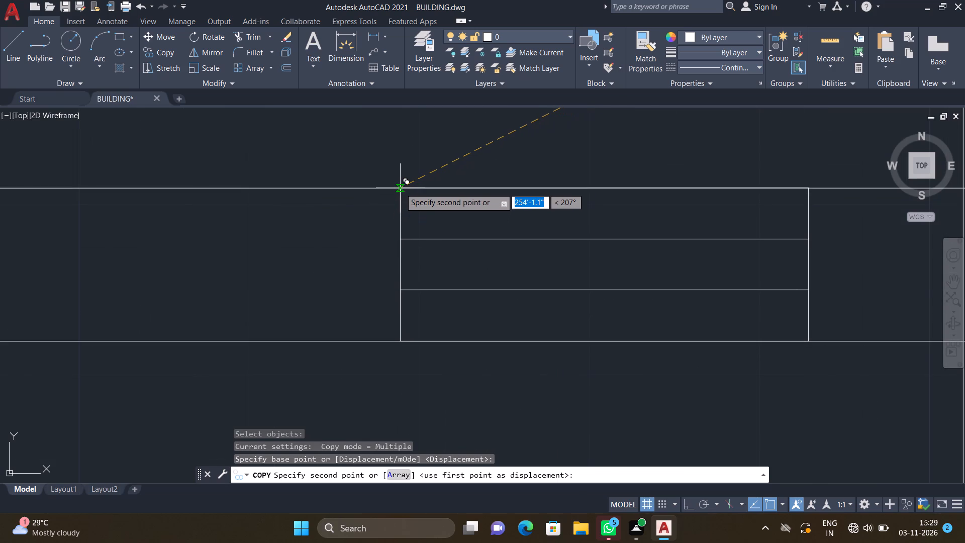
left_click(400, 189)
key("Return")
Copy the short horizontal window symbol into the top wall line of the upper narrow room, starting at its left wall's inner face.
scroll(402, 187, "down", 5)
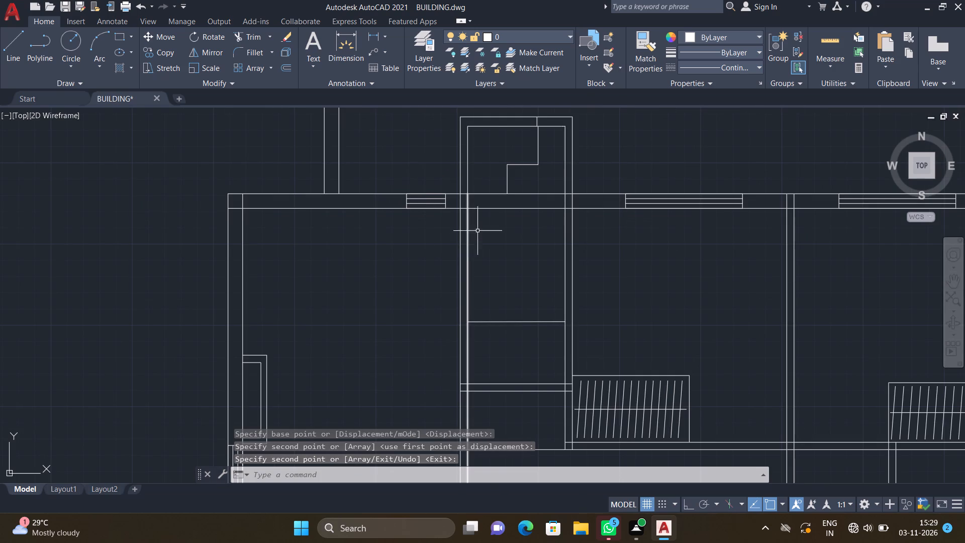
scroll(509, 226, "down", 4)
scroll(562, 227, "down", 4)
middle_click_drag(711, 194, 659, 233)
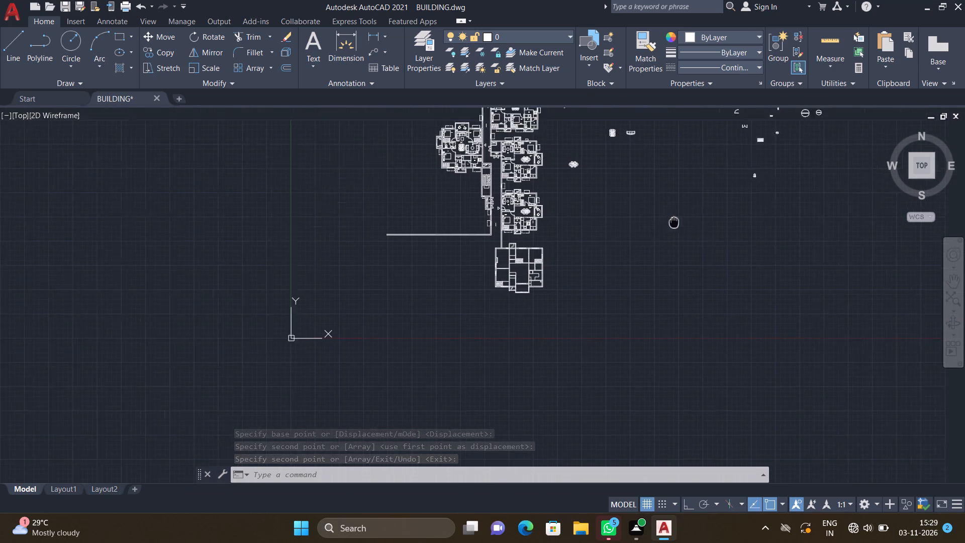
middle_click_drag(659, 233, 633, 257)
scroll(719, 186, "up", 3)
middle_click_drag(675, 160, 652, 183)
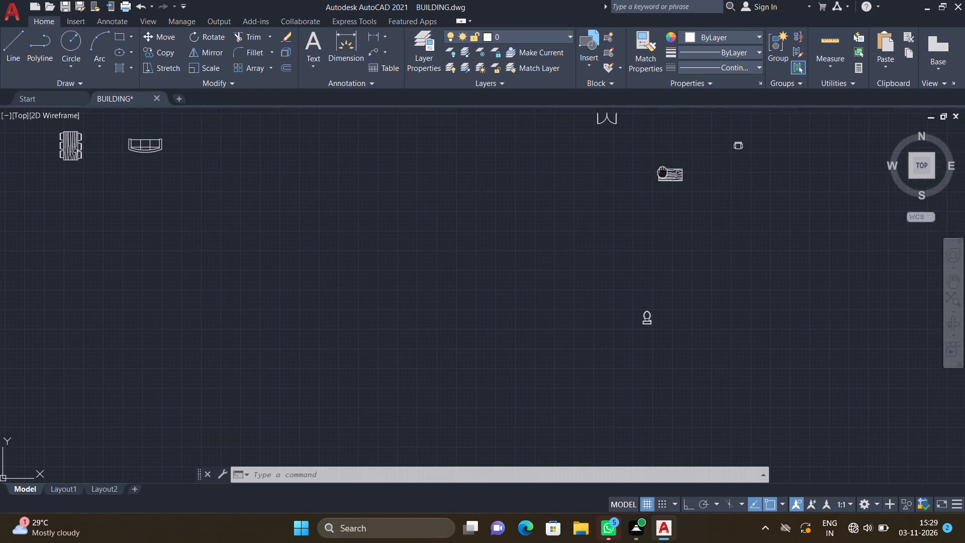
middle_click_drag(652, 183, 633, 249)
scroll(633, 247, "down", 2)
scroll(646, 206, "up", 3)
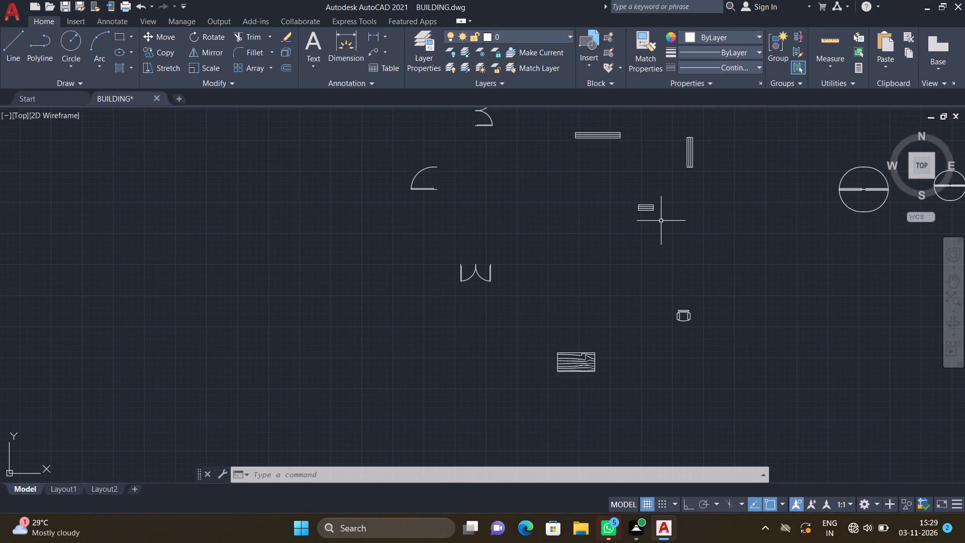
key("c")
key("o")
key("Return")
scroll(657, 216, "up", 2)
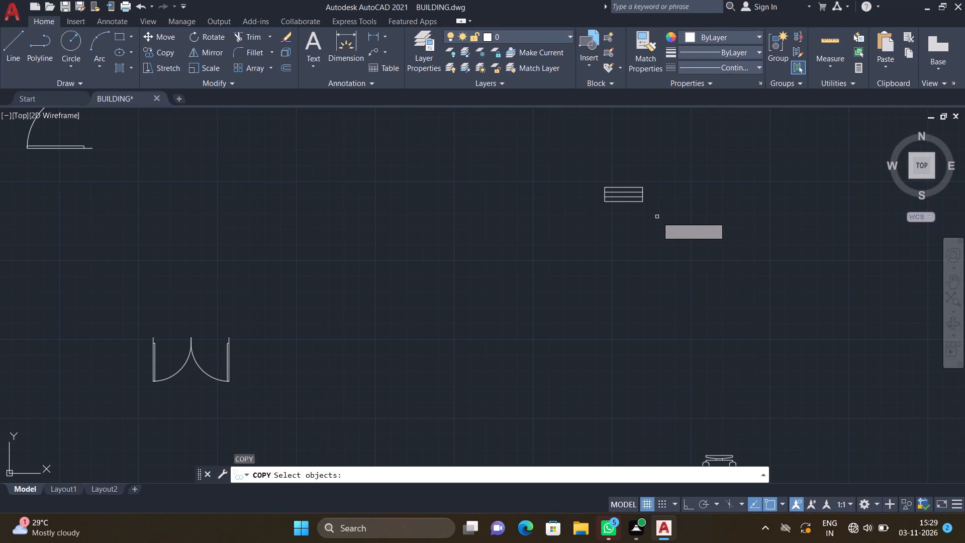
left_click_drag(658, 220, 648, 214)
left_click(583, 142)
key("Return")
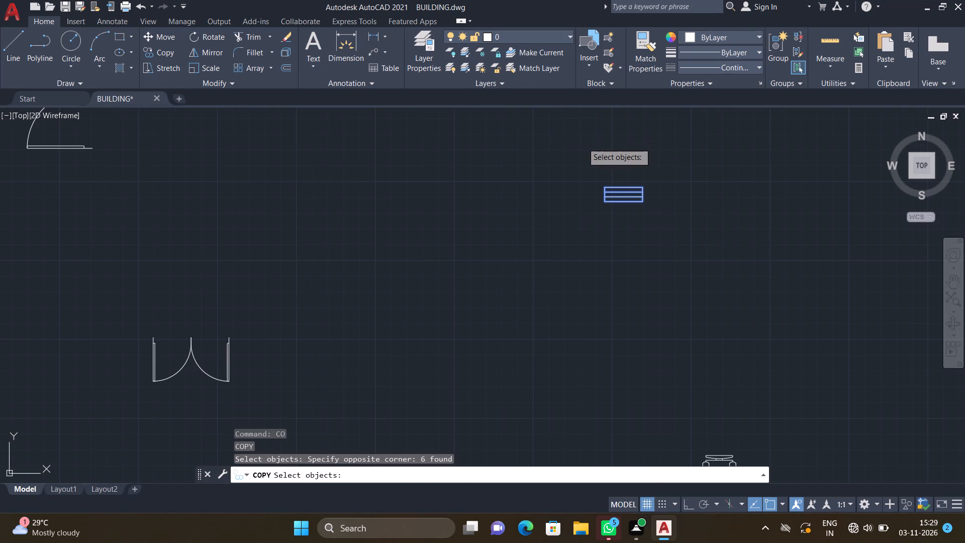
scroll(617, 187, "up", 2)
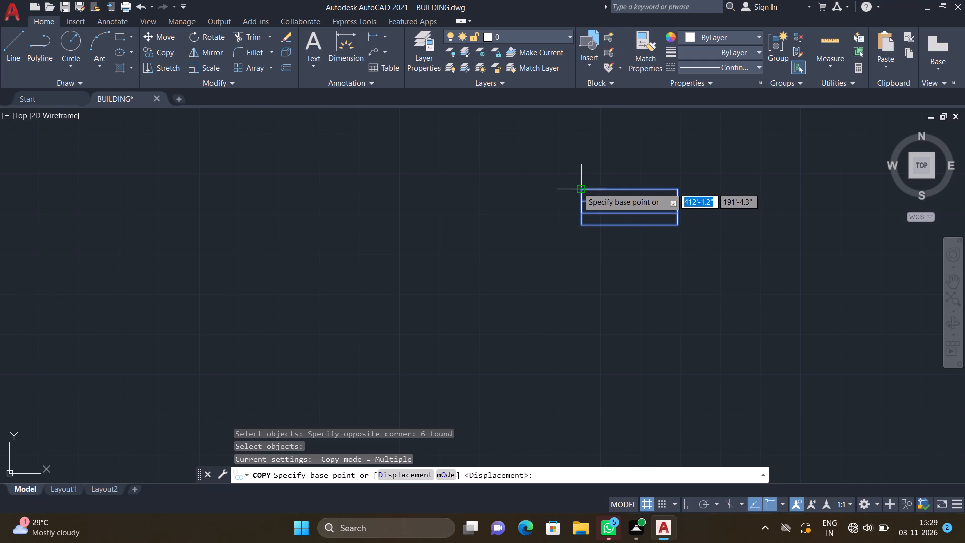
left_click(577, 188)
scroll(528, 256, "down", 12)
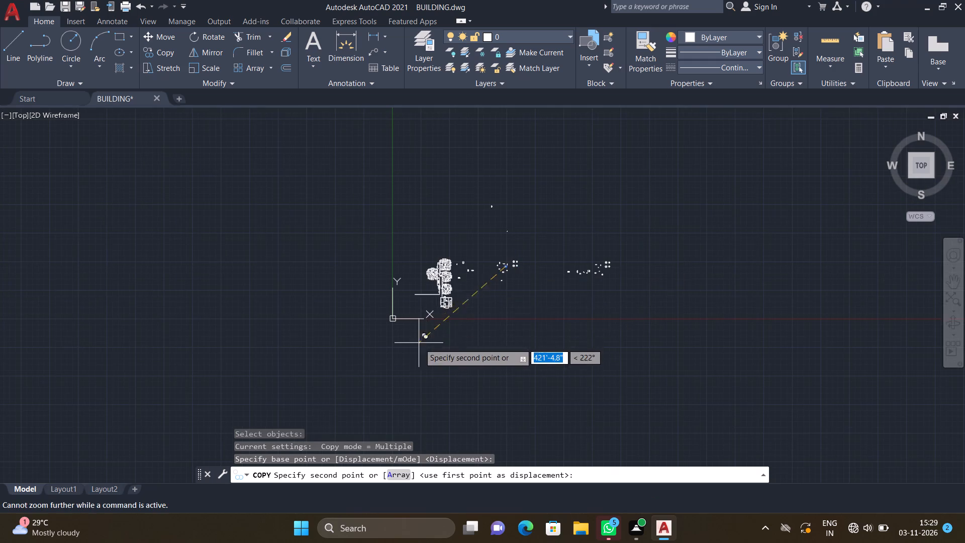
scroll(419, 343, "up", 4)
middle_click_drag(536, 194, 489, 282)
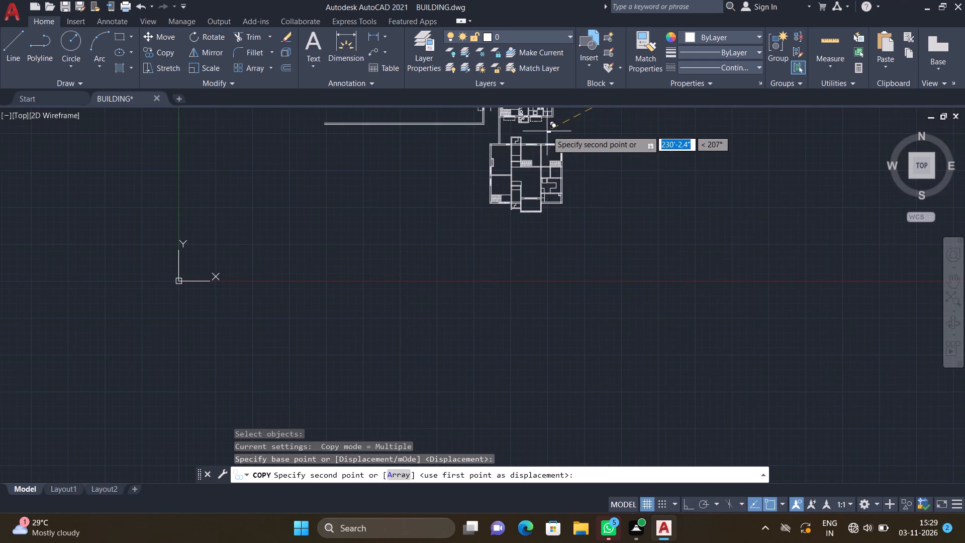
scroll(545, 131, "up", 3)
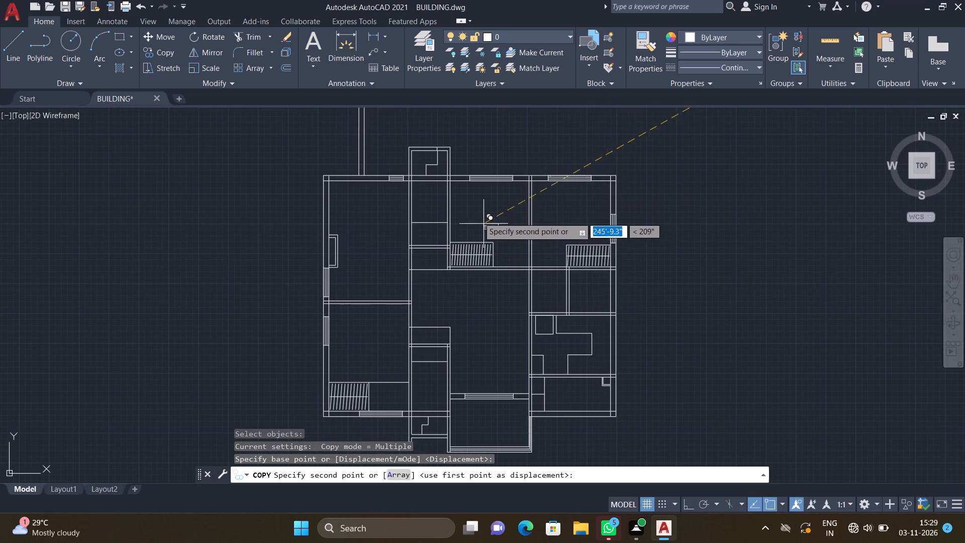
scroll(437, 179, "up", 3)
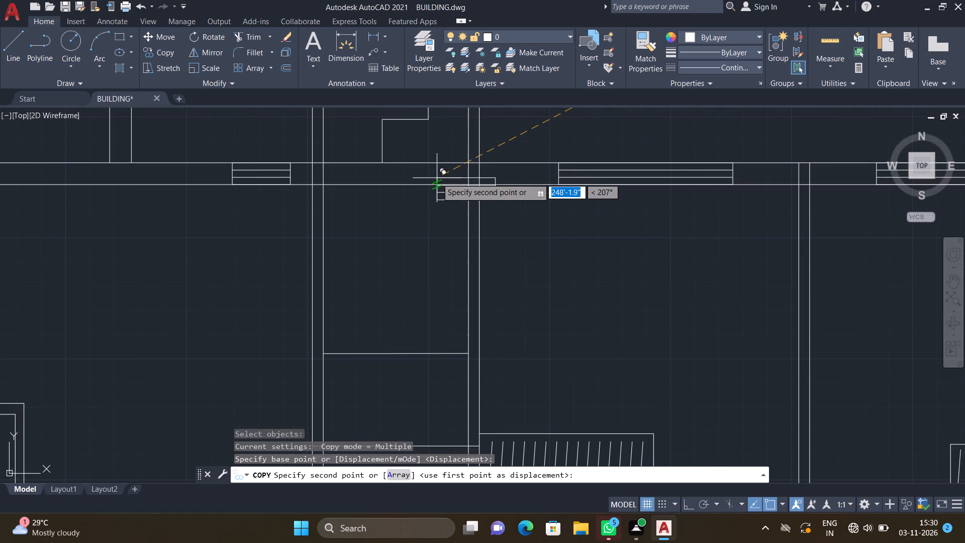
scroll(336, 164, "up", 3)
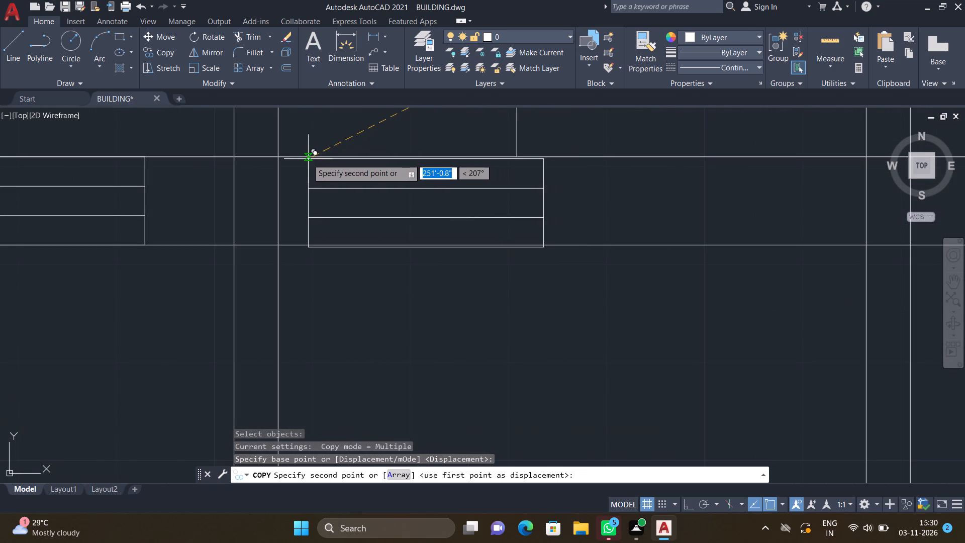
scroll(271, 161, "up", 2)
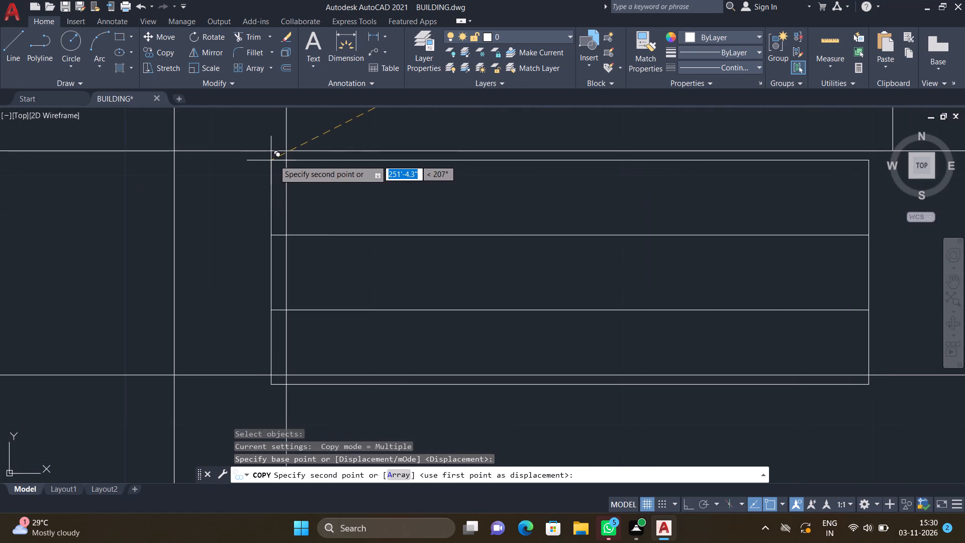
left_click(286, 153)
Place another copy of the short window symbol in the lower narrow room's bottom wall, above the small shaft, and end the copy.
scroll(359, 202, "down", 9)
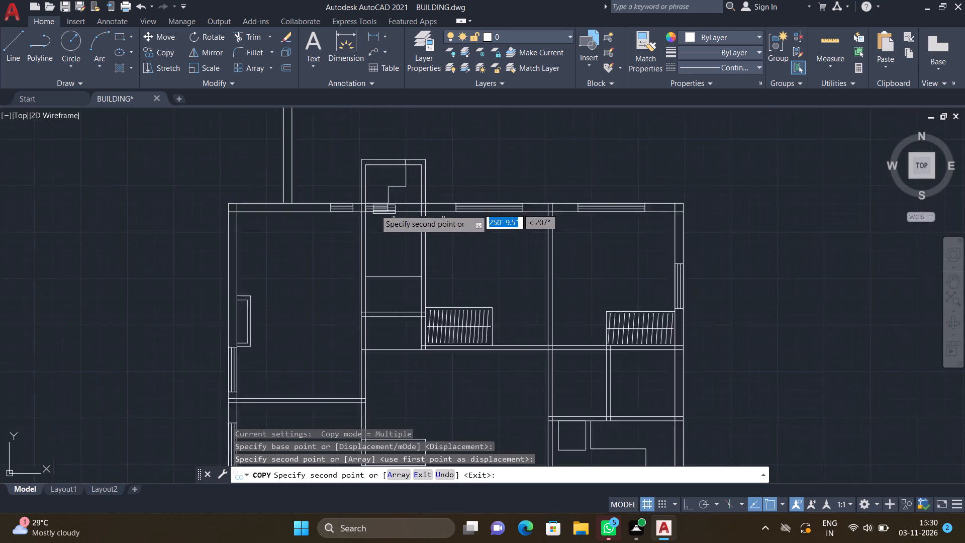
scroll(376, 210, "down", 2)
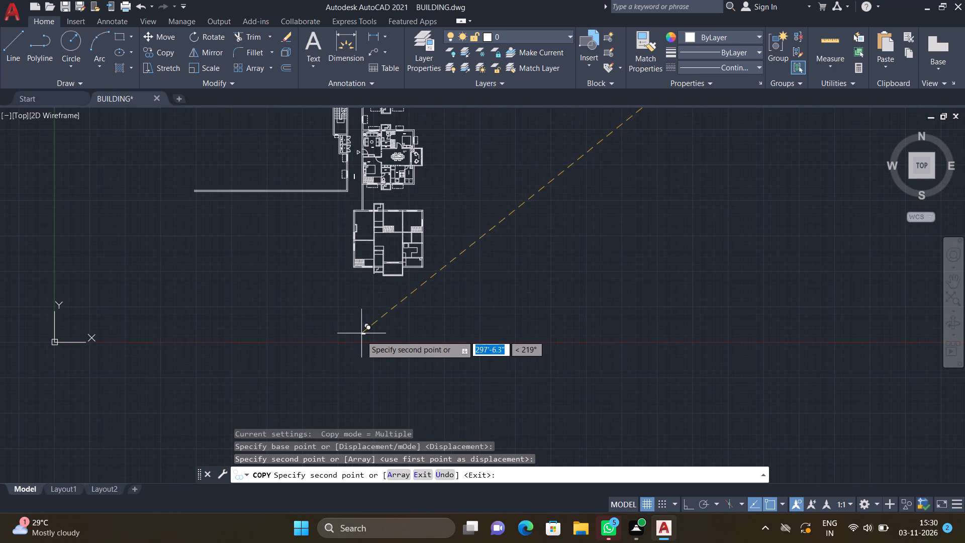
scroll(374, 260, "up", 3)
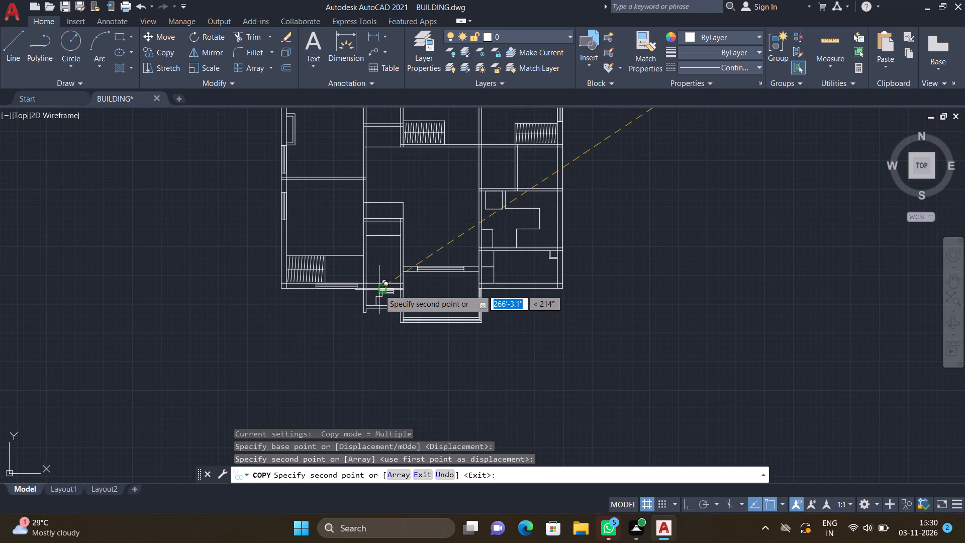
scroll(379, 290, "up", 6)
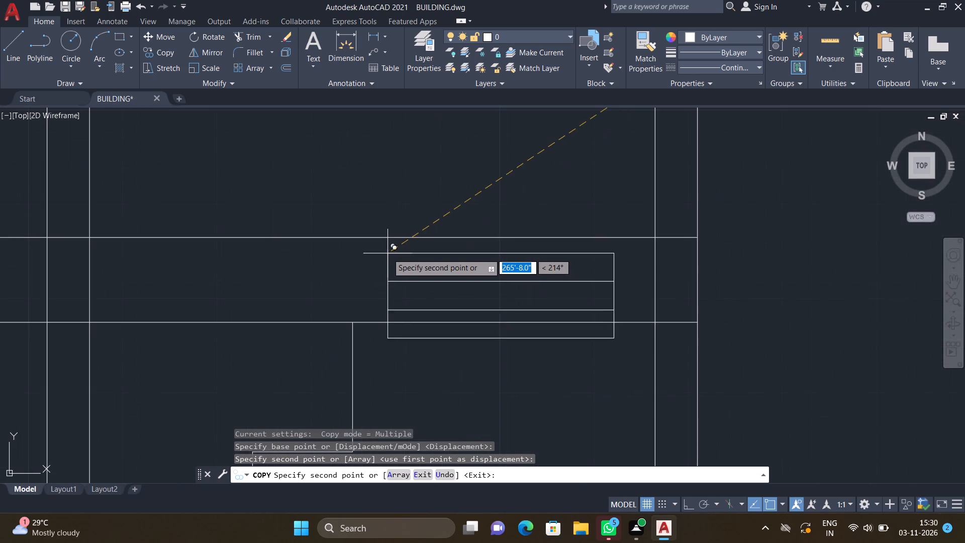
left_click(395, 238)
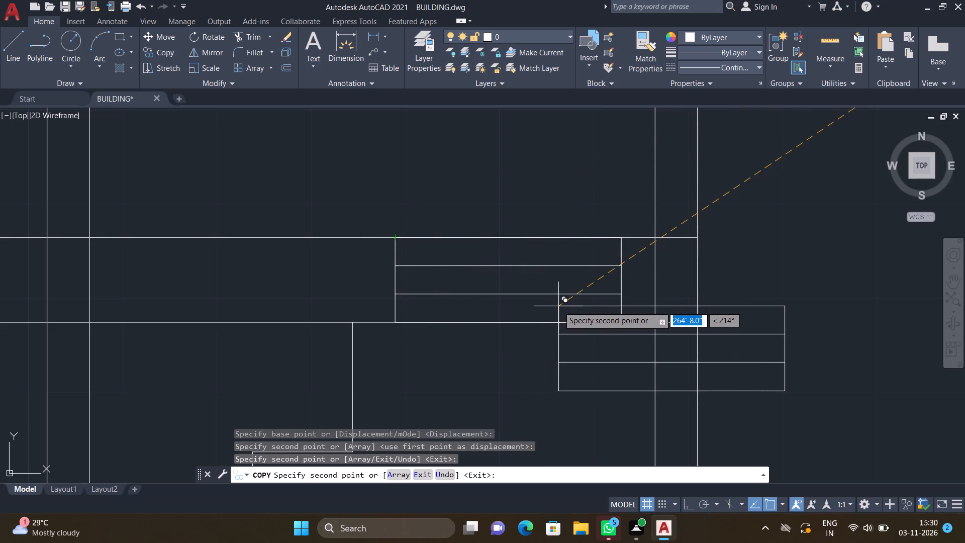
scroll(593, 292, "down", 4)
scroll(637, 271, "down", 1)
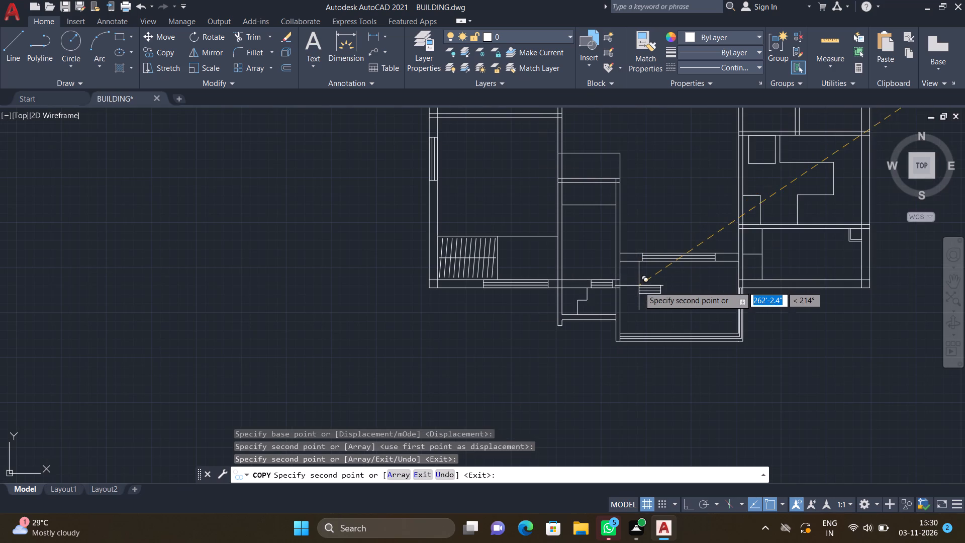
key("Return")
Copy the lower right quarter door of the large loose horizontally split circle into the upper left room's left wall, just below the top corner.
scroll(634, 278, "down", 4)
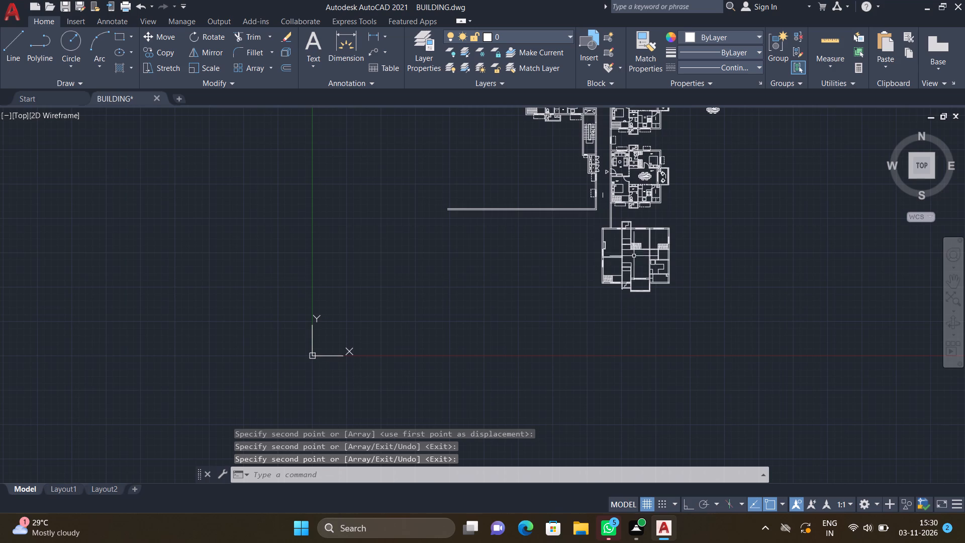
scroll(593, 254, "down", 1)
scroll(616, 251, "up", 3)
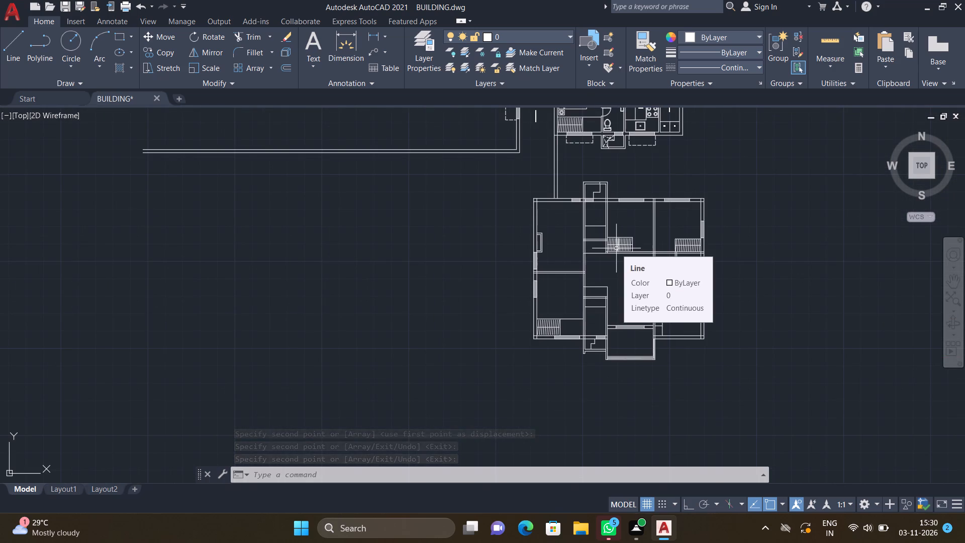
scroll(615, 248, "down", 5)
middle_click_drag(615, 220, 543, 226)
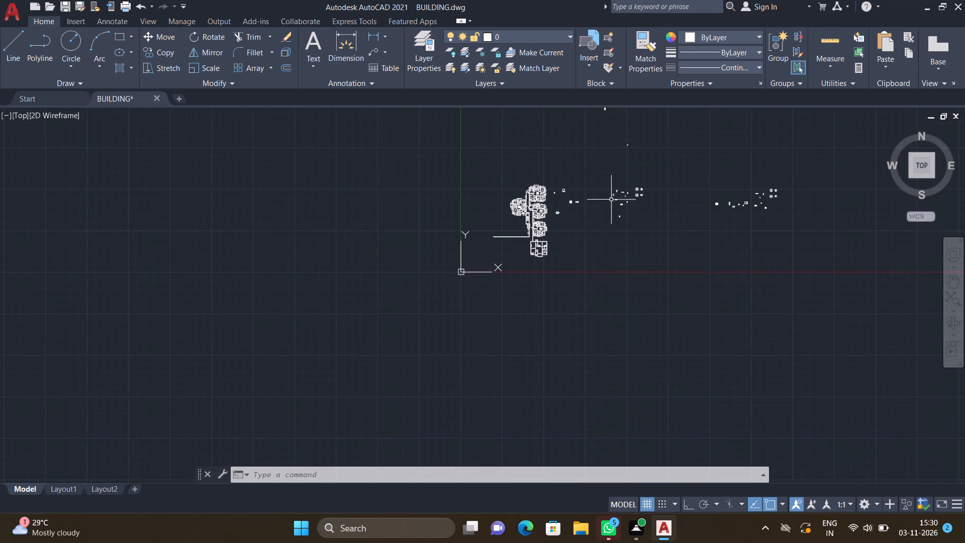
scroll(643, 187, "up", 4)
scroll(612, 219, "up", 2)
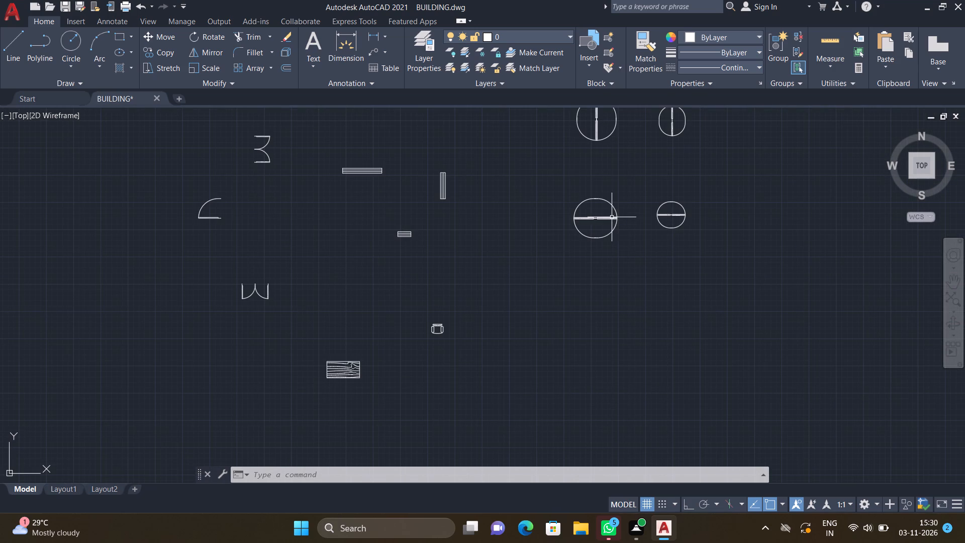
type("CO")
key("Return")
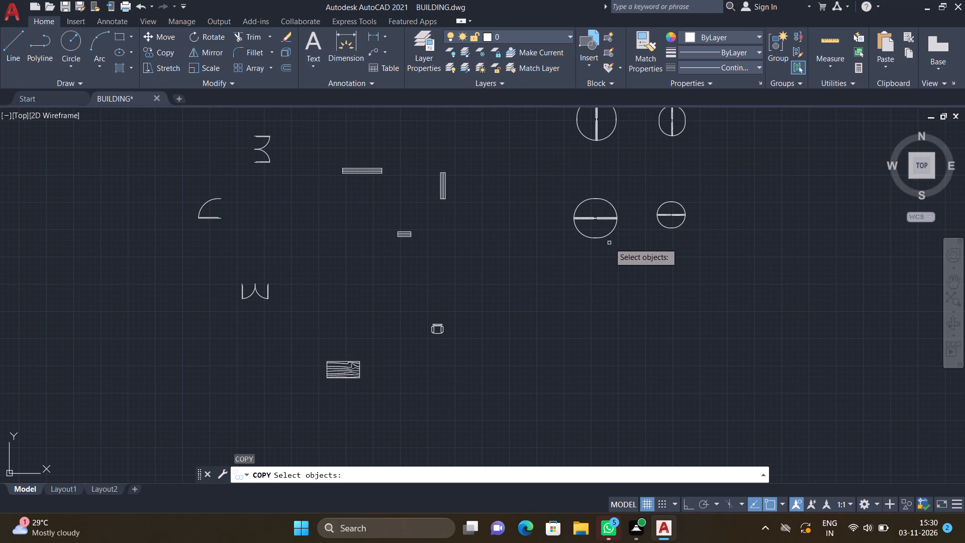
left_click(613, 233)
key("Return")
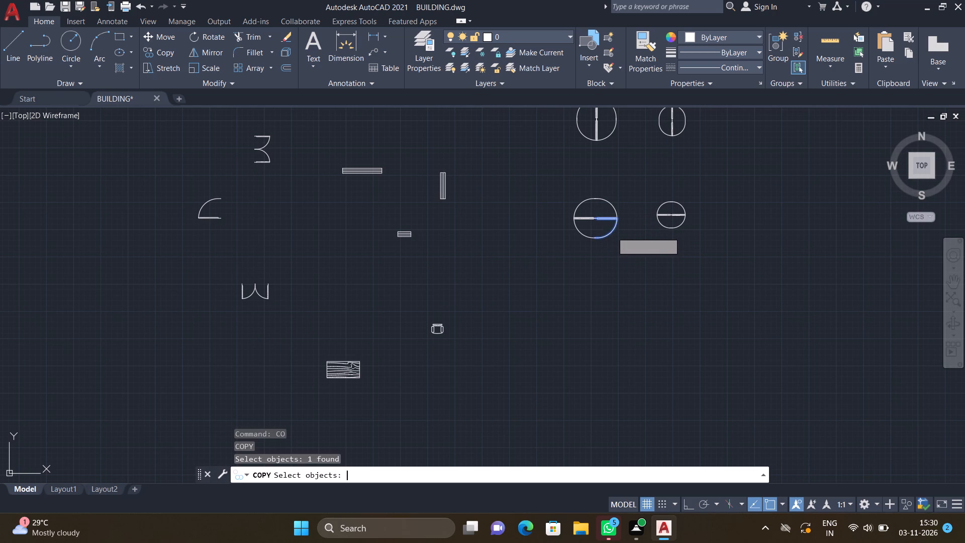
scroll(589, 210, "up", 3)
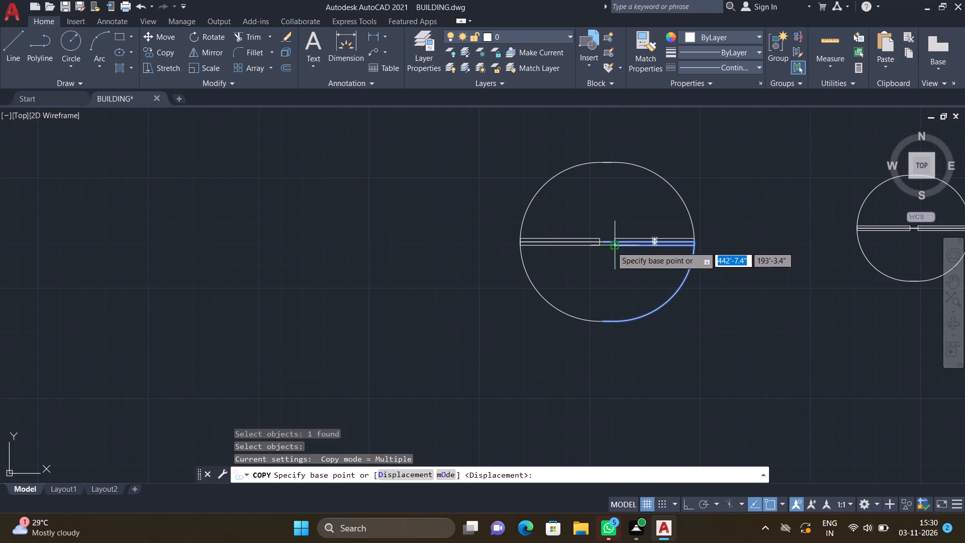
left_click(608, 242)
scroll(555, 279, "down", 5)
scroll(479, 298, "down", 4)
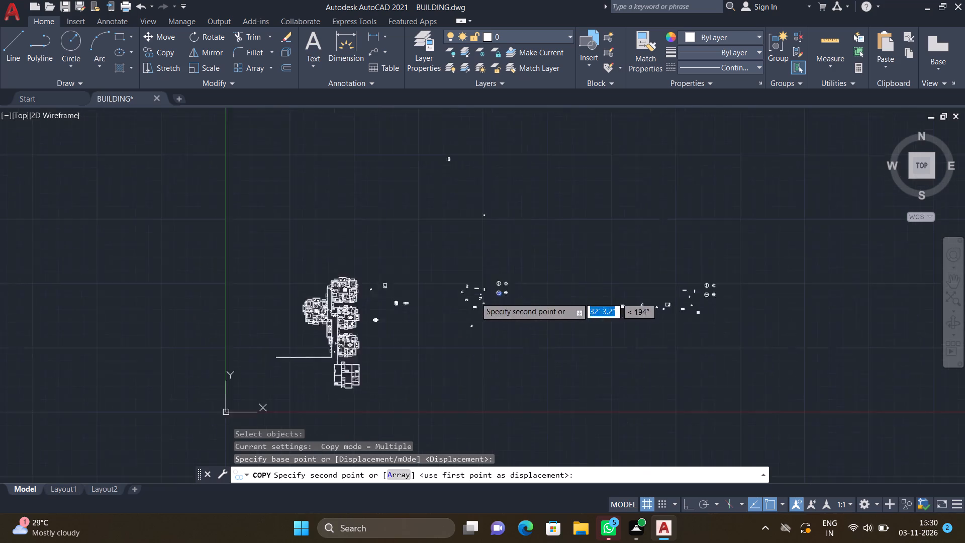
scroll(473, 296, "down", 2)
scroll(395, 332, "up", 4)
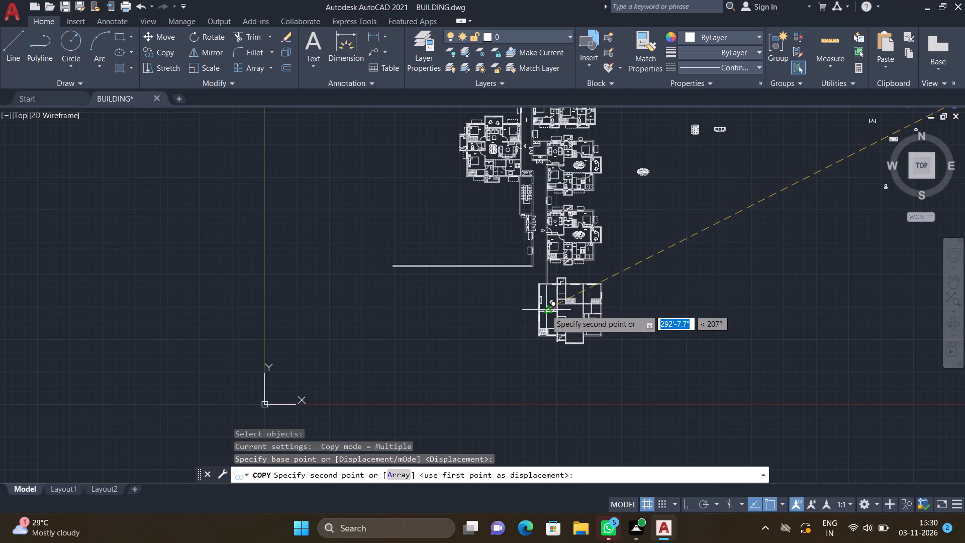
scroll(534, 288, "up", 5)
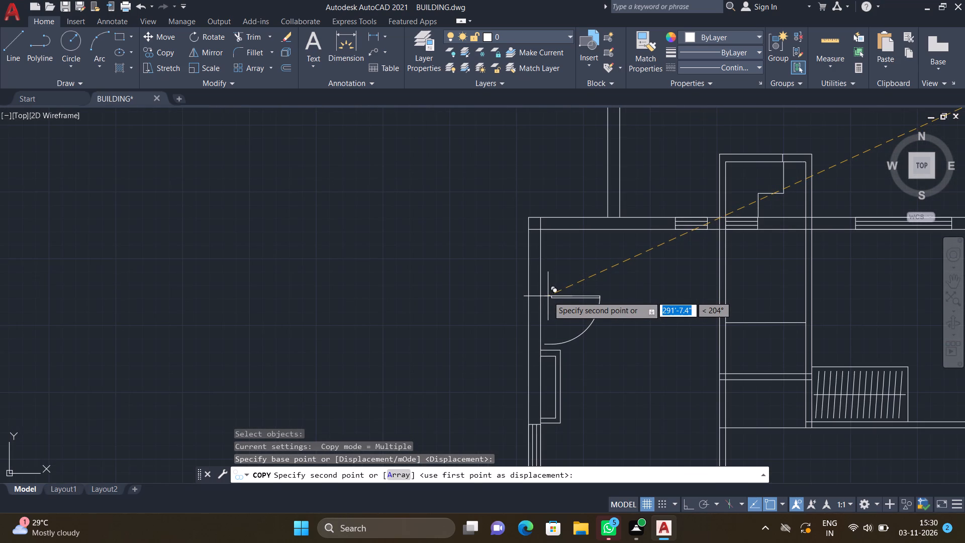
scroll(541, 273, "up", 2)
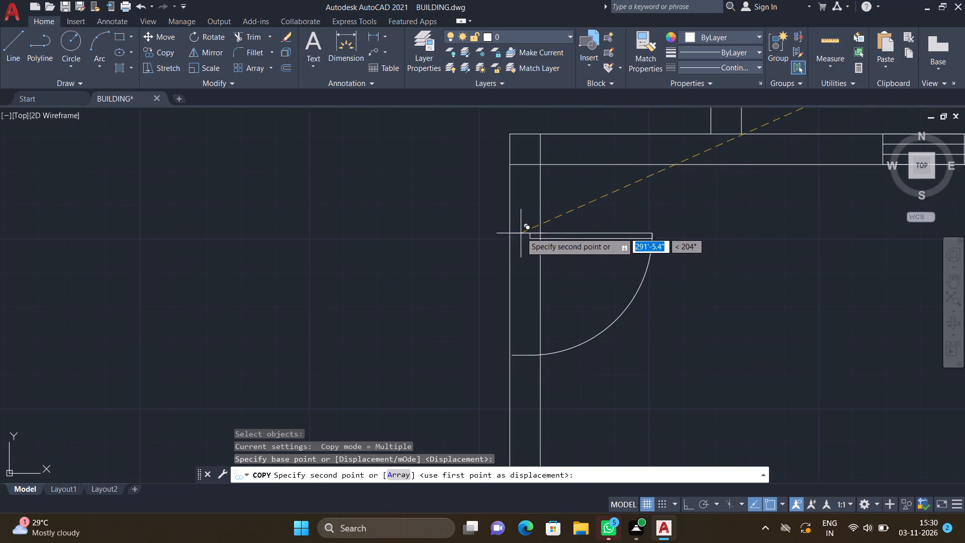
scroll(515, 212, "up", 1)
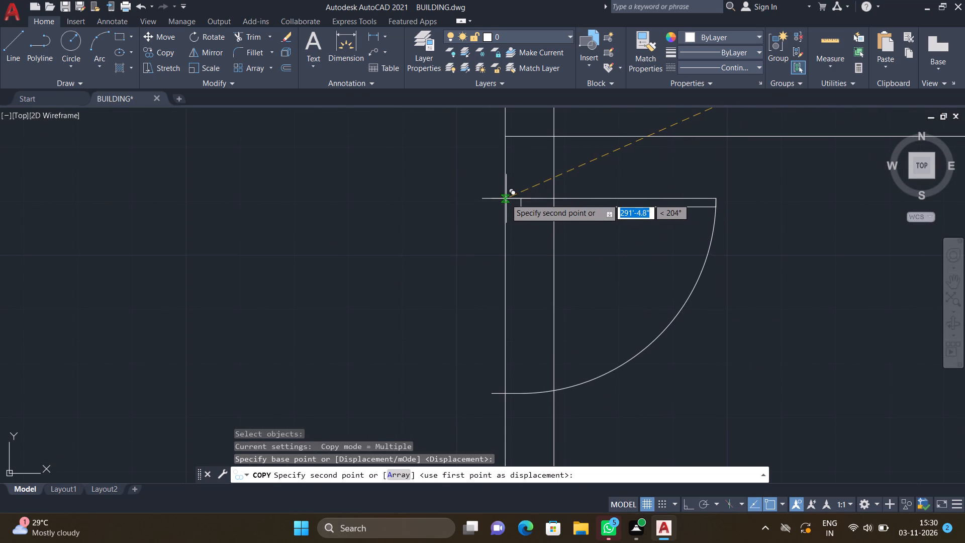
left_click(506, 195)
key("Return")
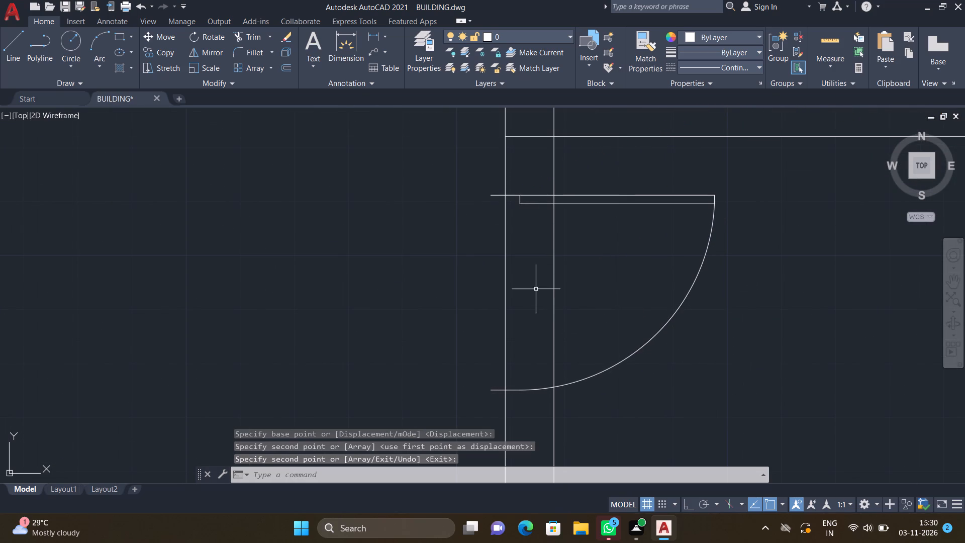
Move the new door horizontally with Ortho on so its lower jamb end meets the left wall's outer face.
key("m")
key("Return")
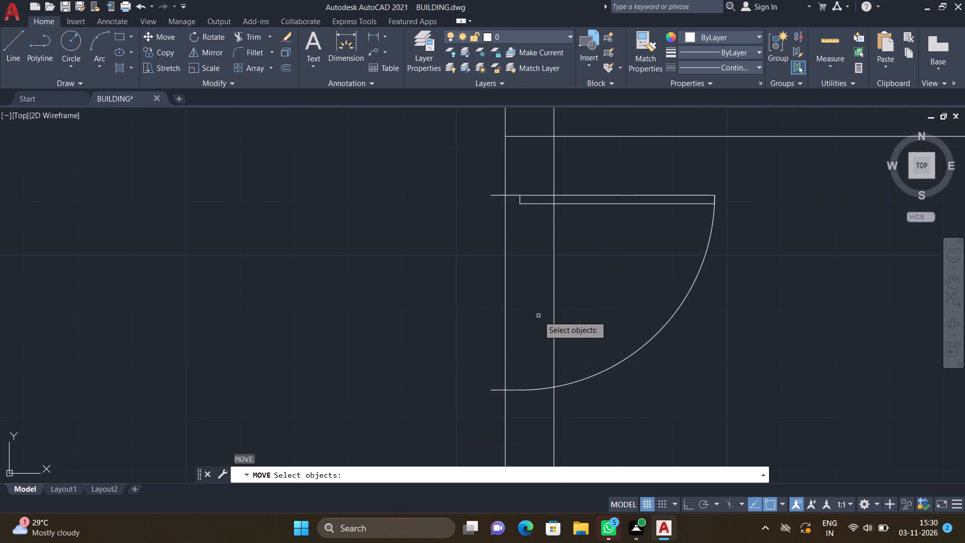
key("F8")
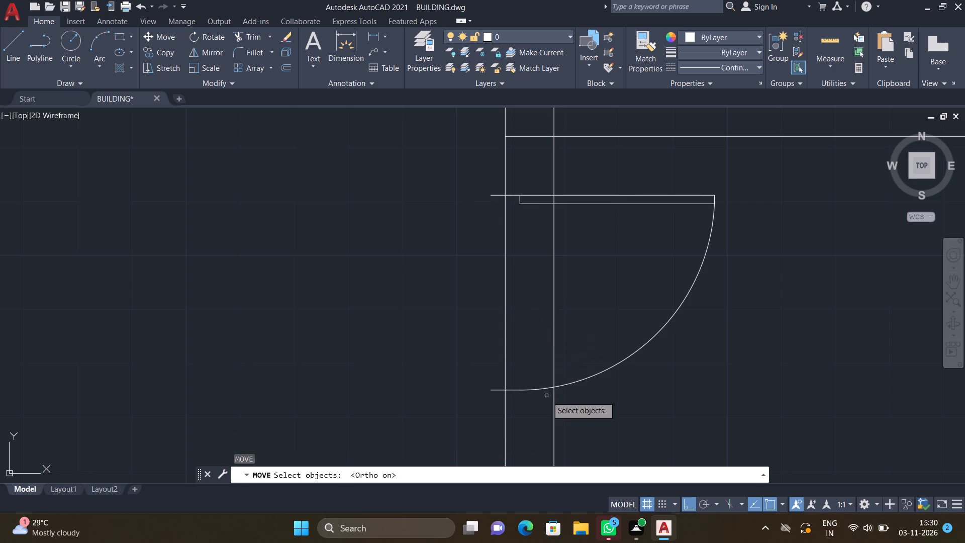
left_click(538, 388)
key("Return")
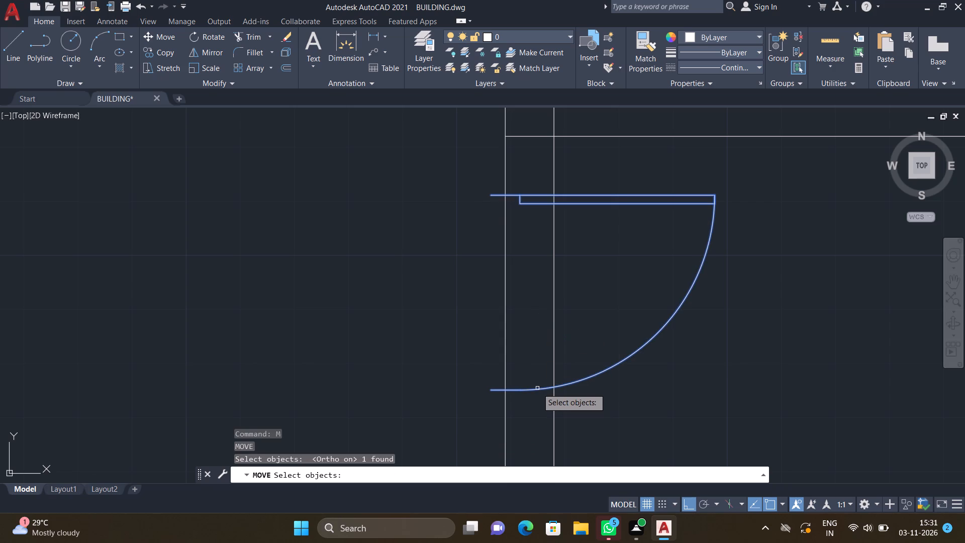
scroll(493, 400, "up", 3)
left_click(479, 365)
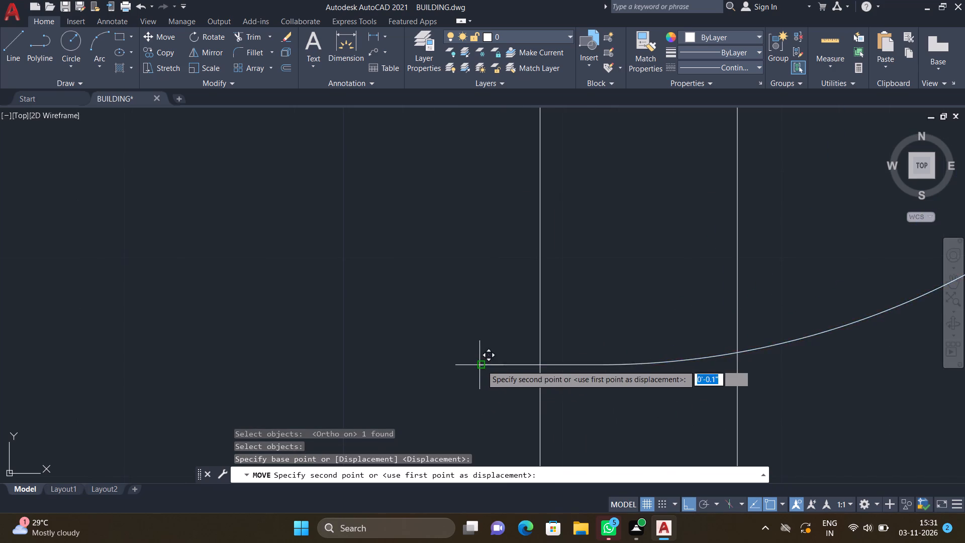
left_click(541, 369)
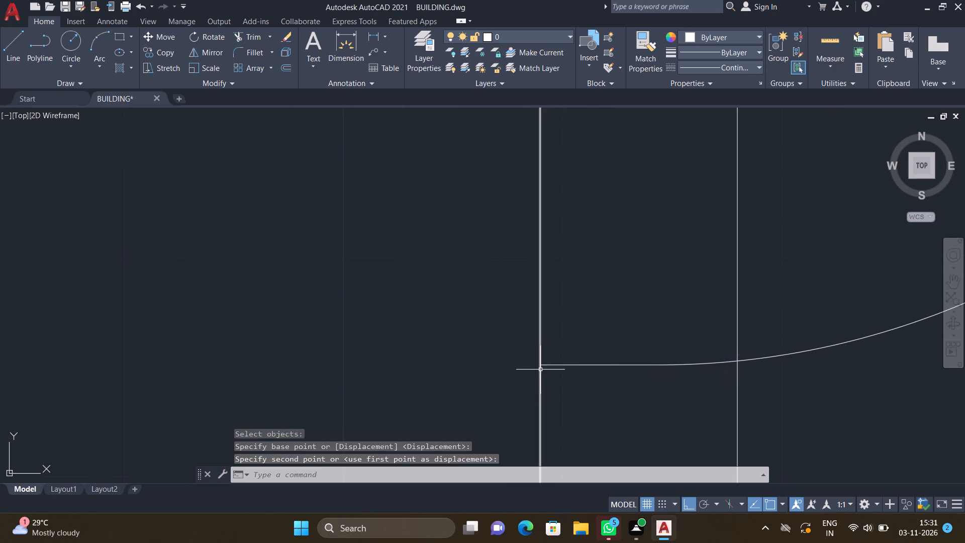
Copy the large circle's lower left quarter door into the lower left room's right wall, just below the partition between the left rooms, with Ortho off.
scroll(533, 378, "down", 11)
scroll(535, 428, "up", 3)
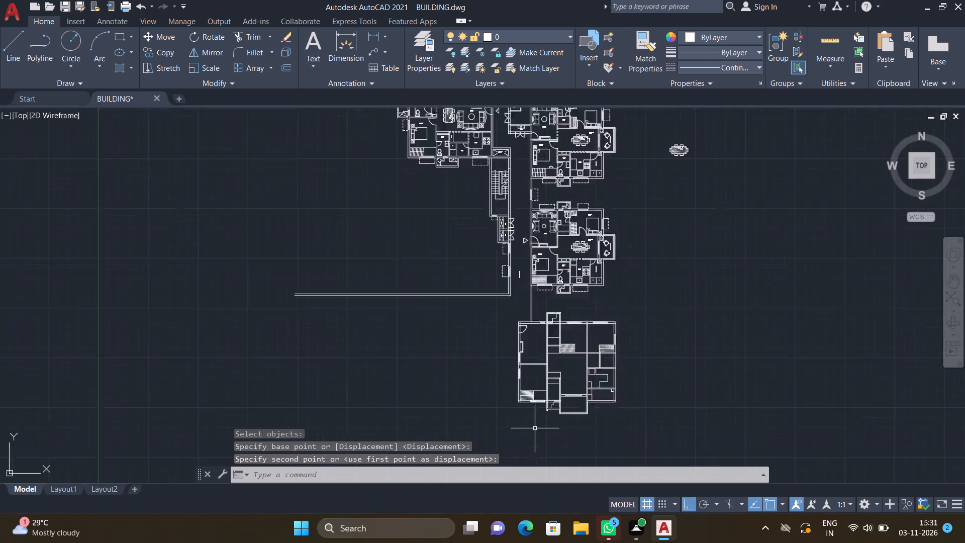
scroll(539, 351, "up", 2)
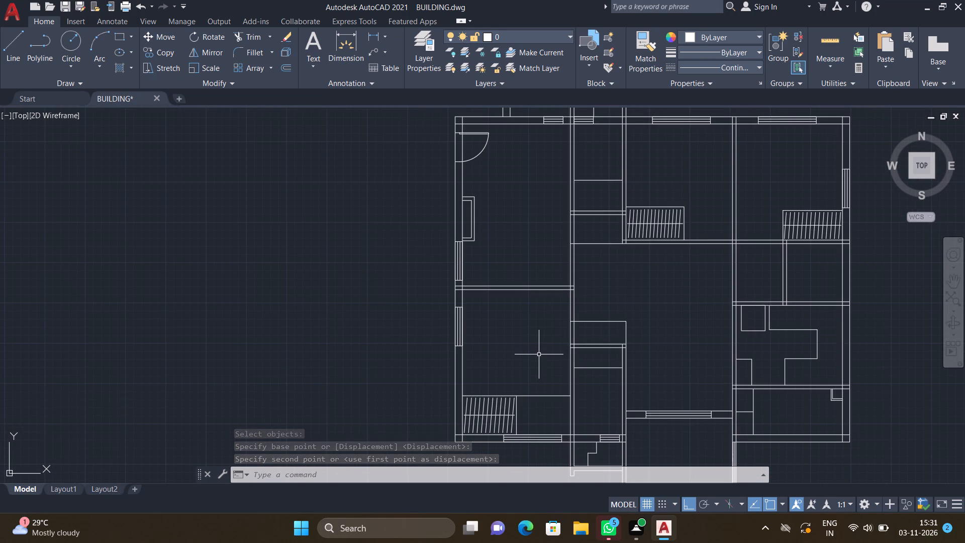
type("CO")
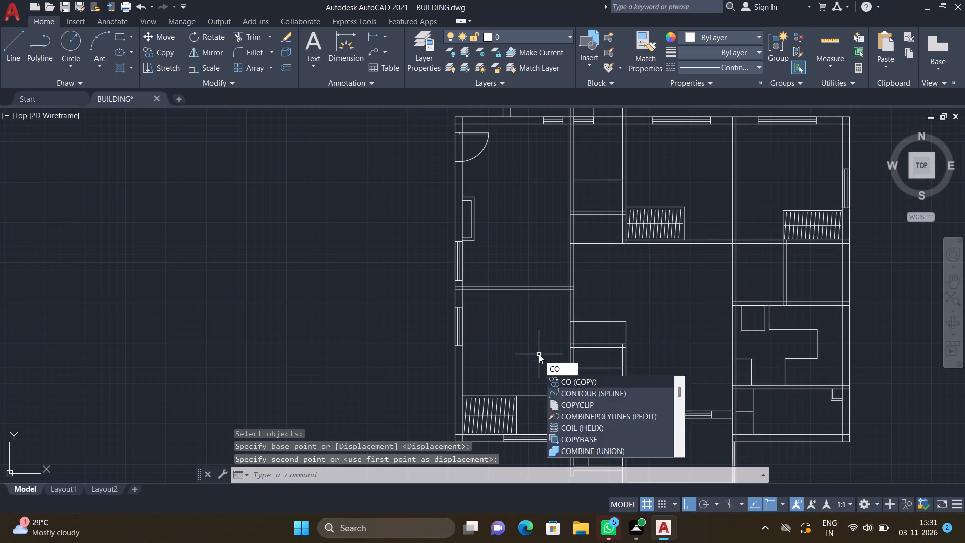
key("Return")
scroll(548, 359, "down", 4)
middle_click_drag(759, 283, 545, 324)
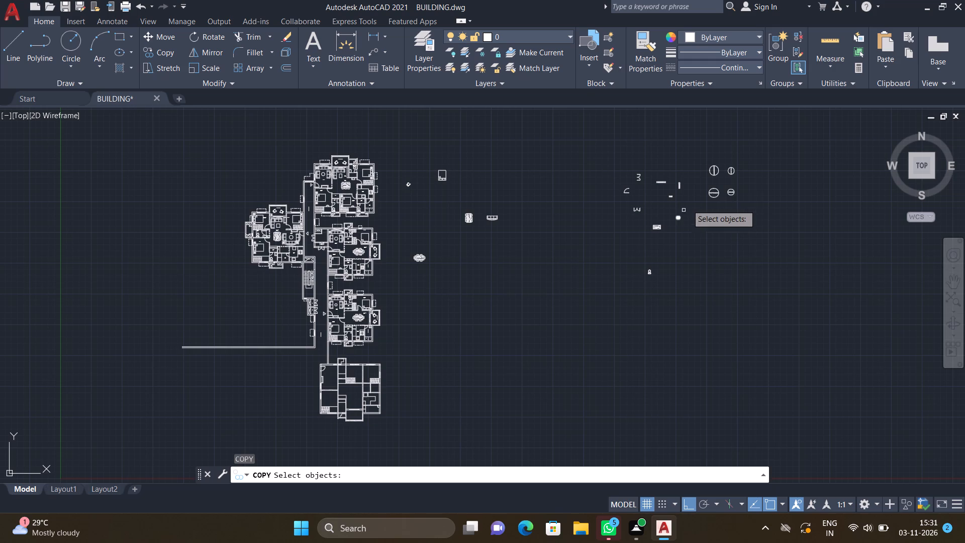
scroll(716, 201, "up", 4)
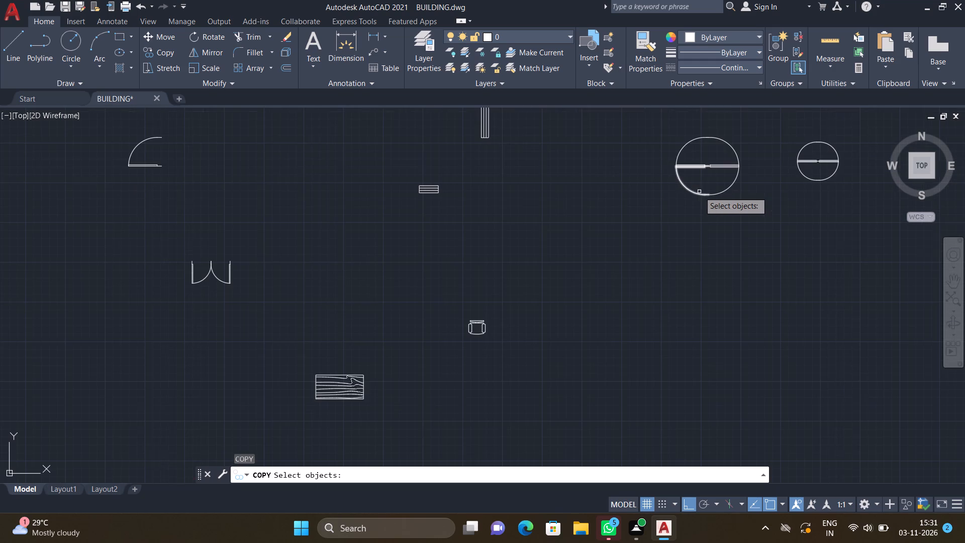
left_click(693, 194)
key("Return")
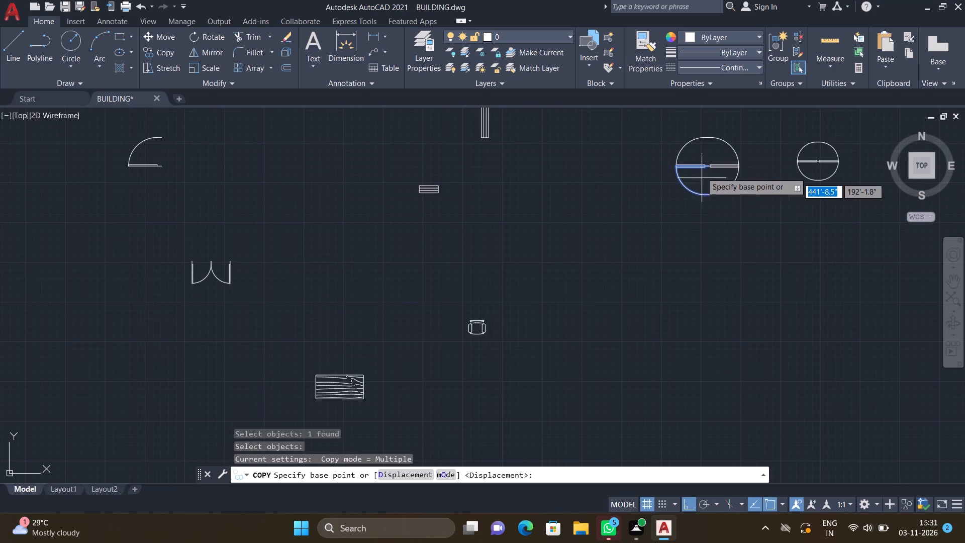
scroll(706, 157, "up", 3)
left_click(701, 191)
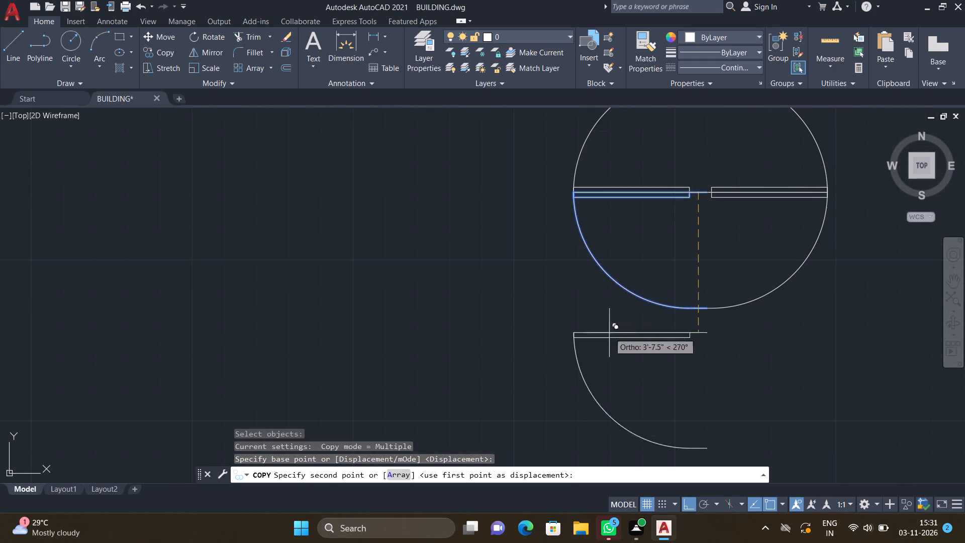
scroll(609, 331, "down", 7)
key("F8")
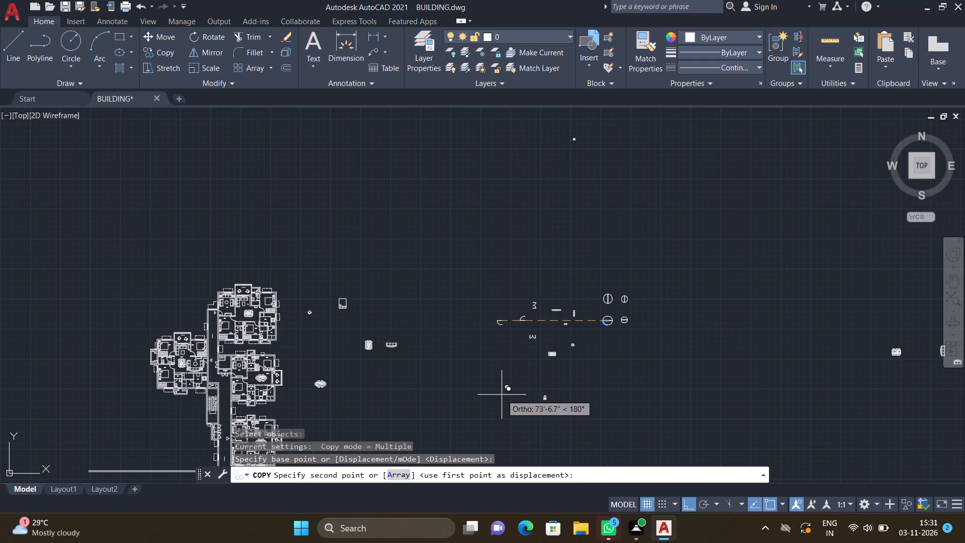
scroll(493, 422, "down", 5)
scroll(407, 447, "up", 4)
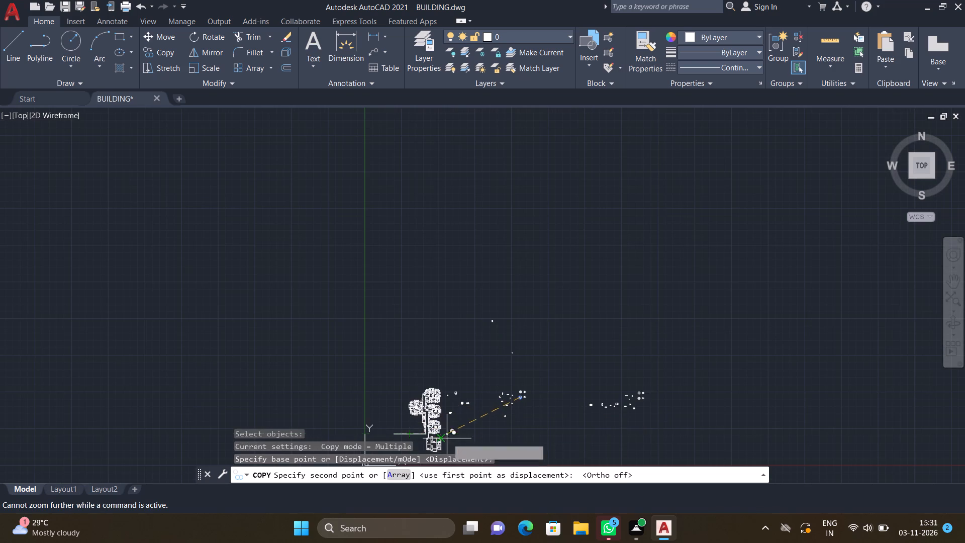
scroll(373, 285, "down", 2)
scroll(398, 420, "up", 3)
middle_click_drag(483, 411, 419, 292)
scroll(432, 420, "up", 3)
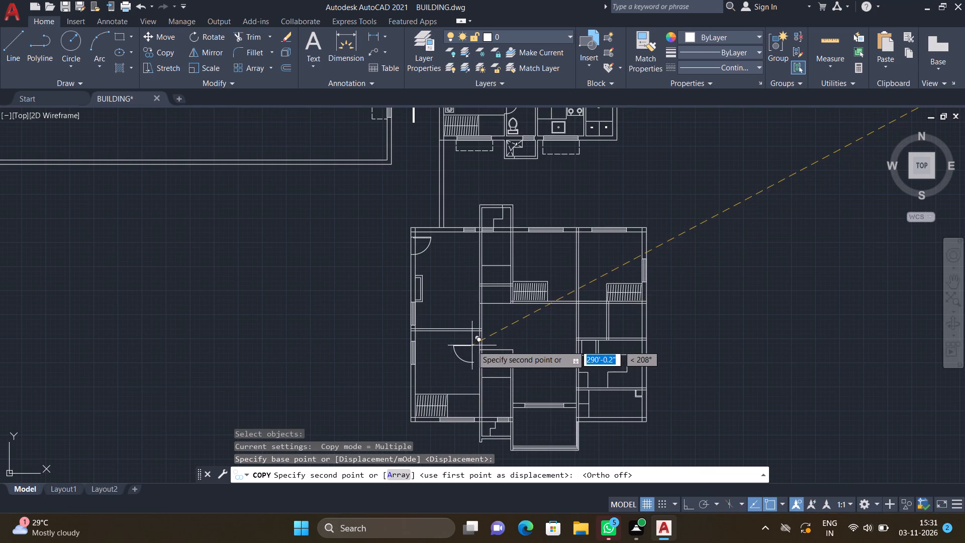
scroll(485, 342, "up", 3)
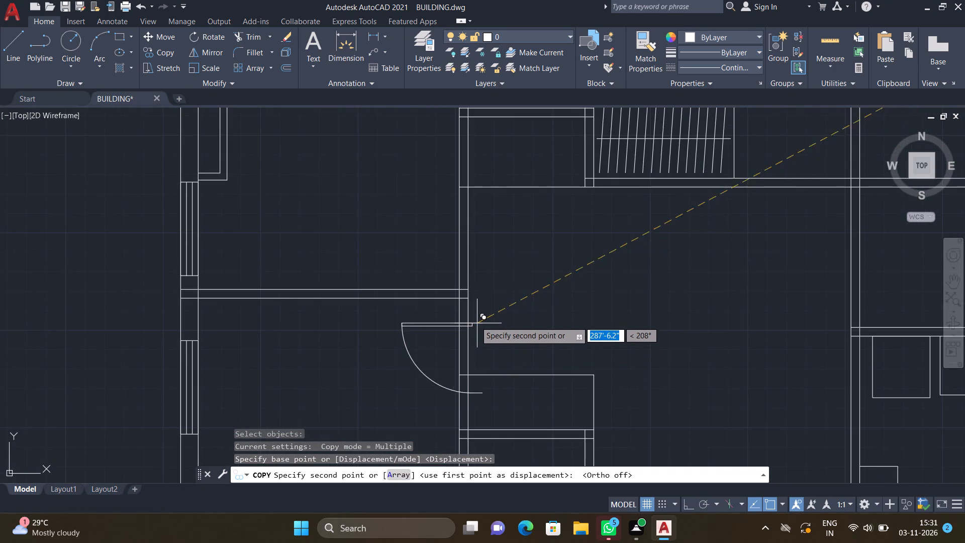
scroll(469, 310, "up", 1)
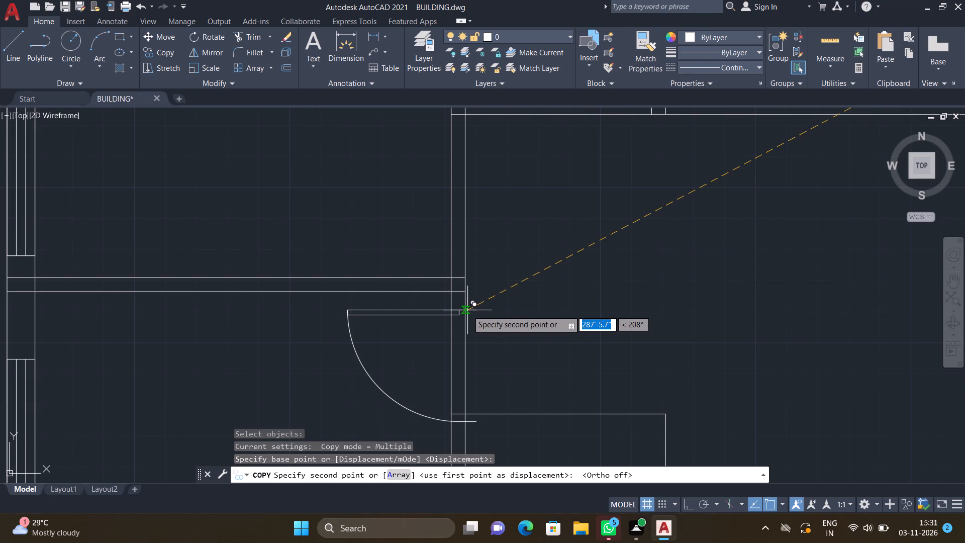
scroll(463, 300, "up", 3)
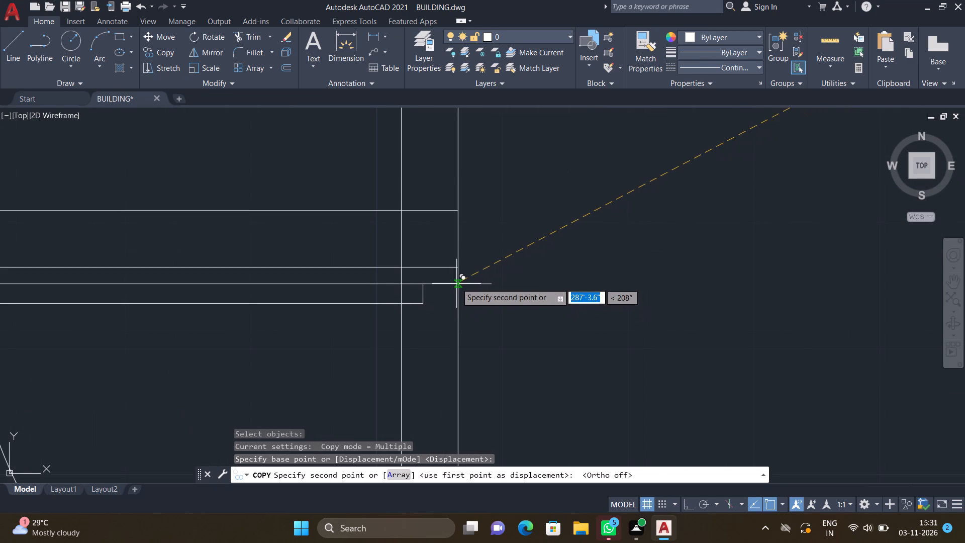
left_click(456, 278)
key("Return")
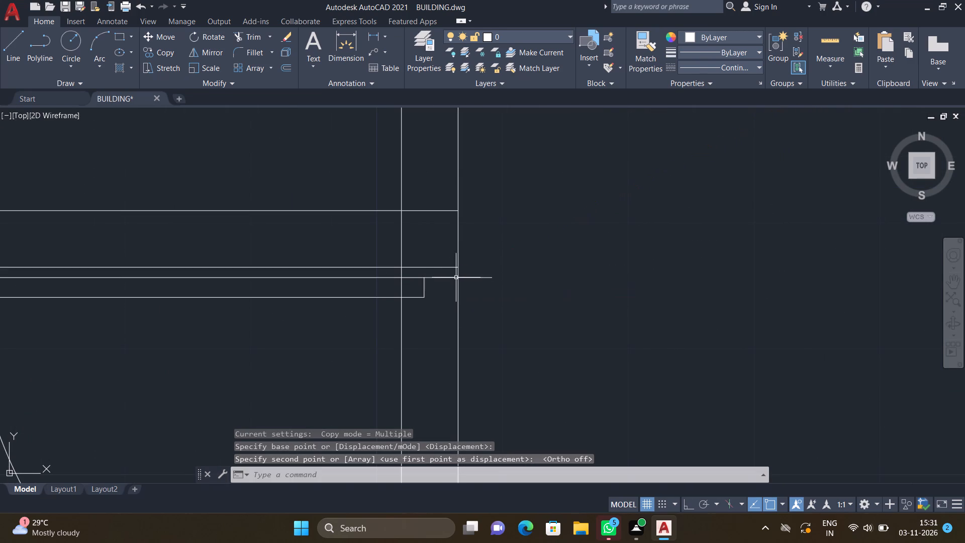
Move the new door horizontally with Ortho on so its lower jamb end meets the outer face of the lower left room's right wall.
scroll(466, 326, "down", 5)
scroll(467, 374, "up", 3)
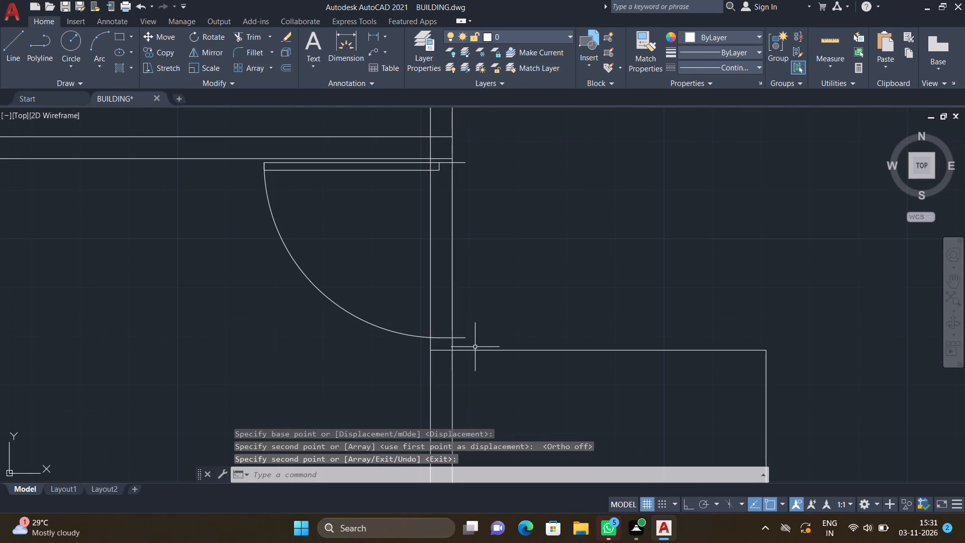
key("m")
key("Return")
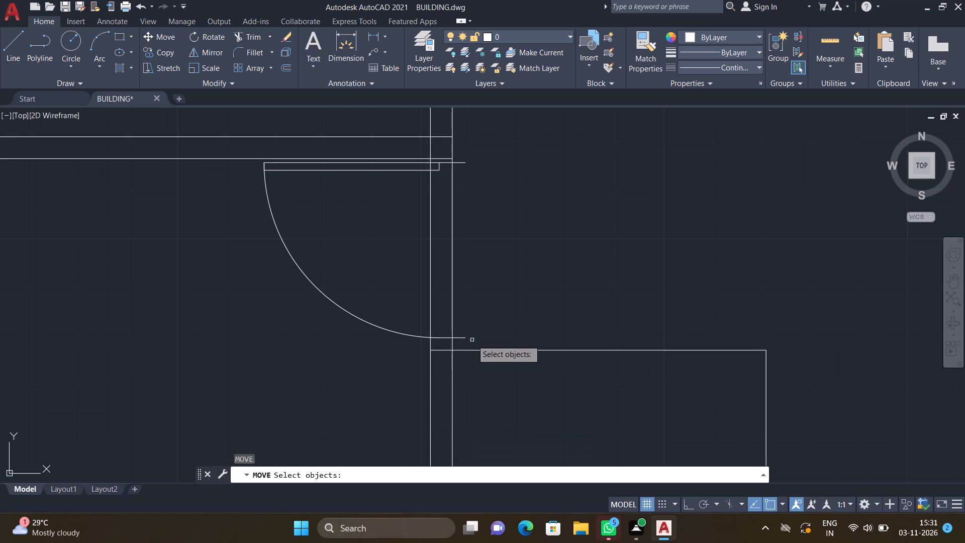
key("F8")
scroll(468, 341, "up", 2)
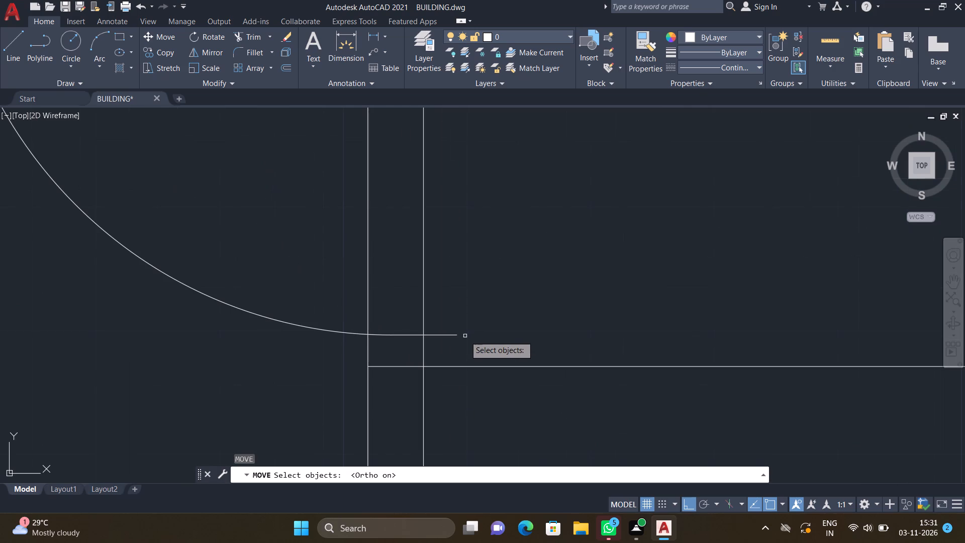
left_click(450, 336)
key("Return")
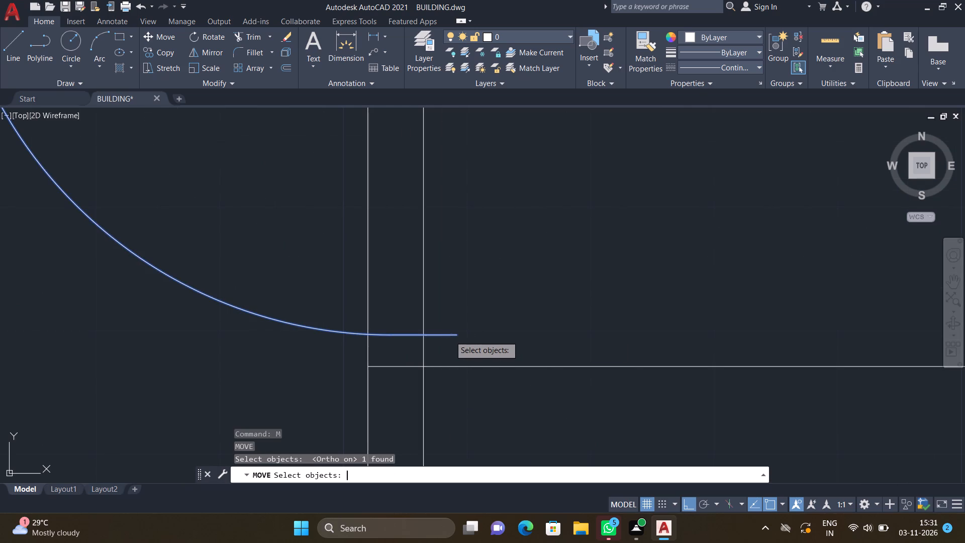
scroll(459, 343, "up", 2)
left_click(446, 324)
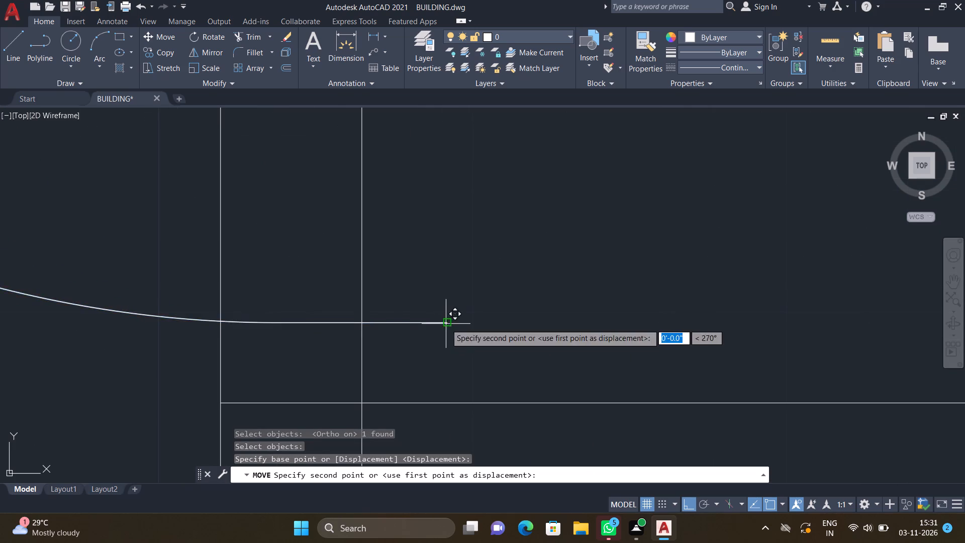
left_click(362, 325)
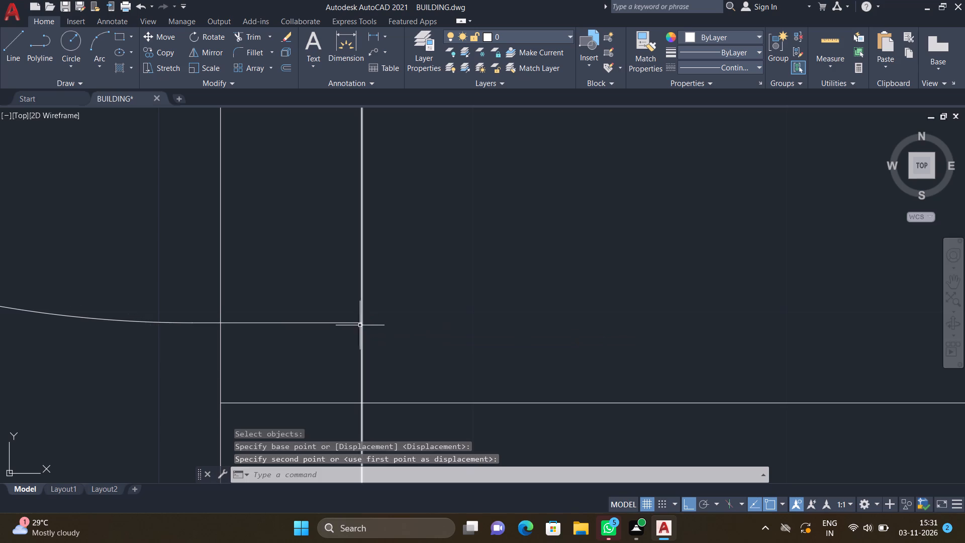
Copy the small horizontally split circle's lower right quarter door into the lower narrow room's left wall, just below its top edge, with Ortho off.
scroll(353, 313, "down", 5)
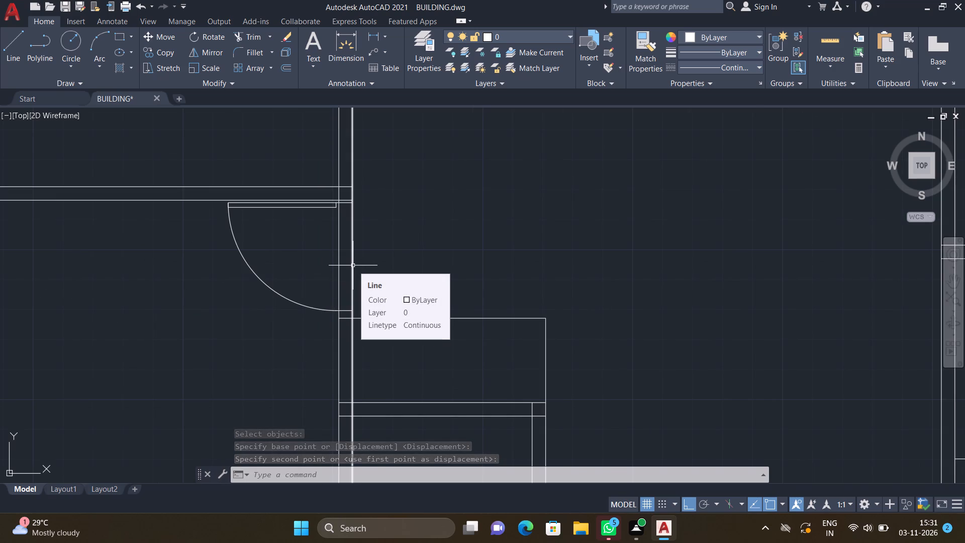
scroll(353, 265, "down", 7)
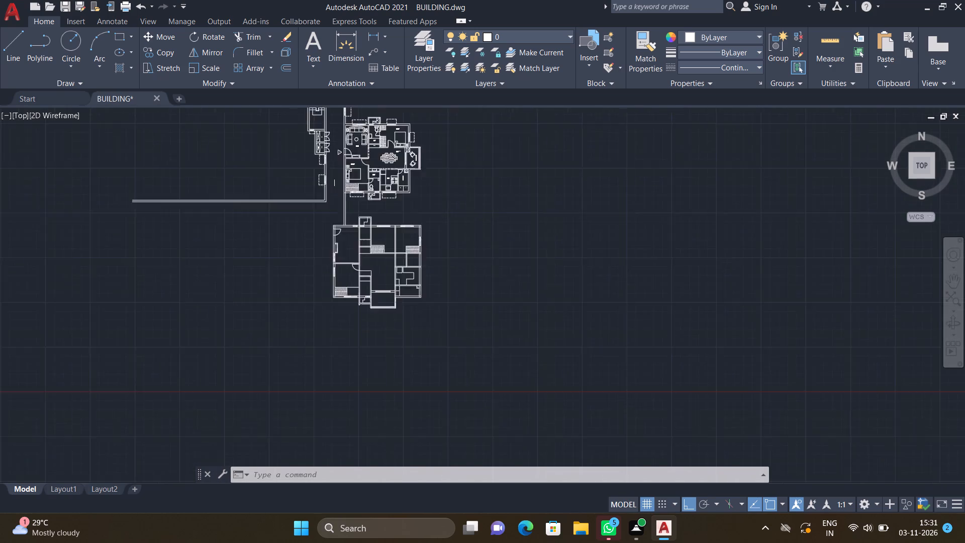
middle_click_drag(487, 242, 446, 299)
scroll(678, 126, "up", 3)
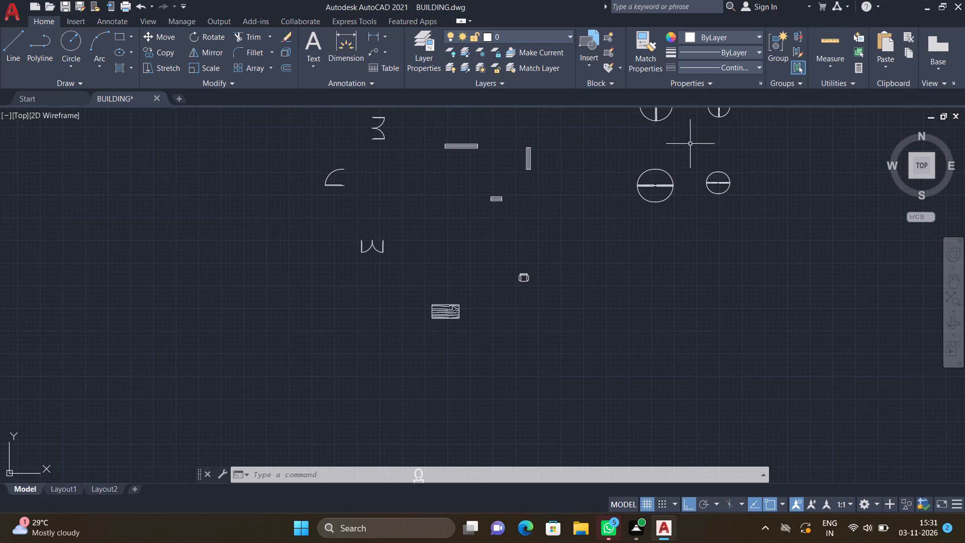
scroll(733, 183, "up", 3)
key("c")
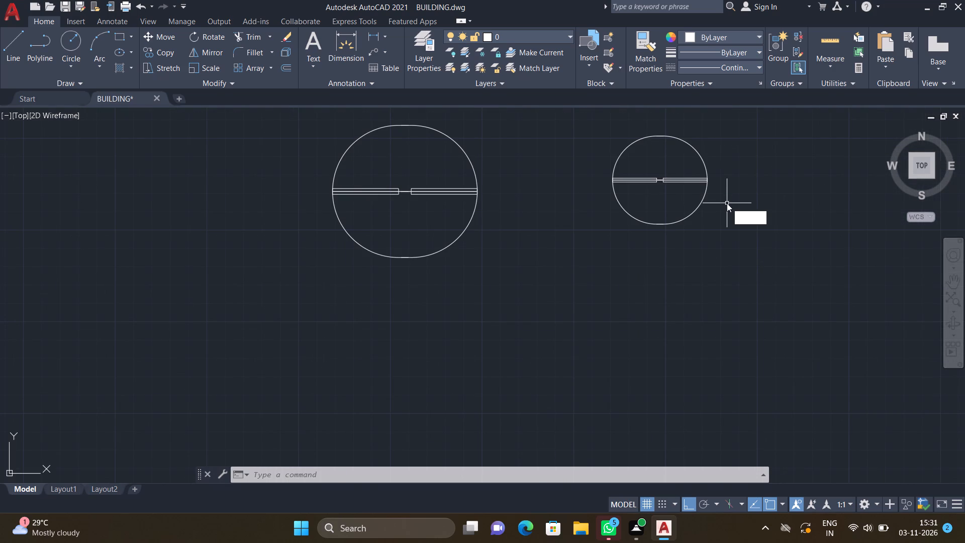
key("o")
key("Return")
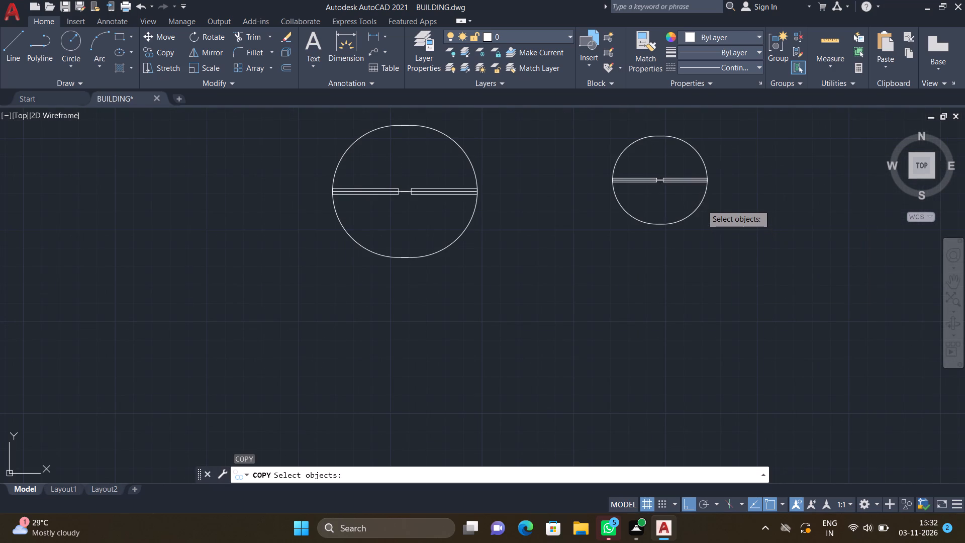
left_click(702, 205)
key("Return")
scroll(640, 172, "up", 2)
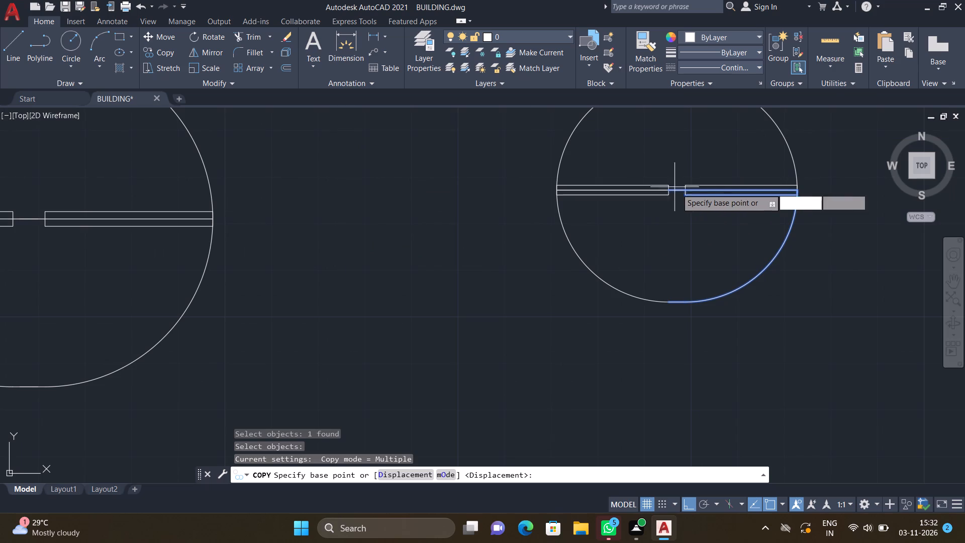
left_click(682, 192)
scroll(589, 288, "down", 5)
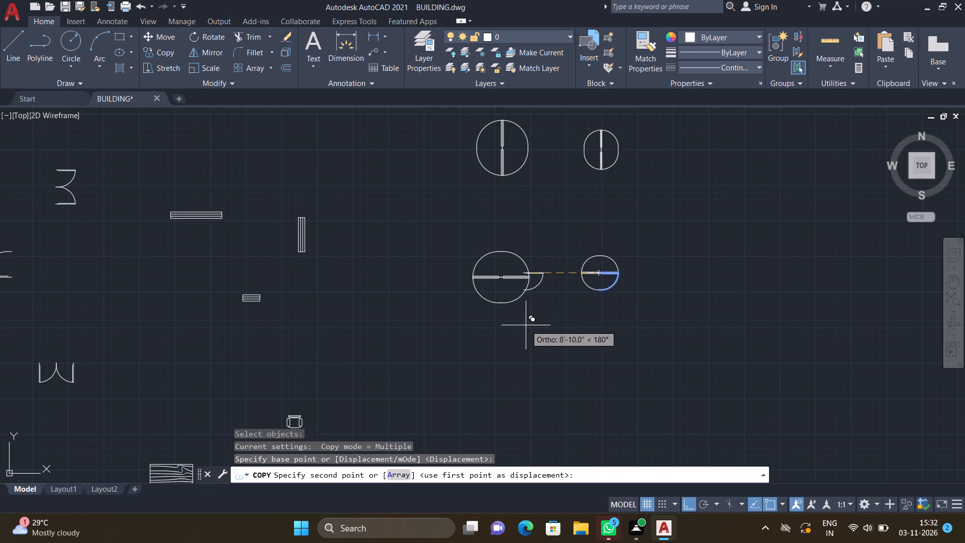
key("F8")
scroll(526, 331, "down", 5)
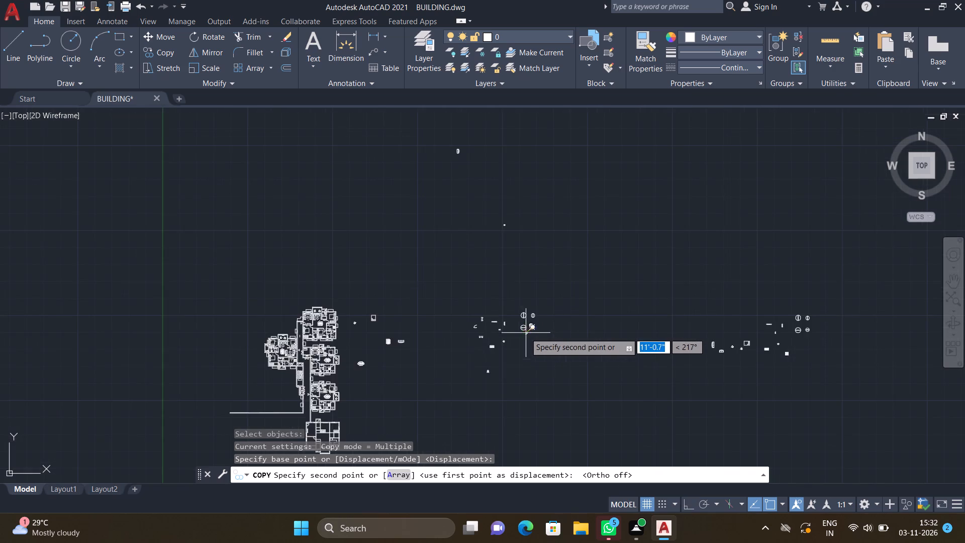
scroll(317, 402, "down", 3)
scroll(295, 336, "down", 2)
scroll(306, 441, "up", 3)
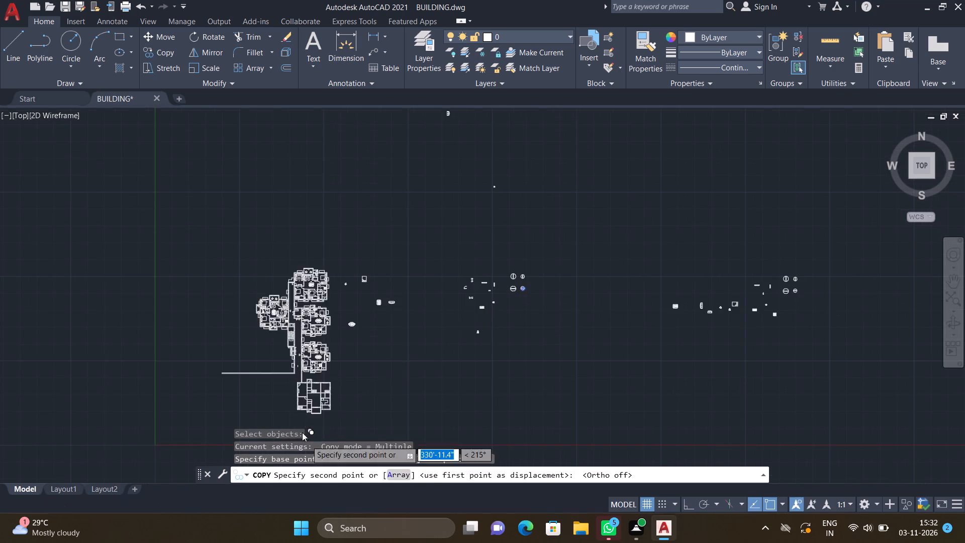
scroll(299, 418, "up", 4)
scroll(315, 381, "up", 3)
scroll(375, 170, "up", 2)
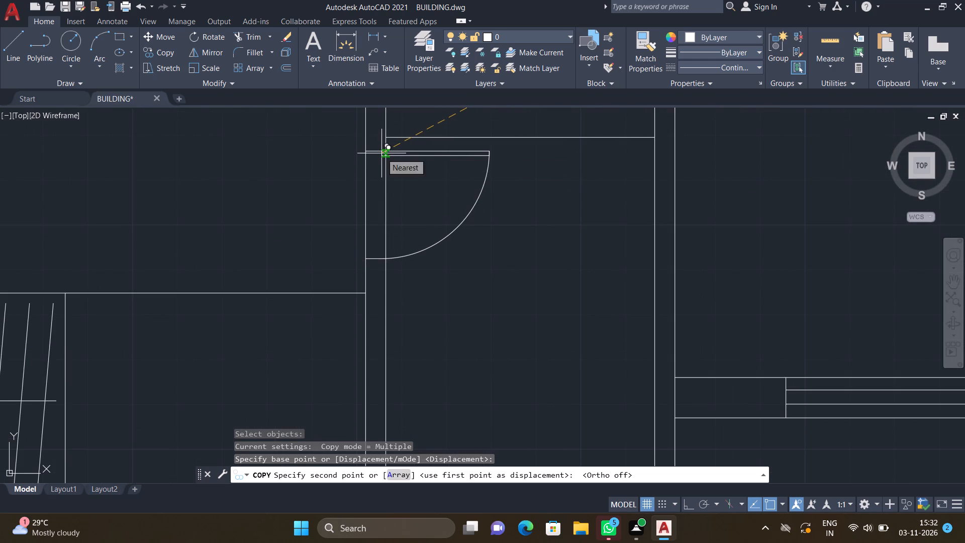
left_click(381, 153)
key("Return")
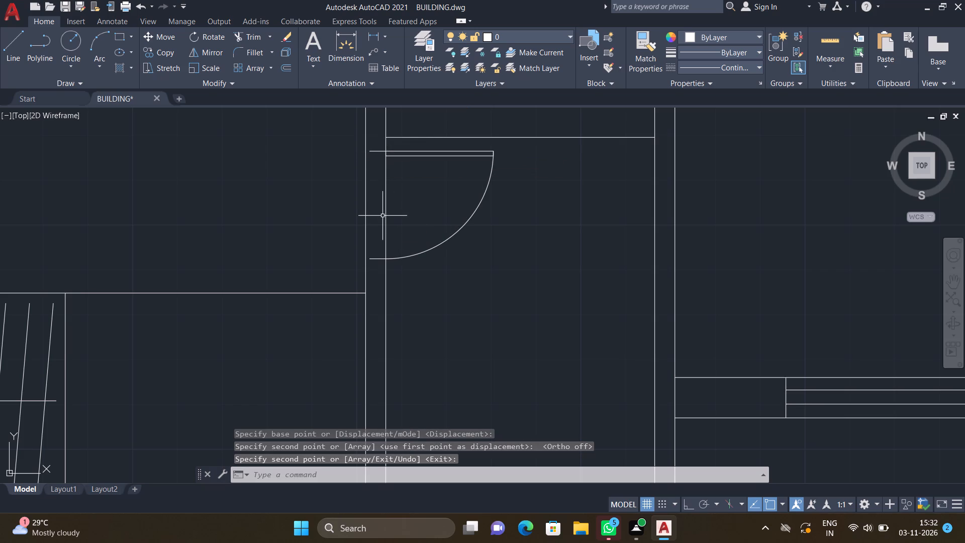
Move the small door horizontally with Ortho on so its upper jamb end meets the far face of the narrow room's left wall.
key("m")
key("Return")
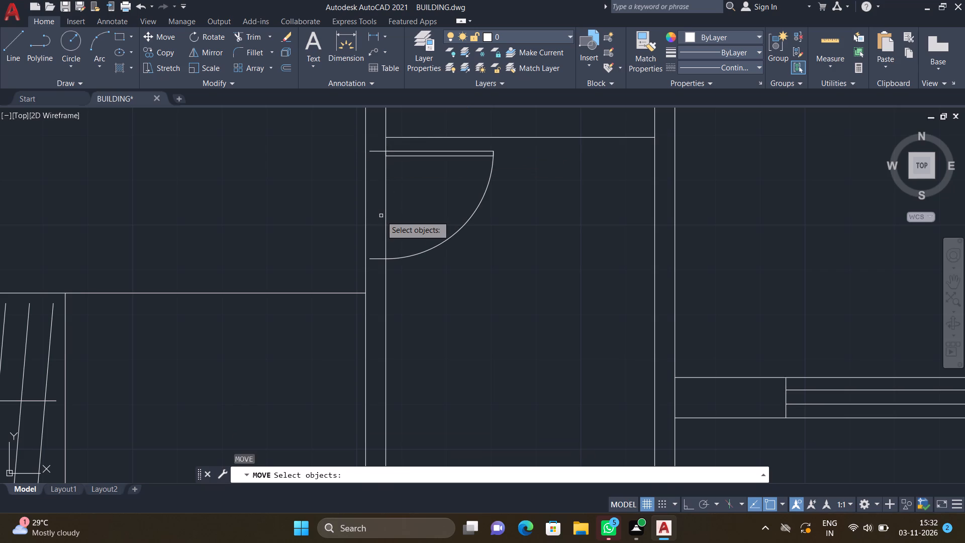
key("F8")
left_click(370, 258)
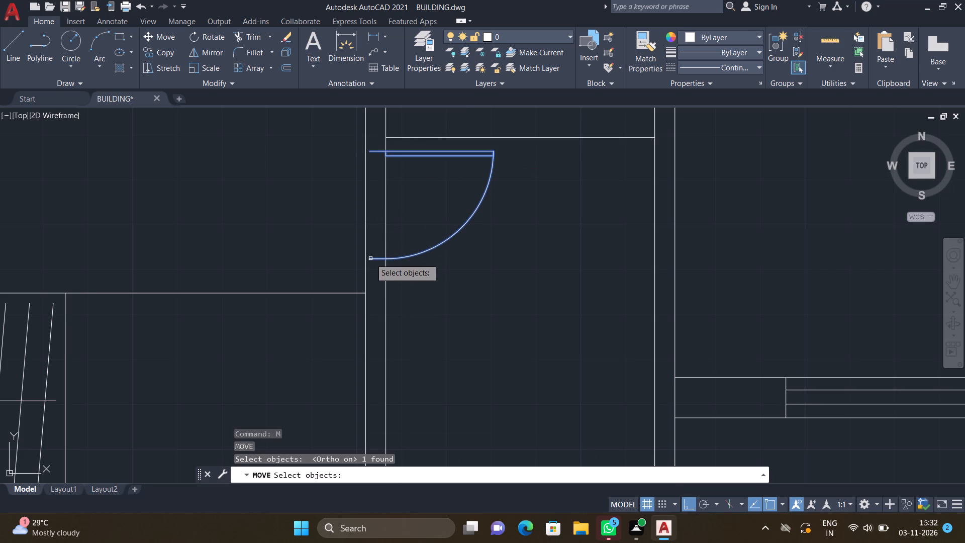
key("Return")
scroll(378, 158, "up", 2)
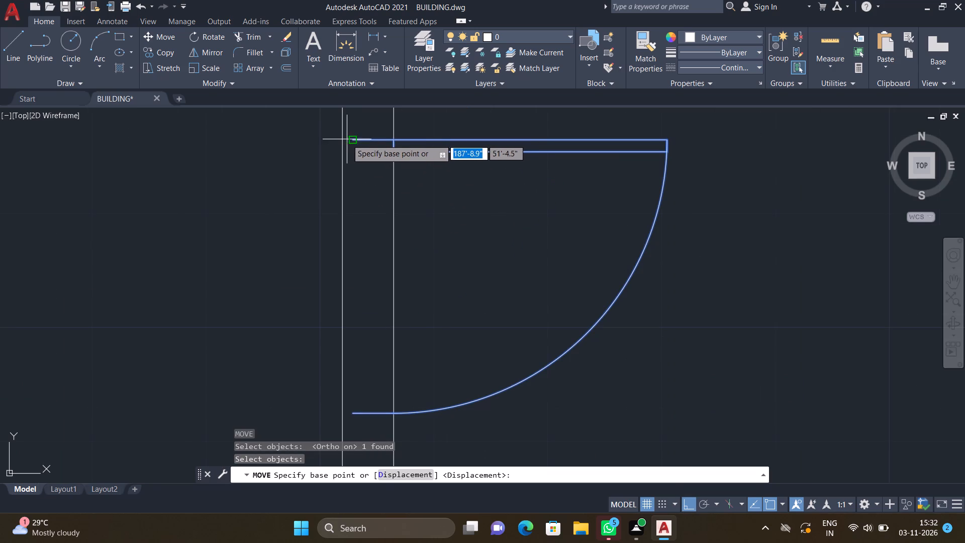
left_click(353, 138)
left_click(339, 142)
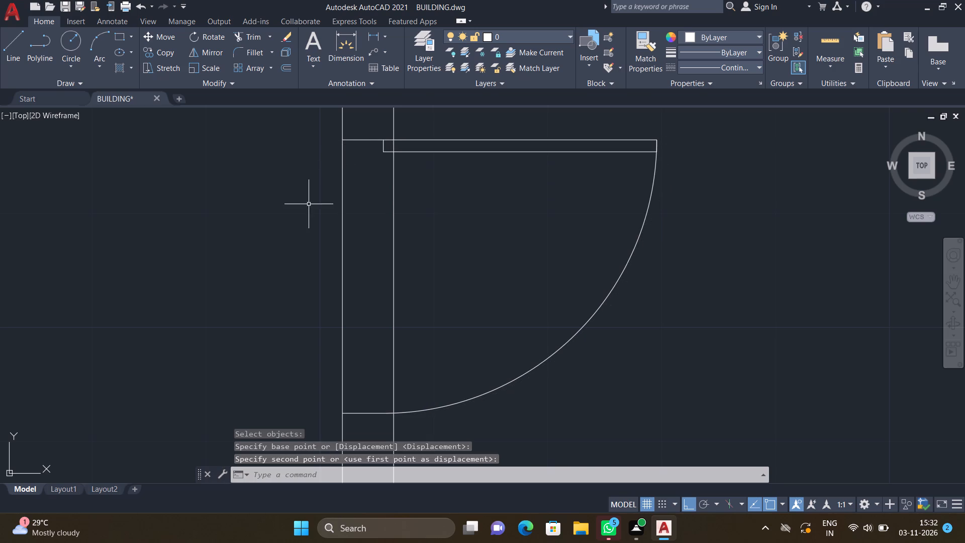
Copy the large horizontally split circle's upper left quarter door into the upper narrow room's right wall, just above its bottom line, with Ortho off.
scroll(309, 204, "down", 4)
middle_click_drag(310, 204, 335, 245)
scroll(335, 245, "down", 3)
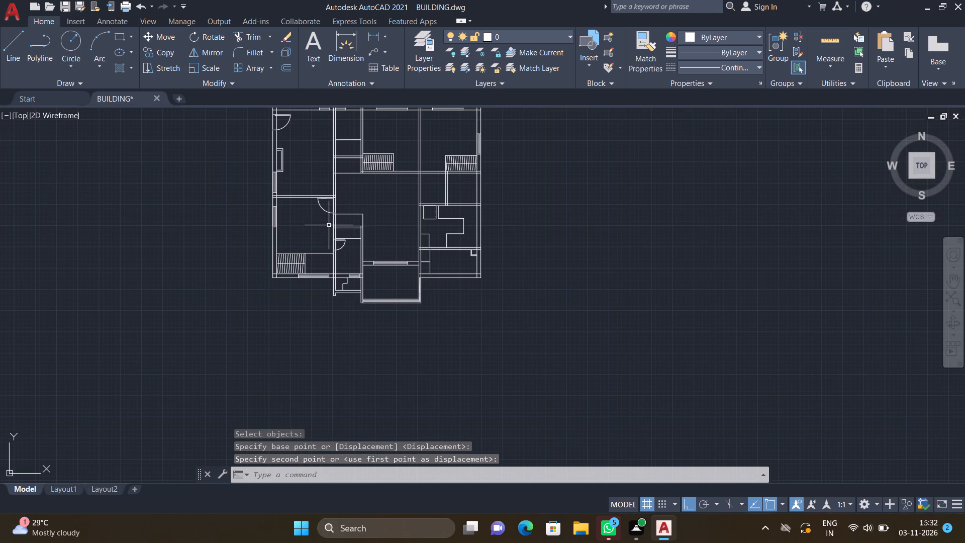
middle_click_drag(344, 215, 332, 264)
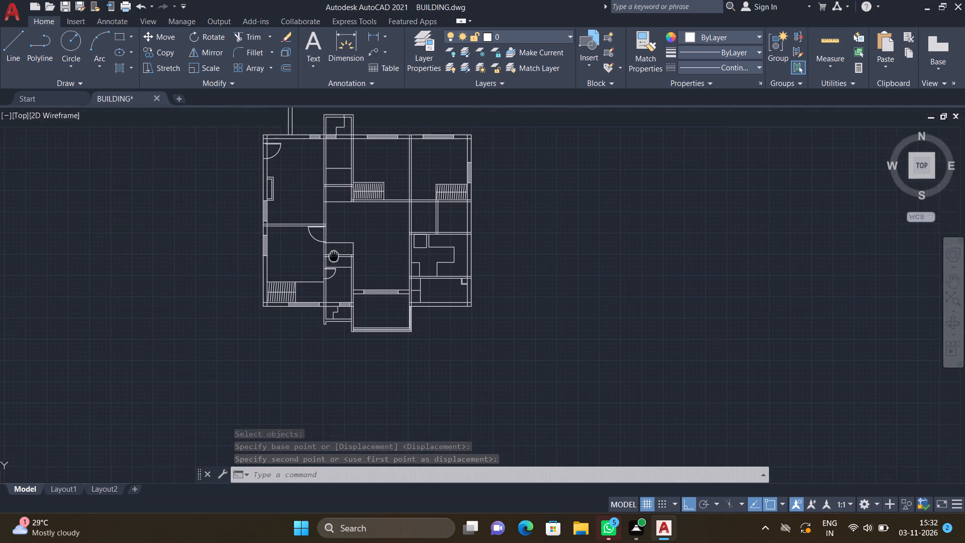
middle_click_drag(332, 264, 331, 273)
scroll(333, 274, "down", 5)
scroll(499, 189, "up", 4)
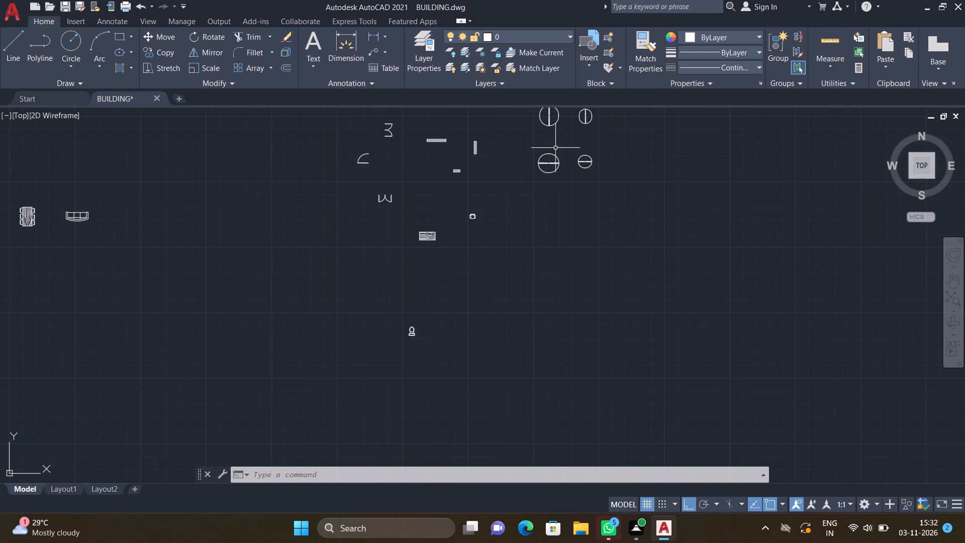
scroll(544, 158, "up", 3)
type("CO")
key("Return")
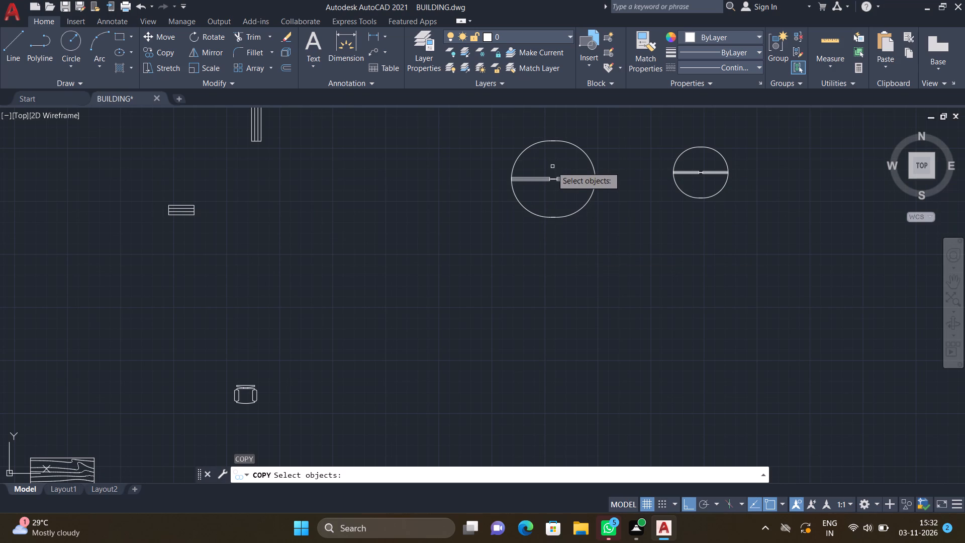
left_click(526, 149)
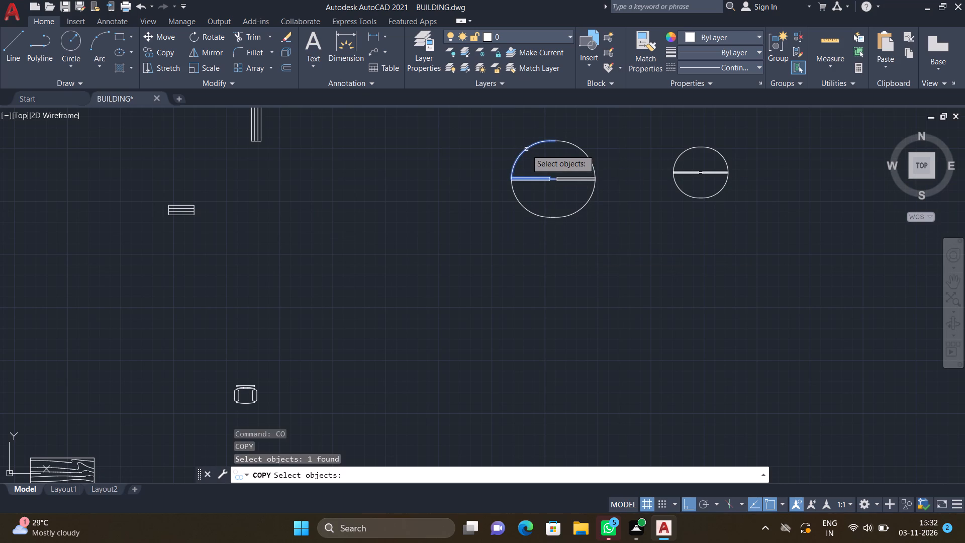
key("Return")
scroll(557, 179, "up", 2)
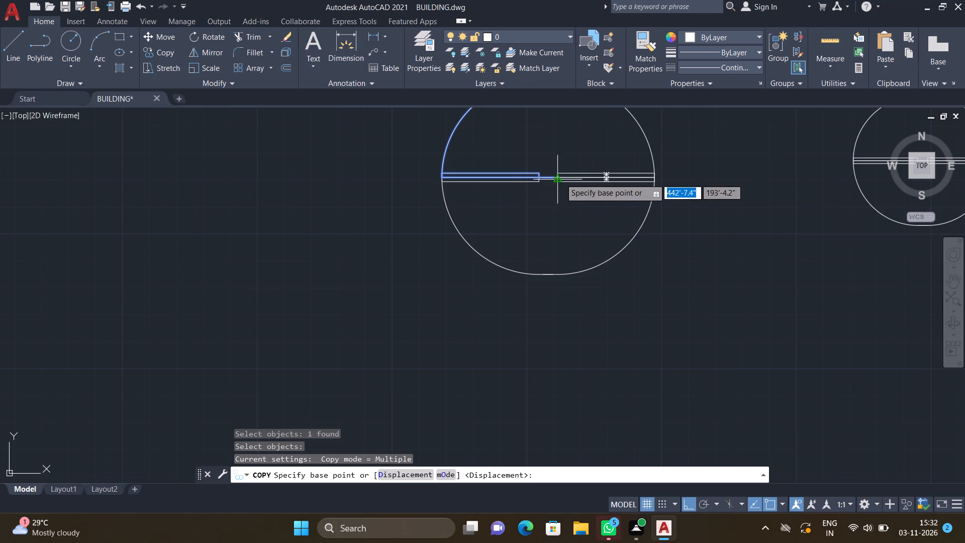
left_click(552, 175)
scroll(476, 257, "down", 4)
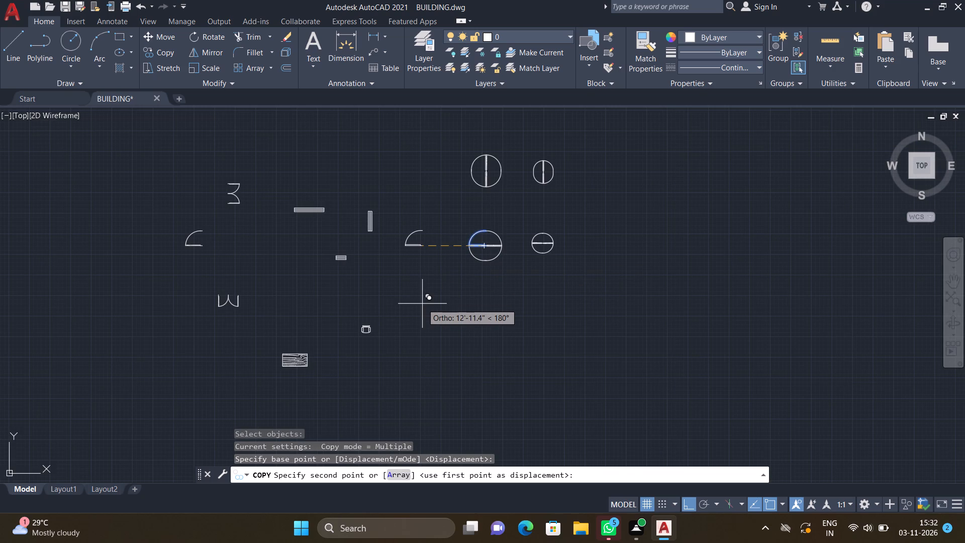
key("F8")
scroll(427, 291, "down", 4)
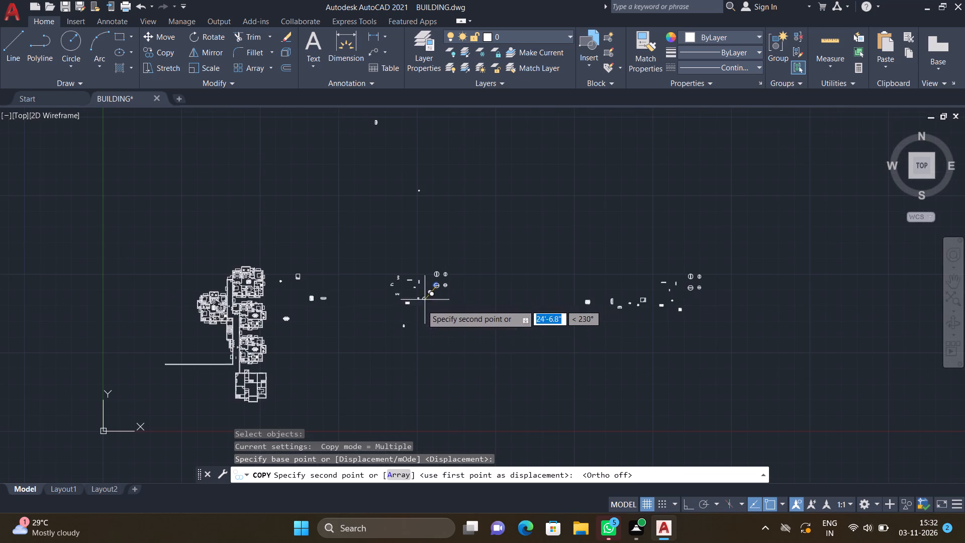
scroll(246, 435, "up", 7)
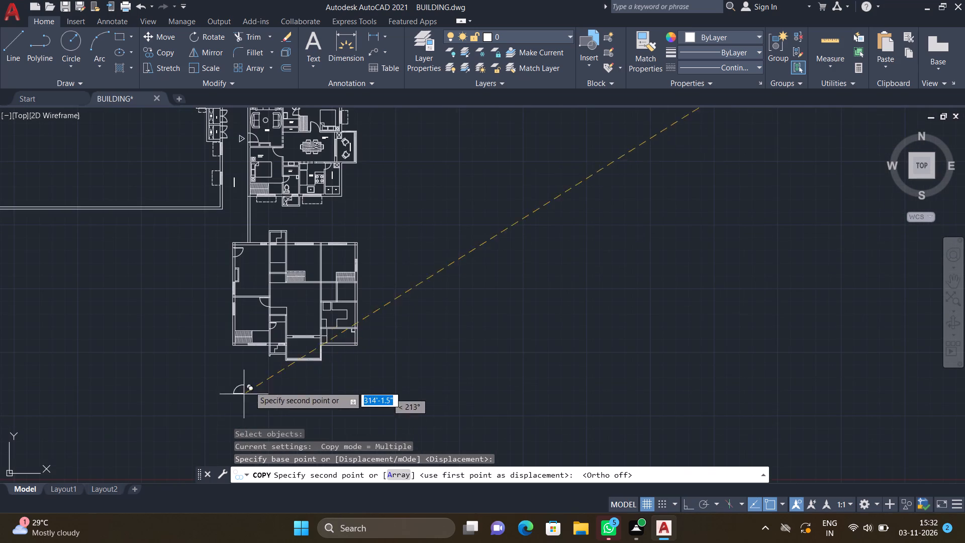
scroll(292, 288, "up", 2)
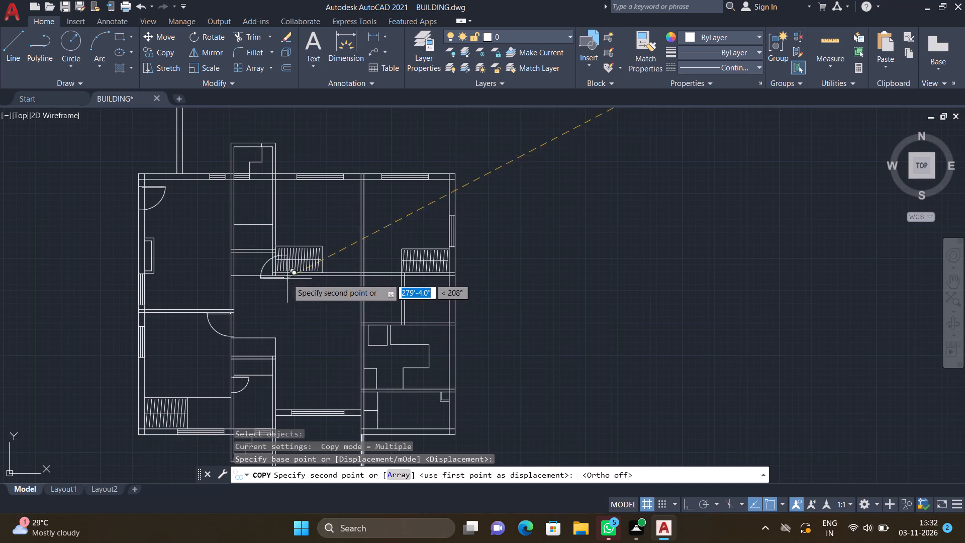
scroll(274, 226, "up", 2)
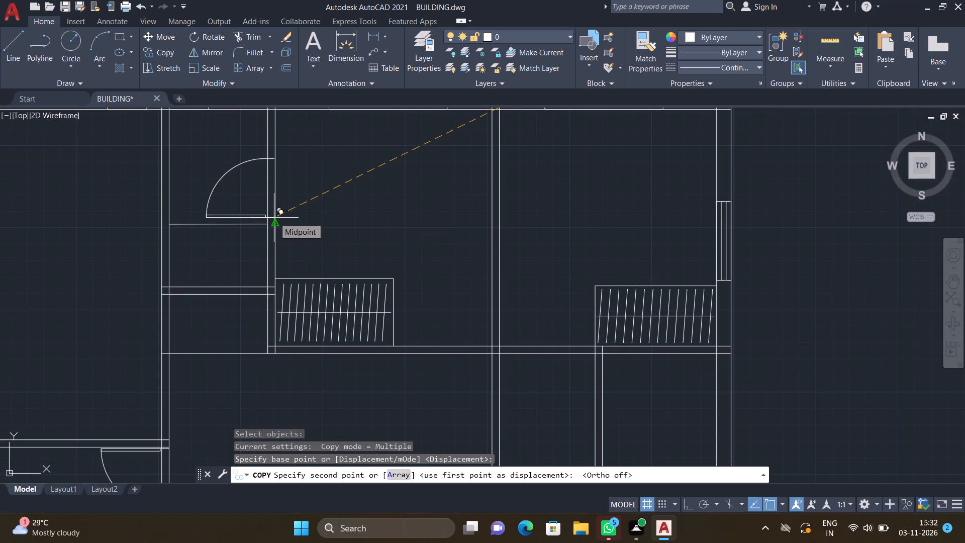
scroll(274, 213, "up", 2)
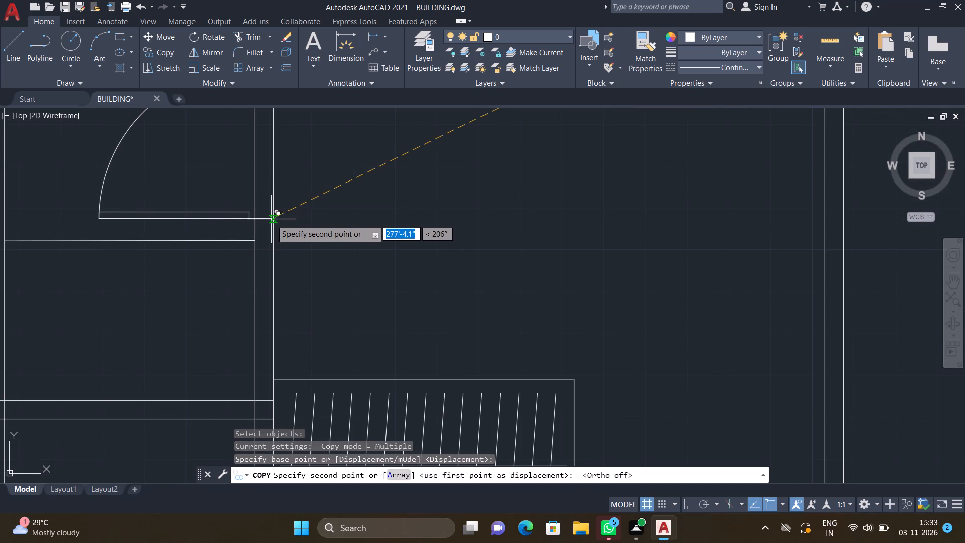
left_click(273, 227)
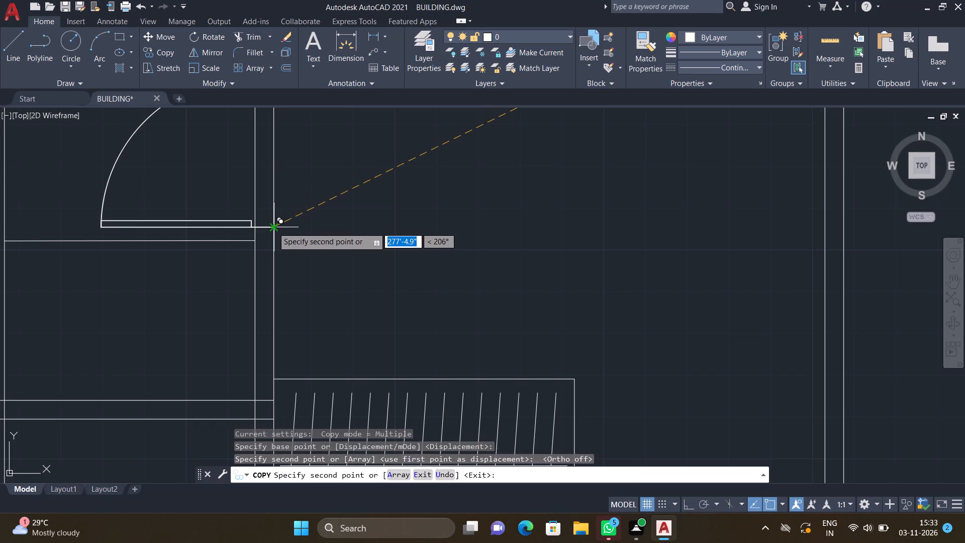
key("Return")
scroll(269, 231, "up", 3)
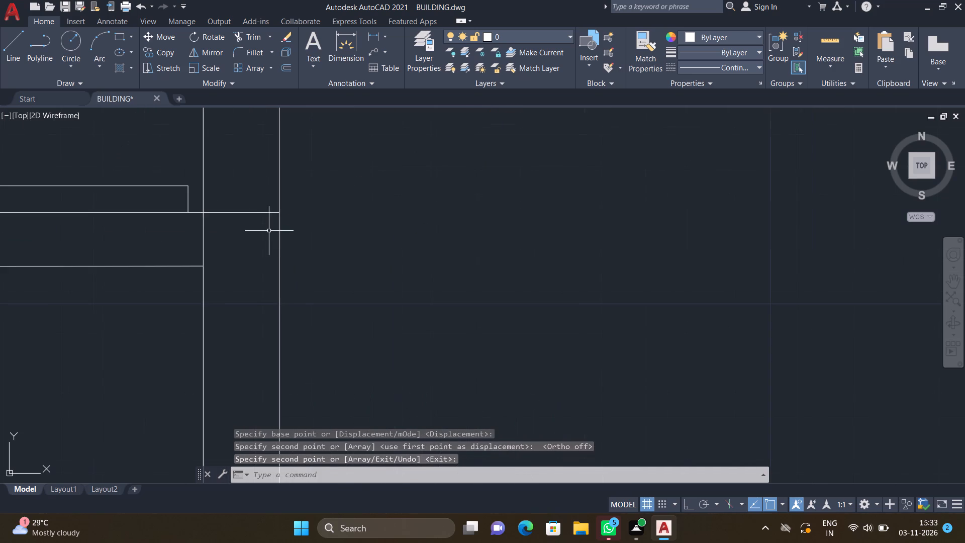
Copy the large vertically split circle's upper left quarter door into the upper middle room's bottom wall, between the hatched wardrobe and the right wall.
scroll(274, 233, "down", 6)
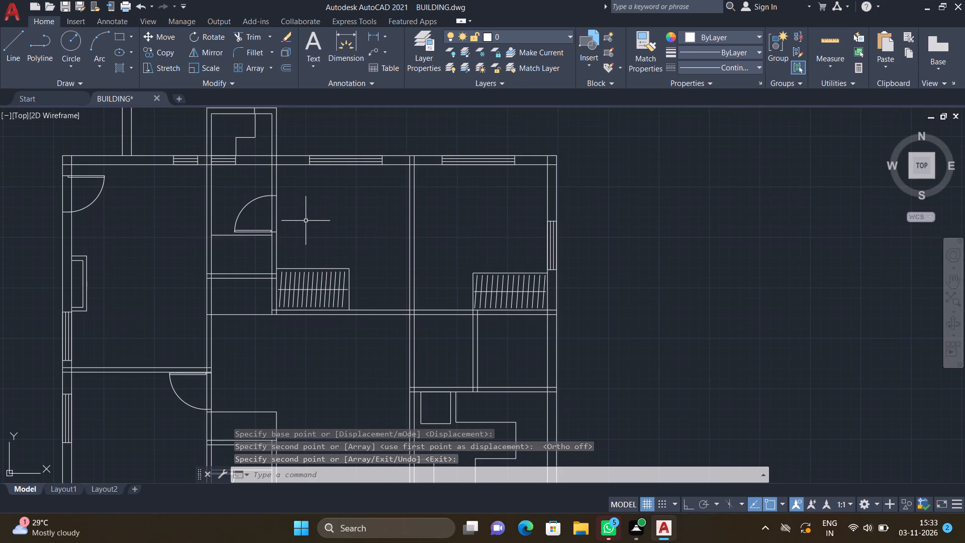
scroll(325, 237, "down", 5)
middle_click_drag(503, 234, 474, 310)
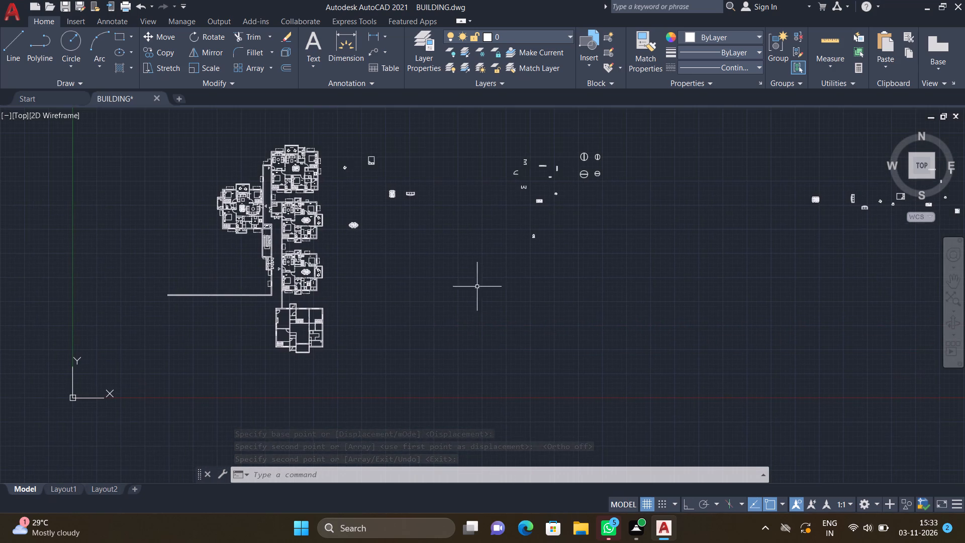
scroll(586, 152, "up", 6)
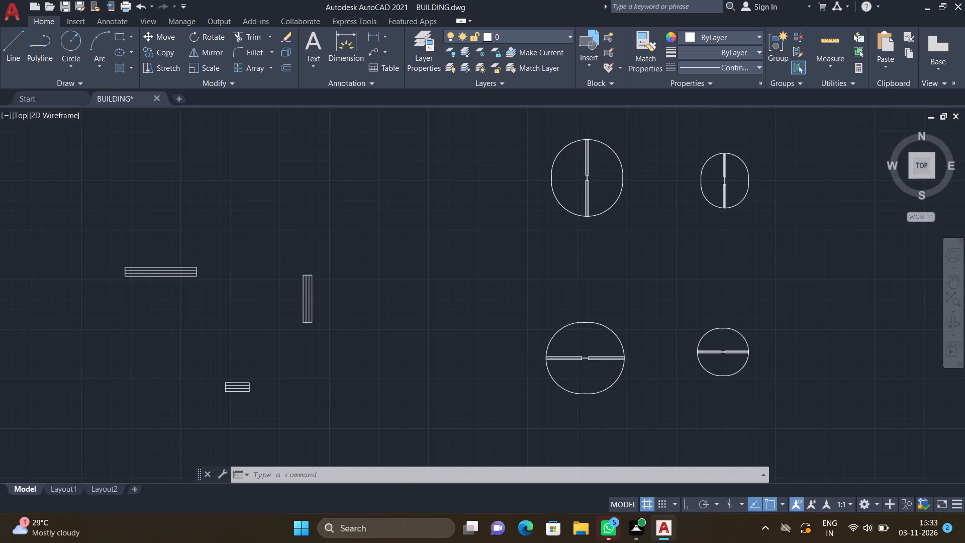
type("CO")
key("Return")
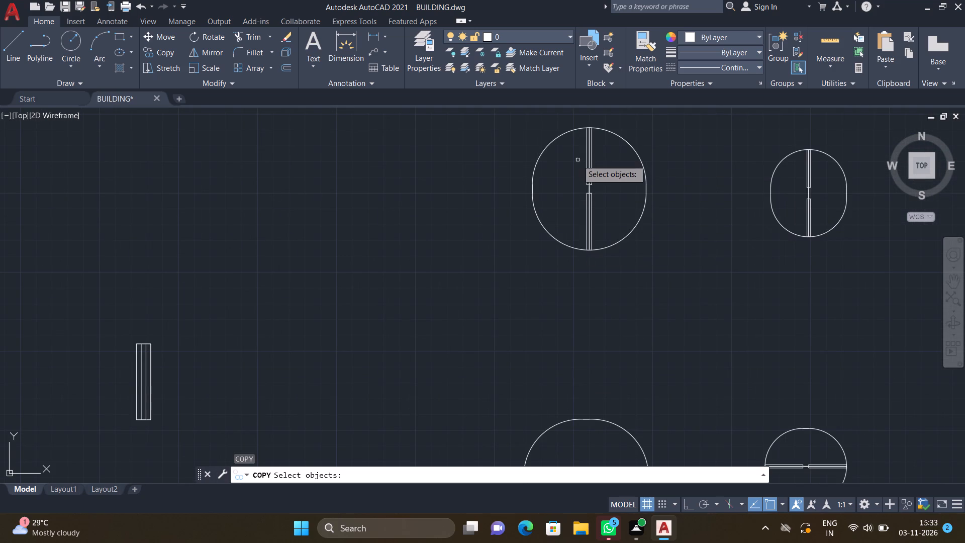
left_click(566, 132)
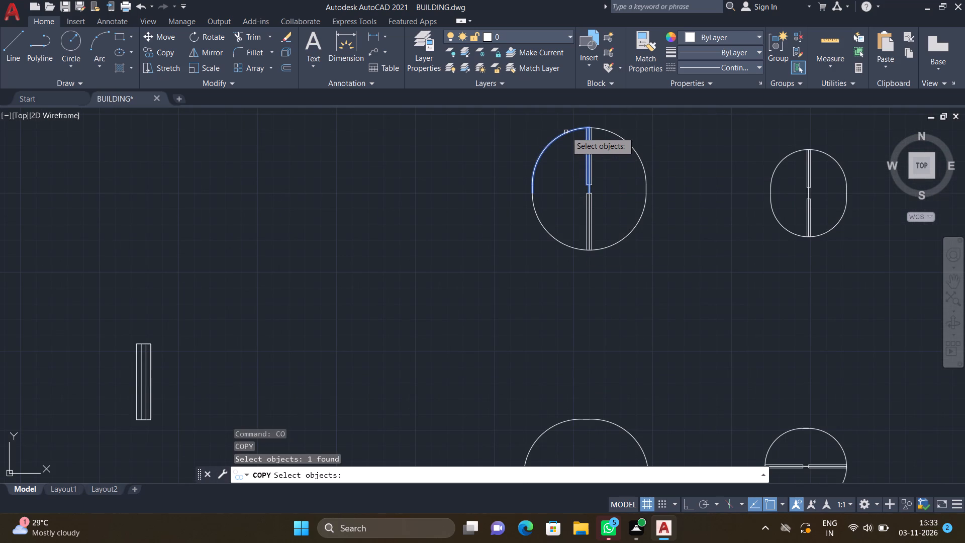
key("Return")
scroll(588, 184, "up", 2)
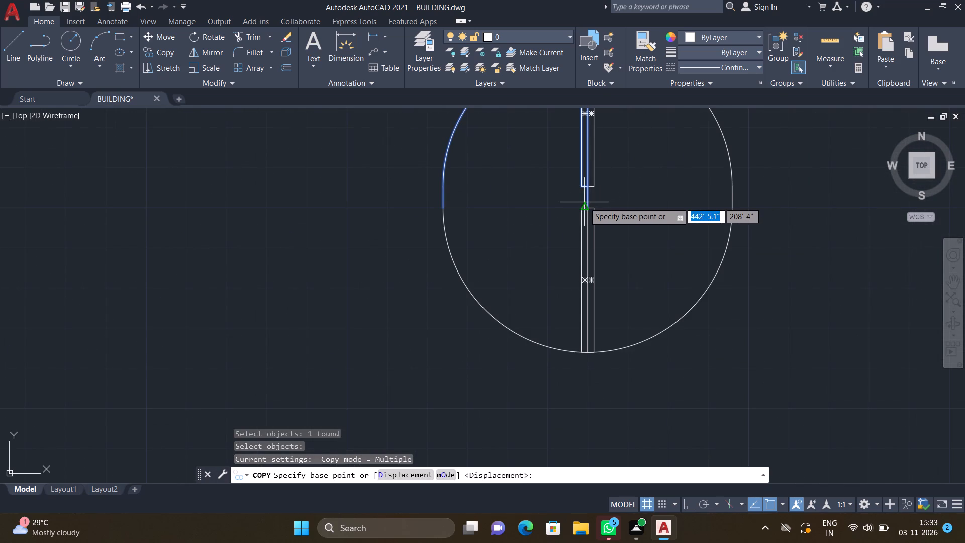
left_click(587, 202)
scroll(469, 228, "down", 5)
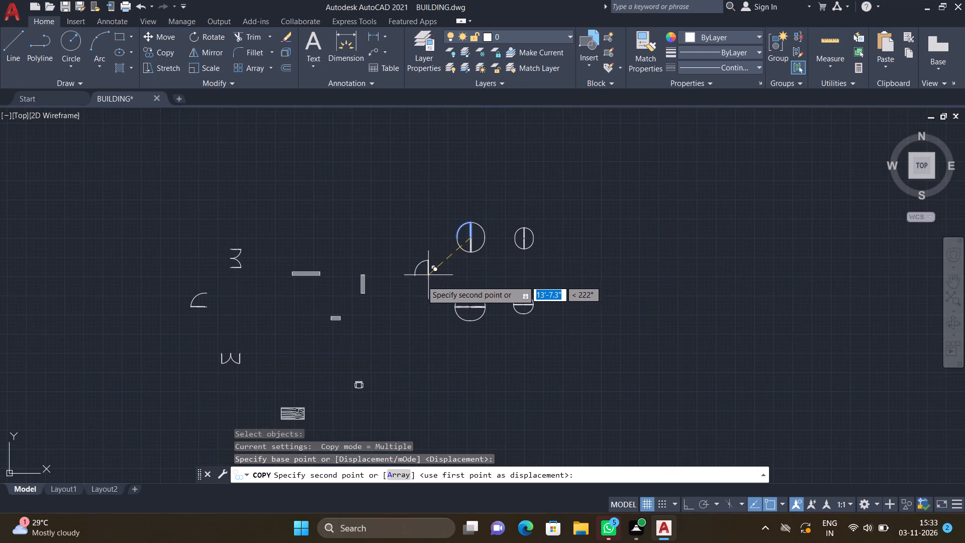
scroll(418, 280, "down", 6)
scroll(351, 350, "up", 4)
scroll(329, 124, "up", 1)
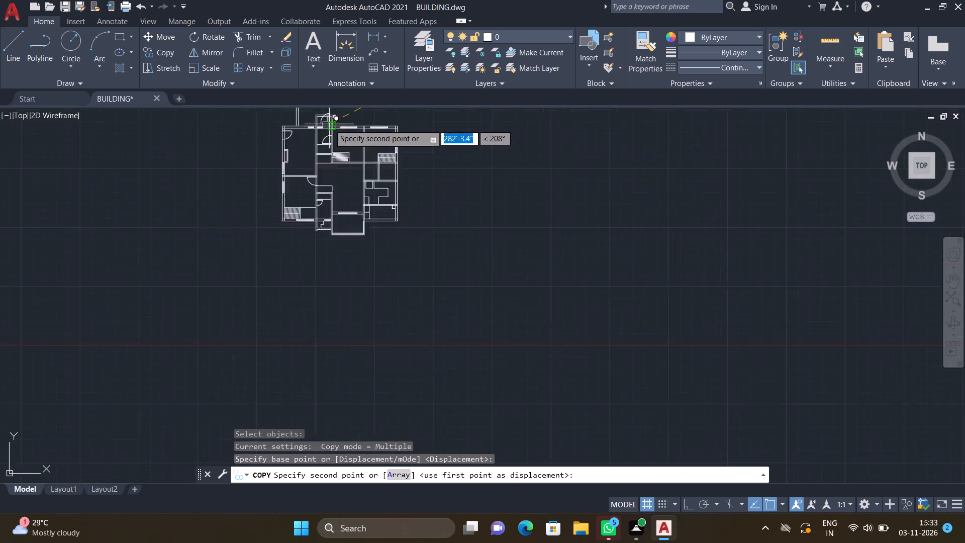
scroll(329, 124, "up", 2)
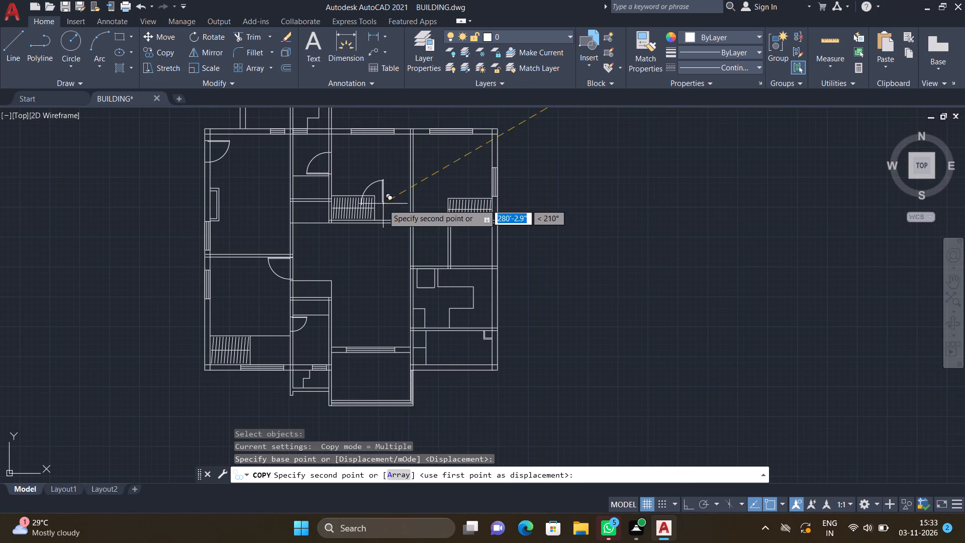
scroll(406, 226, "up", 4)
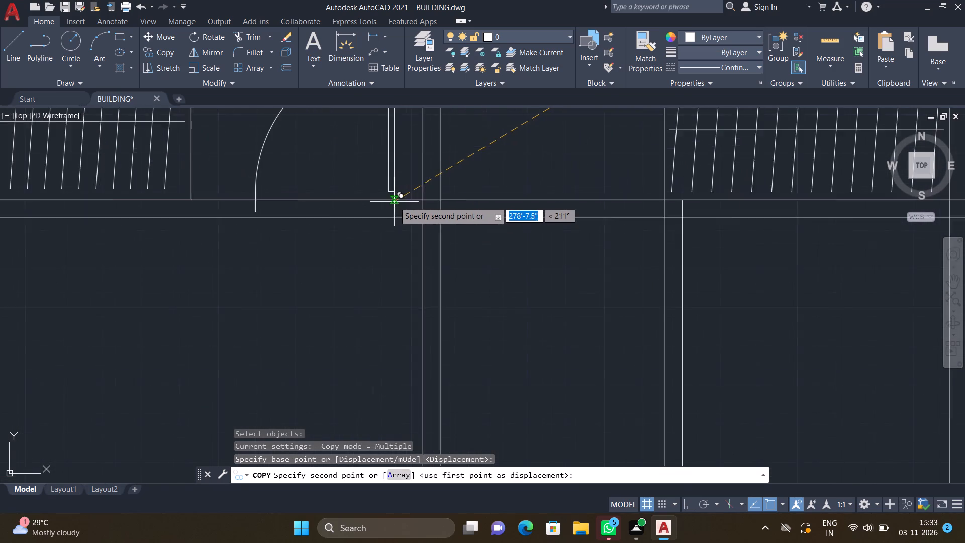
scroll(394, 202, "up", 1)
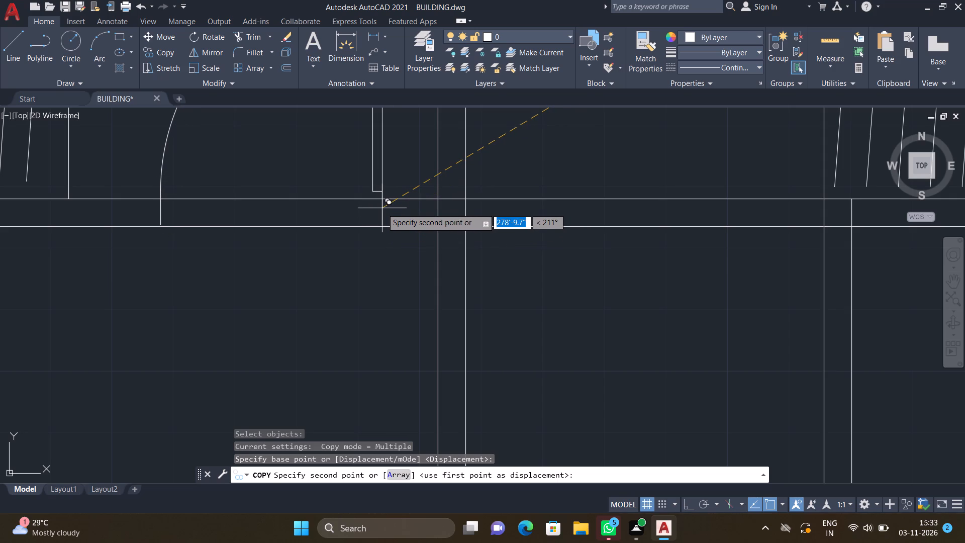
left_click(382, 202)
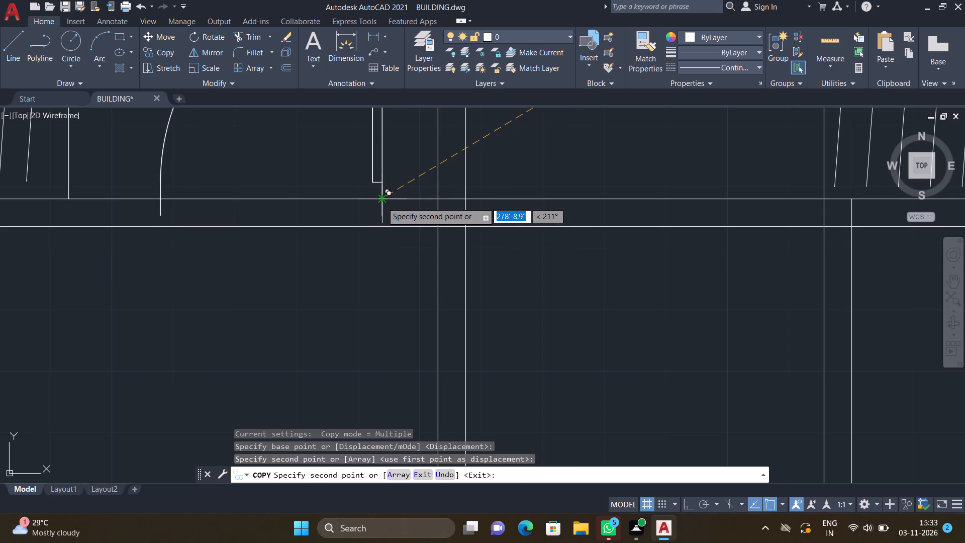
key("Return")
Move the new door in the upper middle room's bottom wall.
key("m")
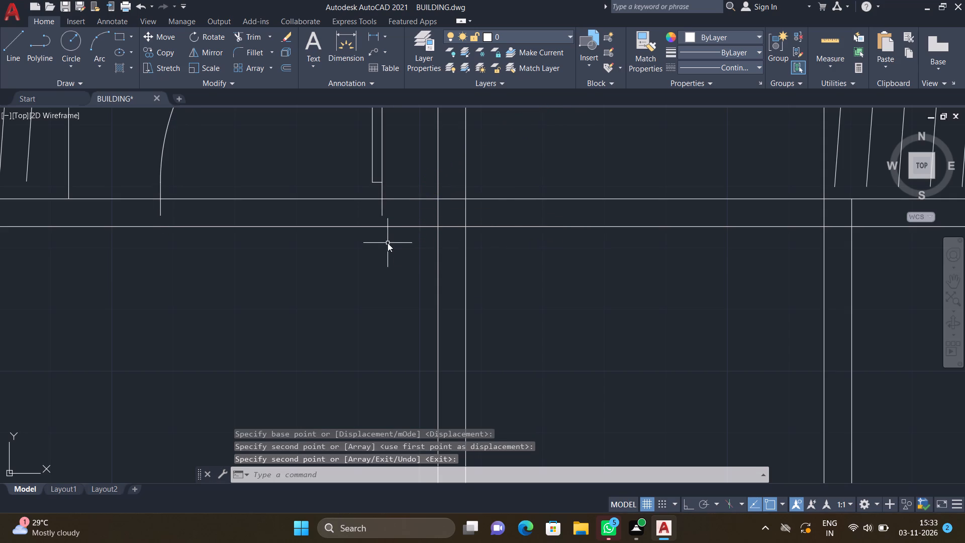
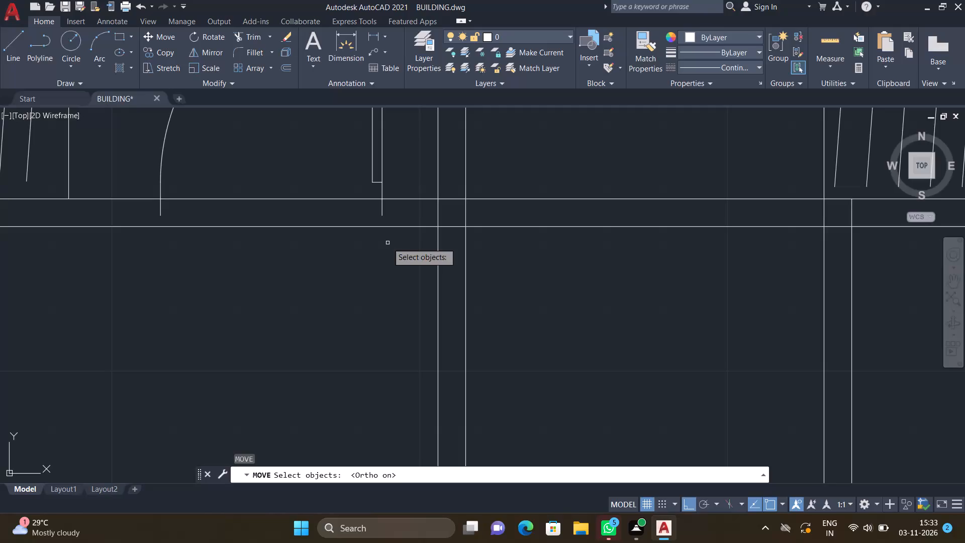
Move the upper middle room's bottom wall door vertically with Ortho on so its jamb end meets the wall's lower face.
left_click(381, 211)
key("Return")
scroll(383, 221, "up", 2)
left_click(376, 209)
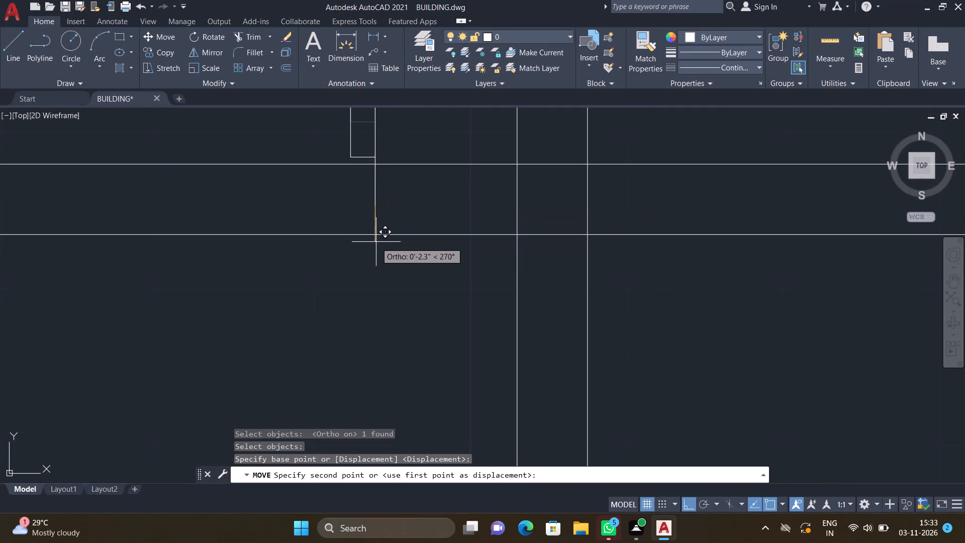
left_click(376, 242)
key("m")
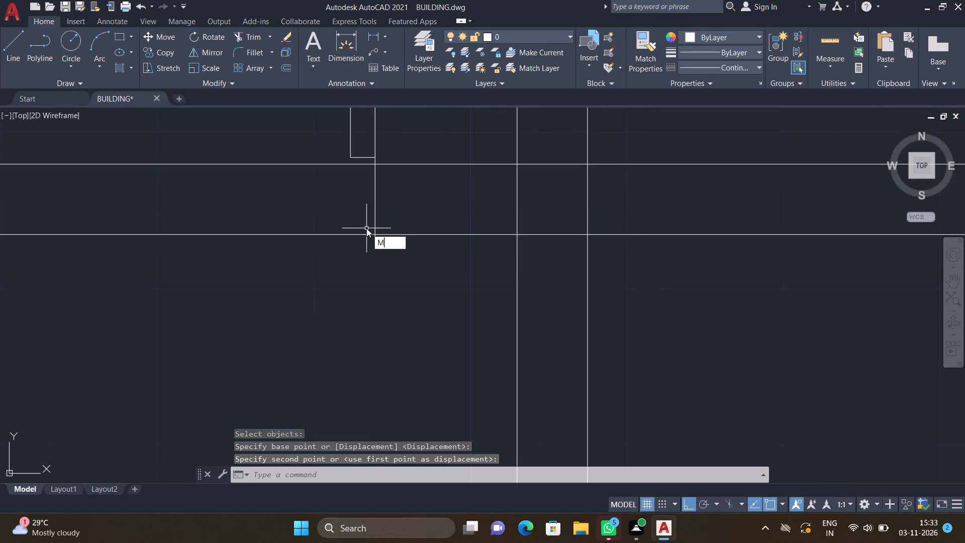
key("Return")
left_click(373, 223)
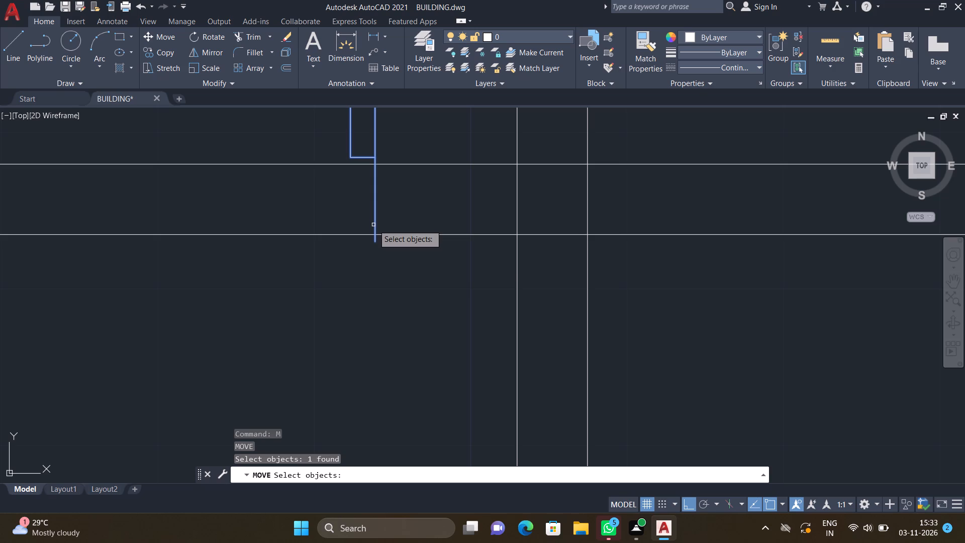
key("Return")
scroll(369, 253, "up", 2)
left_click(376, 227)
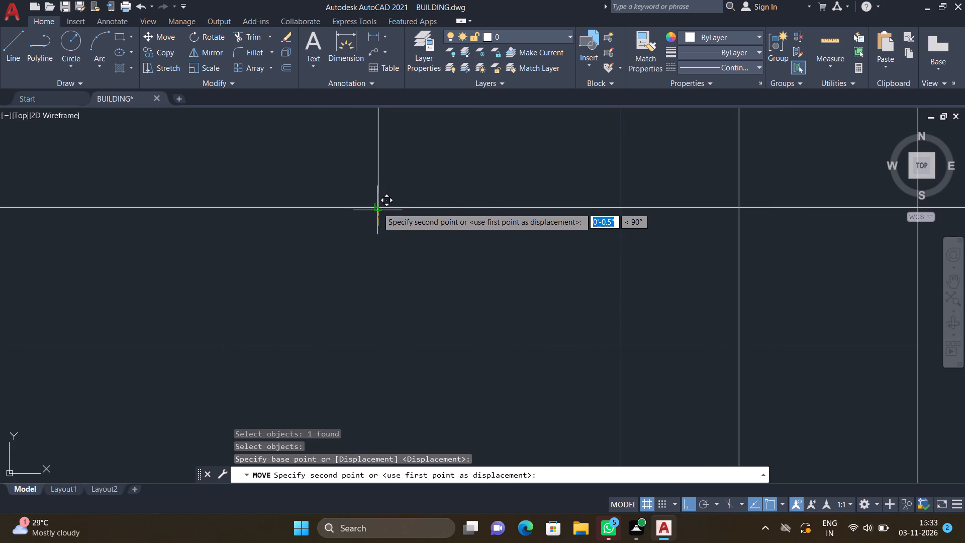
left_click(377, 204)
Copy the small horizontally split circle's upper right quarter door into the left wall of the small room below the upper right room, with Ortho off.
scroll(336, 235, "down", 6)
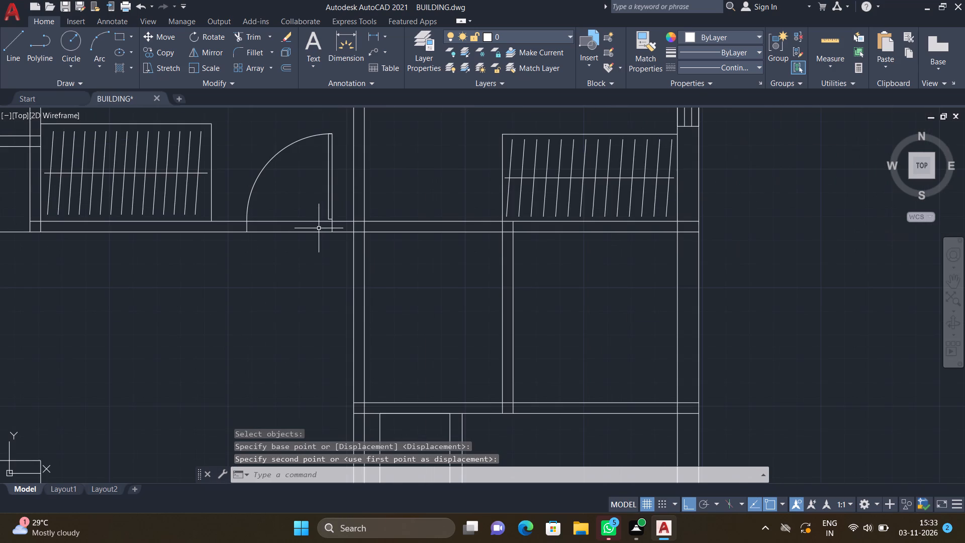
scroll(319, 228, "down", 4)
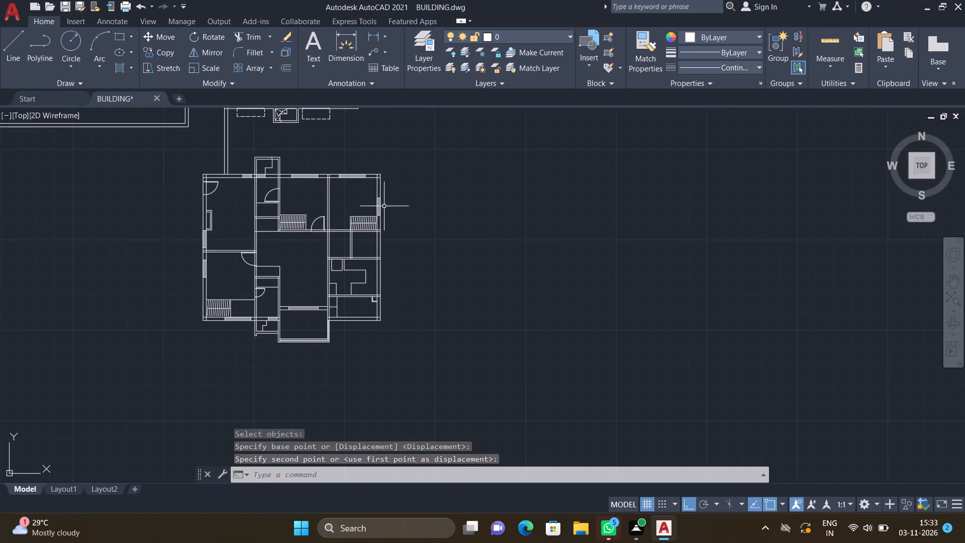
scroll(377, 259, "down", 4)
scroll(550, 148, "up", 3)
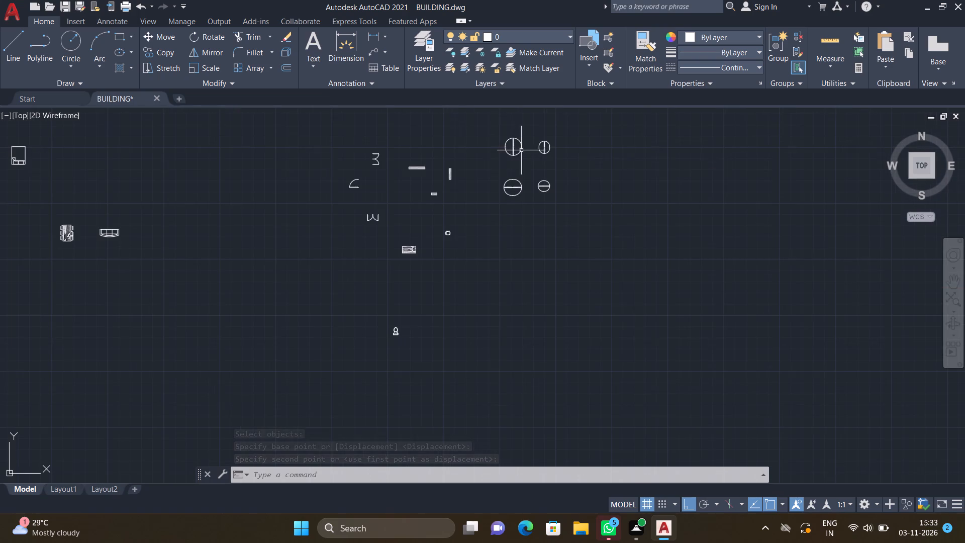
key("c")
key("o")
key("Return")
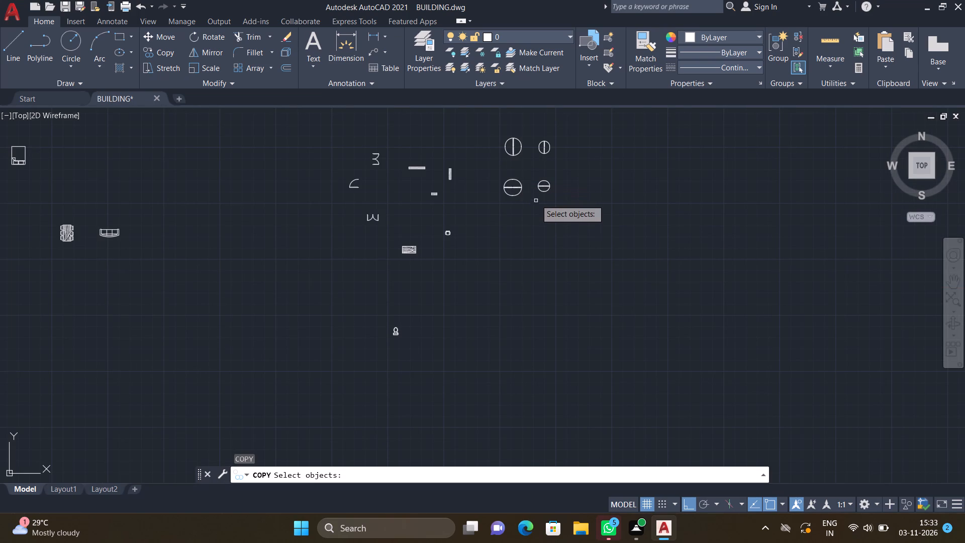
scroll(544, 181, "up", 3)
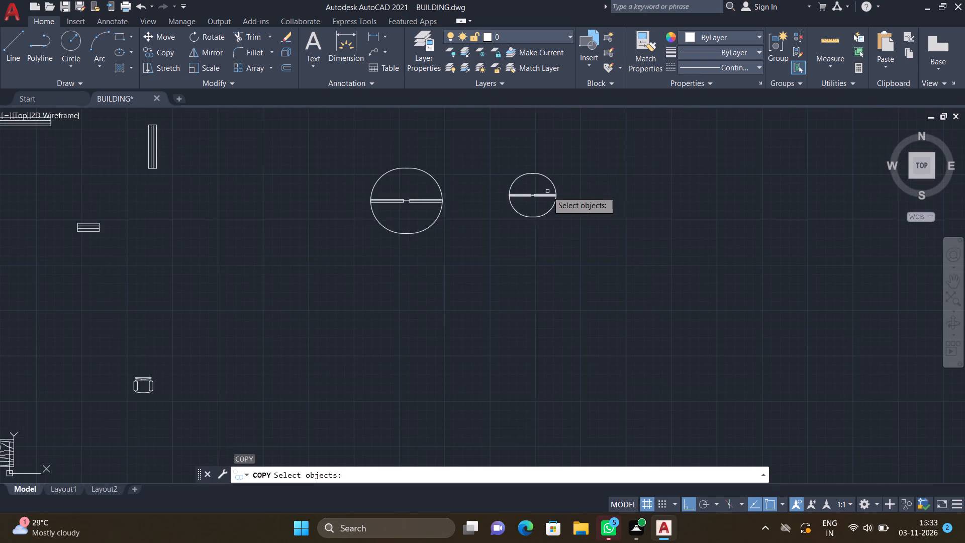
scroll(547, 191, "up", 2)
left_click(557, 174)
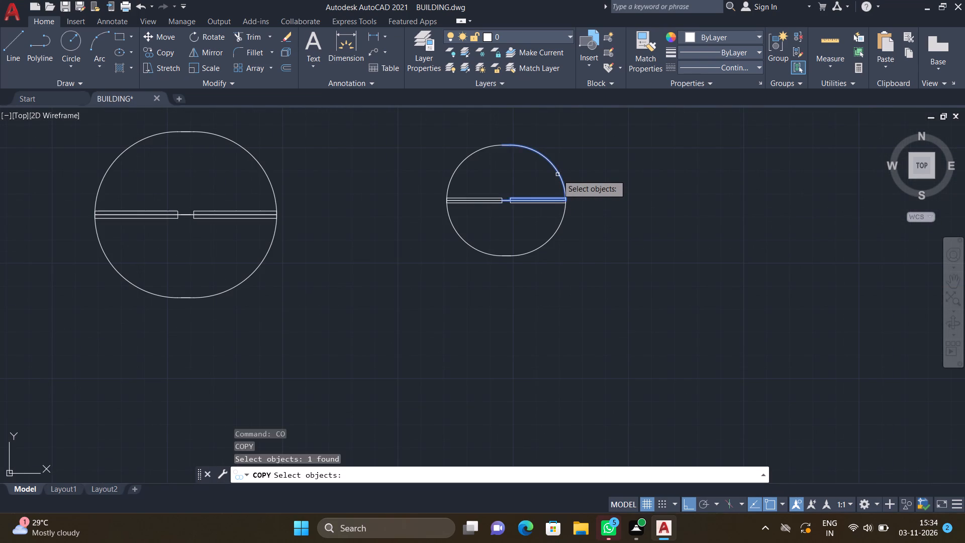
key("Return")
scroll(495, 204, "up", 3)
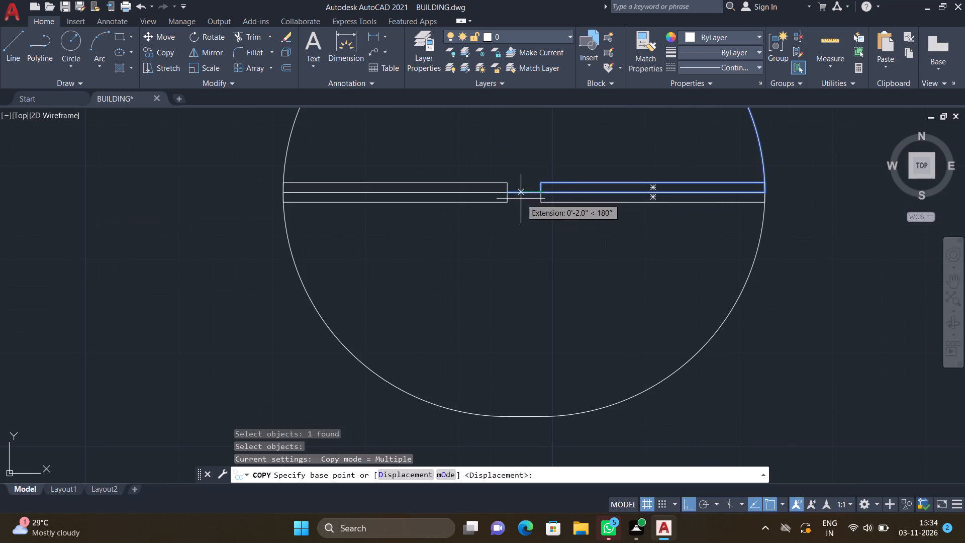
left_click(519, 193)
scroll(467, 266, "down", 4)
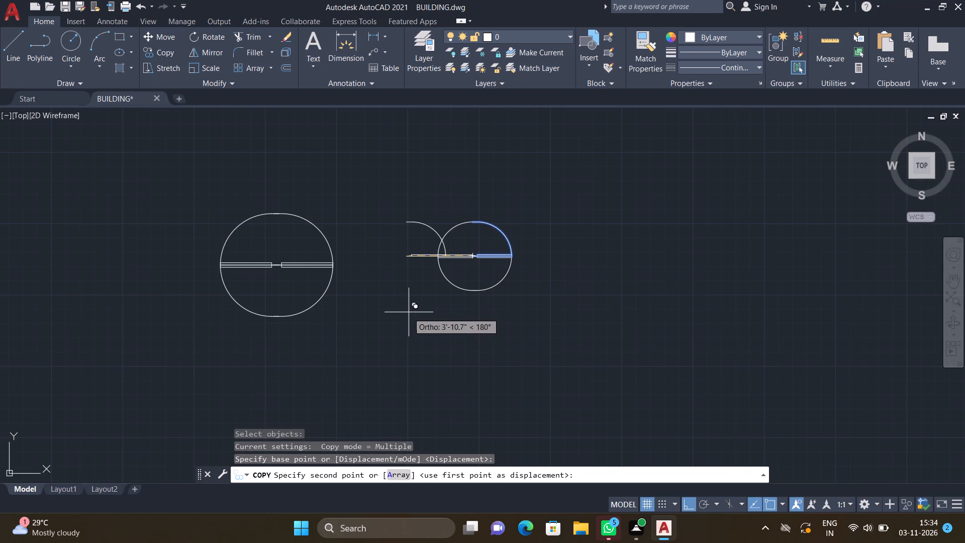
key("F8")
scroll(408, 309, "down", 5)
scroll(314, 376, "down", 3)
middle_click_drag(229, 422, 277, 305)
scroll(277, 304, "down", 2)
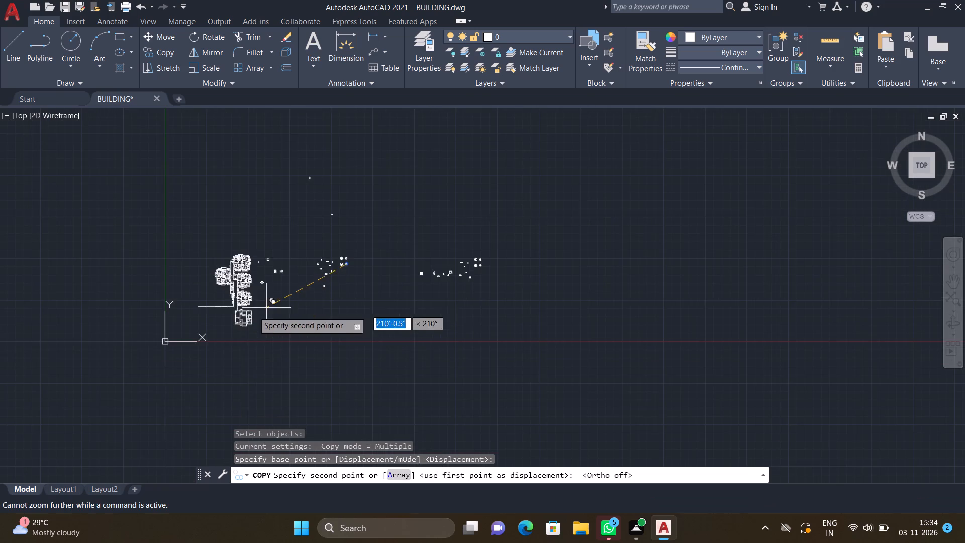
scroll(237, 326, "up", 3)
scroll(262, 282, "up", 3)
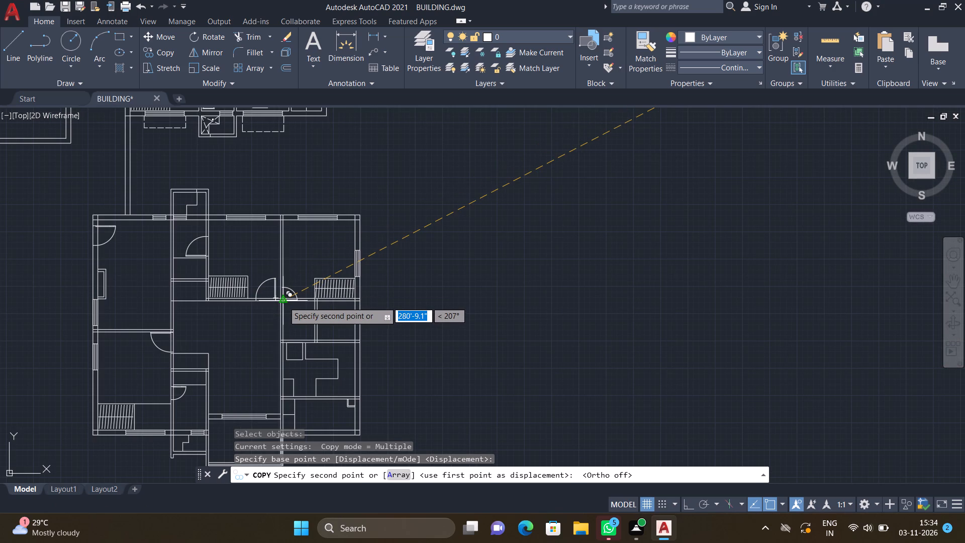
scroll(277, 319, "up", 2)
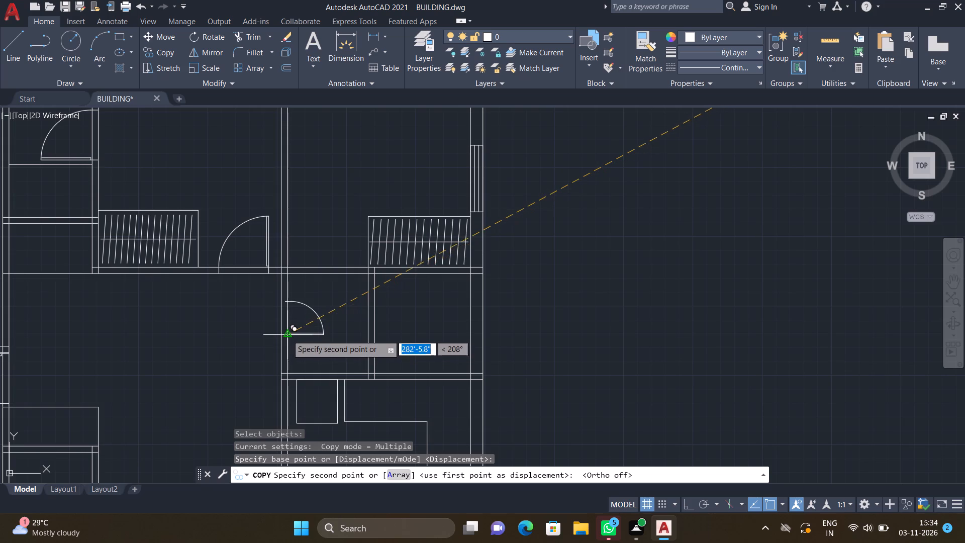
scroll(286, 334, "up", 2)
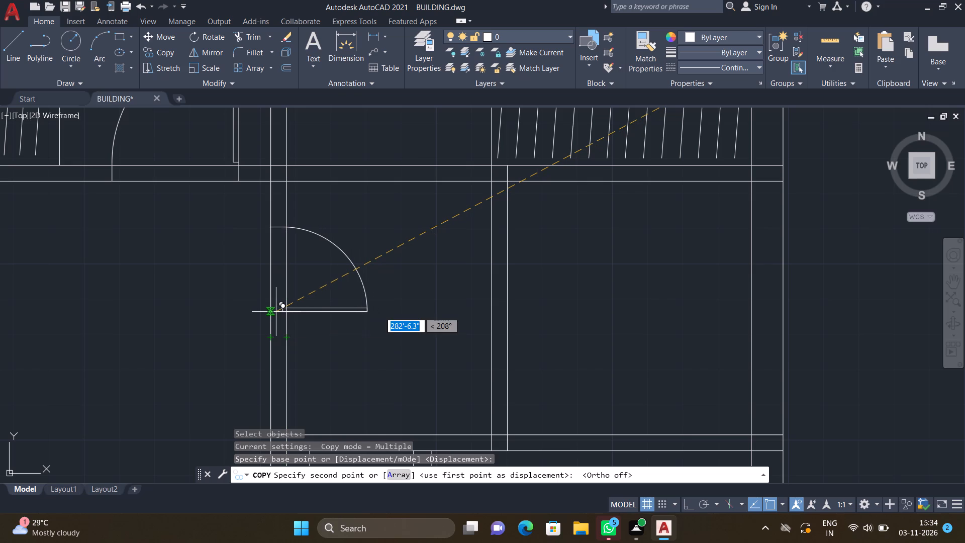
left_click(276, 312)
key("Return")
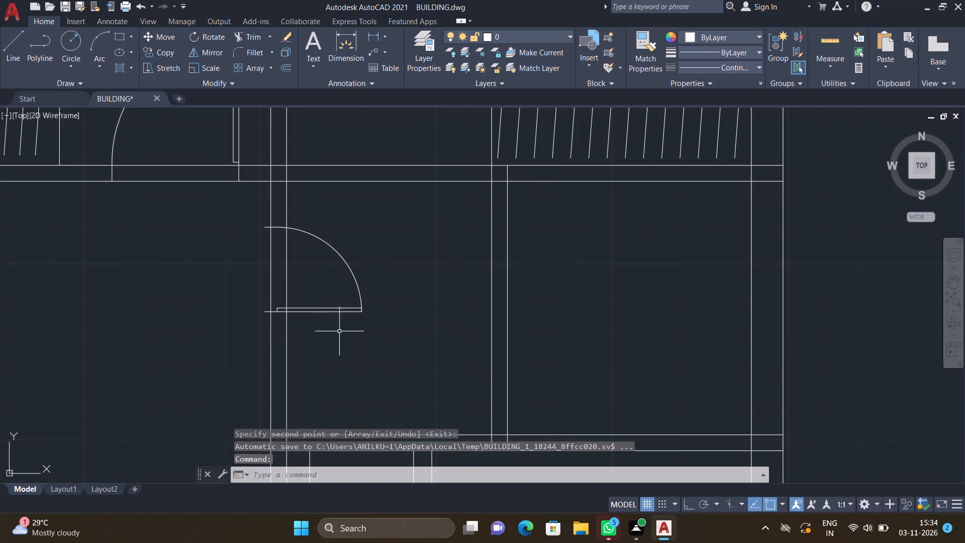
Move the new small door horizontally with Ortho on so its lower jamb end meets the far face of the room's left wall.
key("F8")
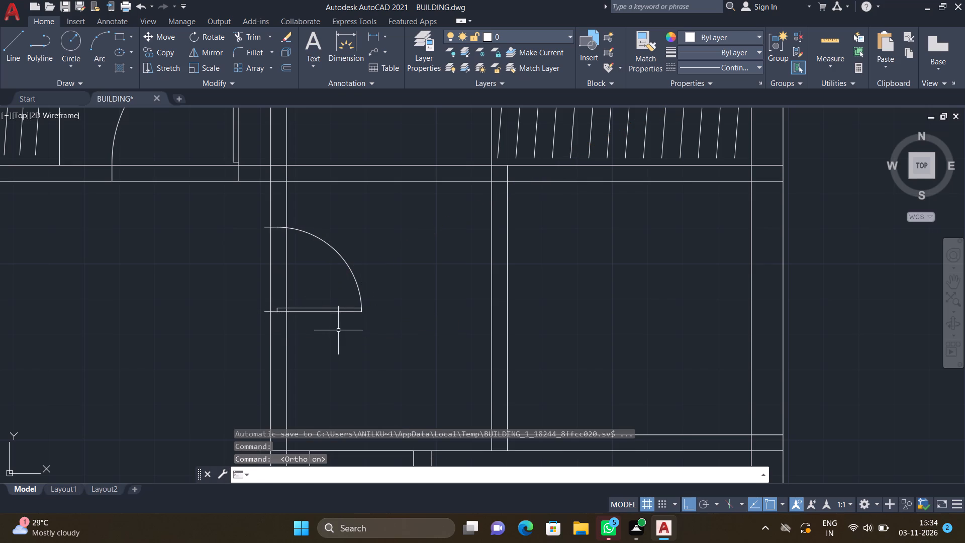
key("F8")
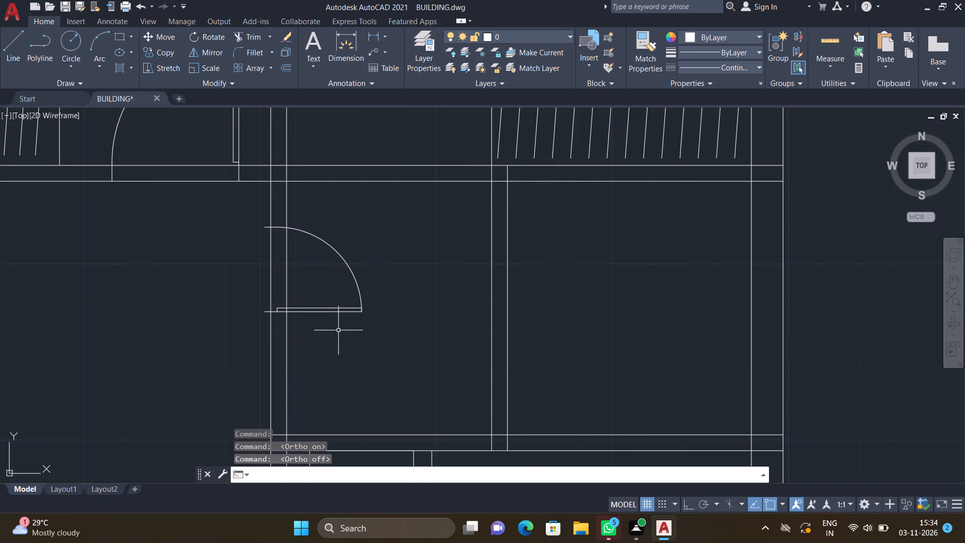
key("m")
key("Return")
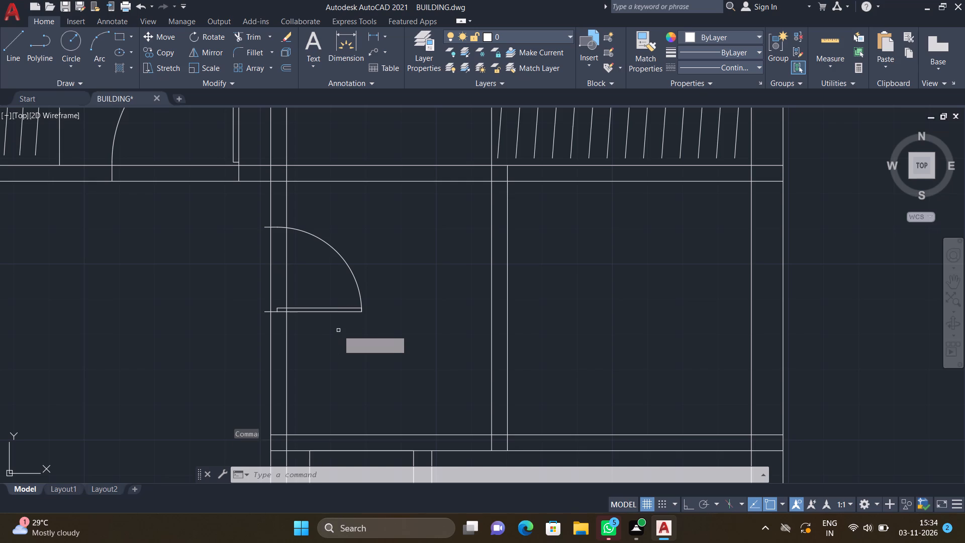
key("F8")
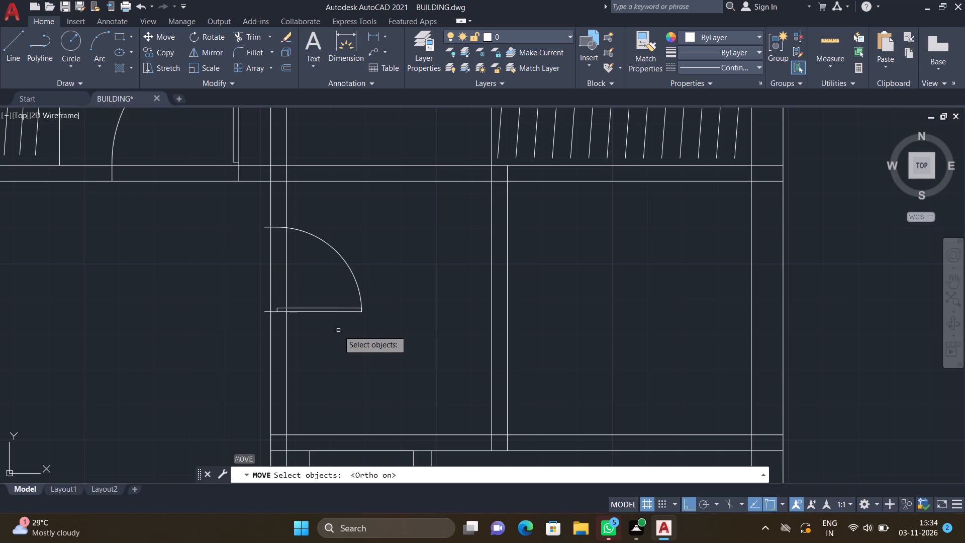
left_click(326, 308)
key("Return")
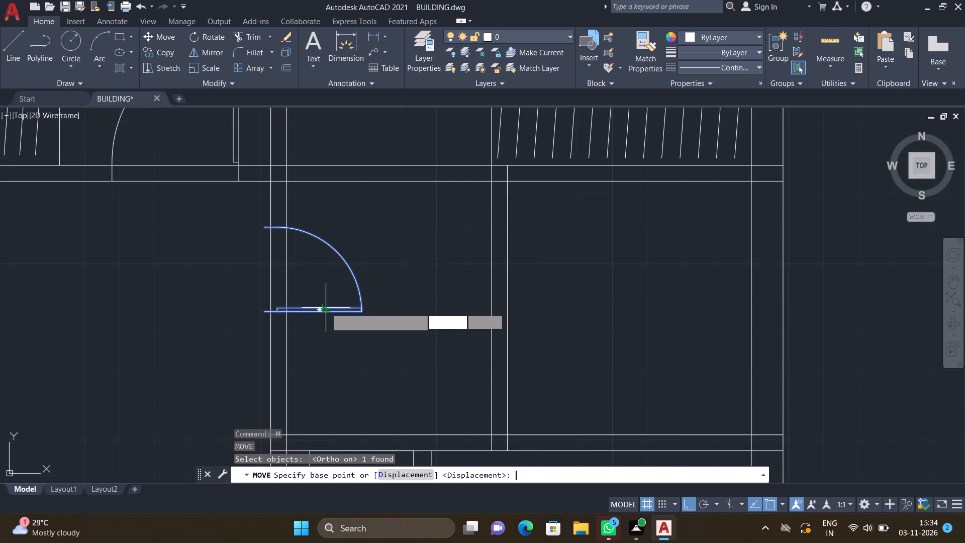
scroll(260, 321, "up", 5)
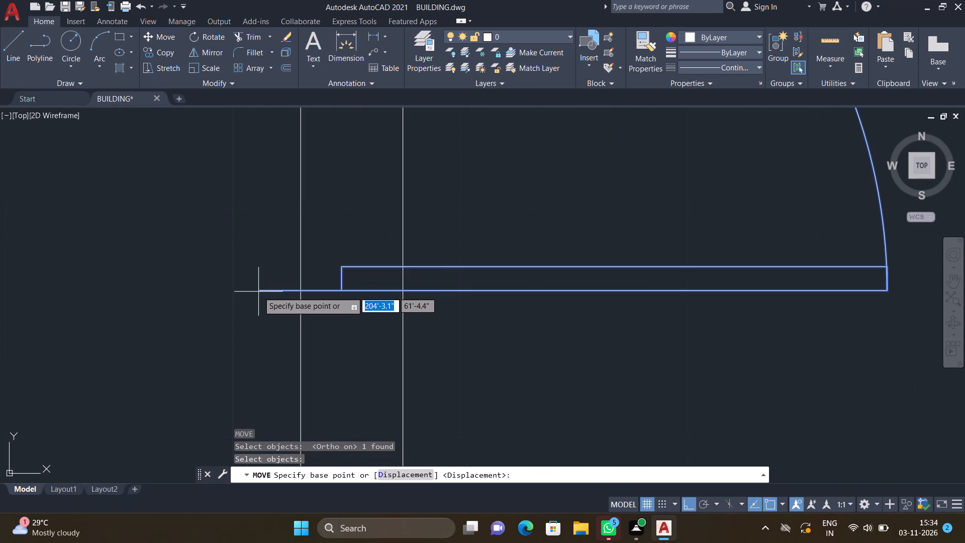
left_click(259, 292)
left_click(303, 292)
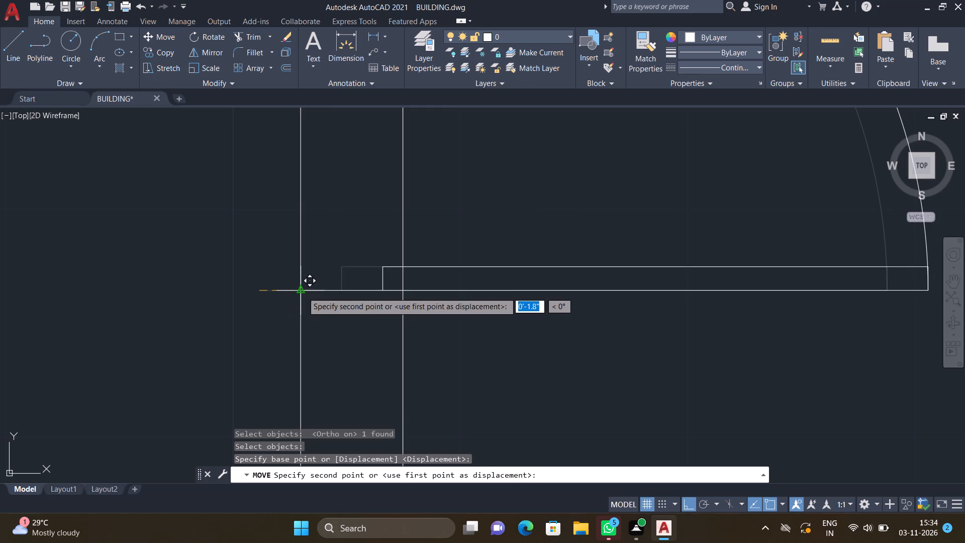
Copy the small vertically split circle's lower right quarter door into the top wall of the lower right room, with Ortho off.
scroll(243, 375, "down", 5)
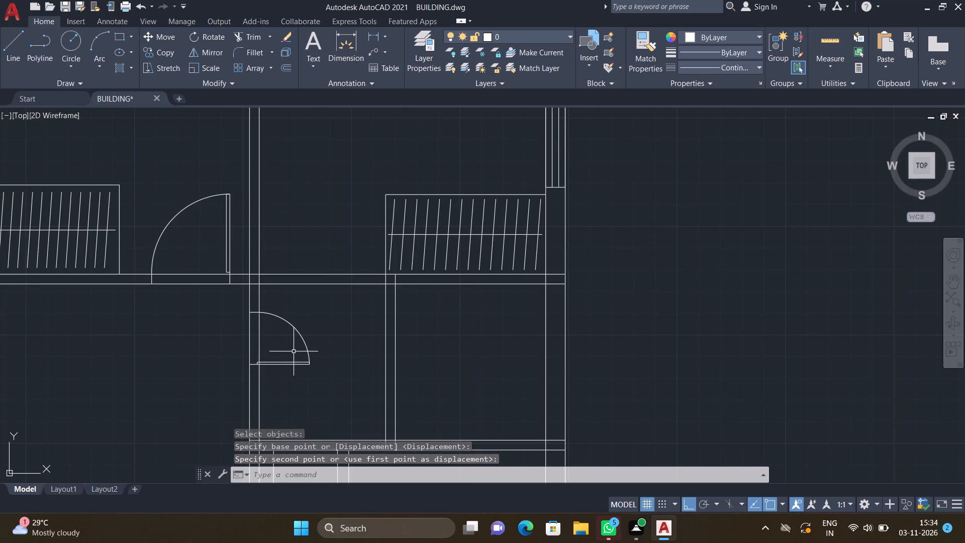
scroll(294, 349, "down", 4)
middle_click_drag(393, 339, 352, 390)
scroll(357, 390, "down", 2)
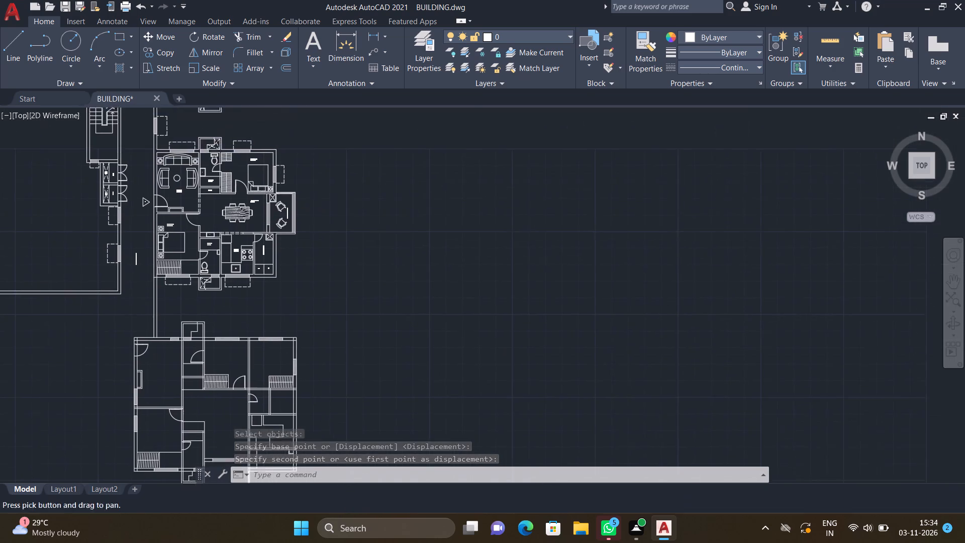
scroll(364, 377, "down", 2)
scroll(506, 293, "up", 4)
scroll(494, 209, "up", 4)
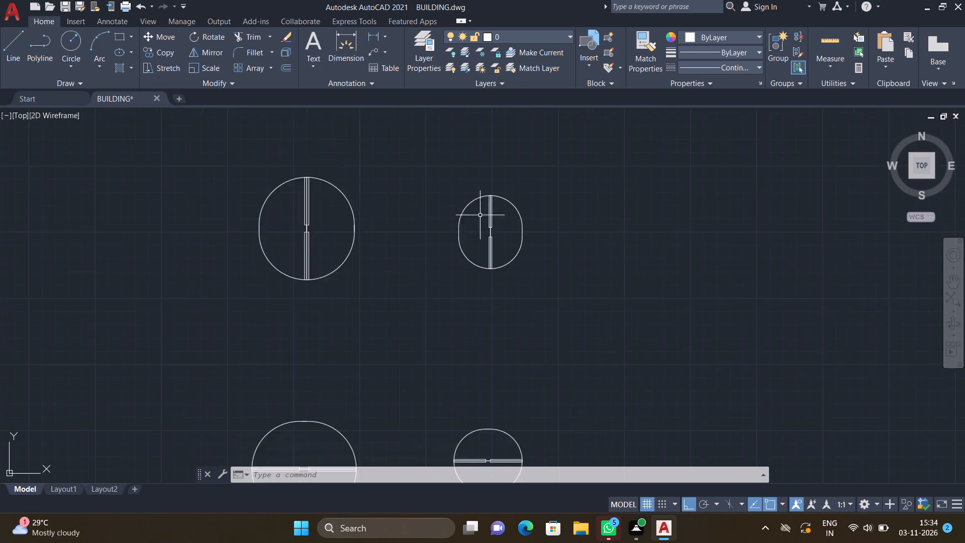
type("CO")
key("Return")
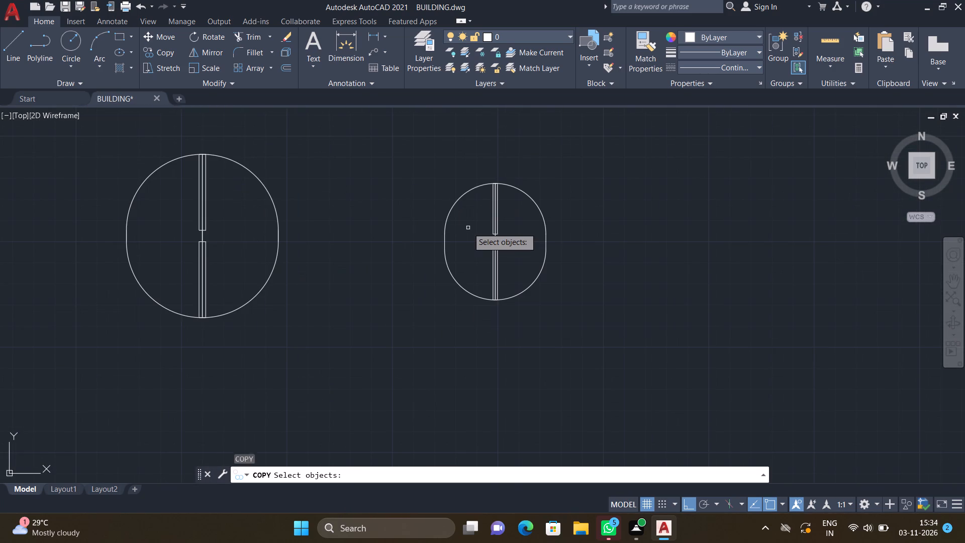
left_click(526, 290)
key("Return")
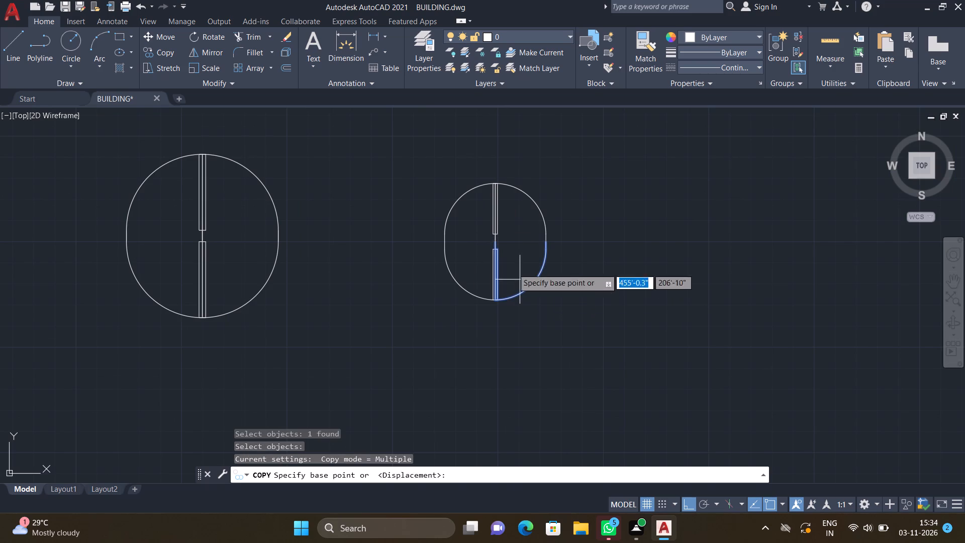
scroll(502, 241, "up", 3)
left_click(472, 244)
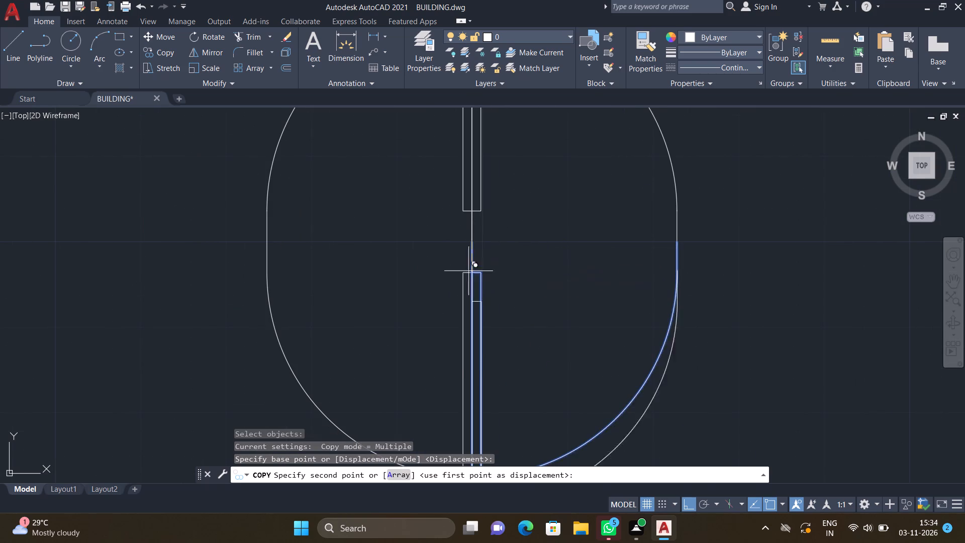
scroll(424, 349, "down", 6)
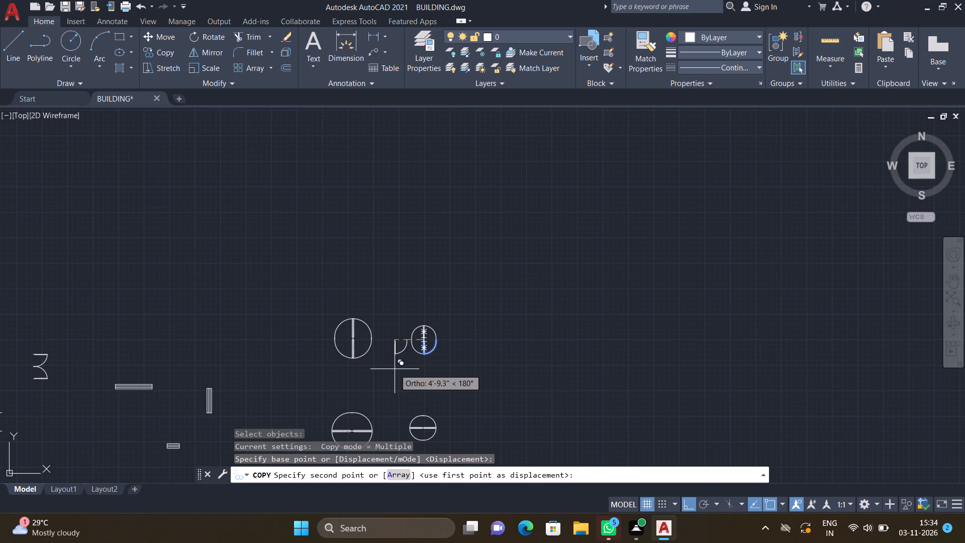
key("F8")
scroll(394, 369, "down", 5)
scroll(349, 390, "down", 4)
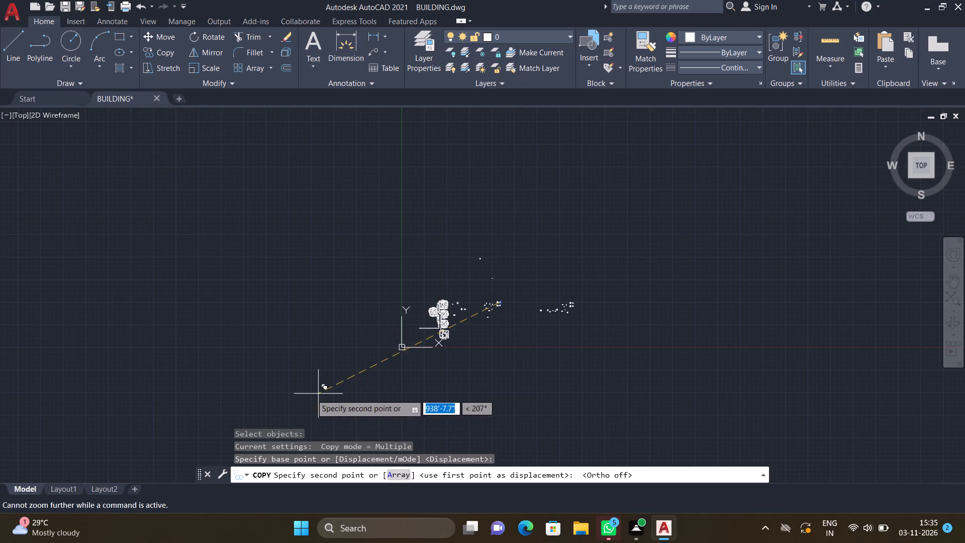
scroll(448, 348, "up", 3)
scroll(492, 320, "up", 4)
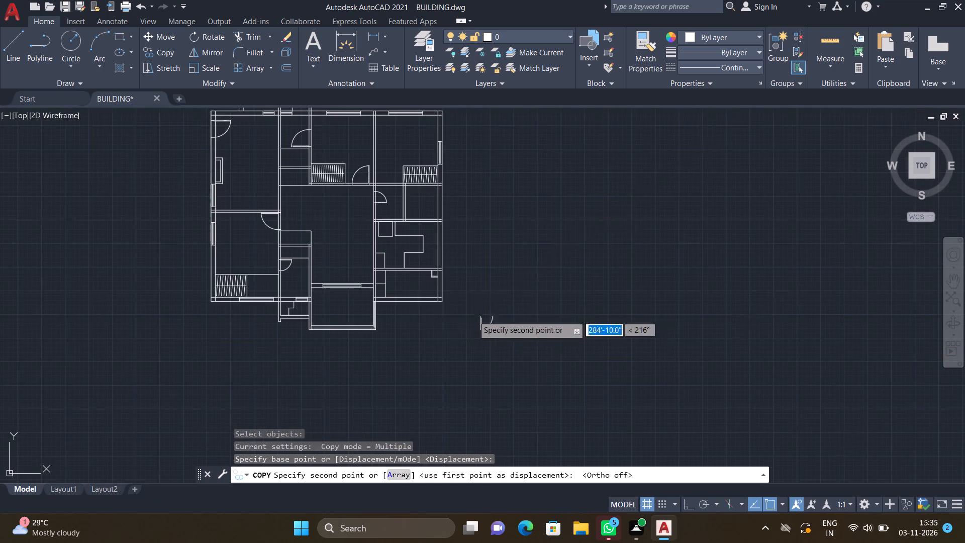
scroll(372, 275, "up", 1)
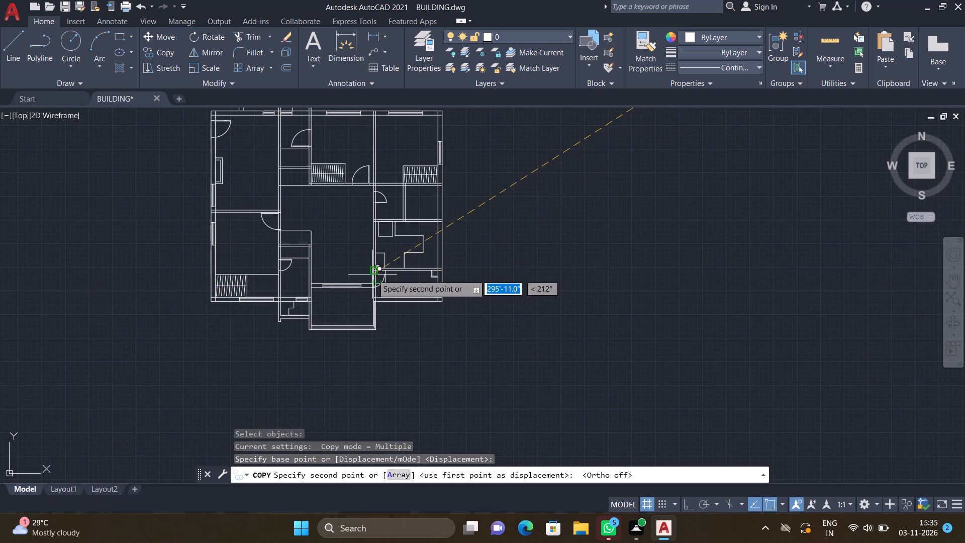
scroll(372, 275, "up", 3)
scroll(422, 257, "up", 3)
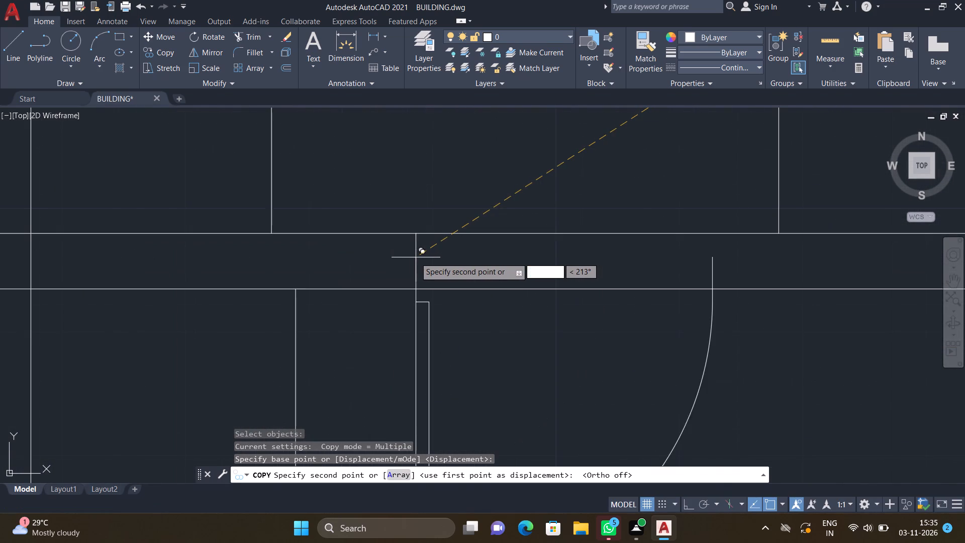
left_click(395, 234)
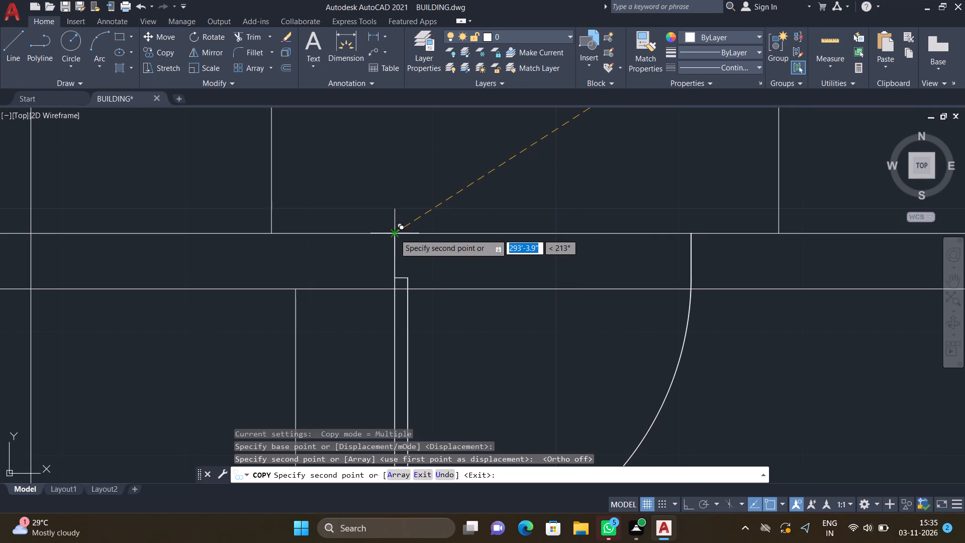
key("Return")
Copy the small horizontally split circle's lower right quarter door into the partition wall between the two small rooms below the upper right room.
scroll(441, 288, "down", 4)
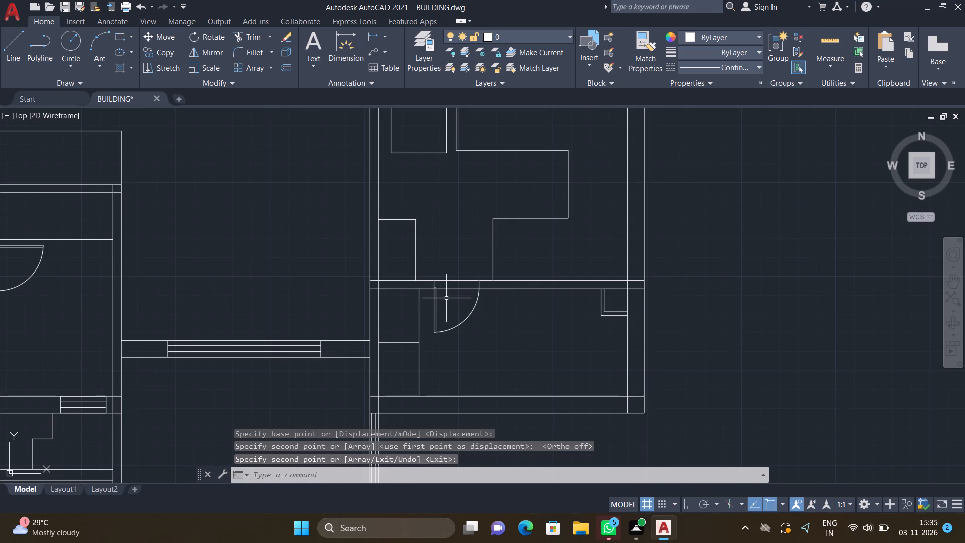
scroll(446, 299, "down", 3)
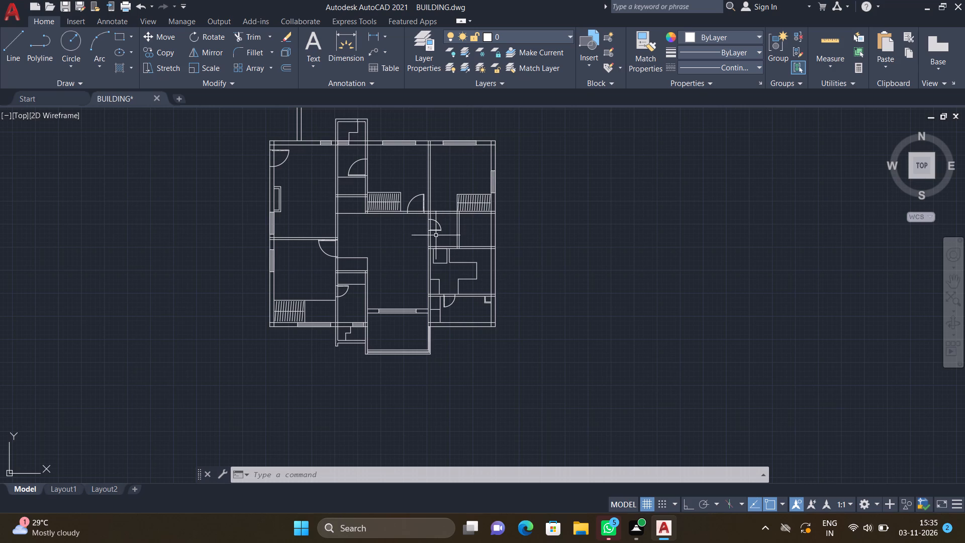
middle_click_drag(417, 238, 402, 294)
scroll(419, 284, "down", 4)
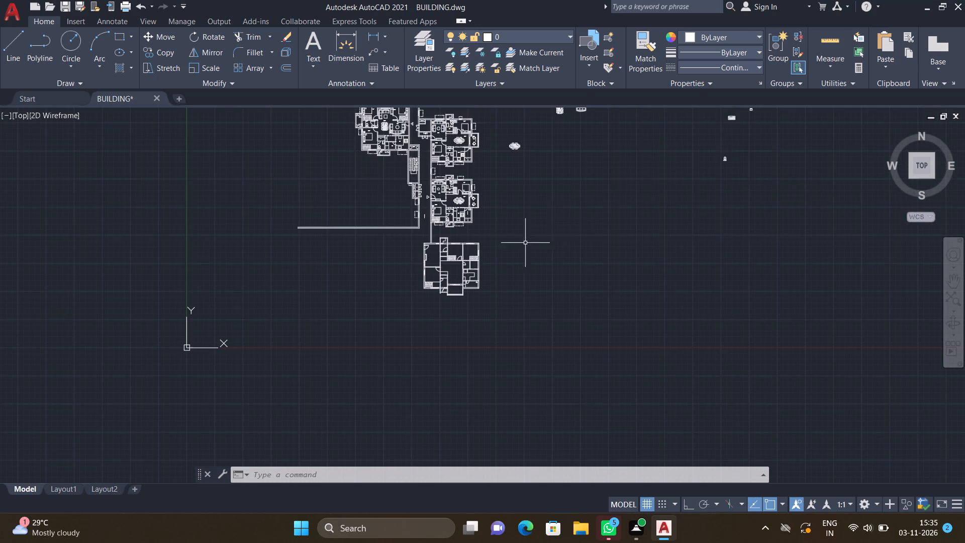
middle_click_drag(636, 175, 511, 313)
scroll(659, 222, "up", 3)
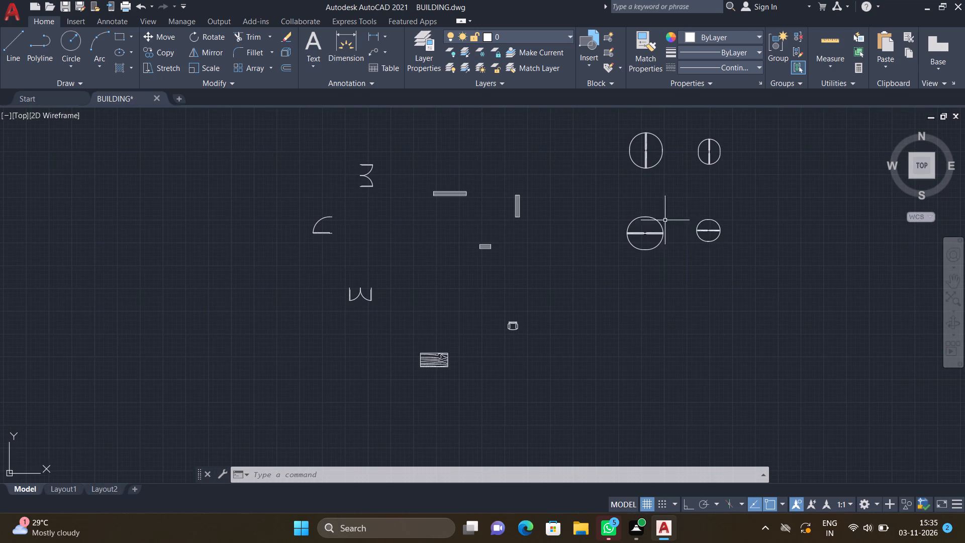
scroll(722, 224, "up", 2)
key("c")
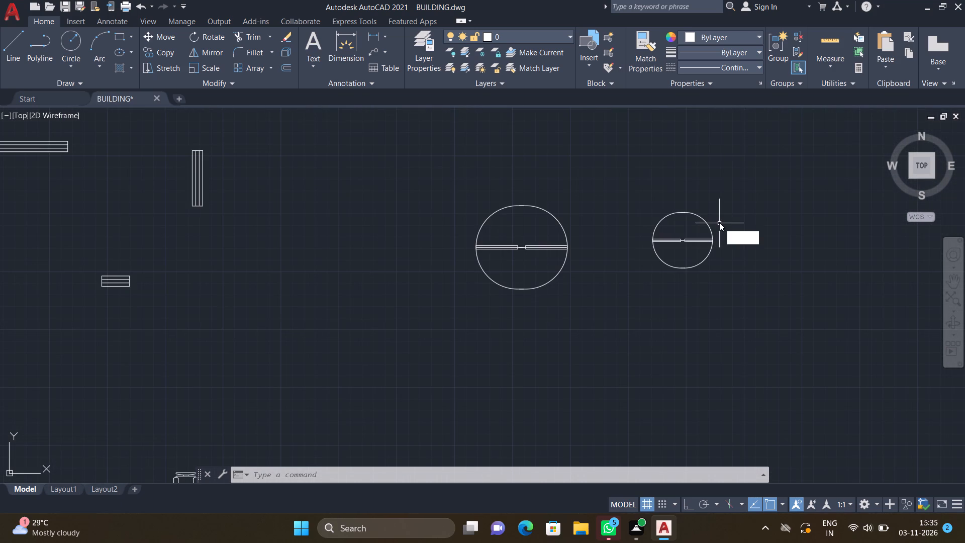
key("o")
key("Return")
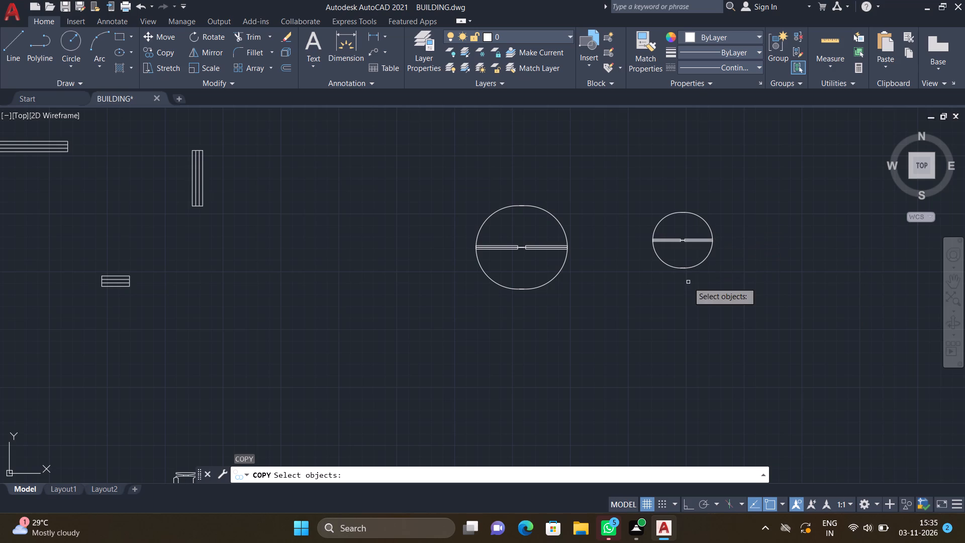
scroll(713, 257, "up", 1)
left_click(699, 259)
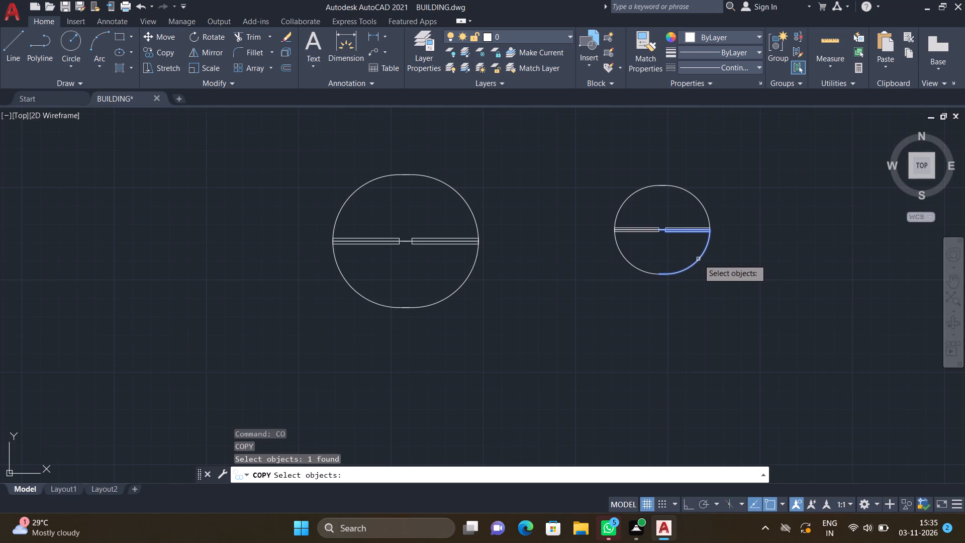
key("Return")
scroll(638, 236, "up", 3)
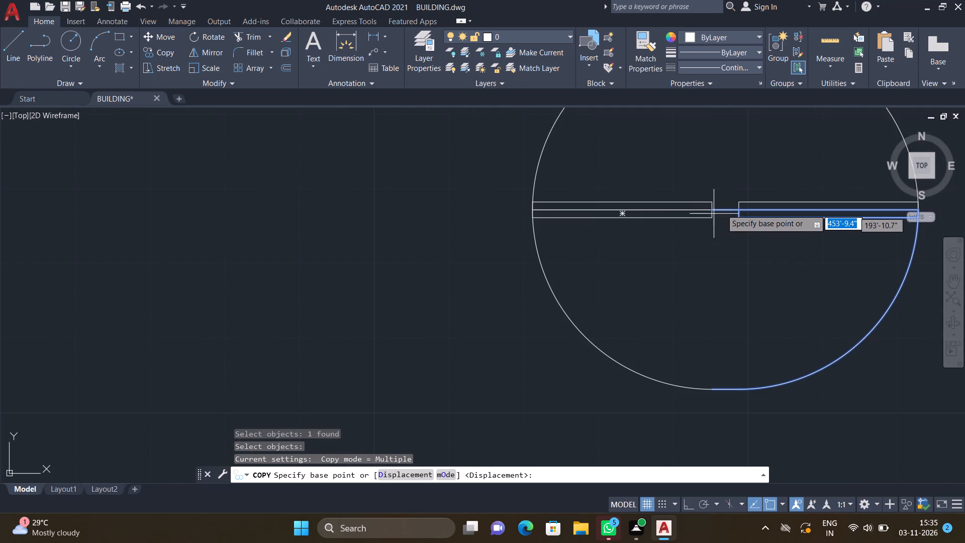
left_click(725, 209)
scroll(591, 346, "down", 6)
scroll(490, 364, "down", 5)
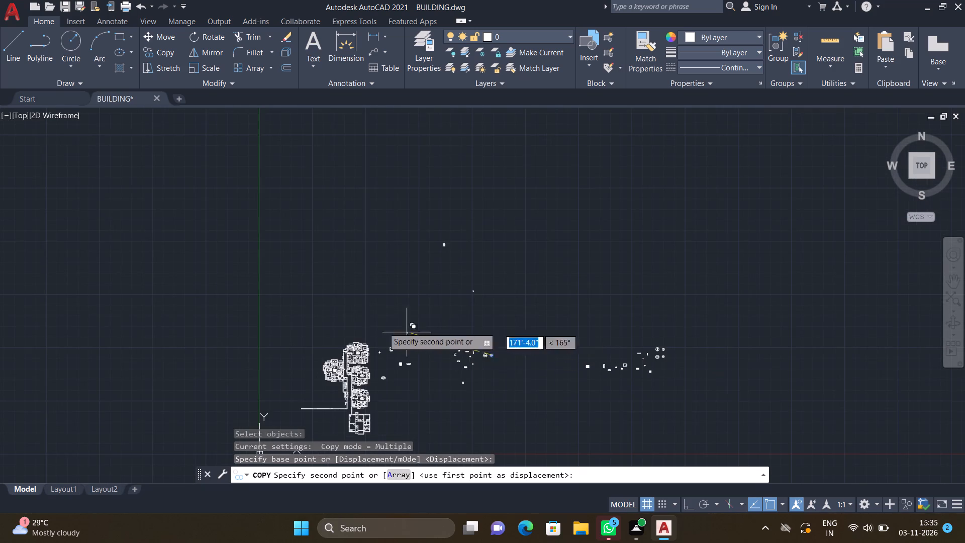
scroll(337, 310, "down", 1)
scroll(353, 404, "up", 3)
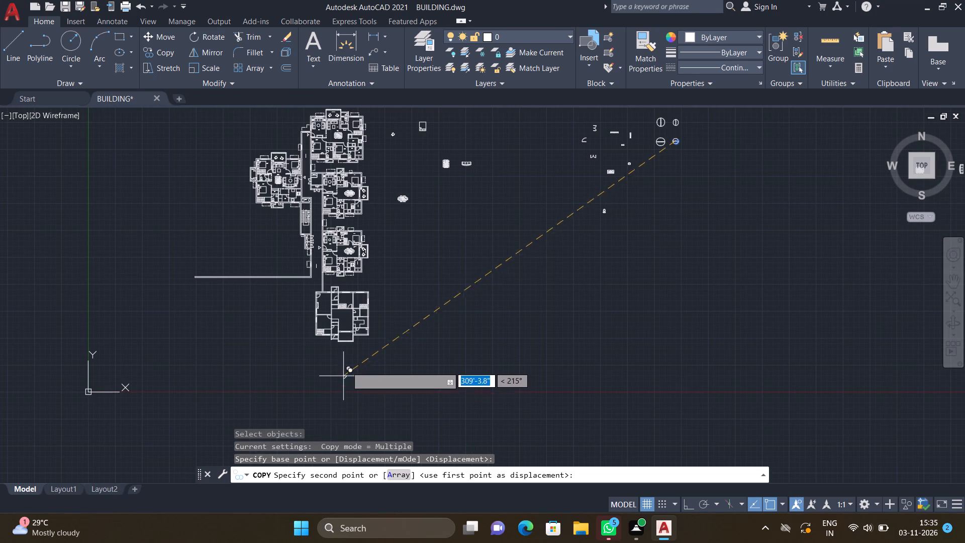
scroll(347, 355, "up", 4)
middle_click_drag(388, 271, 389, 306)
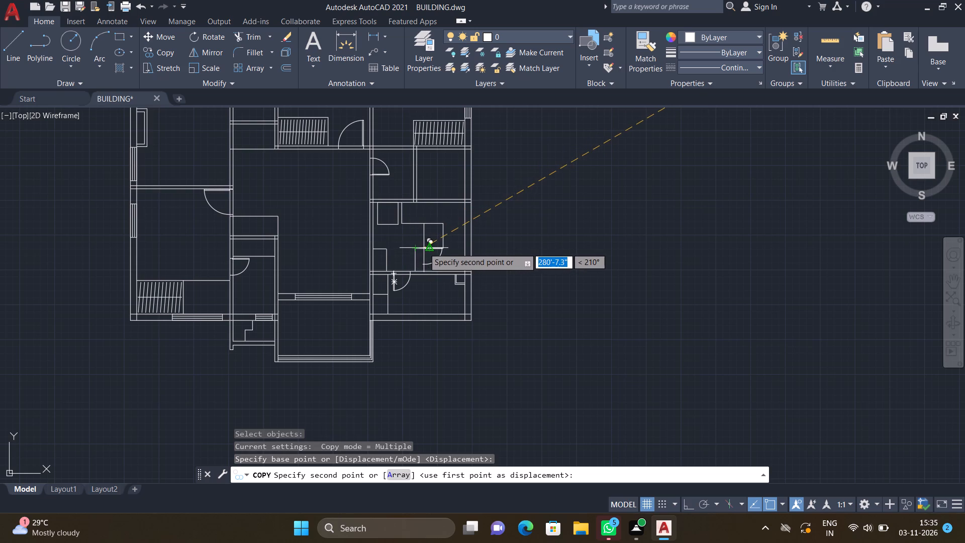
scroll(408, 282, "down", 2)
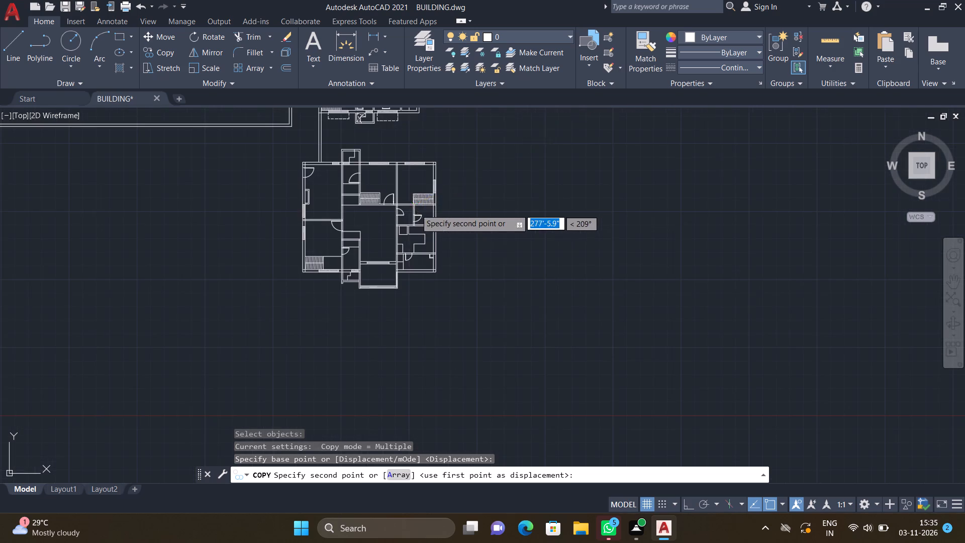
scroll(418, 224, "up", 2)
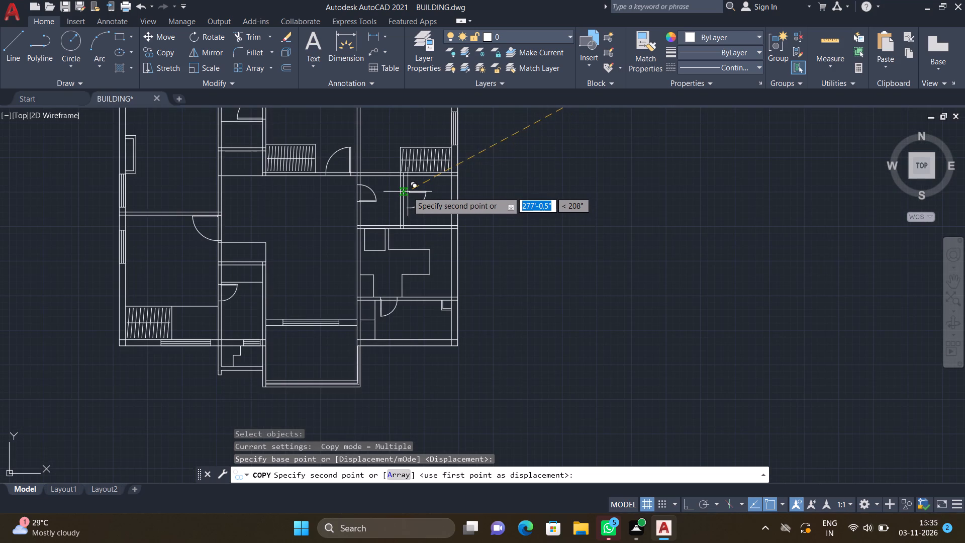
scroll(404, 189, "up", 3)
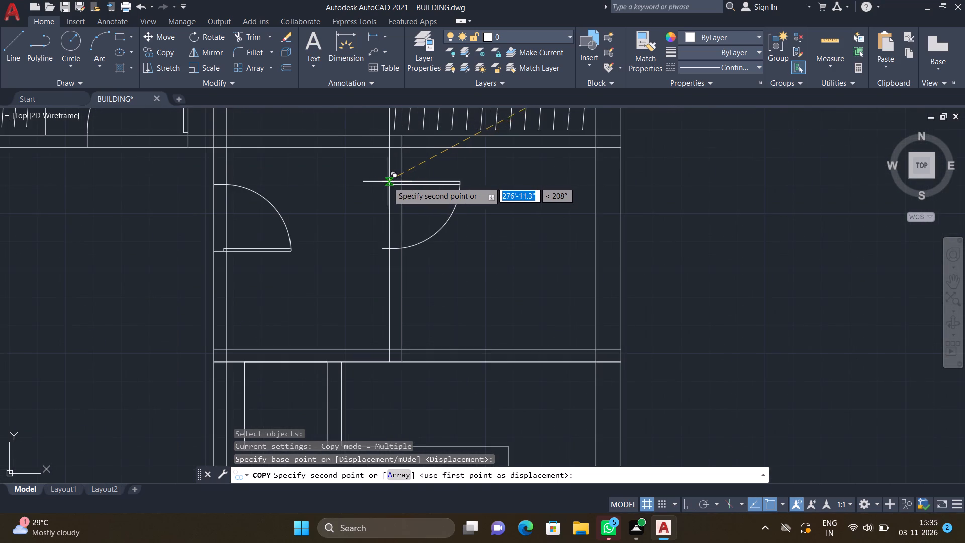
scroll(388, 182, "up", 3)
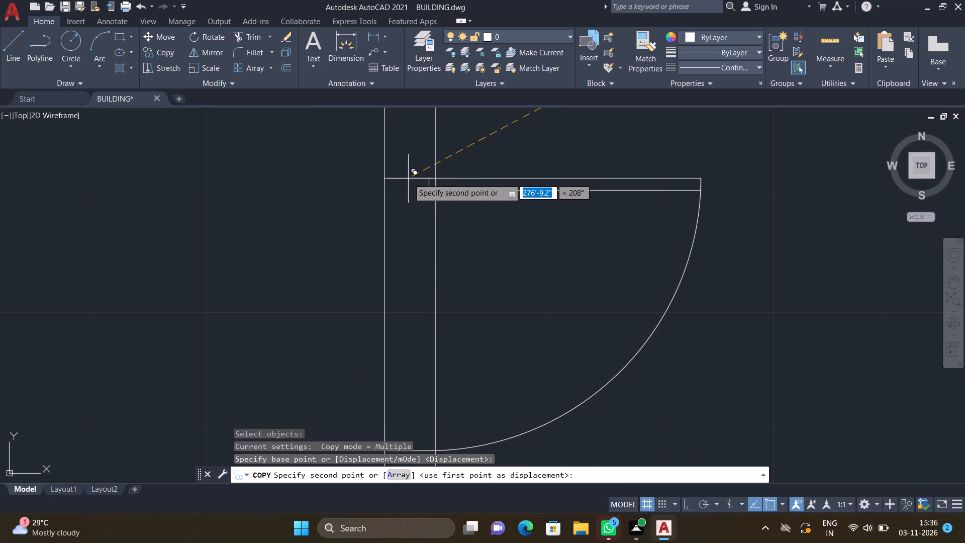
scroll(406, 174, "down", 2)
scroll(415, 168, "up", 1)
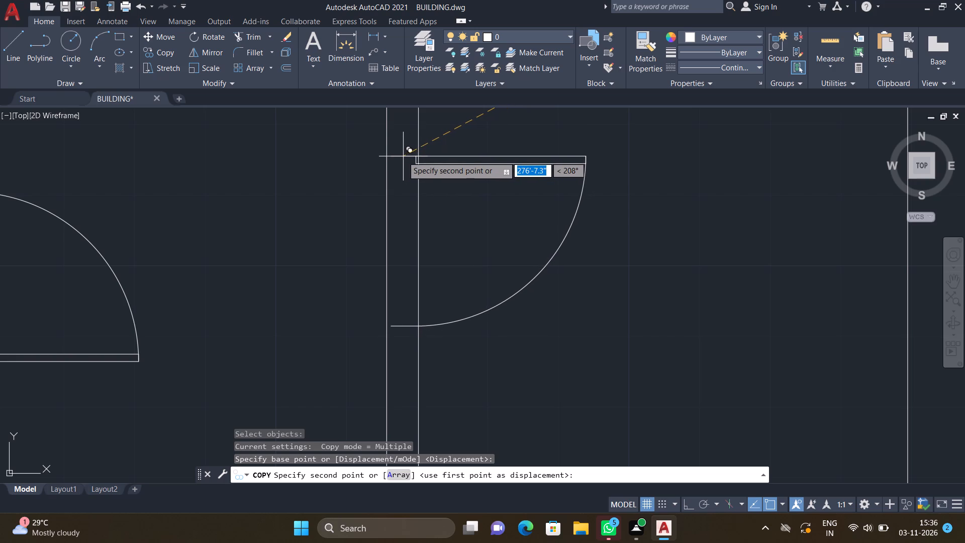
left_click(399, 155)
key("Return")
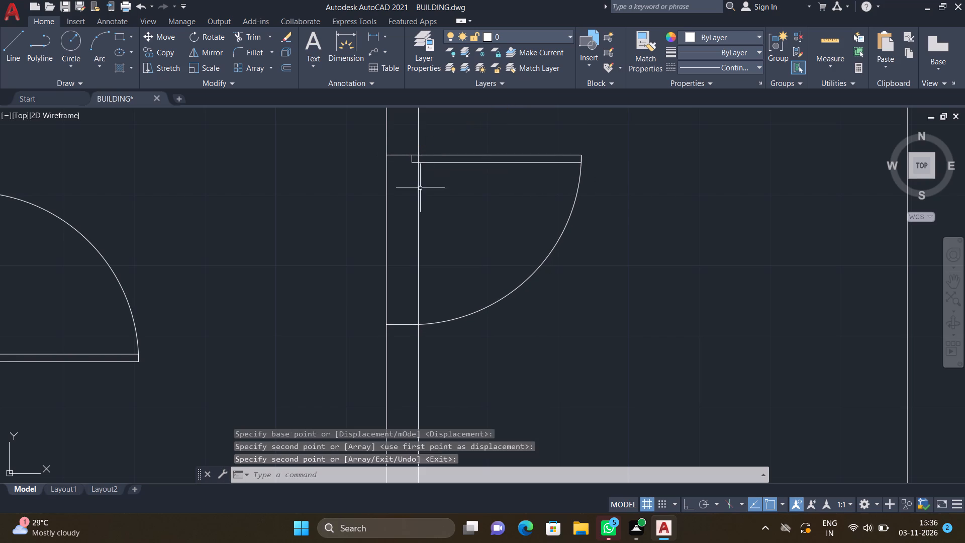
Move the new partition wall door horizontally with Ortho on so its lower jamb end meets the wall's left face.
scroll(408, 339, "up", 2)
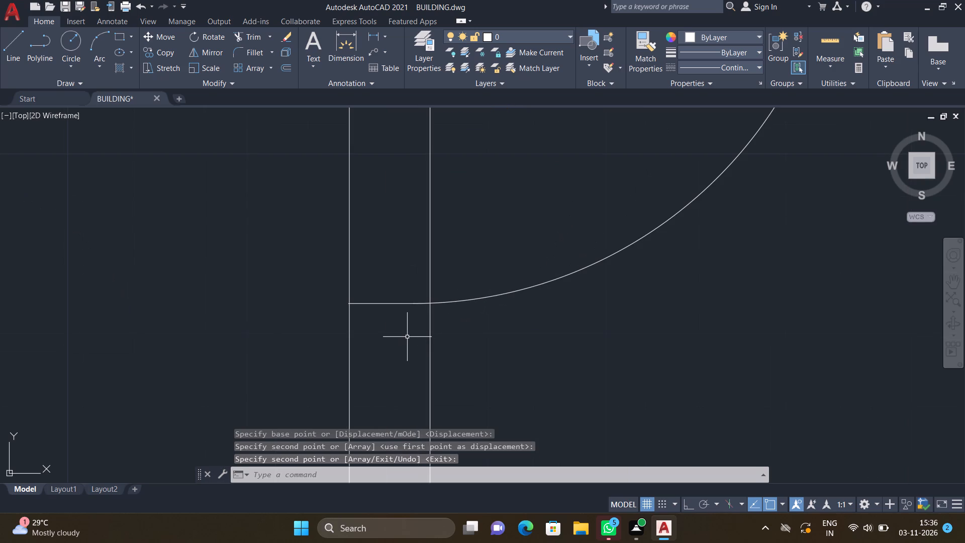
key("F8")
key("m")
key("Return")
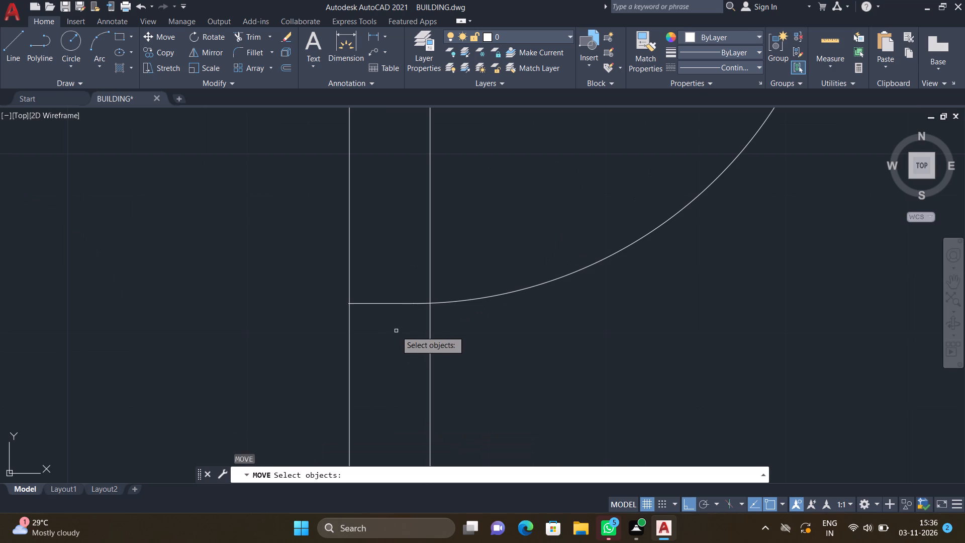
left_click(400, 302)
key("Return")
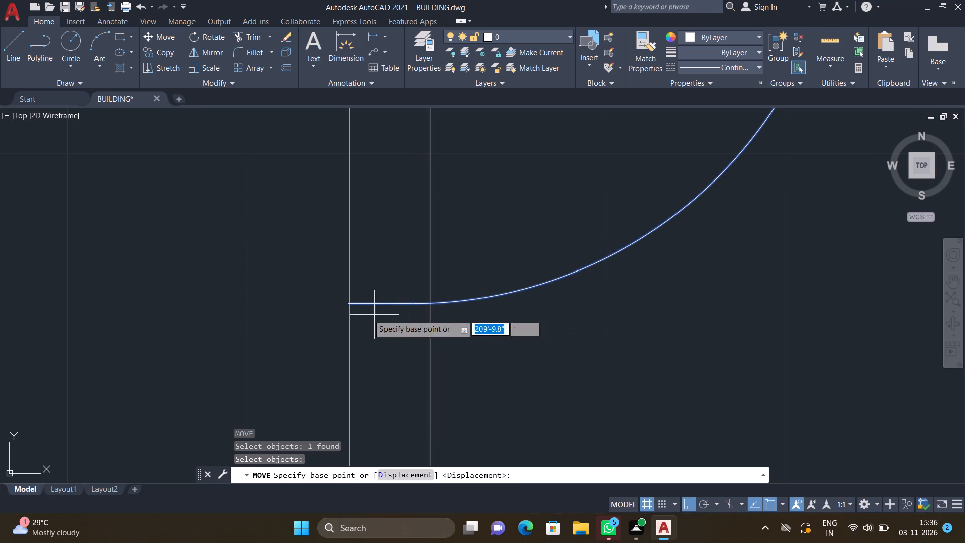
scroll(353, 315, "up", 3)
scroll(323, 278, "up", 3)
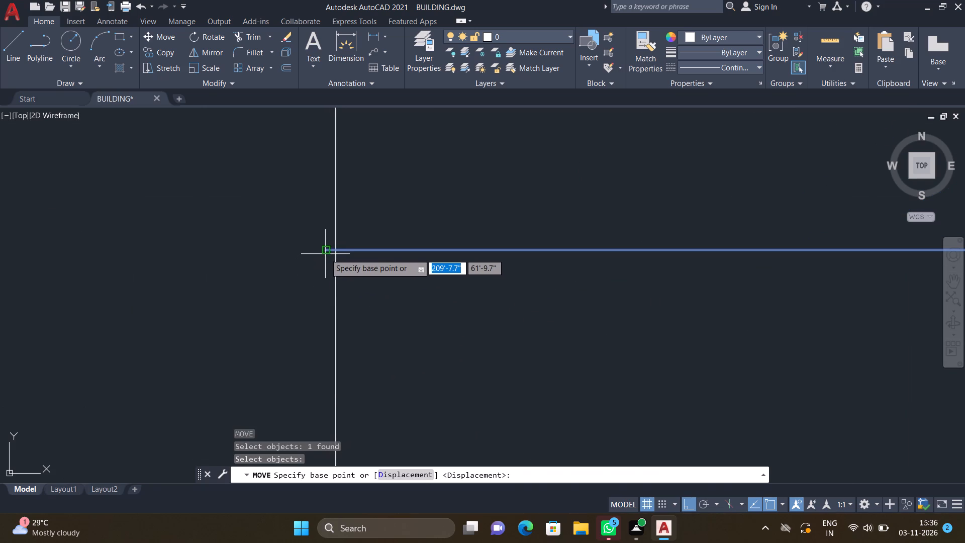
left_click(326, 252)
left_click(337, 249)
scroll(319, 312, "down", 5)
scroll(360, 299, "down", 5)
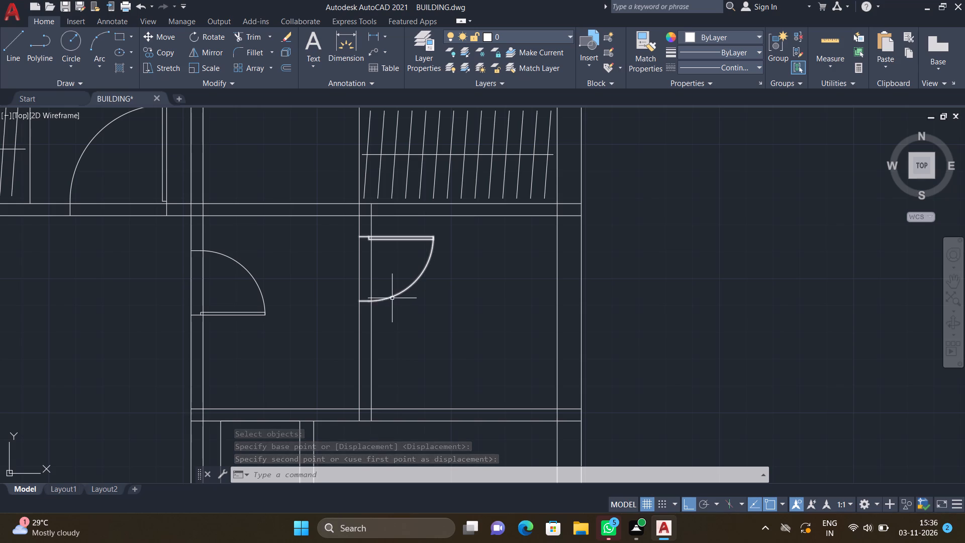
scroll(415, 304, "down", 3)
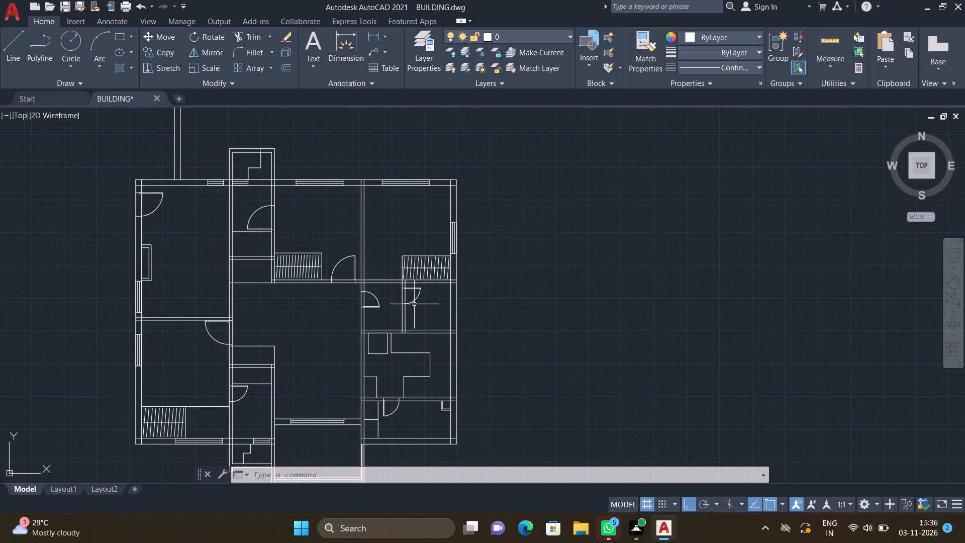
Draw an L-shaped line boxing off the upper right corner of the rightmost small room, running about 2'-2" down and across to the right wall.
scroll(423, 296, "up", 4)
key("l")
key("Return")
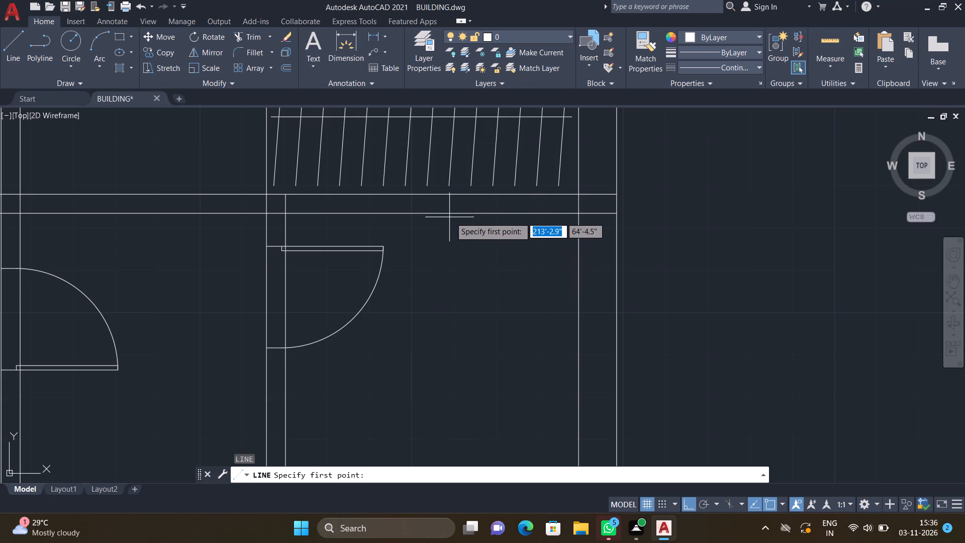
left_click_drag(450, 215, 454, 221)
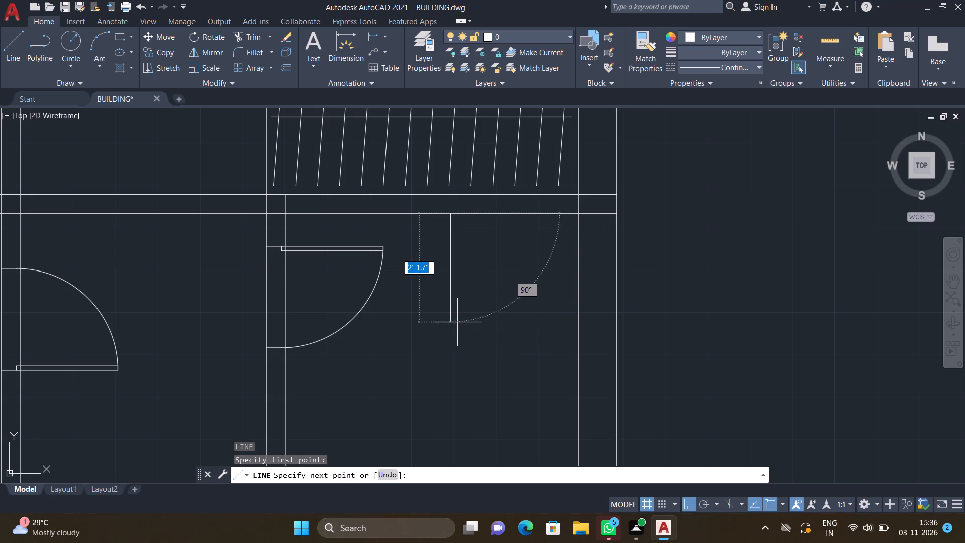
left_click(457, 322)
left_click(580, 321)
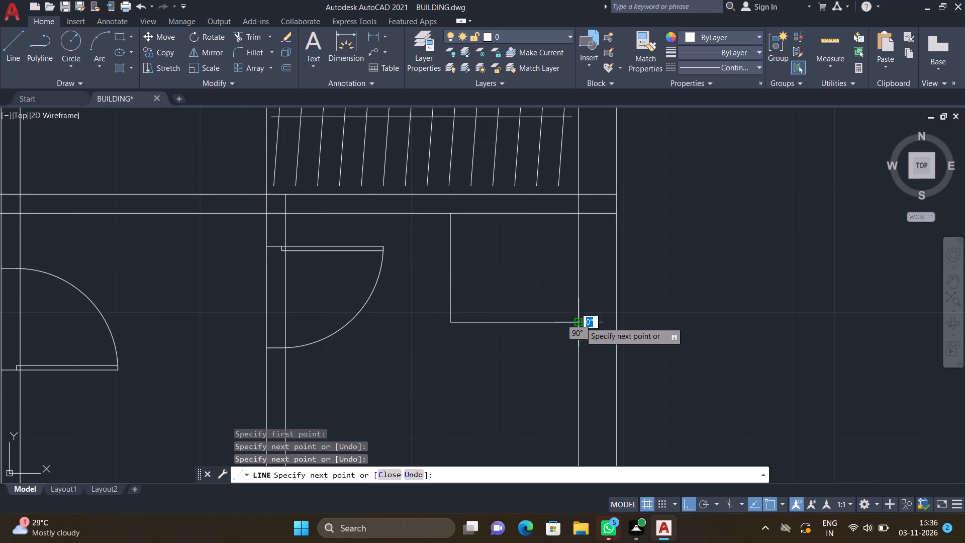
key("Return")
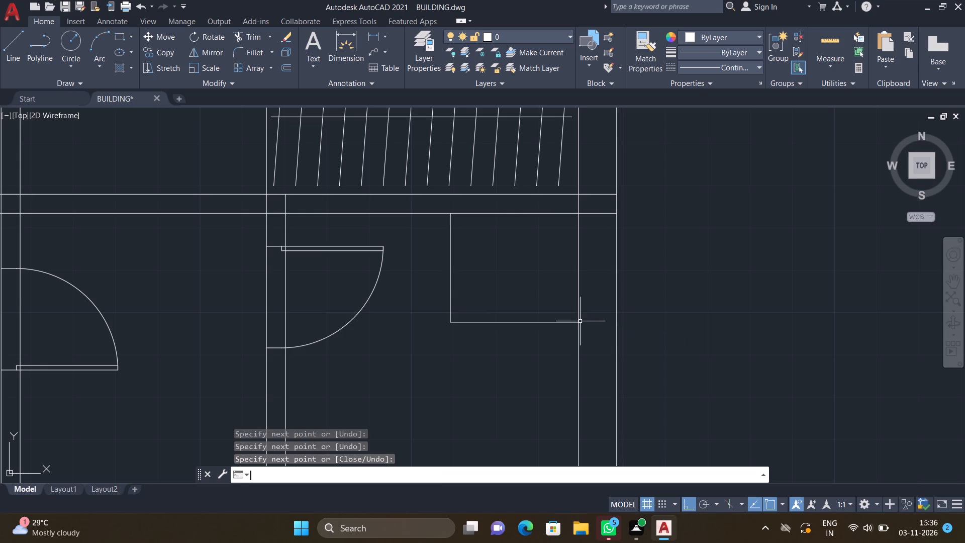
Copy the three-seat sofa from the furnished plan's drawing room into the lower plan's upper left room, just below its top wall, with Ortho off.
scroll(577, 324, "down", 4)
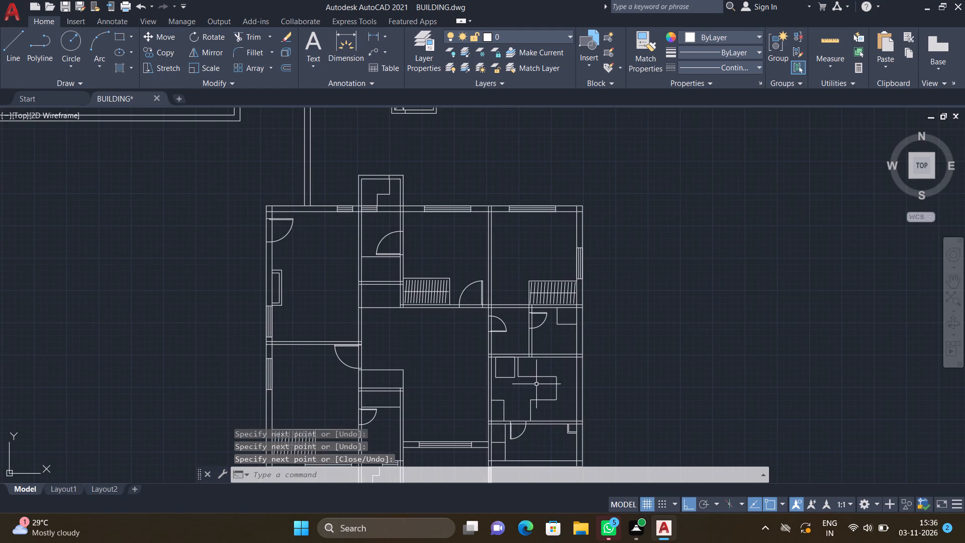
middle_click_drag(509, 298, 505, 283)
scroll(505, 283, "down", 2)
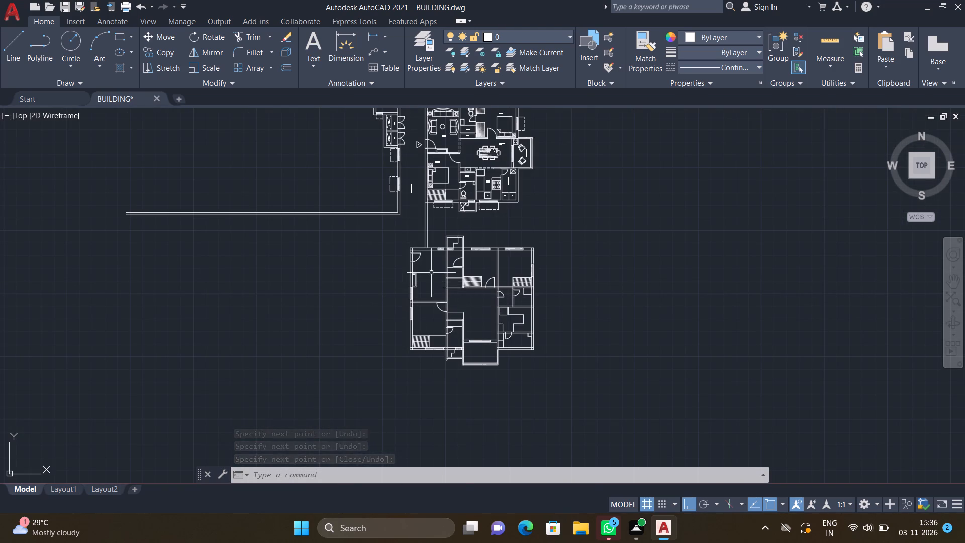
scroll(431, 273, "up", 2)
middle_click_drag(443, 293, 443, 306)
middle_click_drag(443, 321, 443, 337)
middle_click(443, 341)
middle_click(443, 342)
scroll(449, 297, "down", 2)
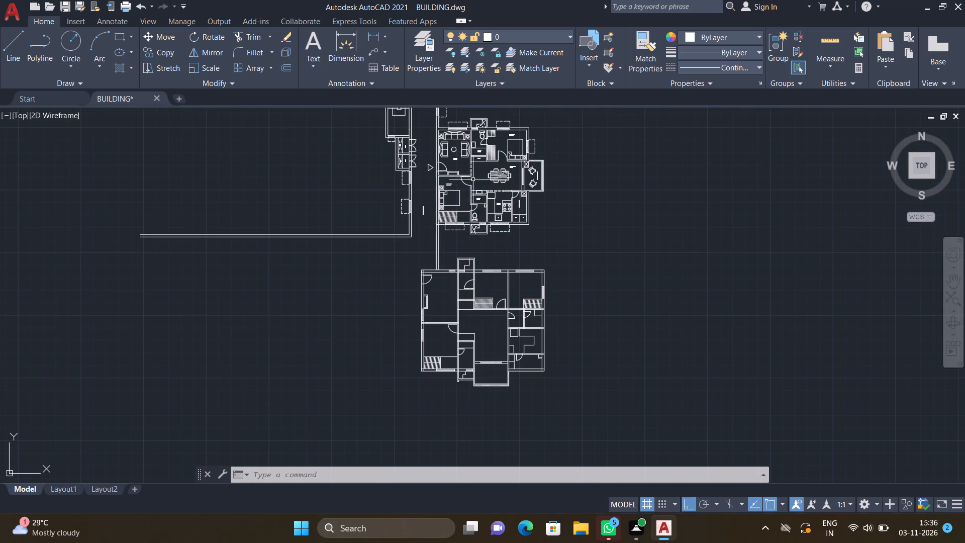
scroll(466, 129, "up", 3)
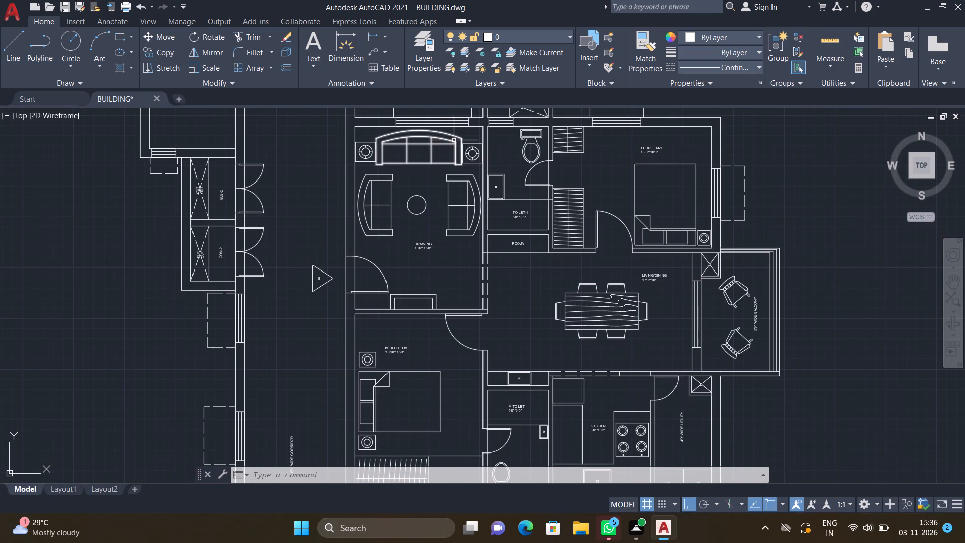
key("c")
key("o")
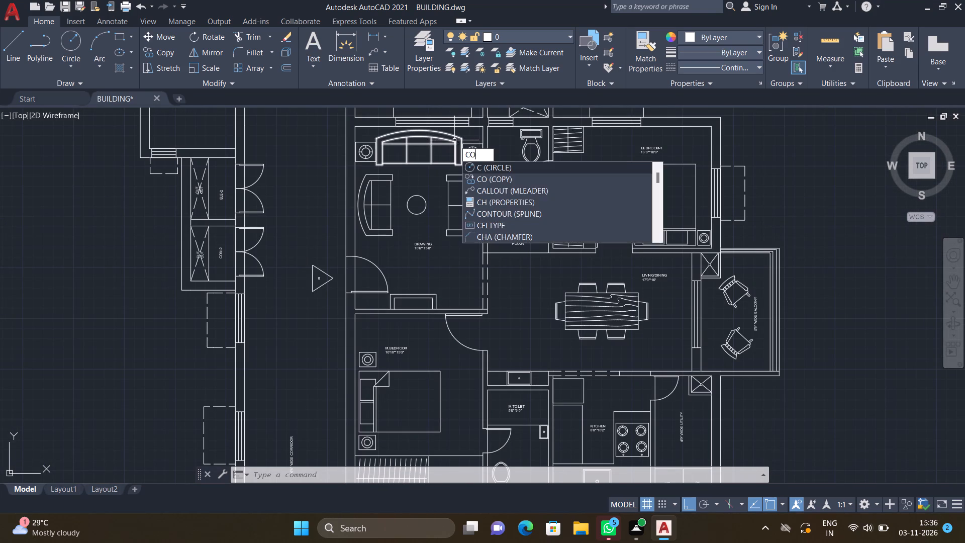
key("Return")
left_click(455, 154)
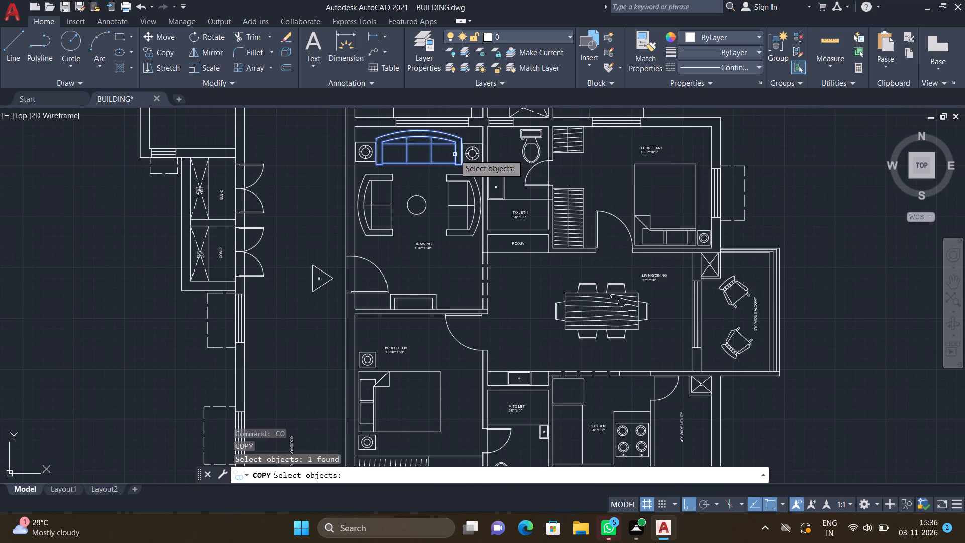
key("Return")
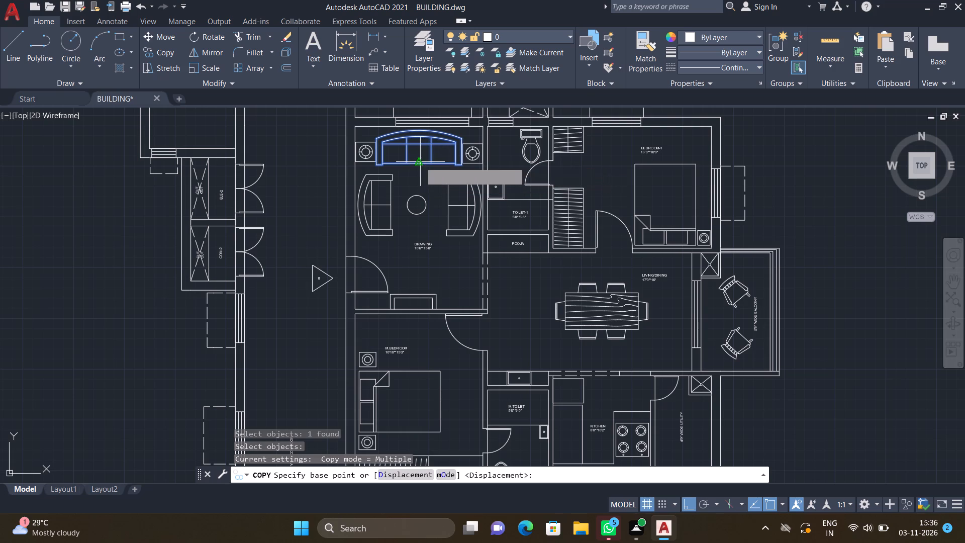
left_click(420, 162)
scroll(431, 220, "down", 5)
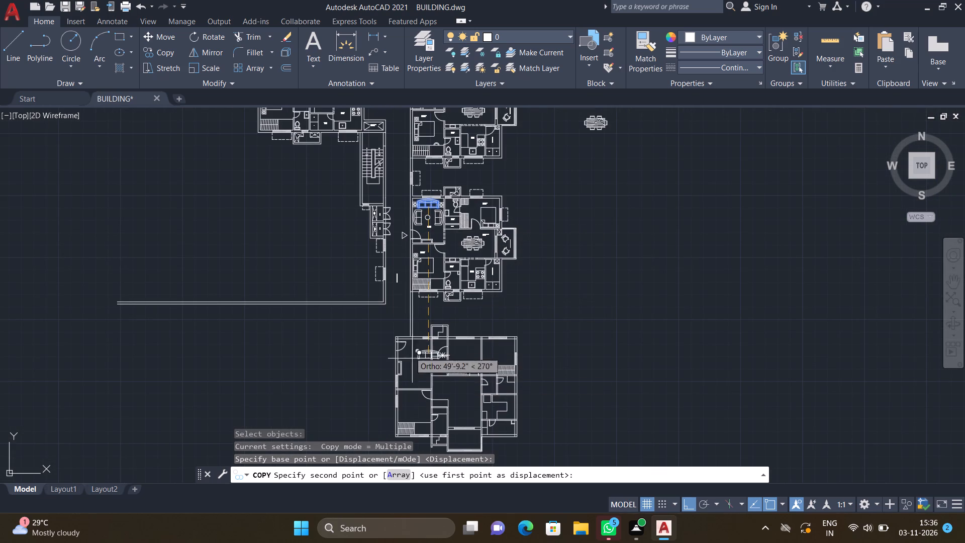
scroll(416, 374, "up", 3)
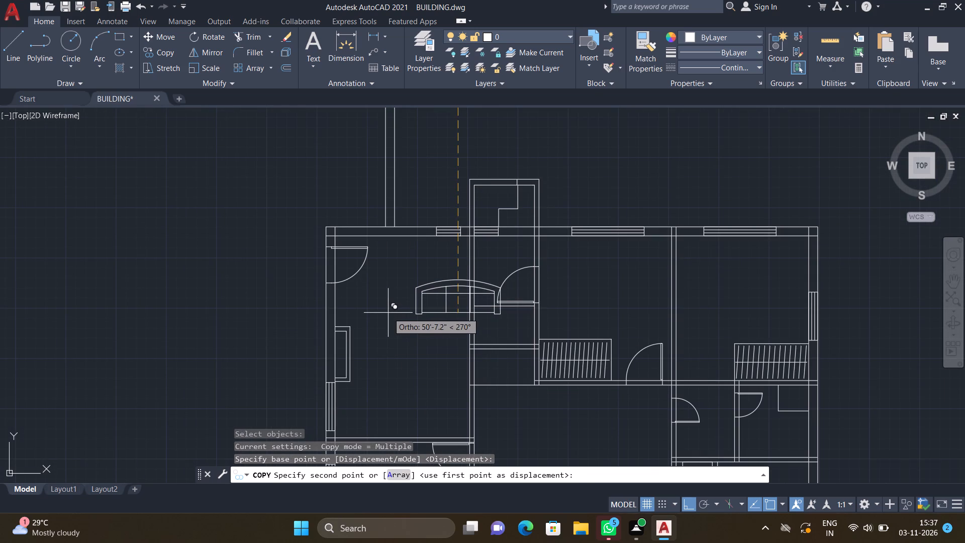
key("F8")
scroll(412, 280, "up", 1)
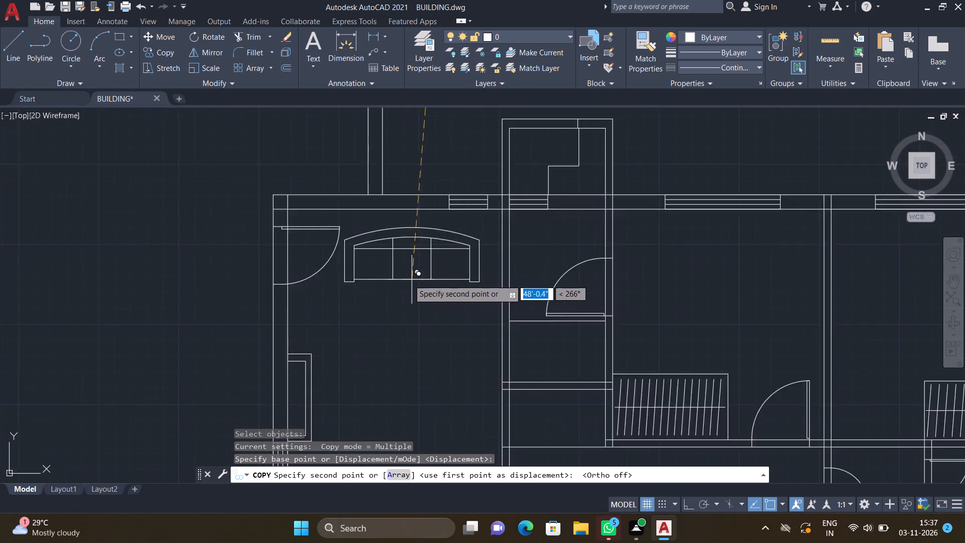
scroll(409, 280, "up", 1)
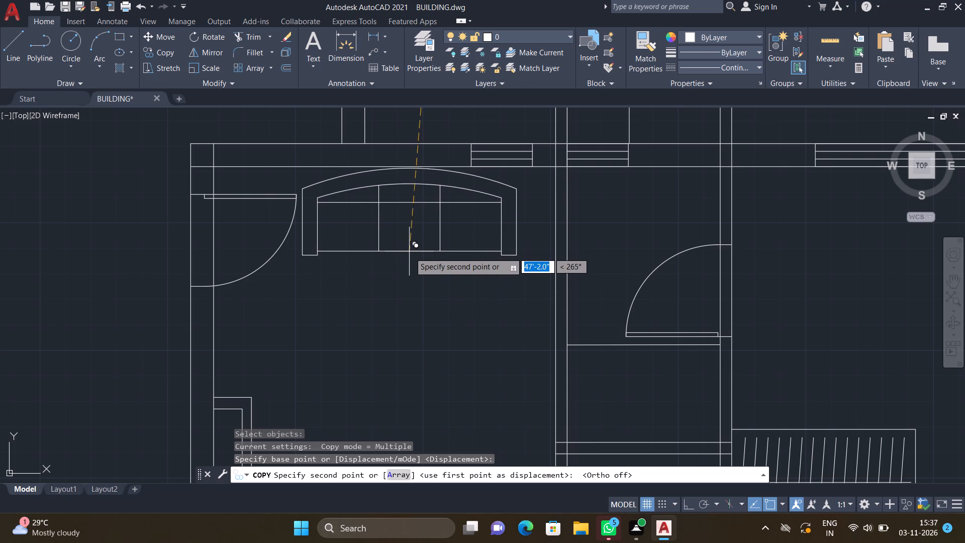
left_click(409, 256)
key("Return")
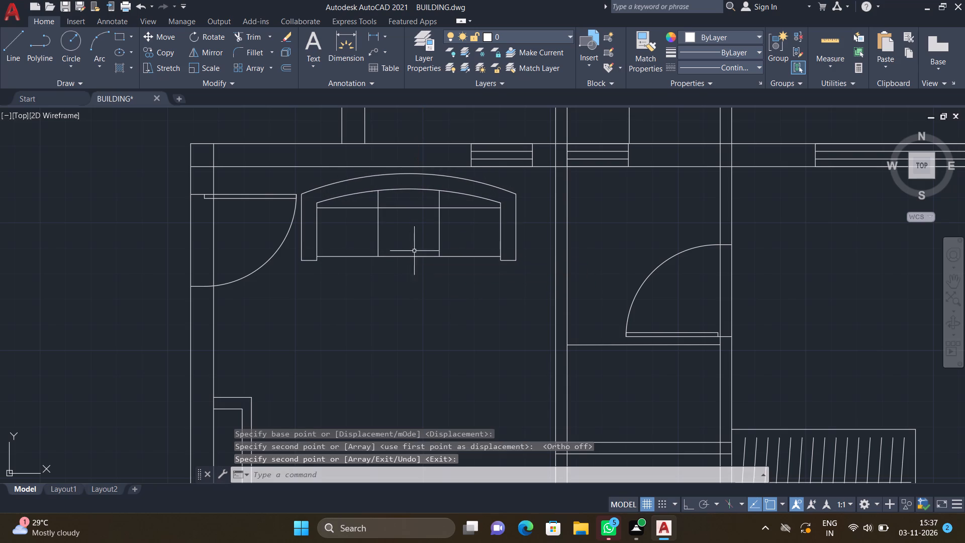
Draw a side table rectangle about 1'-1" by 1'-4" between the copied sofa's right arm and the room's right wall.
scroll(537, 213, "up", 2)
type("REC")
key("Return")
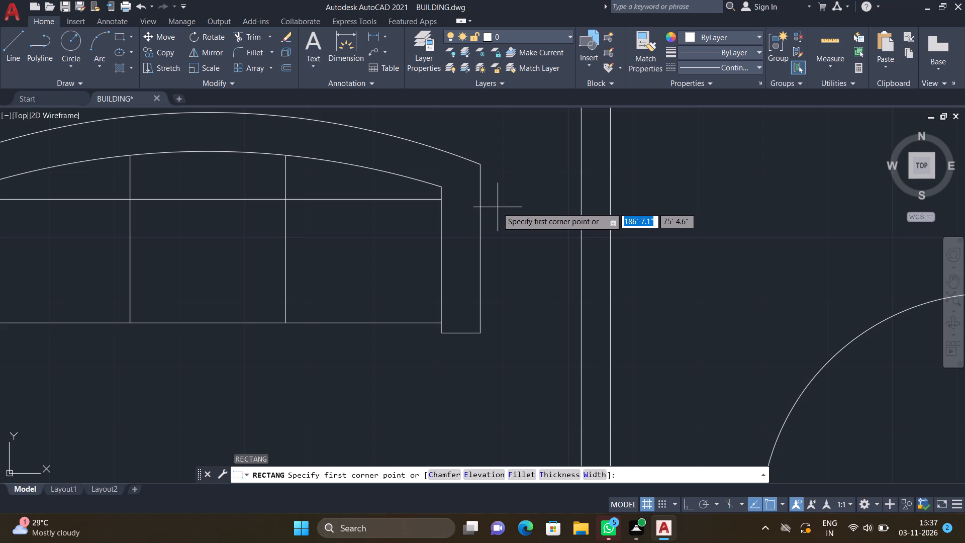
left_click(491, 222)
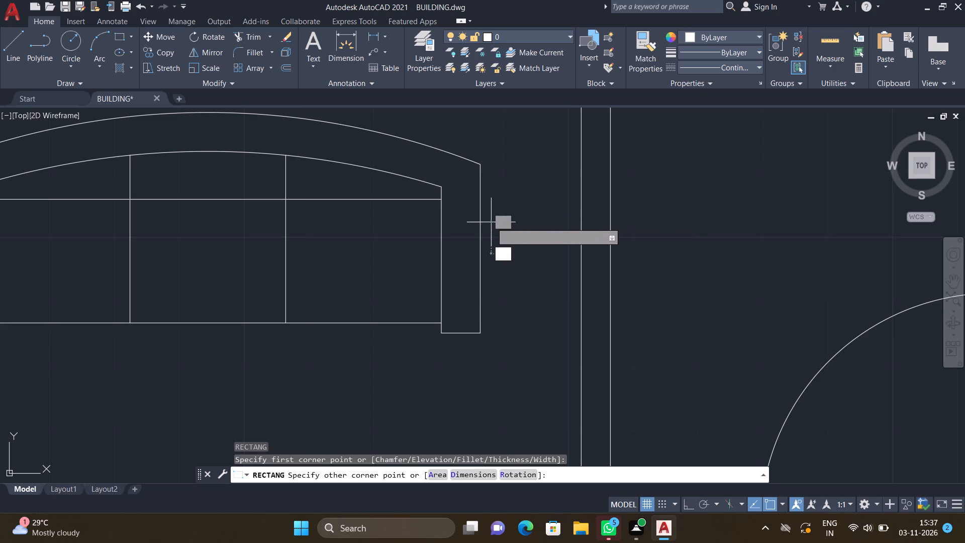
scroll(561, 323, "up", 2)
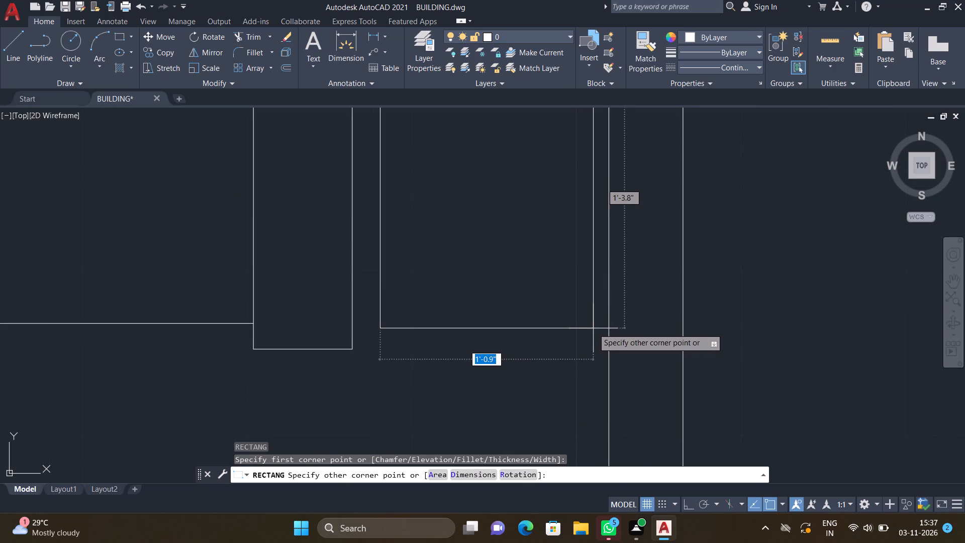
left_click(596, 328)
Draw two concentric circles centred in the side table rectangle, the outer one with a radius of about 4.3".
scroll(534, 323, "down", 2)
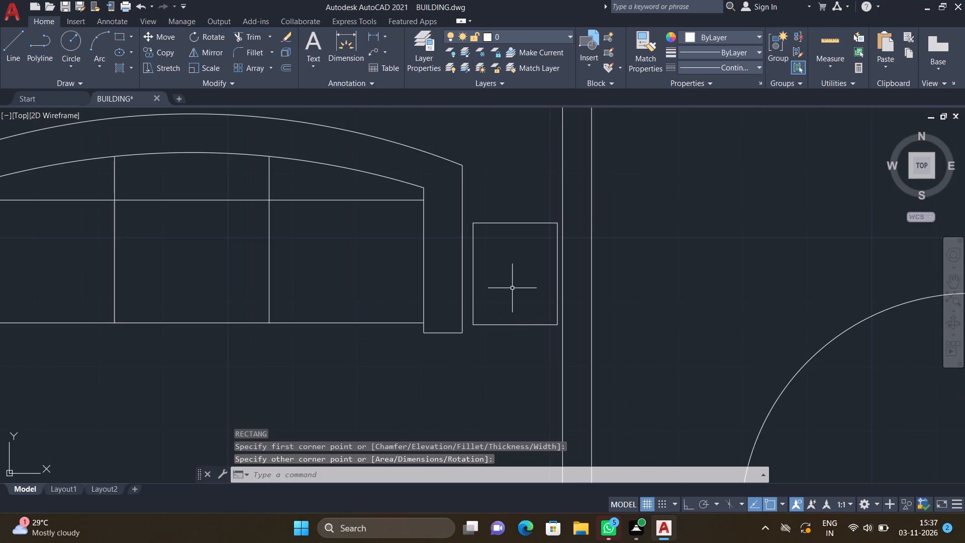
scroll(512, 288, "up", 1)
key("c")
key("Return")
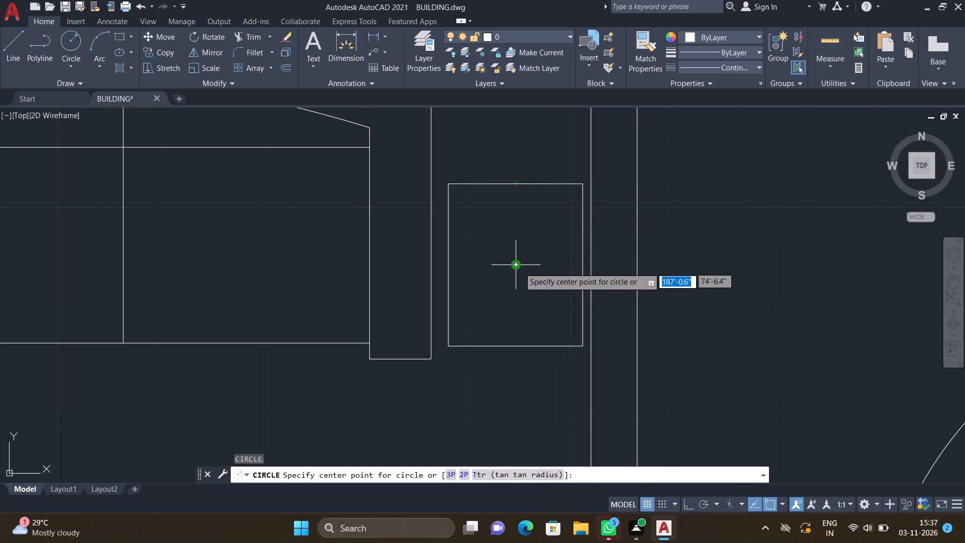
left_click_drag(518, 268, 522, 273)
left_click(535, 305)
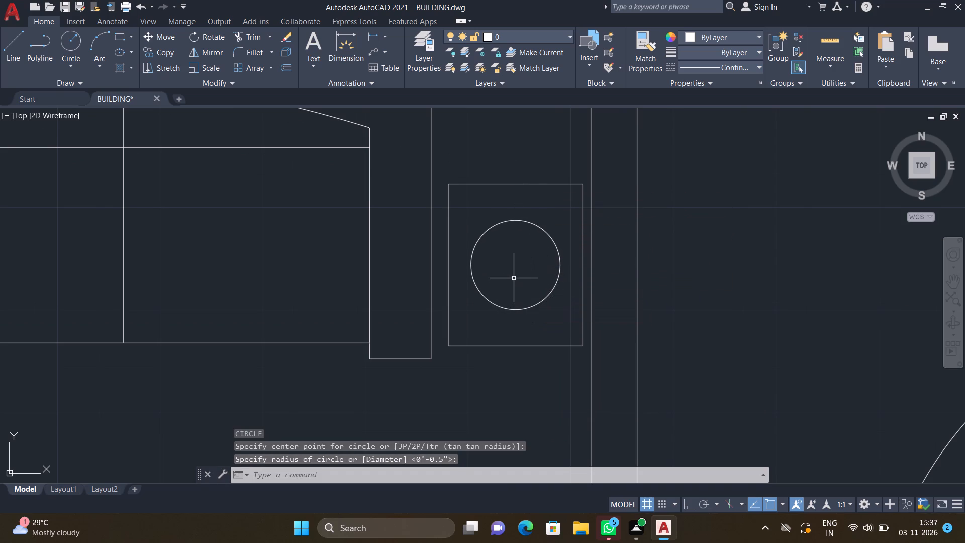
key("c")
key("Return")
scroll(515, 236, "up", 2)
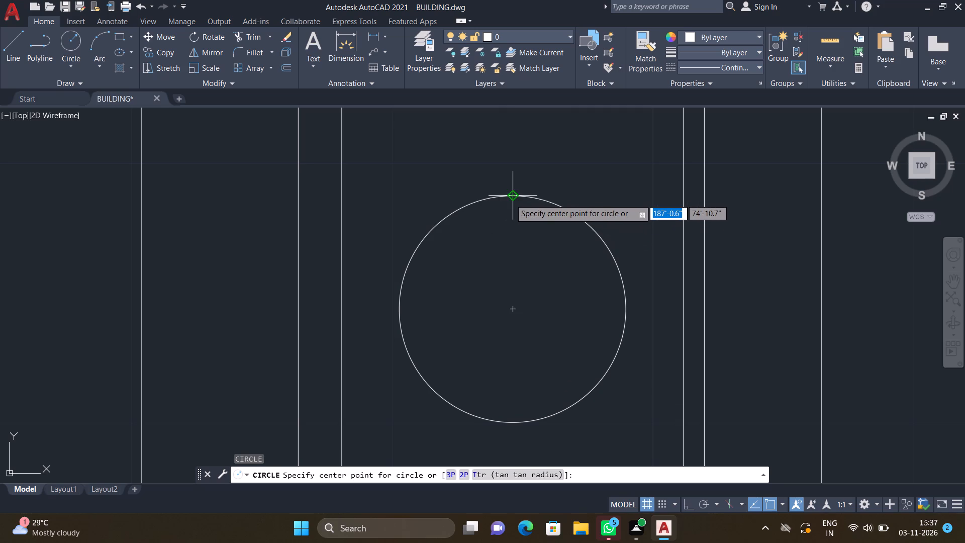
left_click(514, 311)
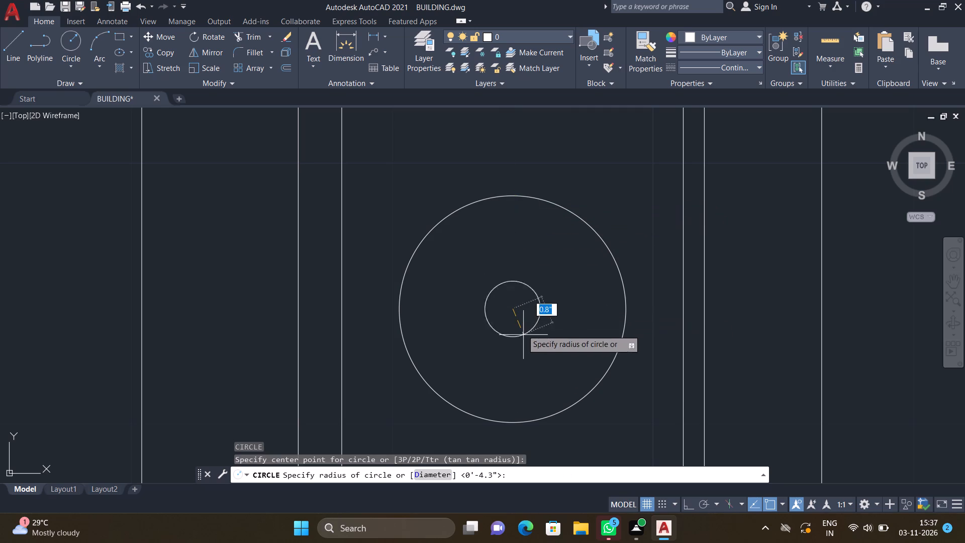
left_click(539, 374)
Draw a vertical line with Ortho on across the side table's outer circle, from its top quadrant to its bottom quadrant.
scroll(528, 351, "down", 3)
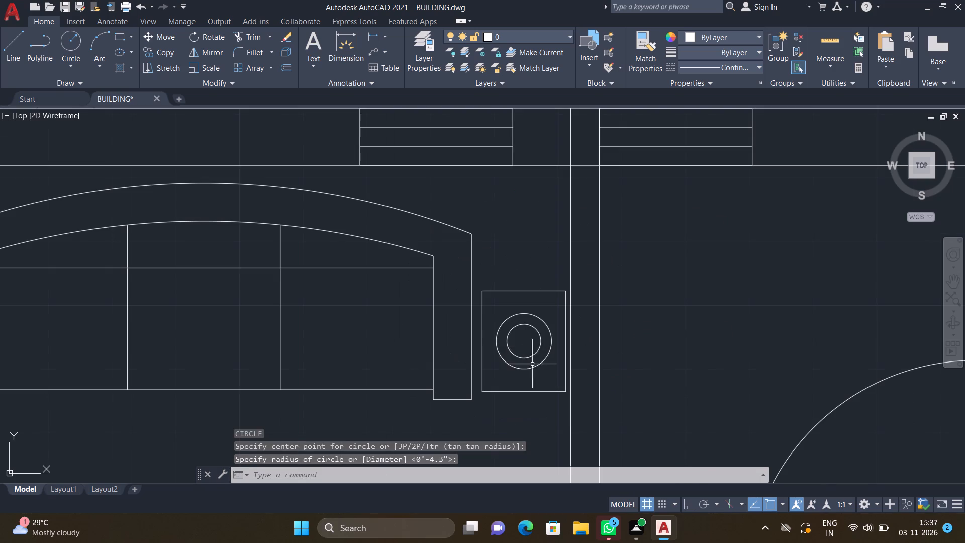
scroll(497, 375, "down", 1)
scroll(509, 362, "up", 3)
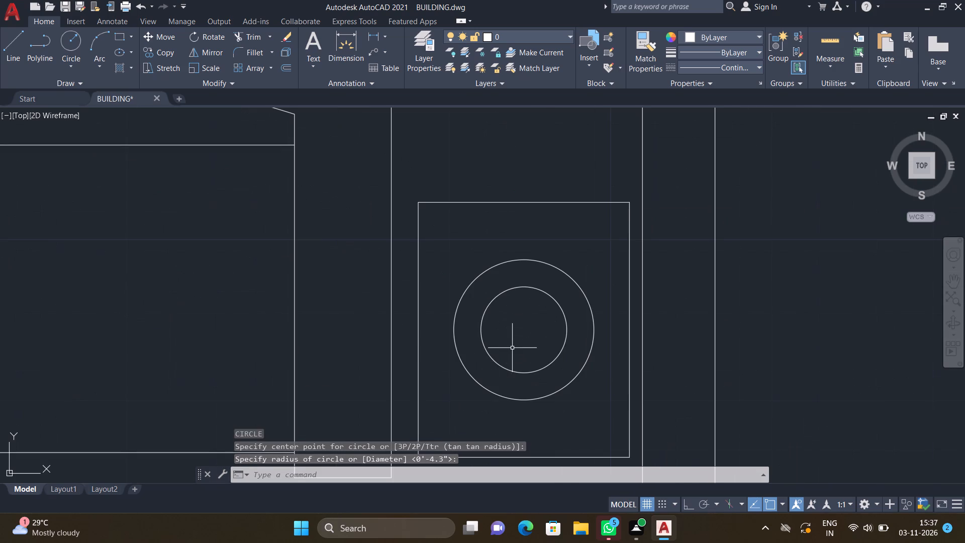
key("l")
key("Return")
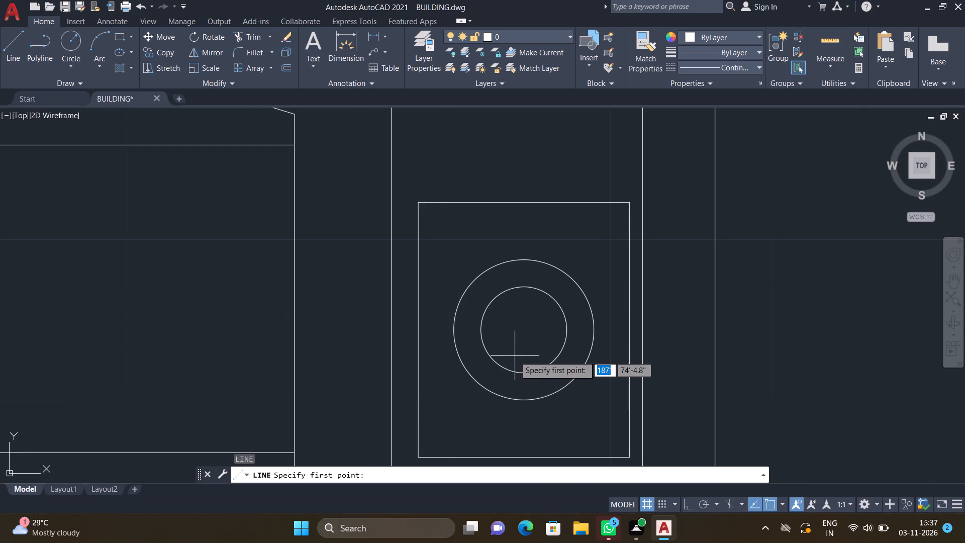
key("F8")
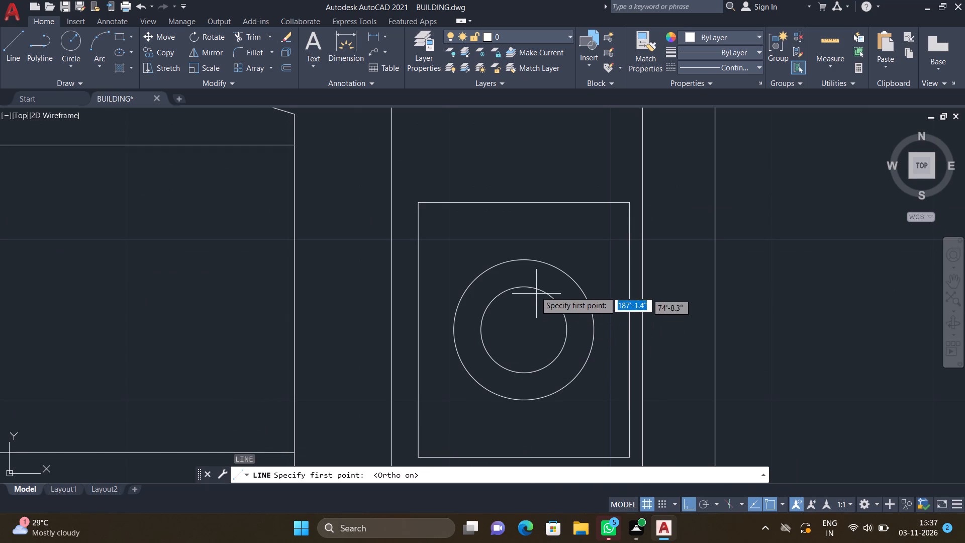
left_click_drag(522, 261, 523, 267)
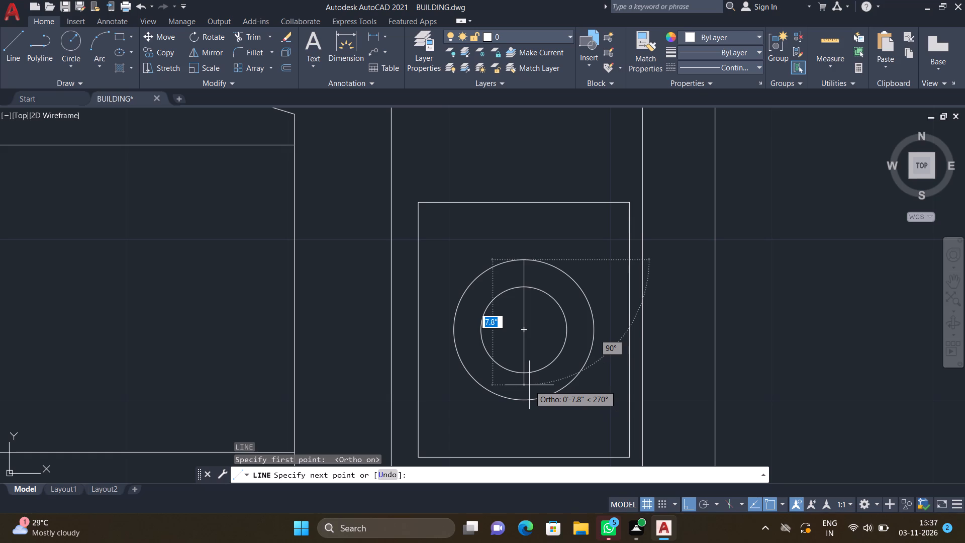
scroll(520, 399, "up", 2)
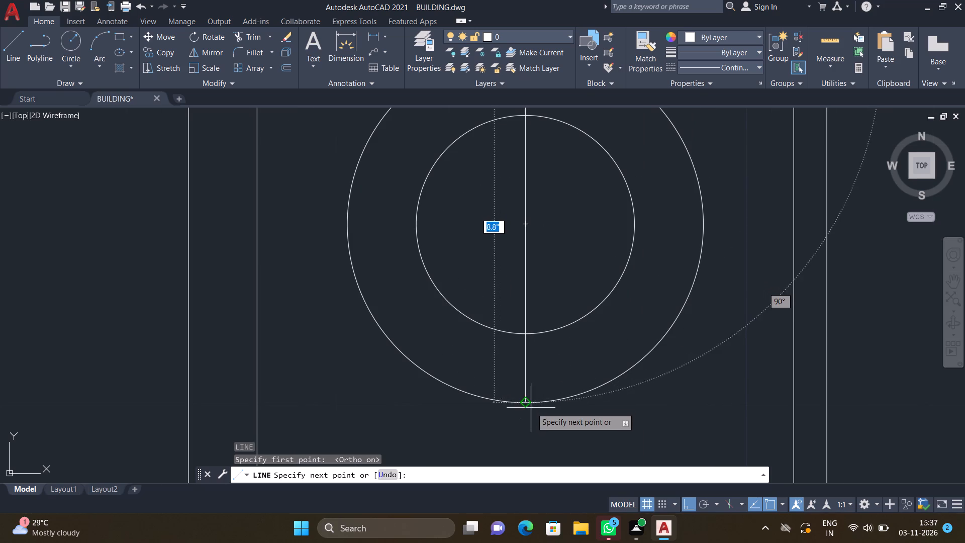
left_click(525, 403)
key("Return")
Draw a horizontal line across the lamp's outer circle, from its left quadrant to its right quadrant.
key("l")
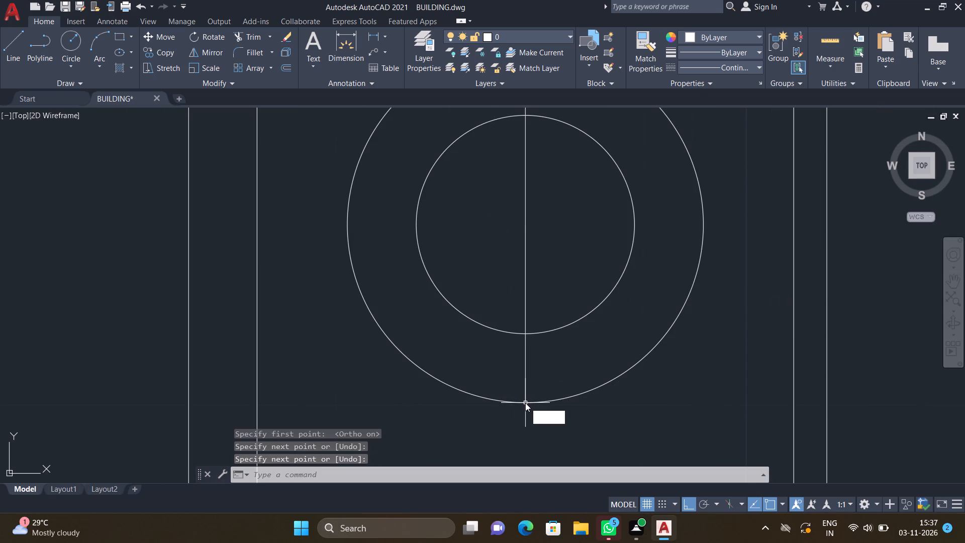
key("Return")
scroll(487, 382, "down", 2)
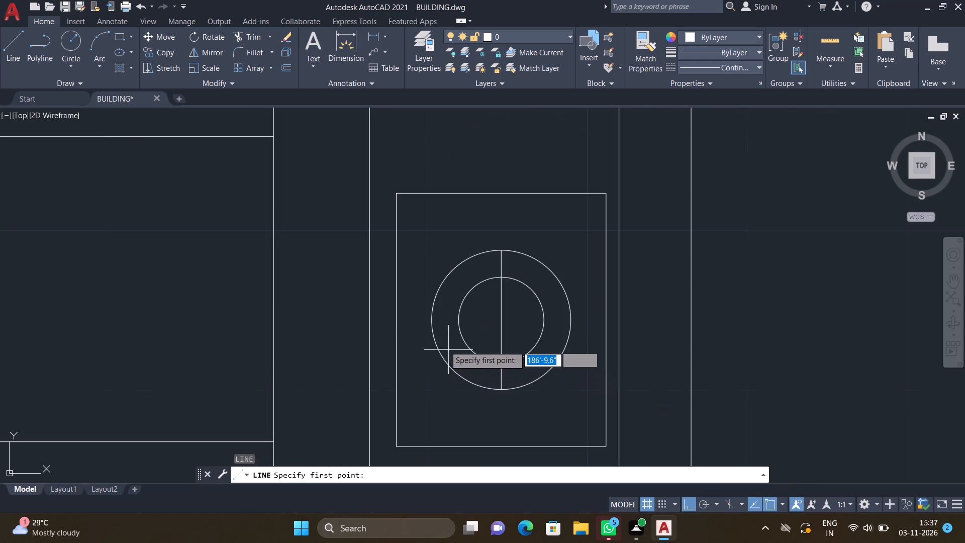
scroll(428, 325, "up", 2)
left_click(432, 311)
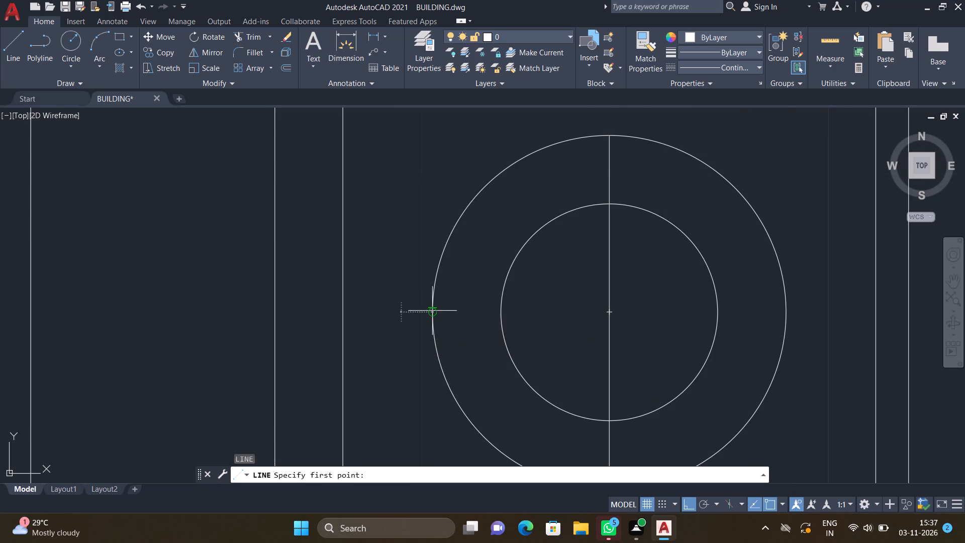
middle_click_drag(597, 295, 570, 297)
scroll(591, 295, "down", 1)
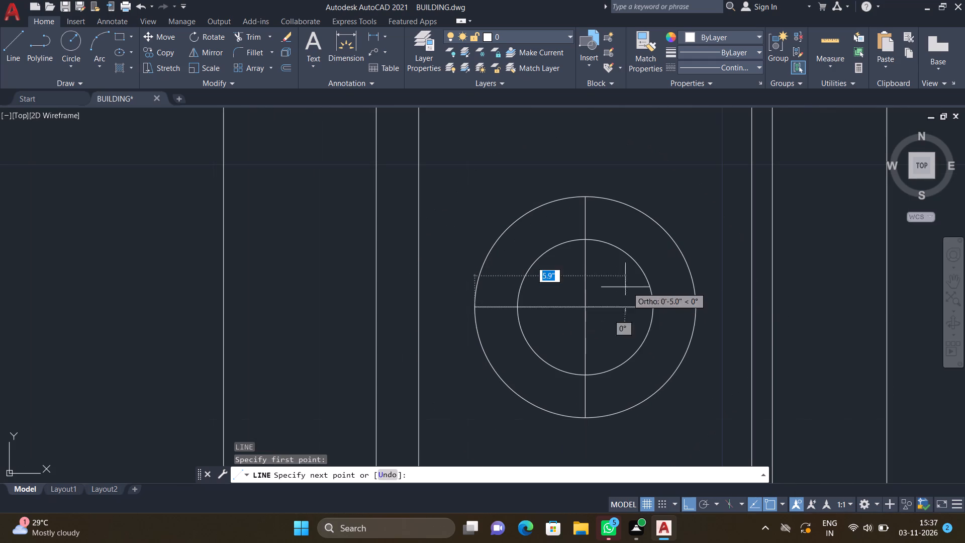
scroll(684, 305, "up", 3)
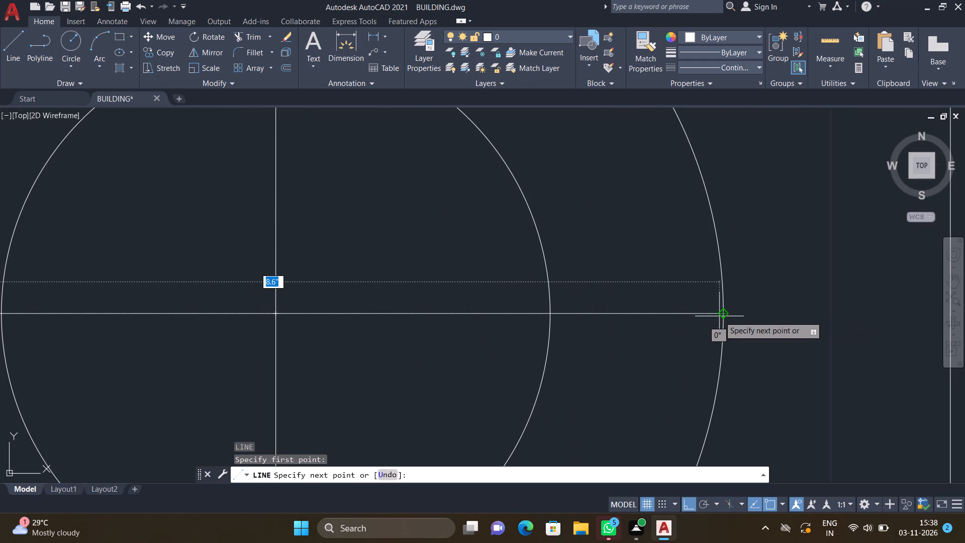
left_click(722, 315)
key("Return")
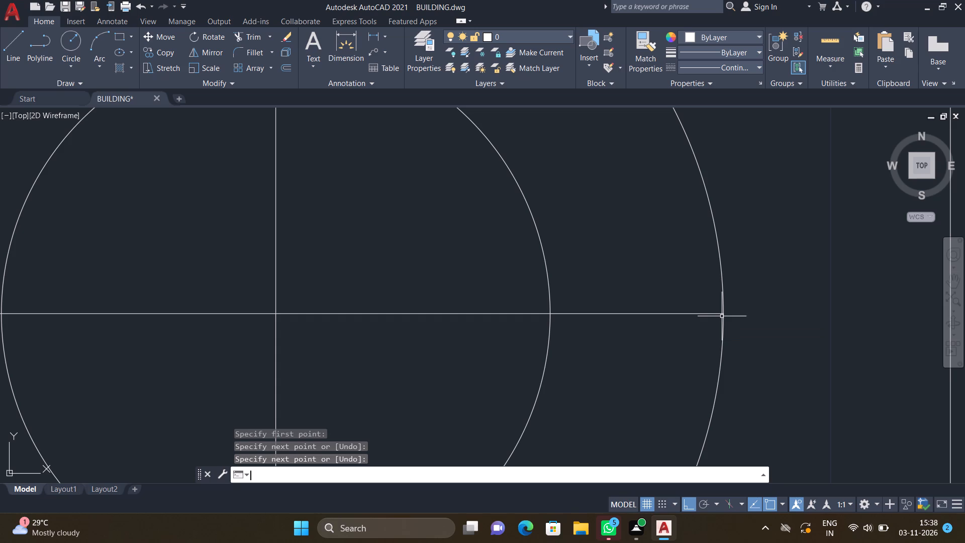
Trim away the four parts of the crossing lines that lie inside the lamp's inner circle.
type("TR")
key("Return")
scroll(631, 325, "down", 2)
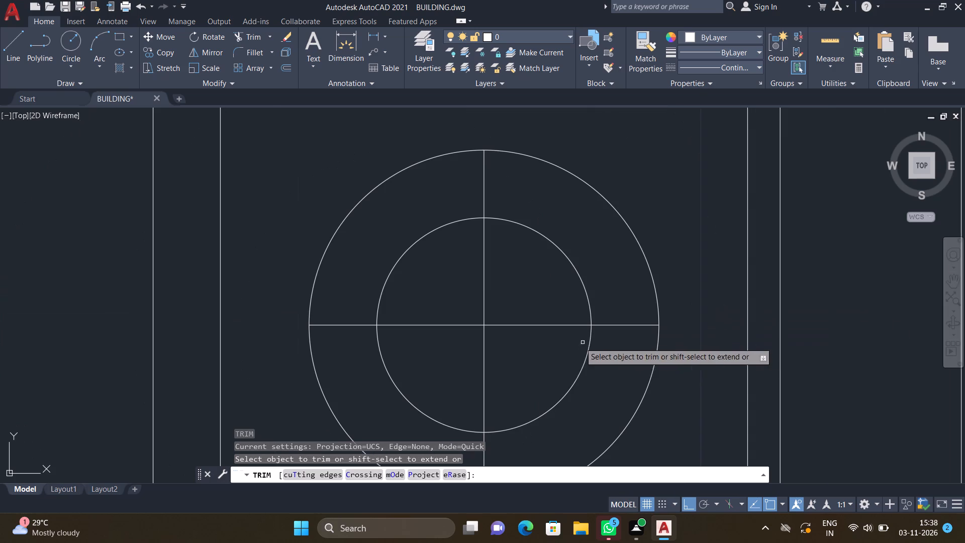
left_click(514, 325)
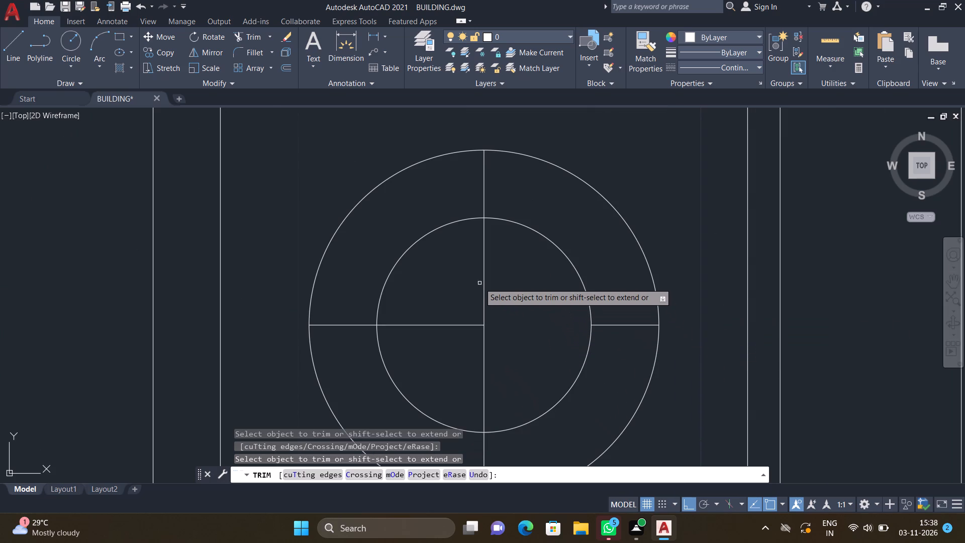
left_click(485, 283)
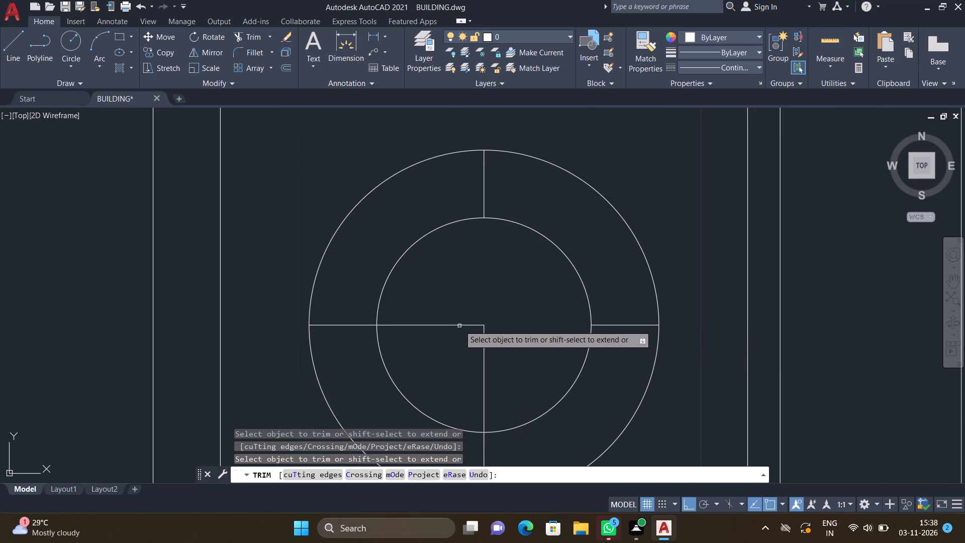
left_click(459, 324)
left_click(485, 352)
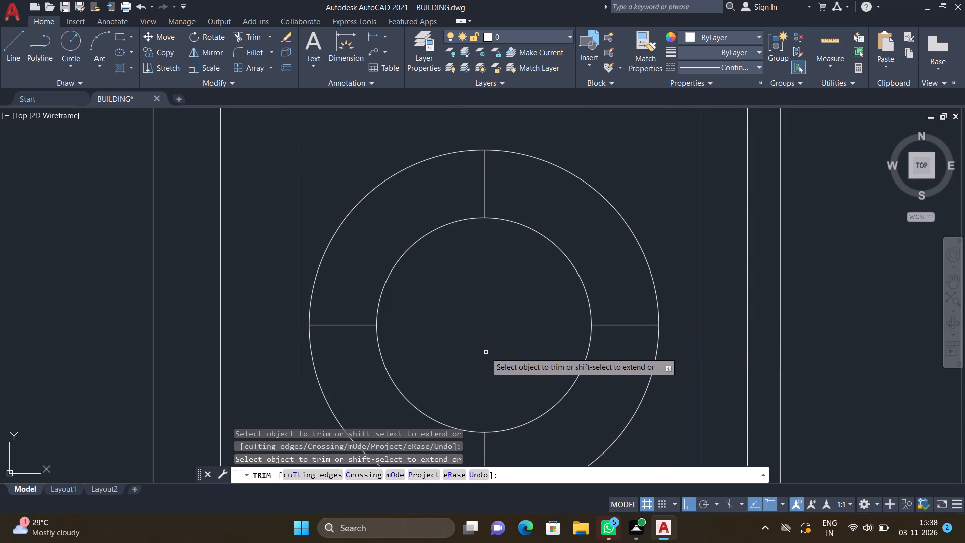
key("Return")
Copy the three-seat sofa from the furnished plan's drawing room to the empty area right of the plans, with Ortho off.
scroll(482, 348, "down", 4)
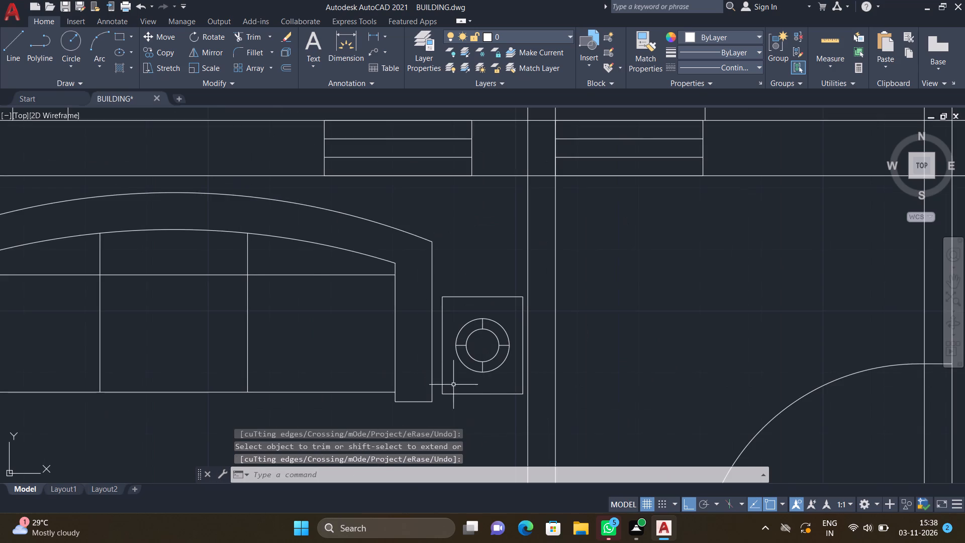
scroll(446, 355, "down", 4)
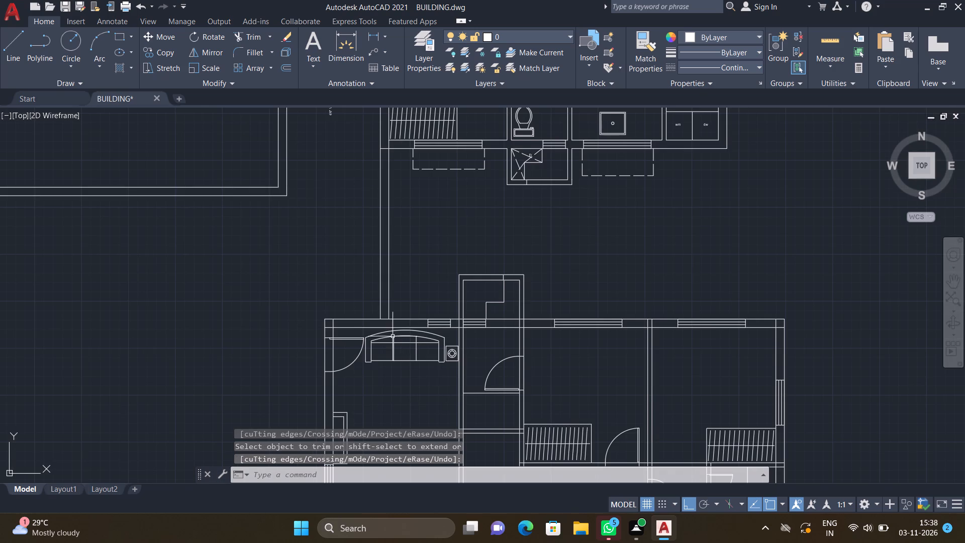
middle_click_drag(383, 321, 383, 339)
middle_click(383, 342)
scroll(387, 338, "down", 4)
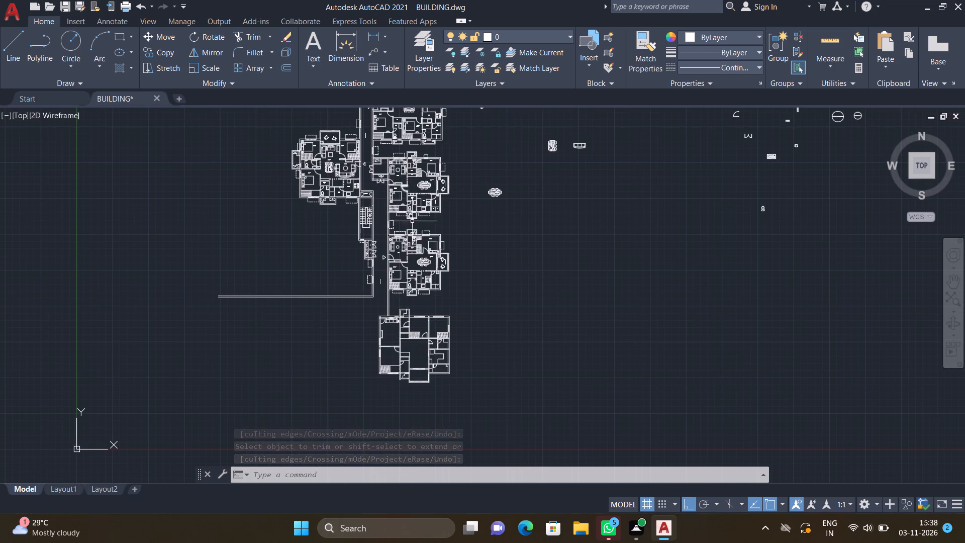
scroll(412, 224, "up", 3)
scroll(366, 293, "up", 3)
key("c")
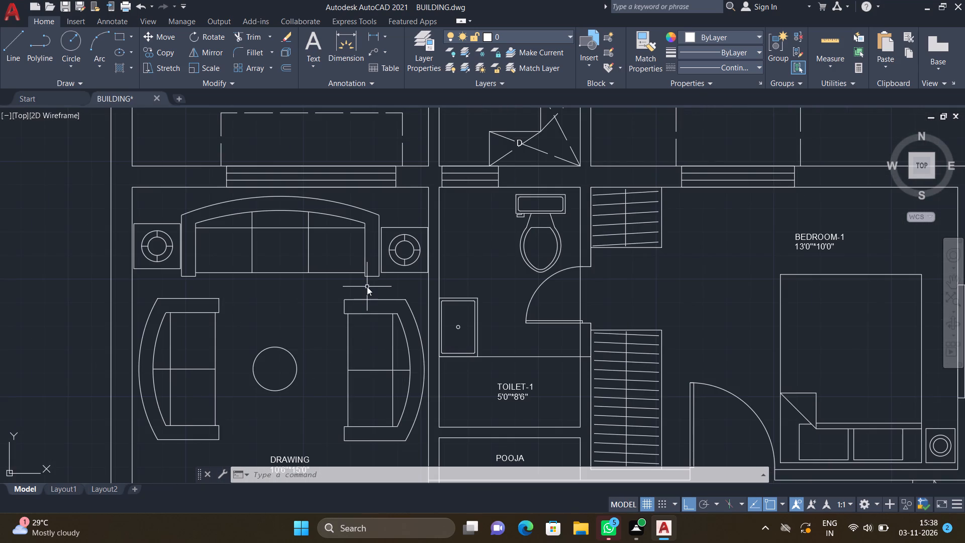
key("o")
key("Return")
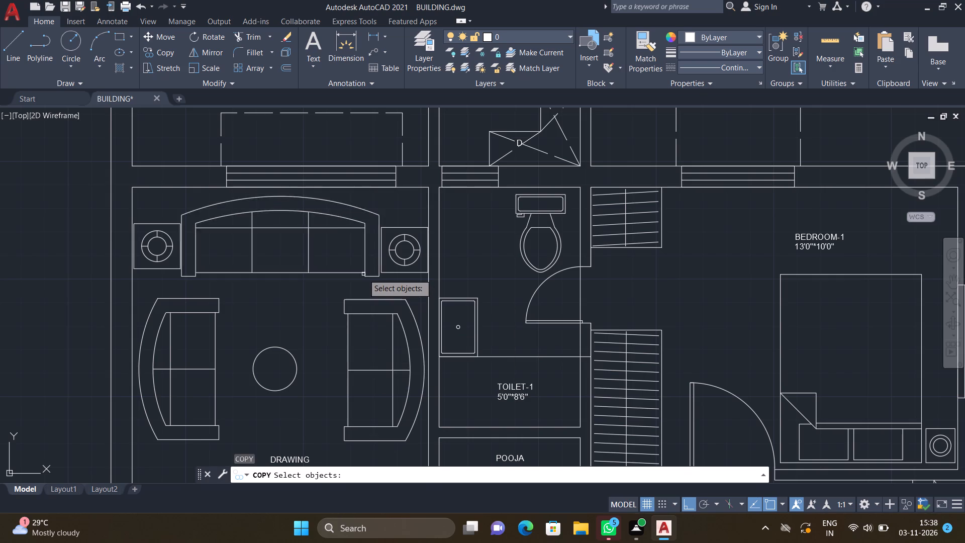
left_click(363, 274)
key("Return")
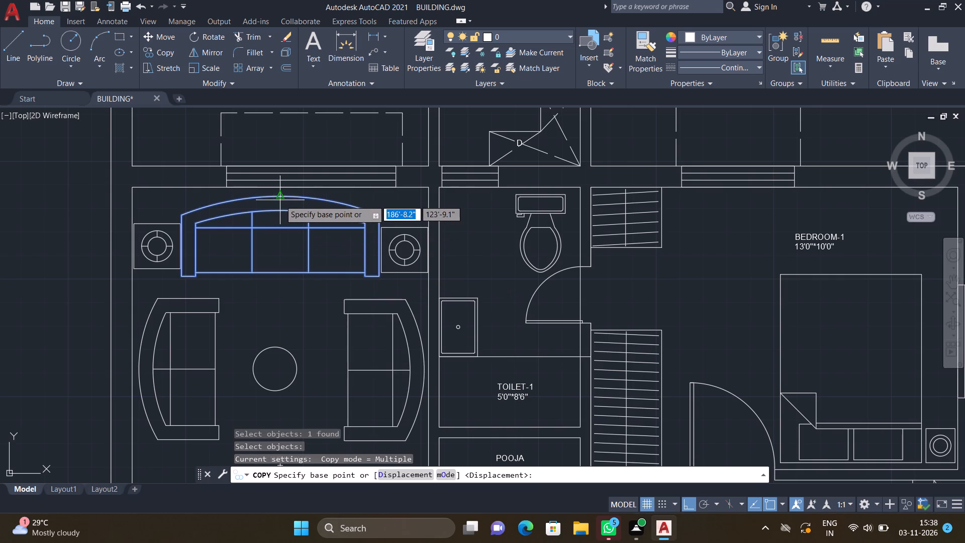
left_click(282, 197)
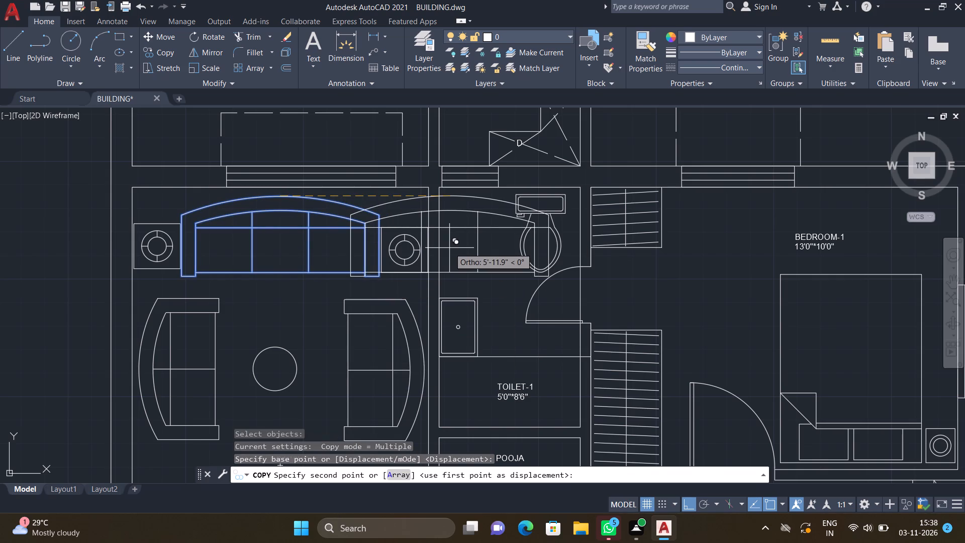
key("F8")
scroll(445, 244, "down", 6)
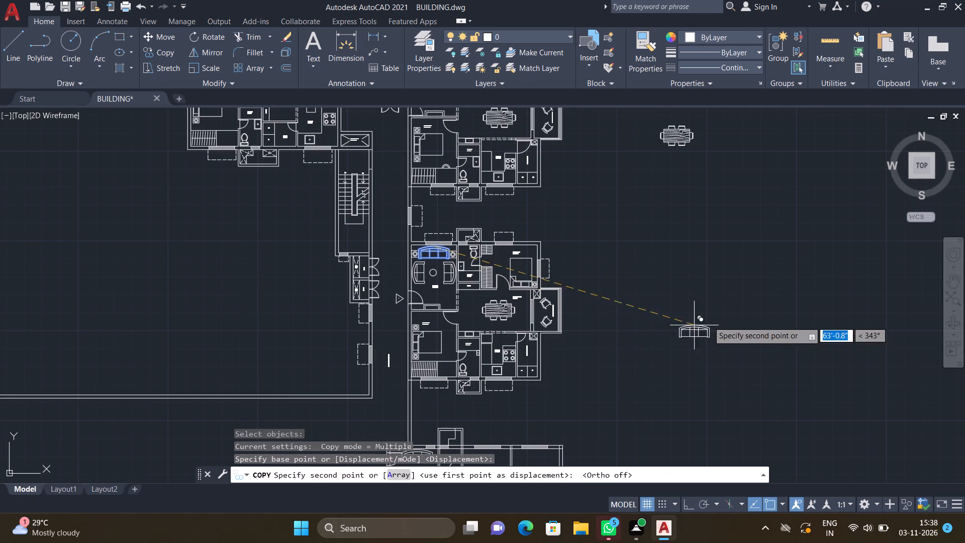
left_click(745, 328)
key("Return")
Rotate the loose sofa copy 90° clockwise about the midpoint of its curved back, with Ortho on, so the back faces right.
scroll(775, 350, "up", 2)
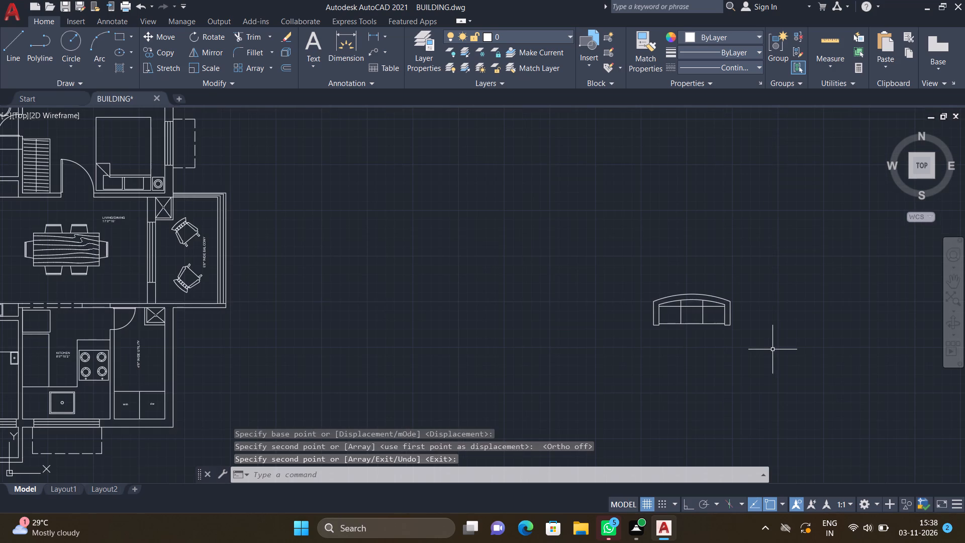
type("RO")
key("Return")
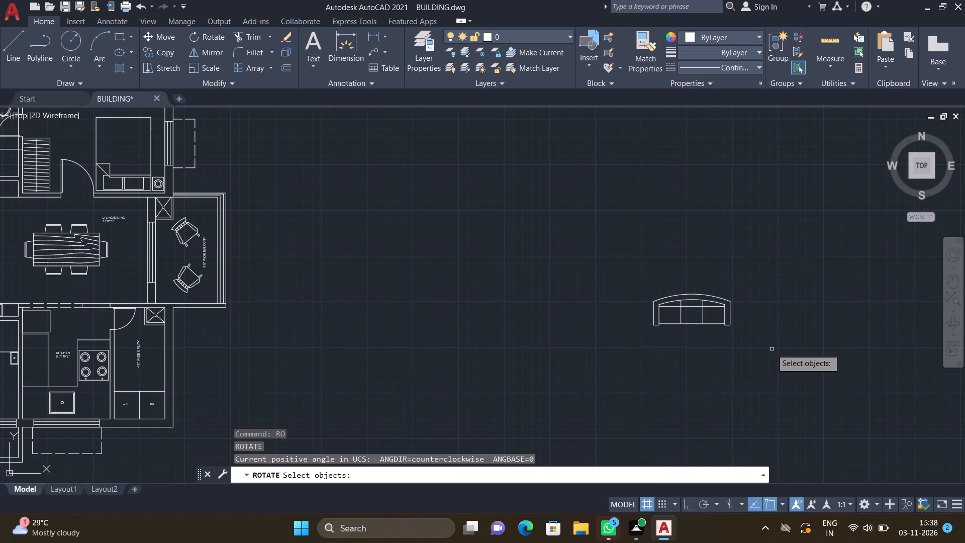
key("F8")
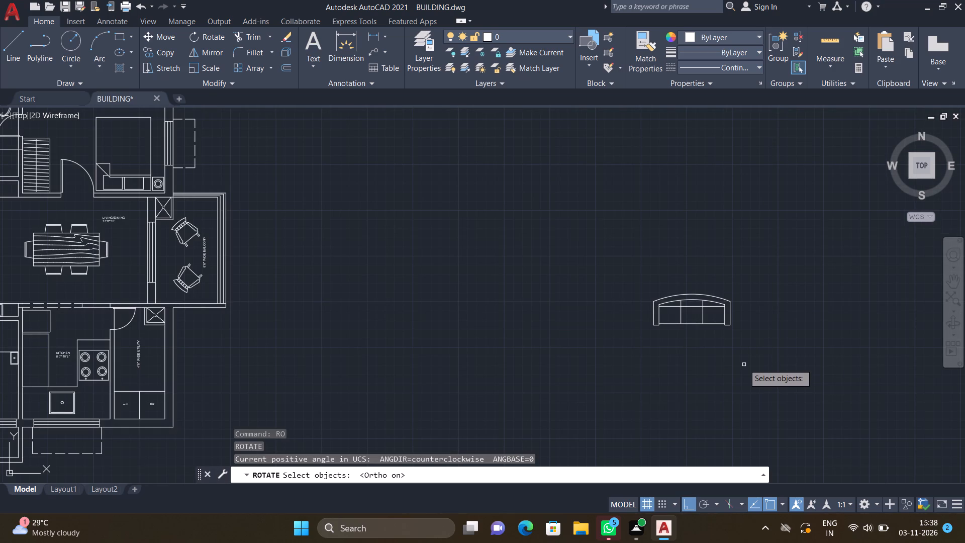
left_click(748, 355)
left_click(623, 238)
key("Return")
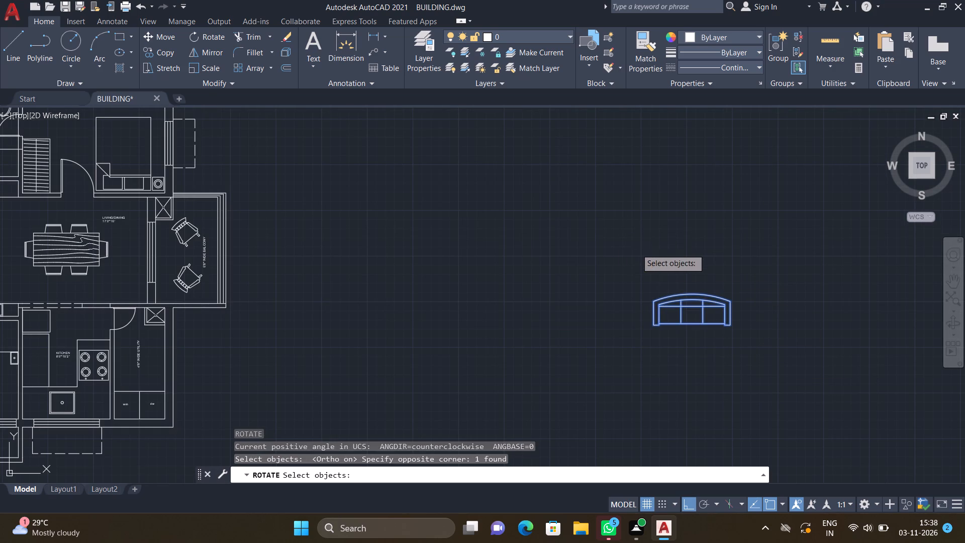
scroll(714, 347, "up", 2)
left_click(657, 216)
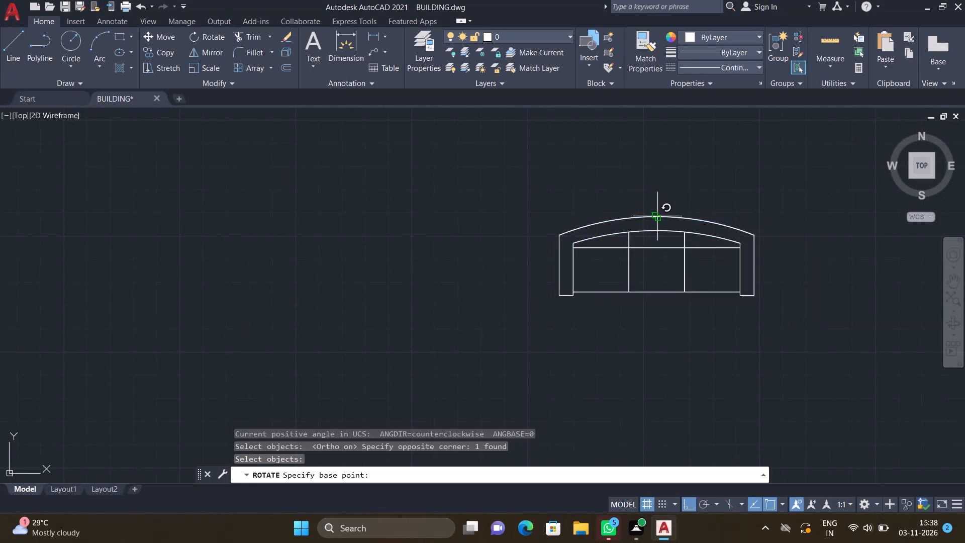
left_click(630, 341)
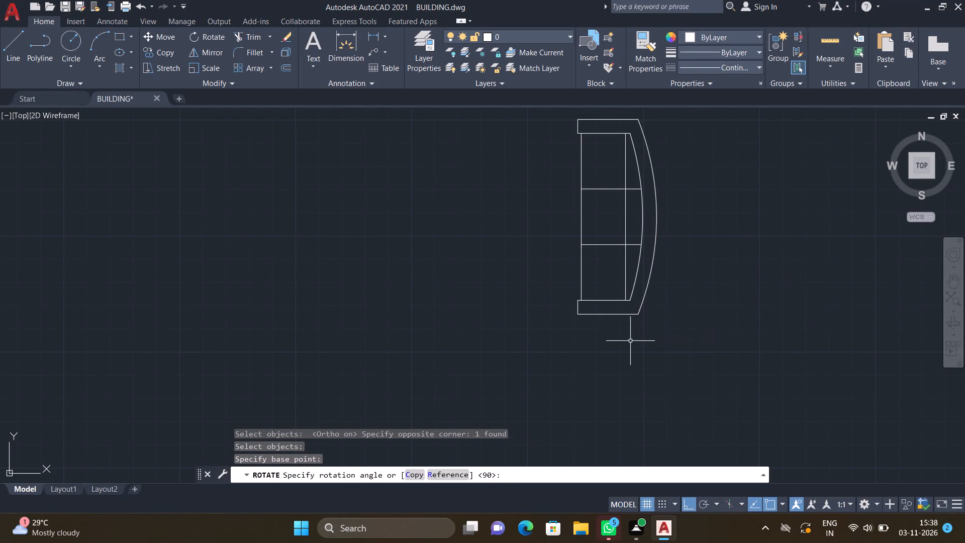
Copy the rotated sofa into the lower plan's upper left room, beside its right wall below the side table, with Ortho off.
key("c")
key("o")
key("Return")
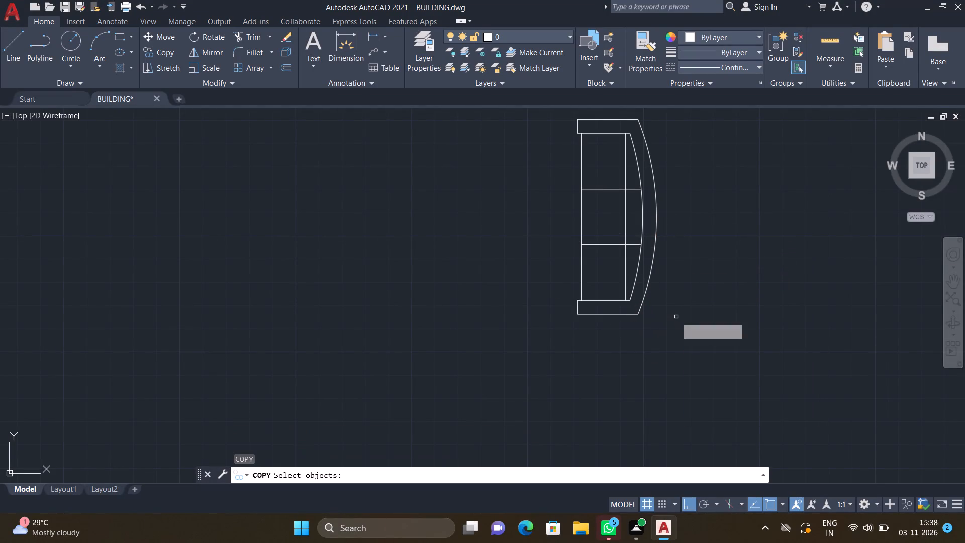
left_click_drag(669, 334, 654, 315)
left_click(560, 130)
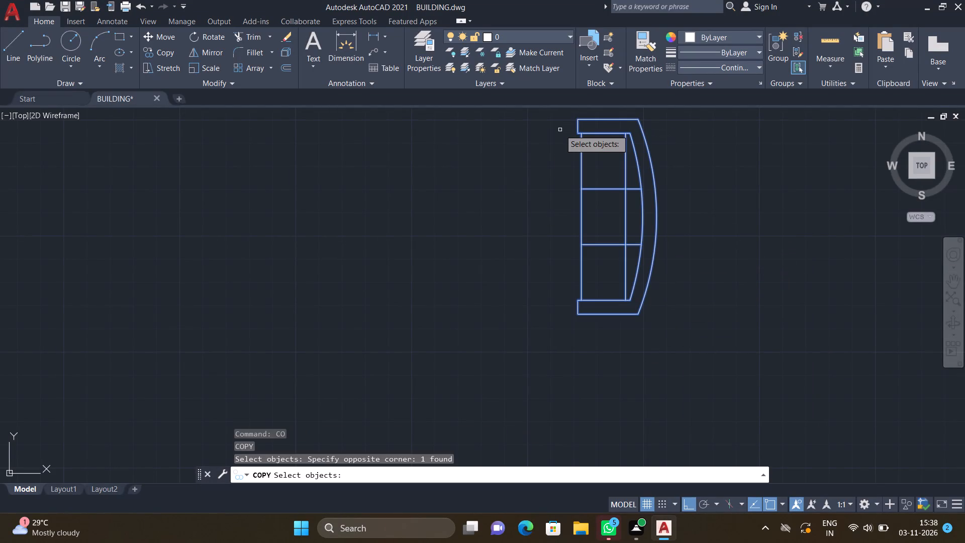
key("Return")
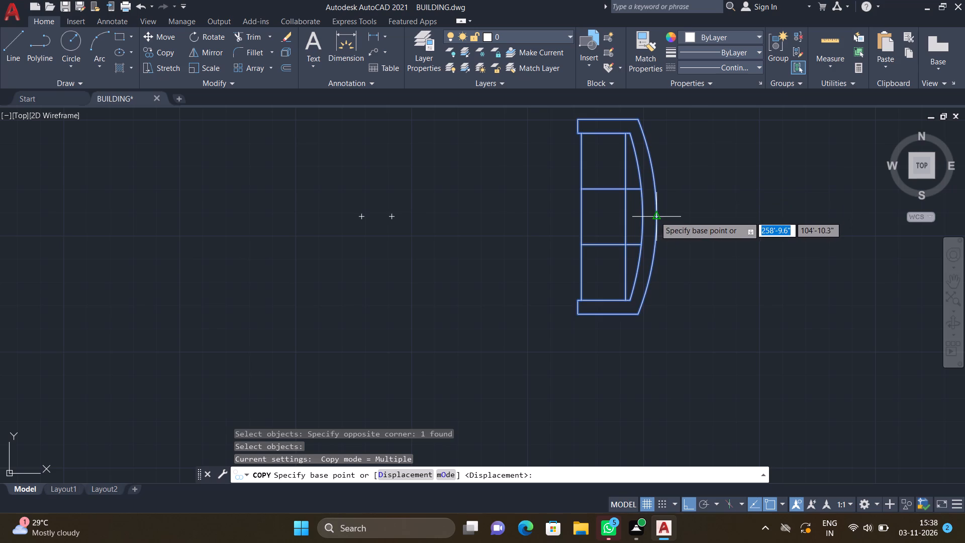
left_click(655, 216)
scroll(549, 296, "down", 1)
key("F8")
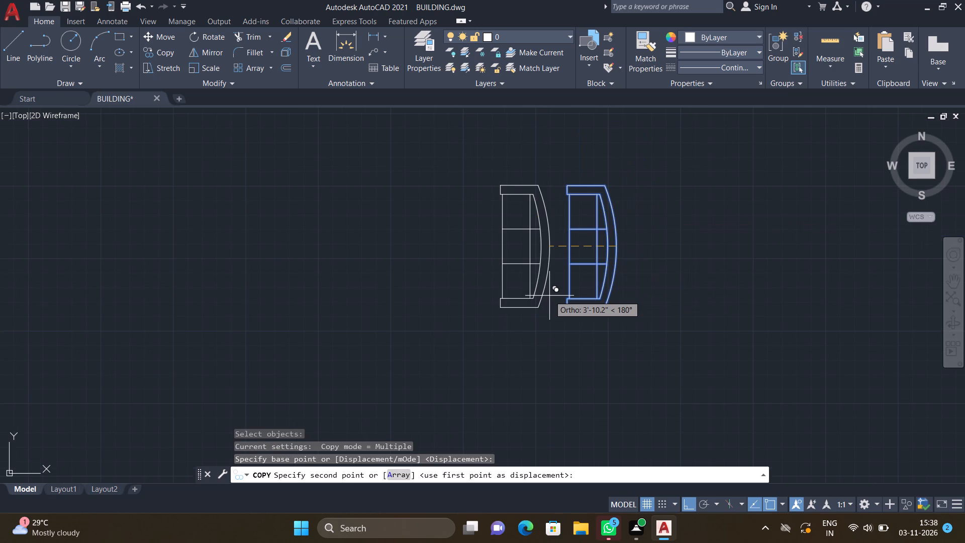
scroll(545, 305, "down", 5)
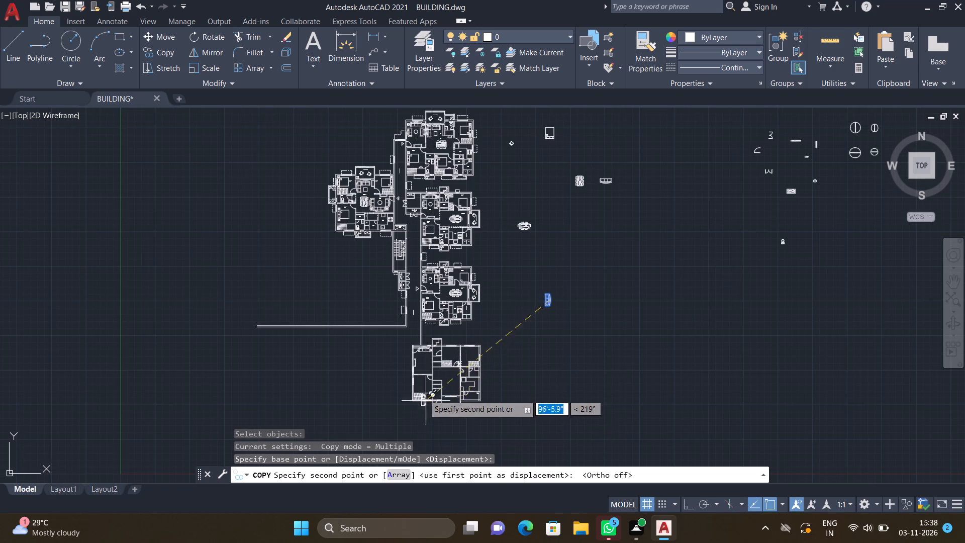
scroll(419, 369, "up", 3)
scroll(462, 344, "up", 2)
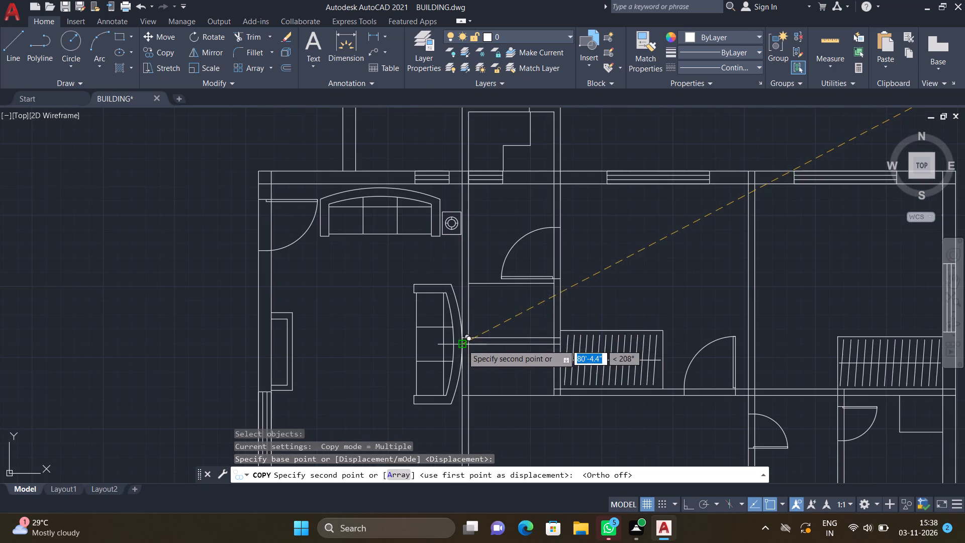
scroll(455, 316, "up", 1)
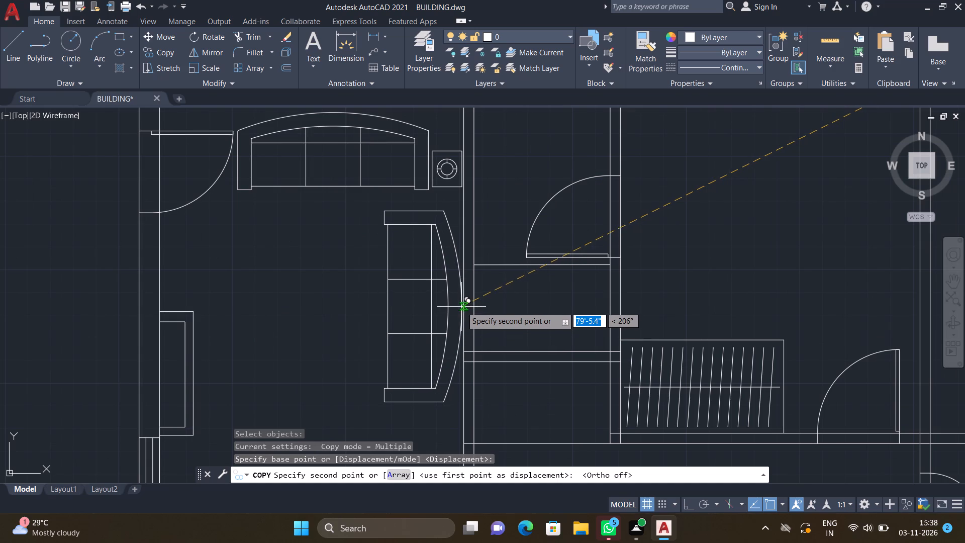
left_click(456, 301)
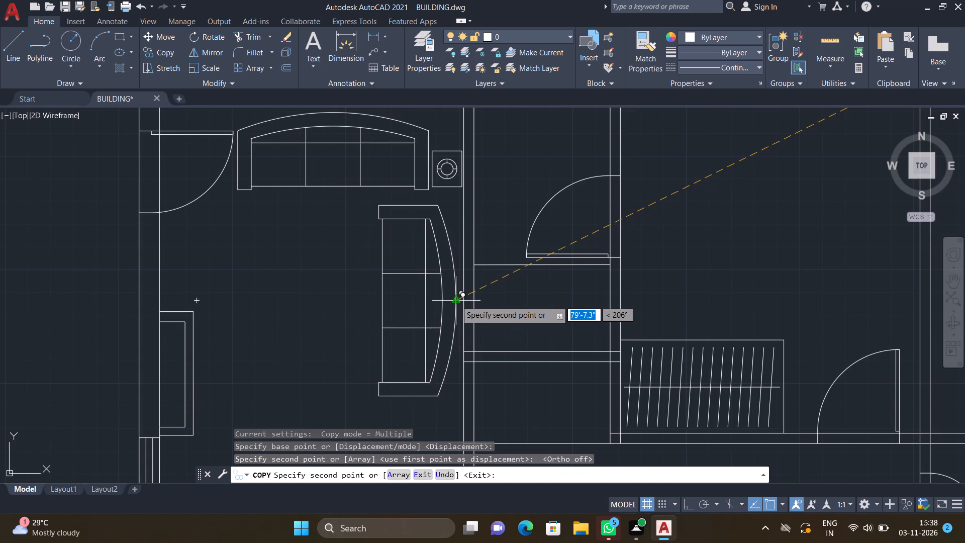
key("Return")
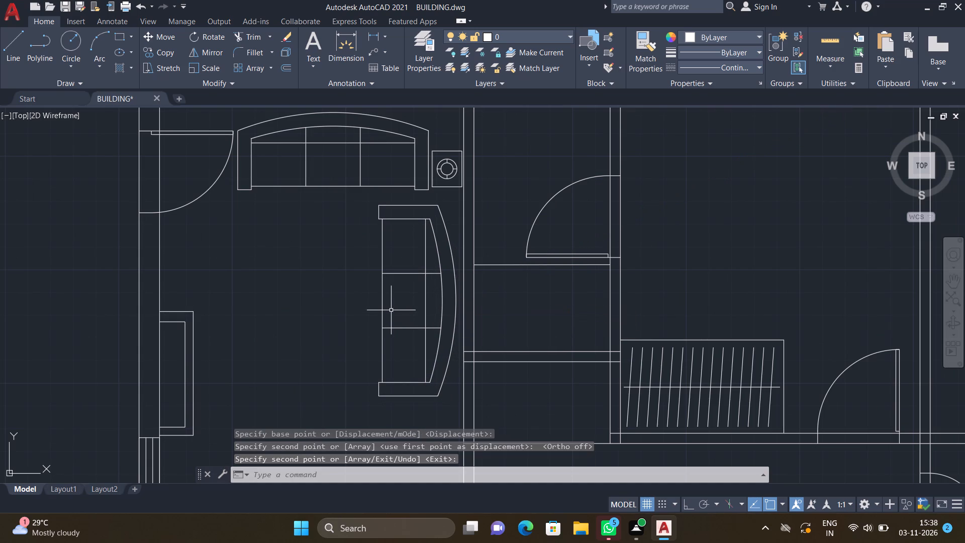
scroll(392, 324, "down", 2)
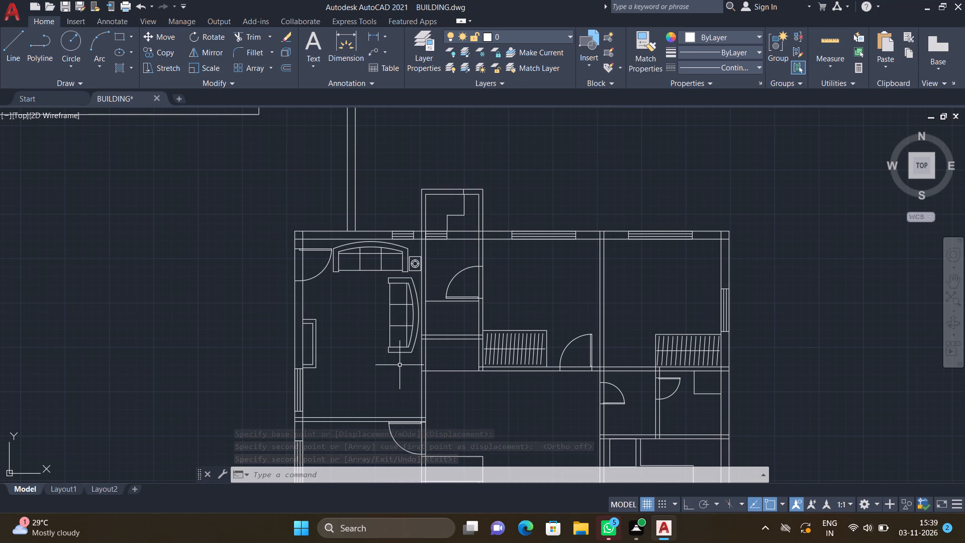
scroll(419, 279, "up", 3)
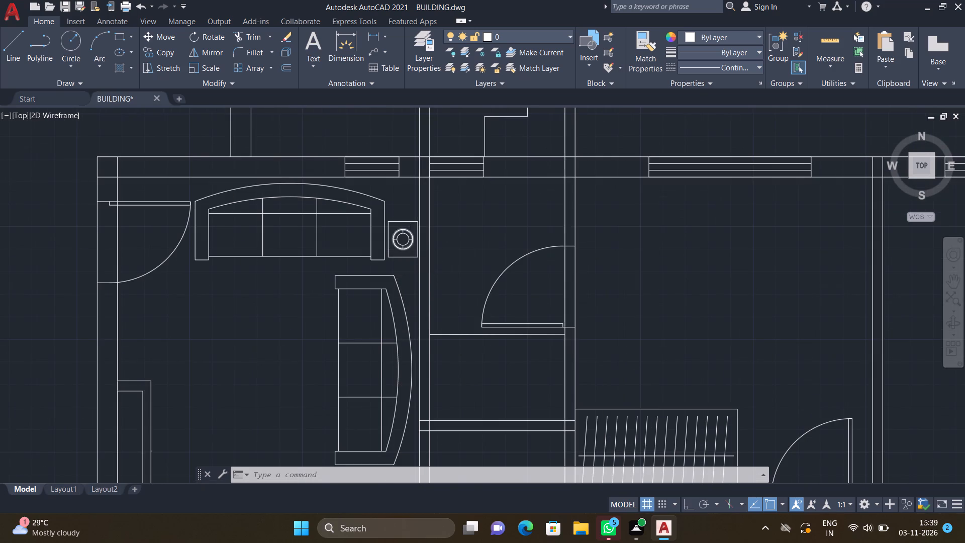
Copy the side table with its lamp from its centre to just below the rotated sofa, about 9'-5" from the original.
scroll(410, 248, "up", 1)
type("CO")
key("Return")
left_click_drag(419, 285, 408, 276)
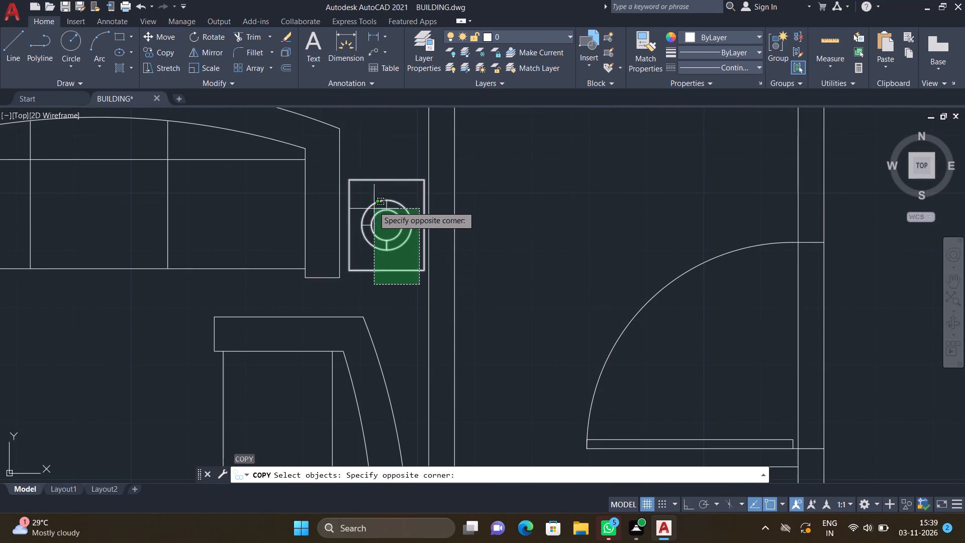
left_click(356, 169)
key("Return")
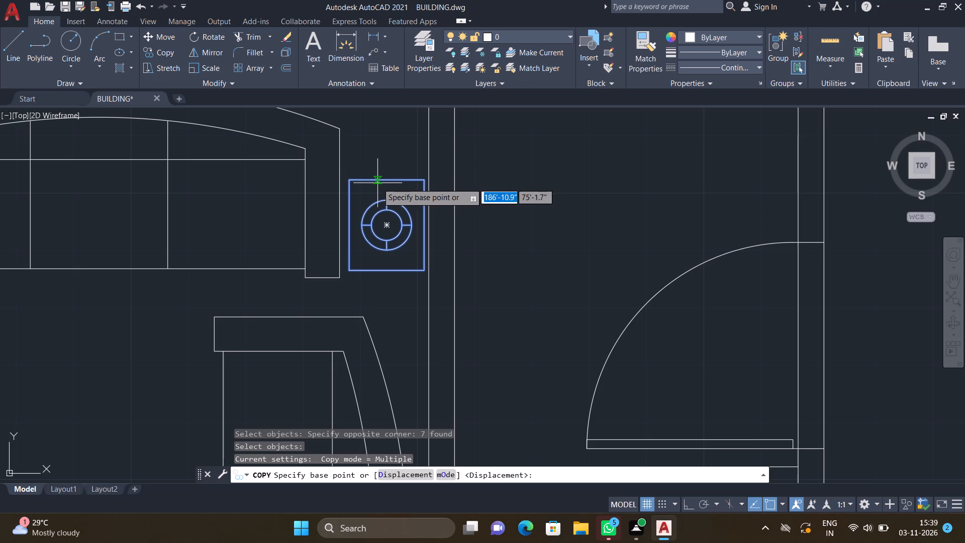
left_click(387, 223)
scroll(378, 273, "down", 2)
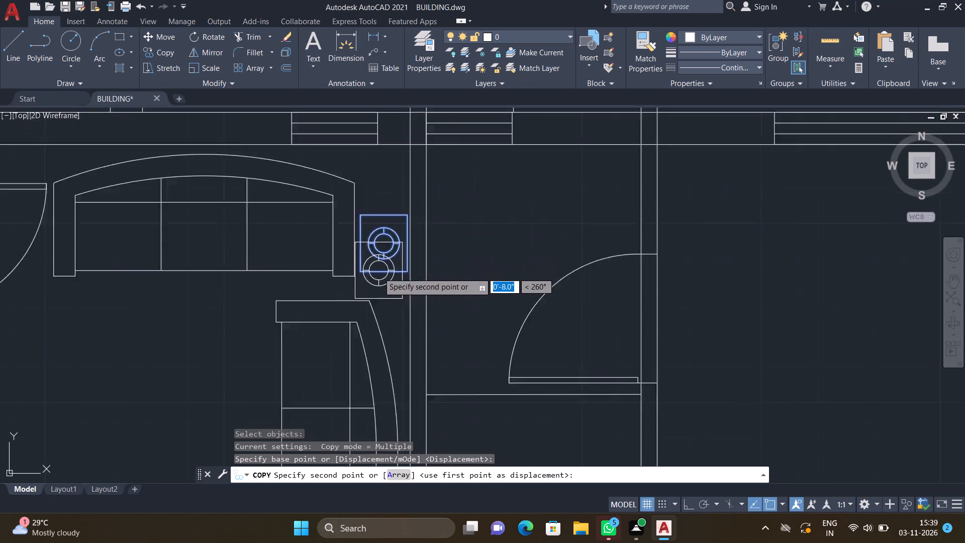
scroll(378, 274, "down", 3)
scroll(360, 346, "up", 3)
scroll(381, 325, "down", 1)
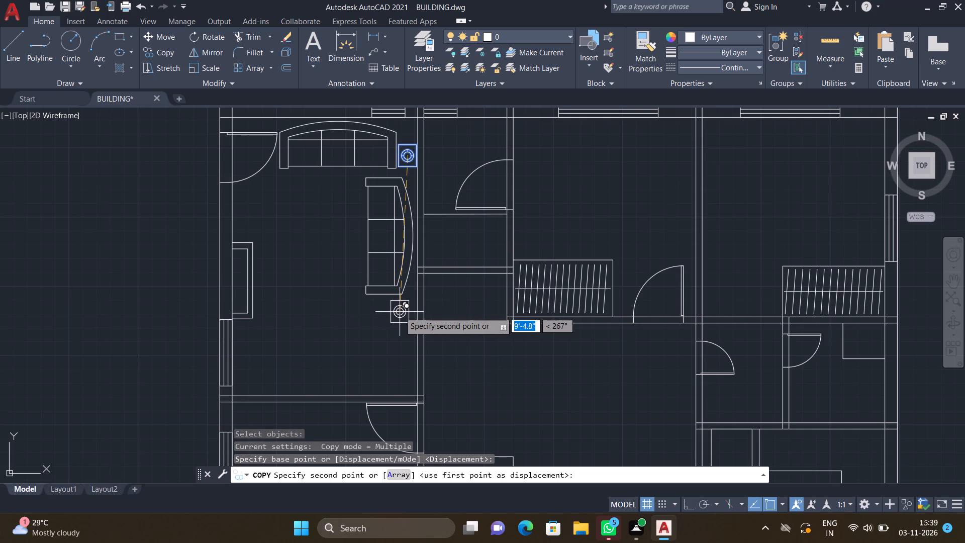
left_click(400, 312)
key("Return")
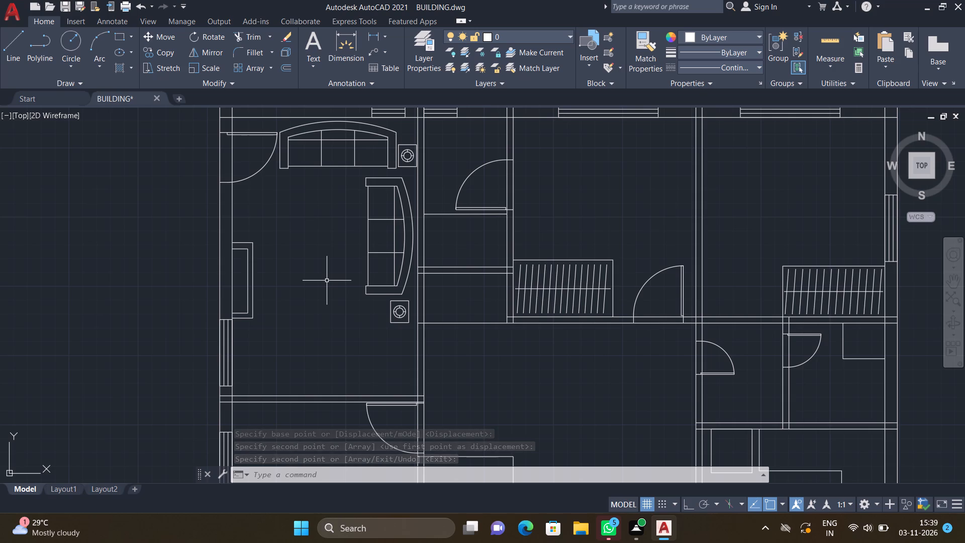
Draw a freehand-sized circle in the drawing room's open floor, between the rotated sofa and the rectangular unit on the opposite wall.
key("c")
key("Return")
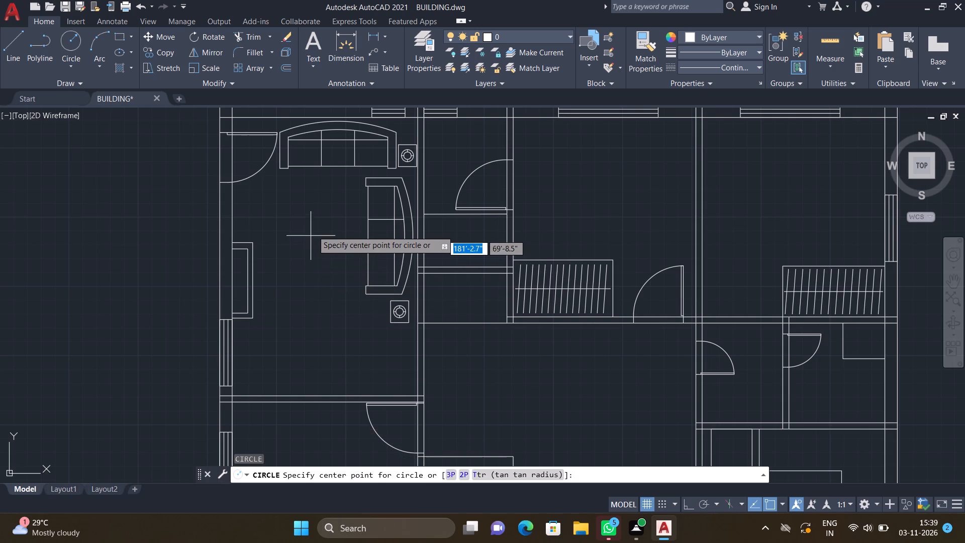
scroll(320, 225, "up", 2)
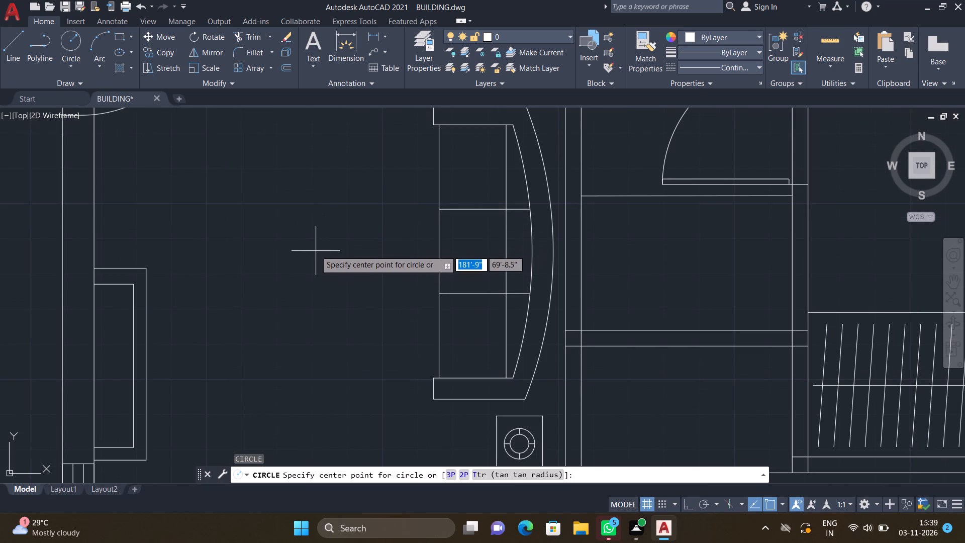
left_click(315, 250)
left_click(324, 308)
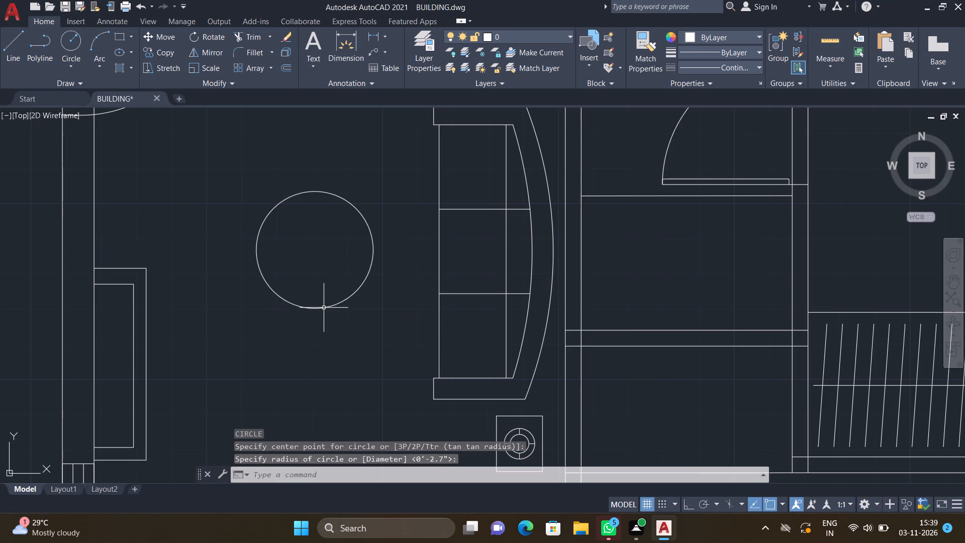
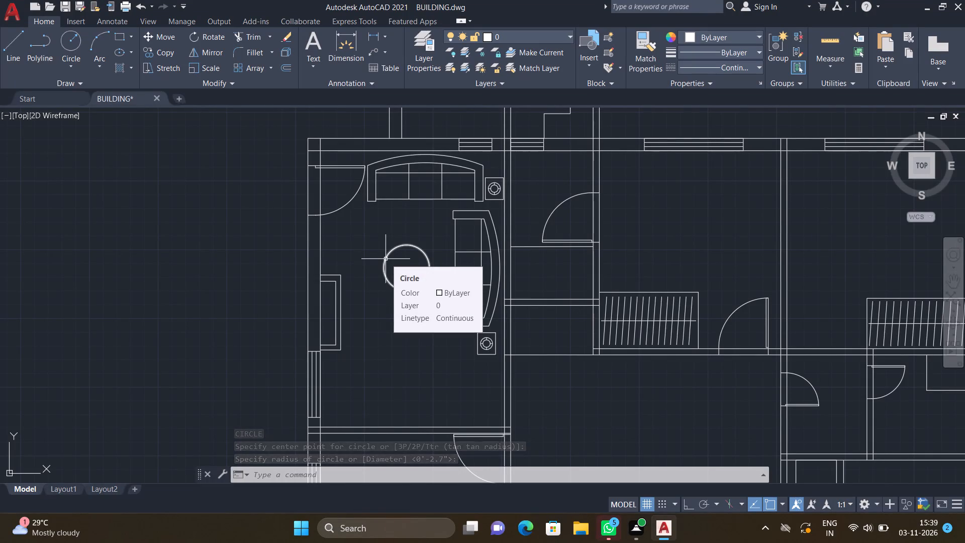
Rotate the loose armchair 180° about the midpoint of its back, with Ortho on, so the backrest faces down.
scroll(427, 322, "down", 2)
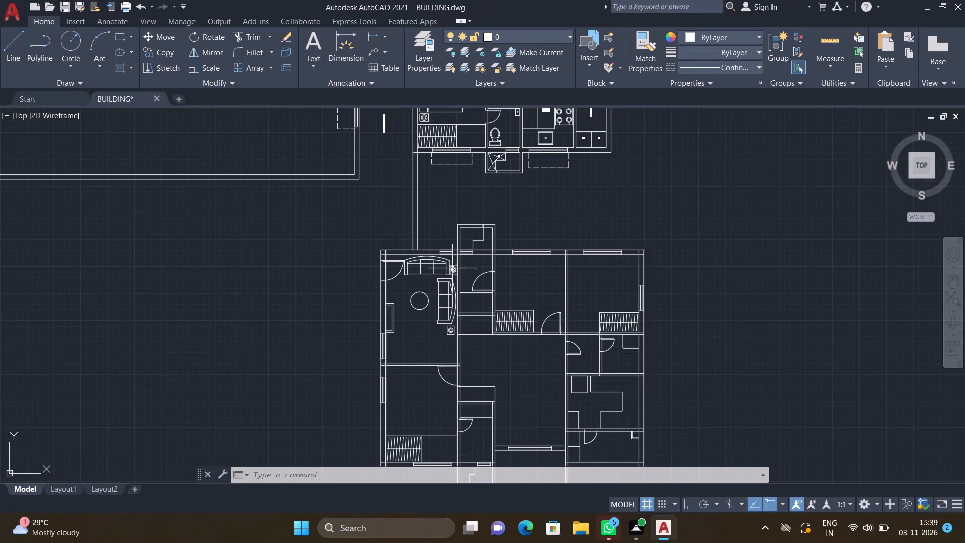
scroll(445, 268, "down", 4)
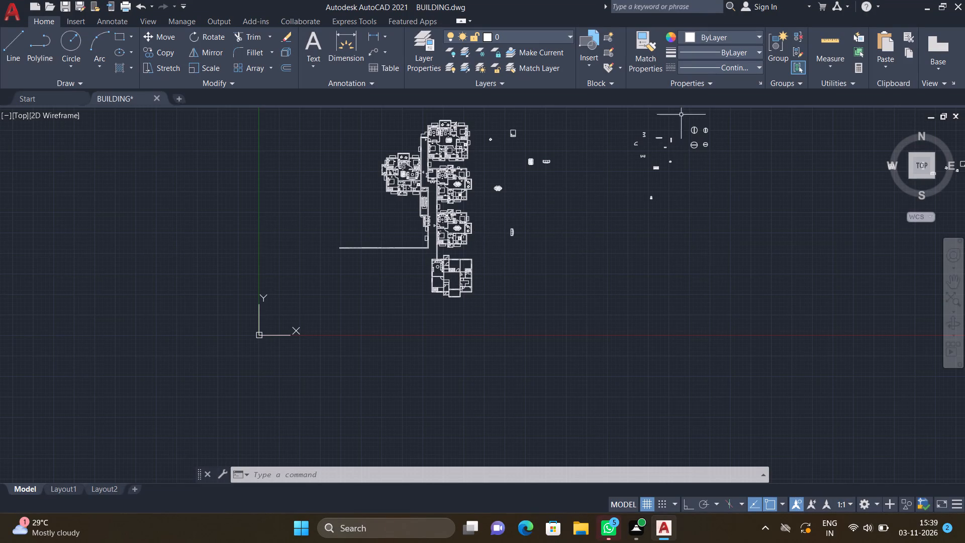
scroll(678, 117, "up", 2)
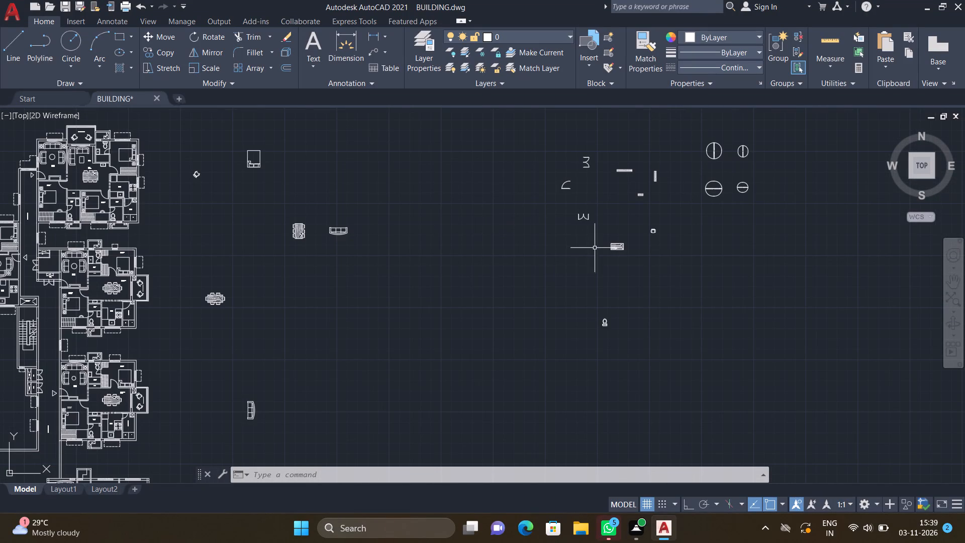
scroll(675, 239, "up", 3)
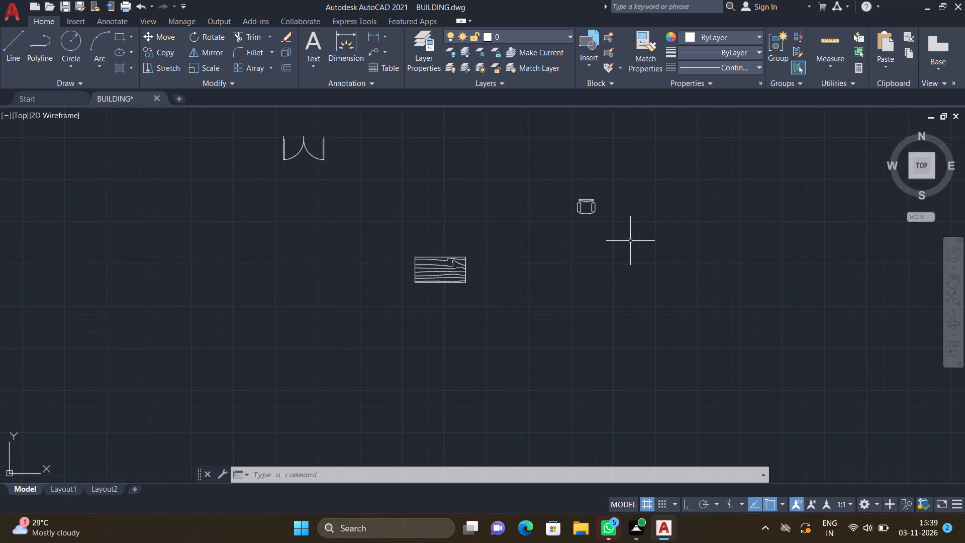
type("RO")
key("Return")
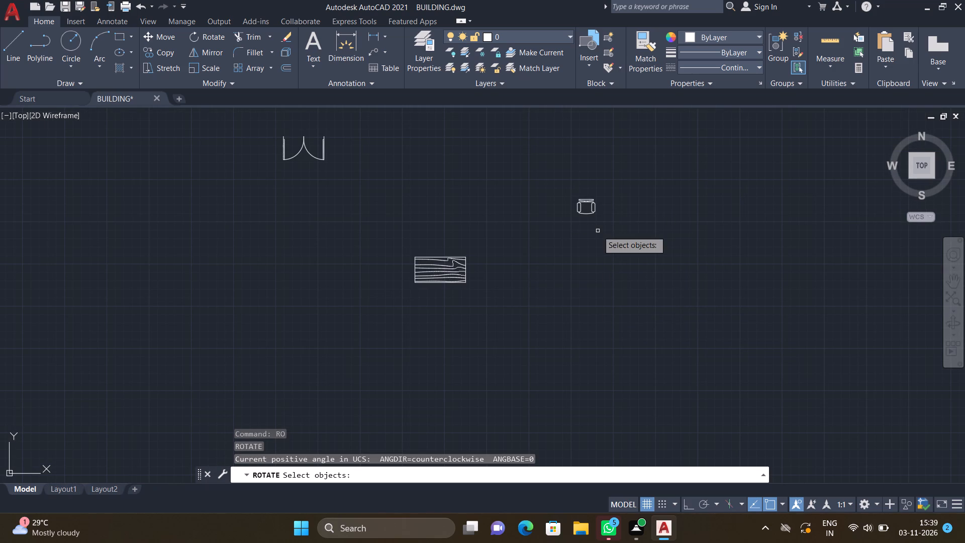
key("F8")
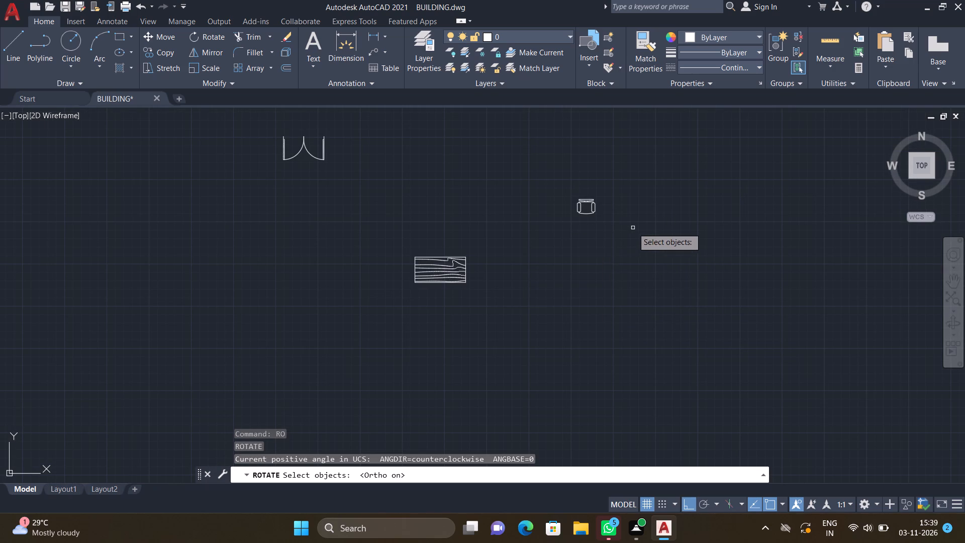
left_click(617, 227)
left_click(534, 167)
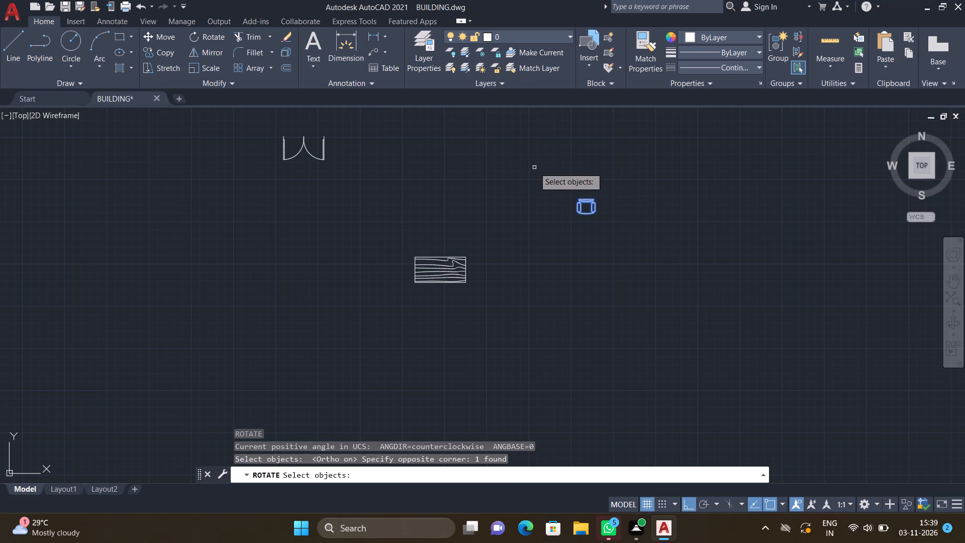
key("Return")
scroll(582, 194, "up", 2)
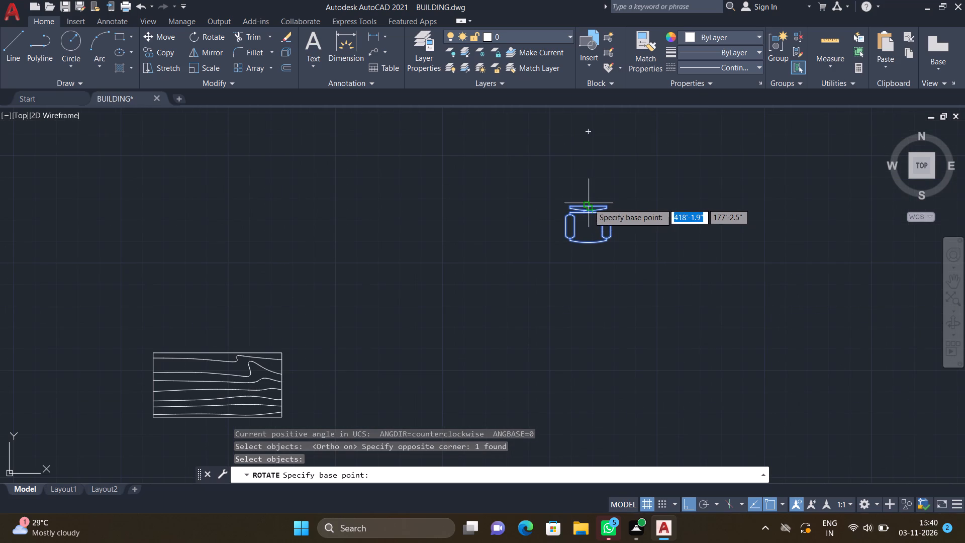
left_click(589, 203)
left_click(537, 208)
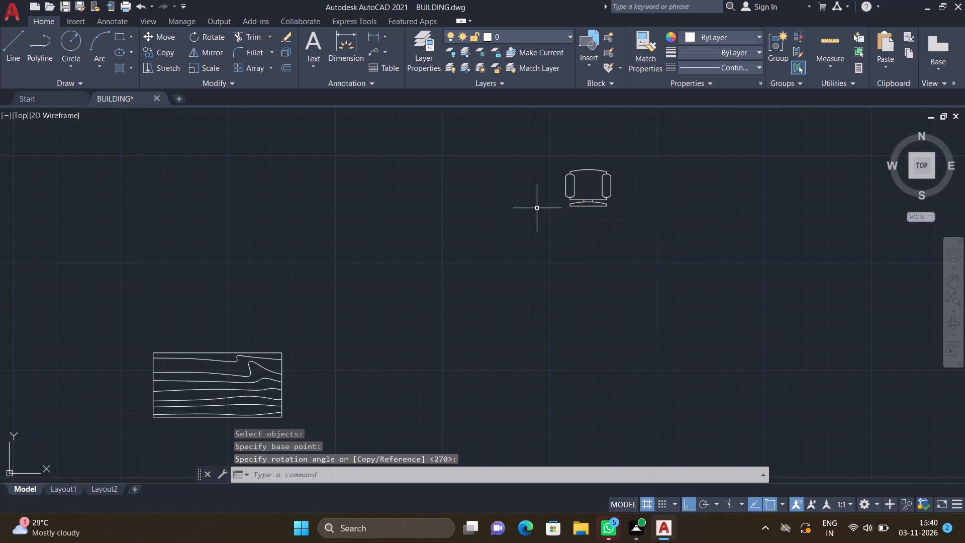
Copy the rotated armchair by its front edge into the lower plan's drawing room, beside the lower side table, with Ortho off.
key("c")
key("o")
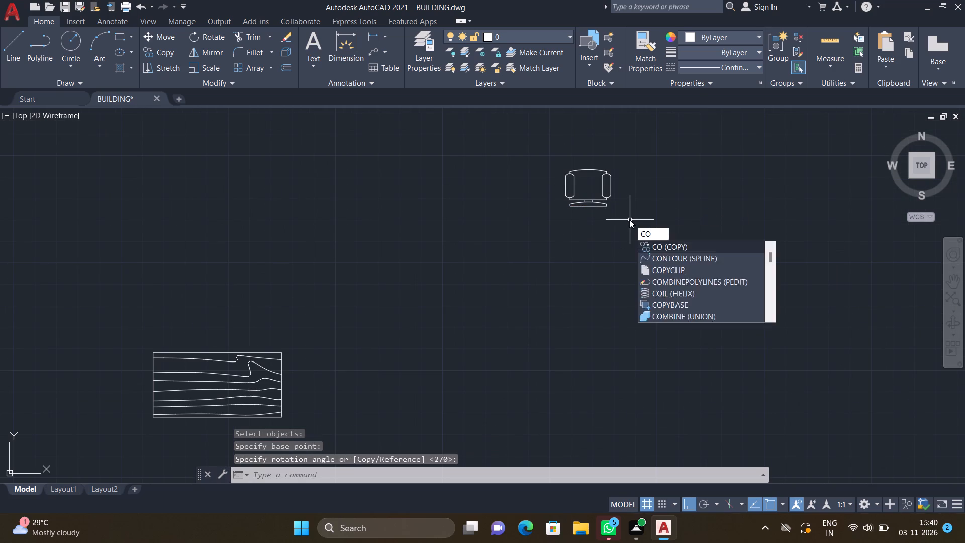
key("Return")
left_click_drag(631, 217, 608, 205)
left_click_drag(647, 232, 640, 229)
left_click(547, 137)
key("Return")
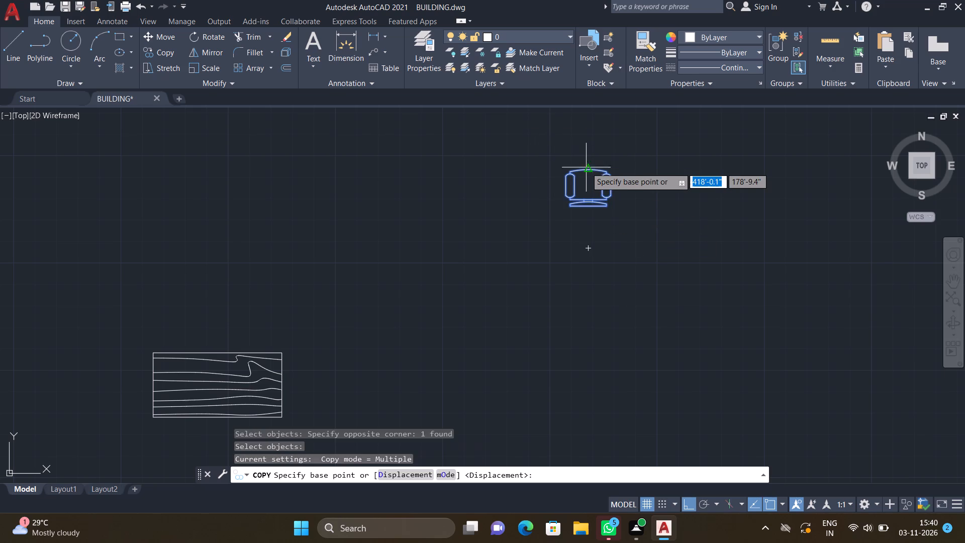
scroll(587, 168, "up", 2)
left_click(587, 169)
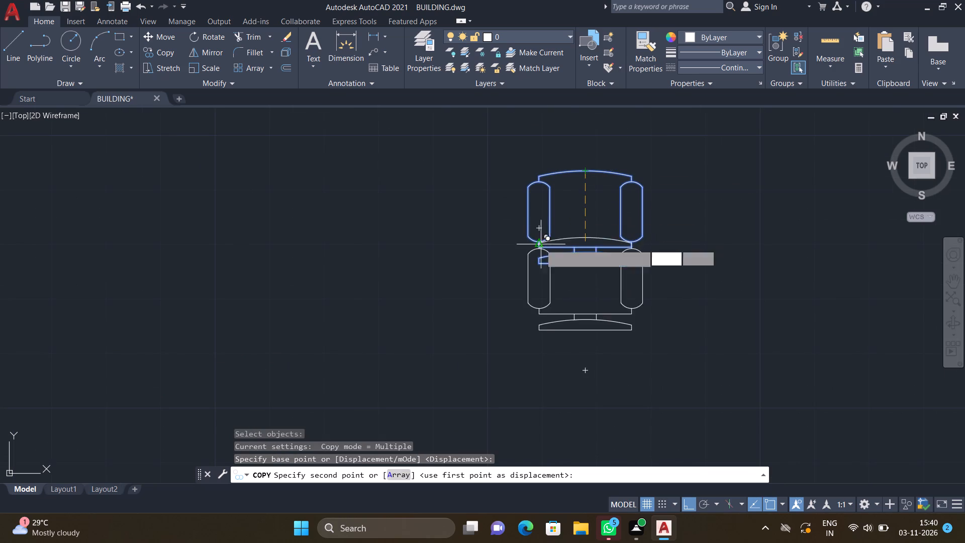
key("F8")
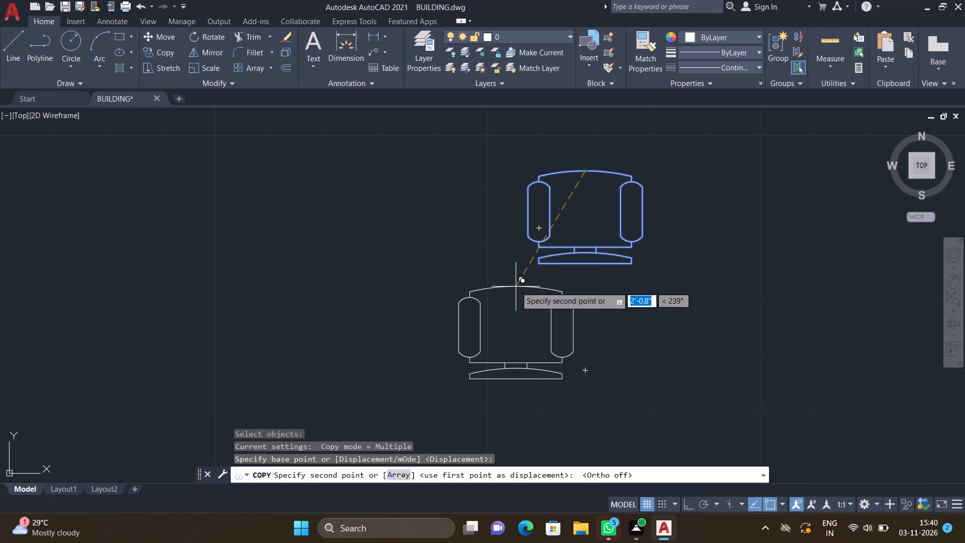
scroll(509, 290, "down", 10)
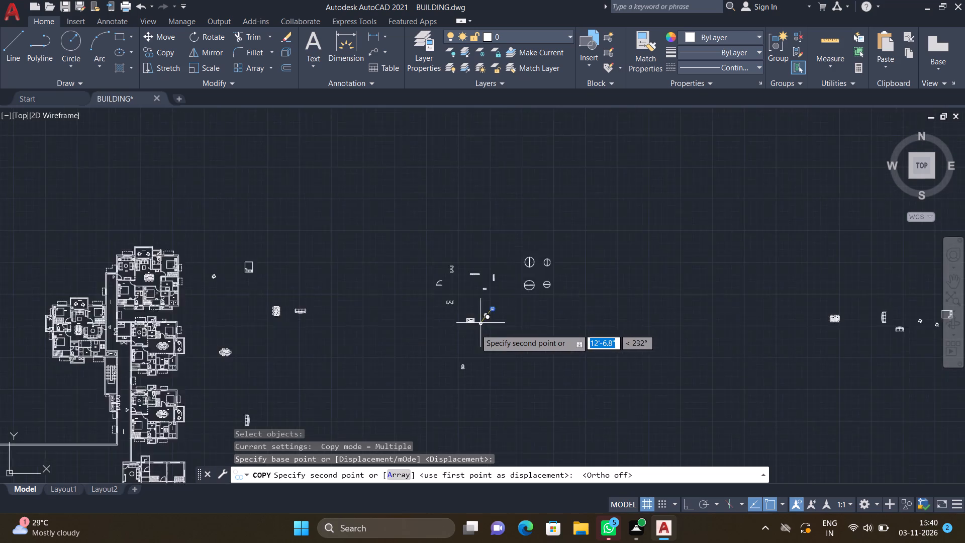
scroll(327, 429, "up", 3)
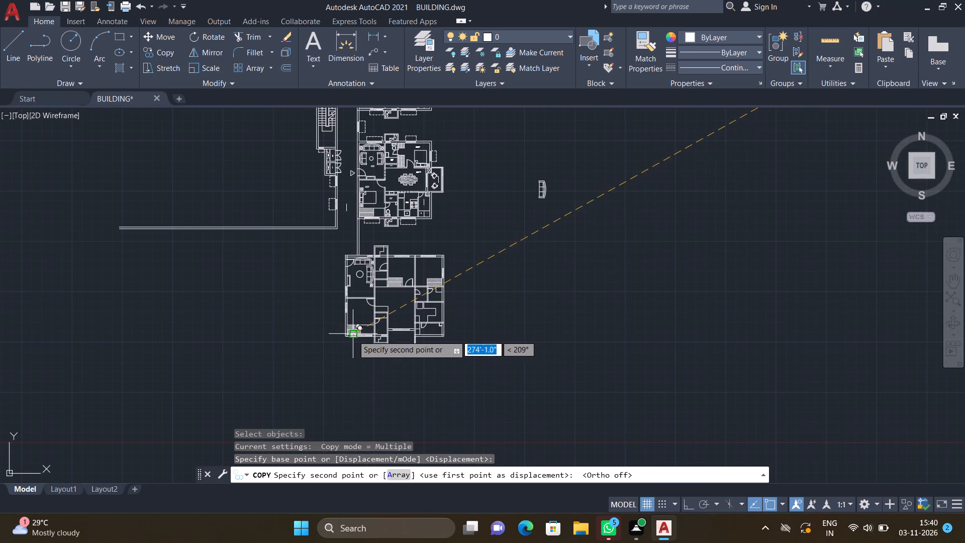
scroll(365, 230, "up", 2)
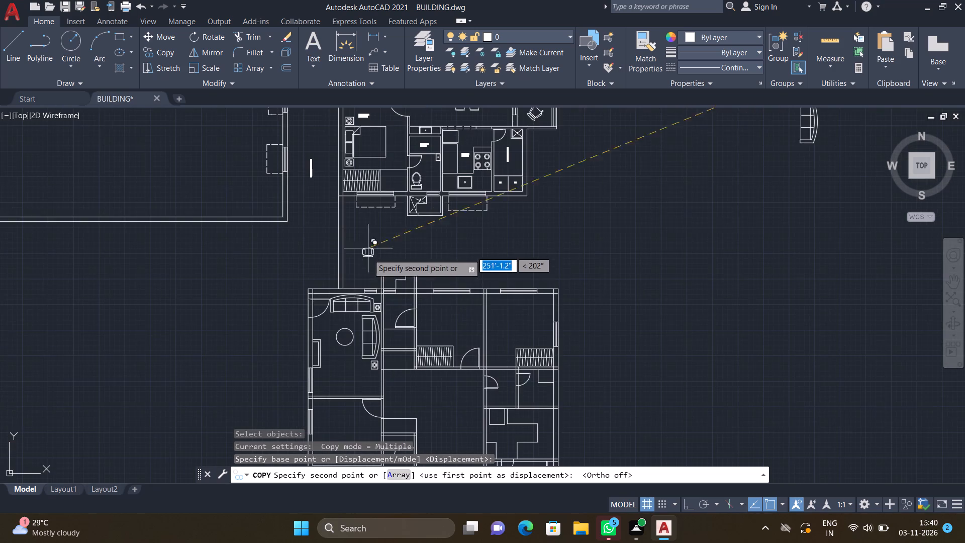
scroll(349, 373, "up", 2)
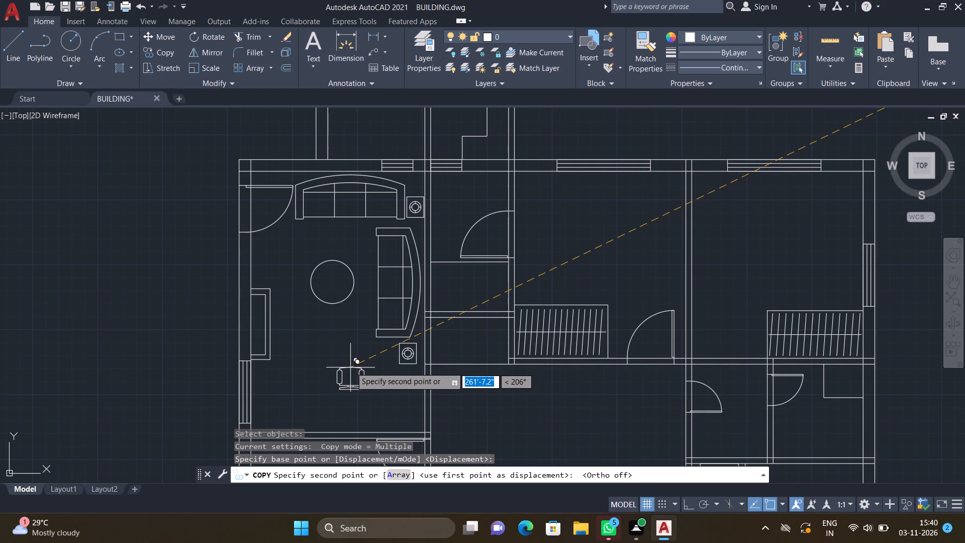
scroll(367, 347, "up", 2)
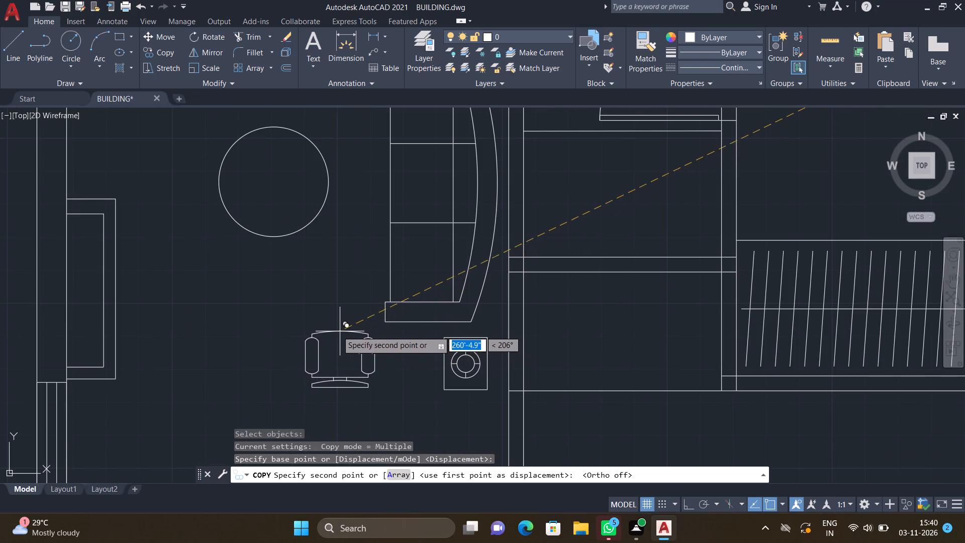
left_click(340, 329)
key("Return")
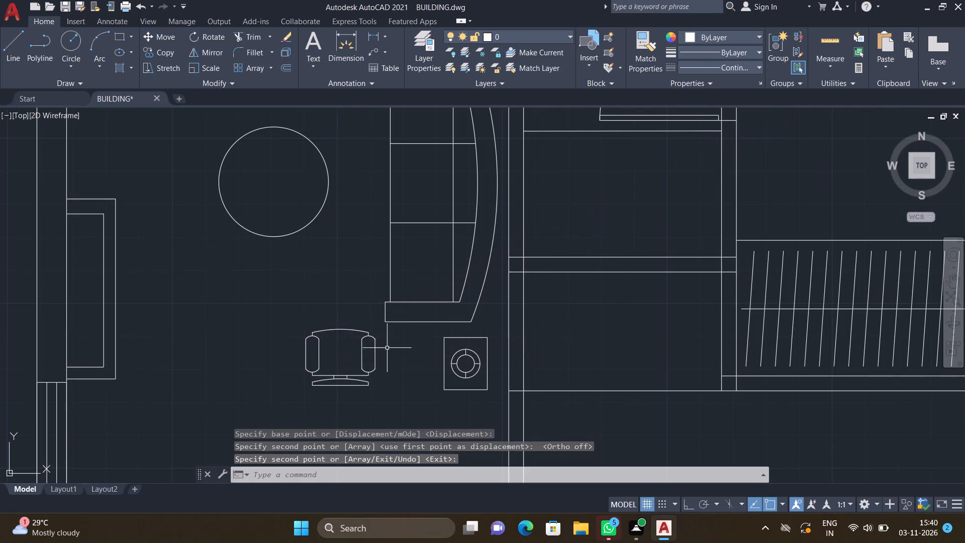
Copy the WC from TOILET-1 of the flat above into the lower plan's toilet, against its top wall, about 47'-5" from the original.
scroll(390, 348, "down", 4)
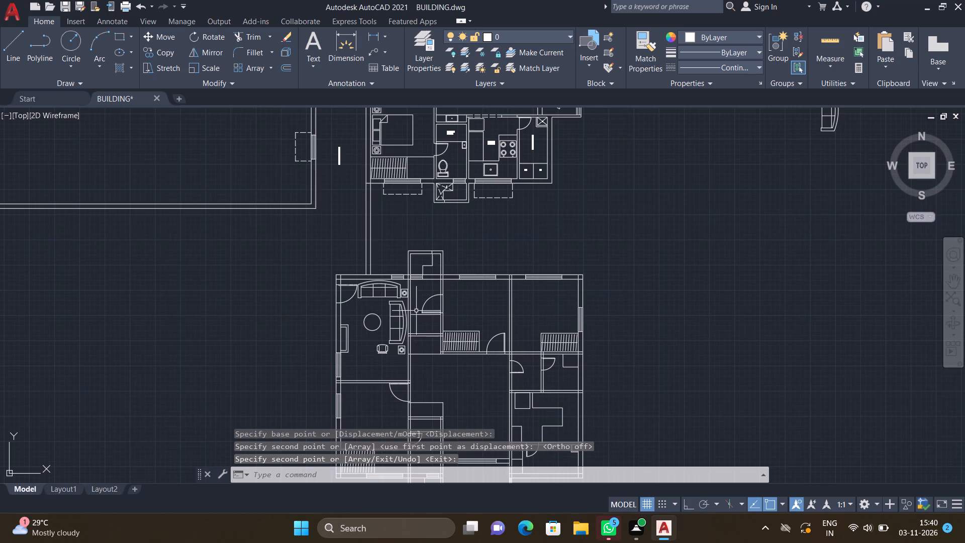
scroll(418, 242, "down", 2)
scroll(438, 131, "up", 3)
scroll(421, 192, "up", 2)
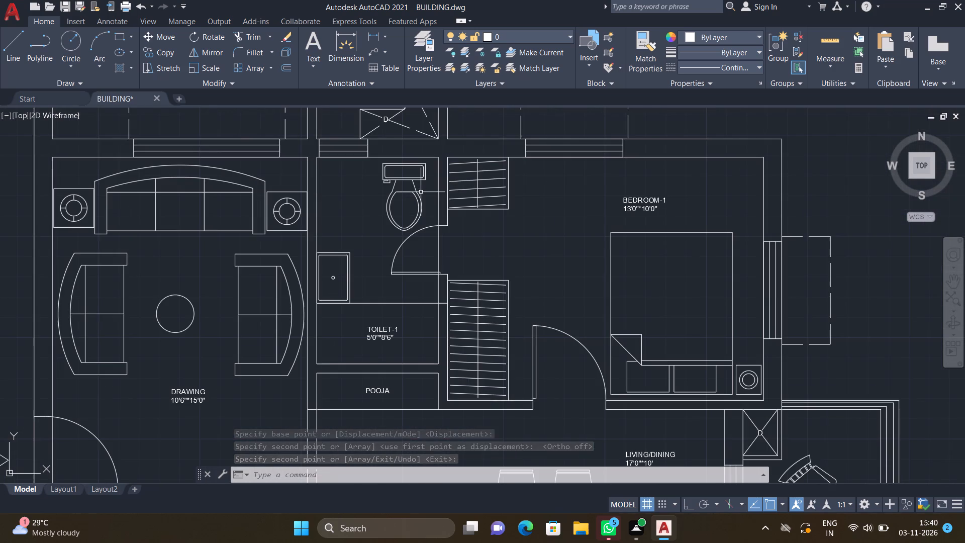
type("CO")
key("Return")
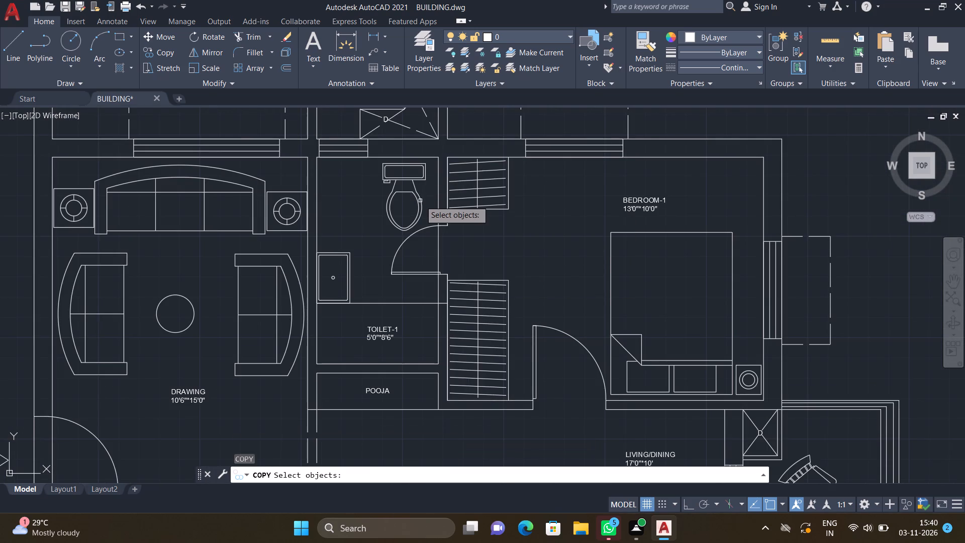
left_click(420, 201)
key("Return")
scroll(405, 163, "up", 1)
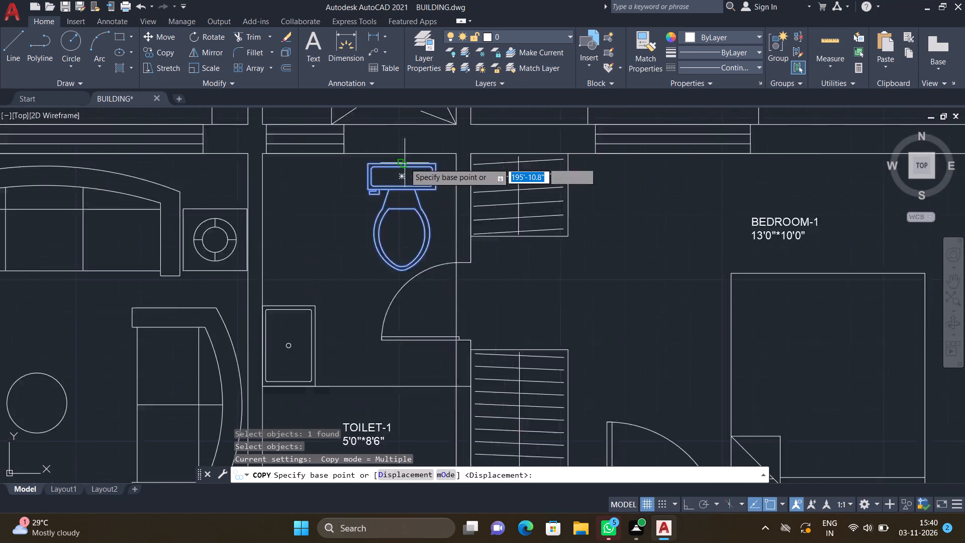
scroll(405, 163, "up", 2)
left_click(390, 163)
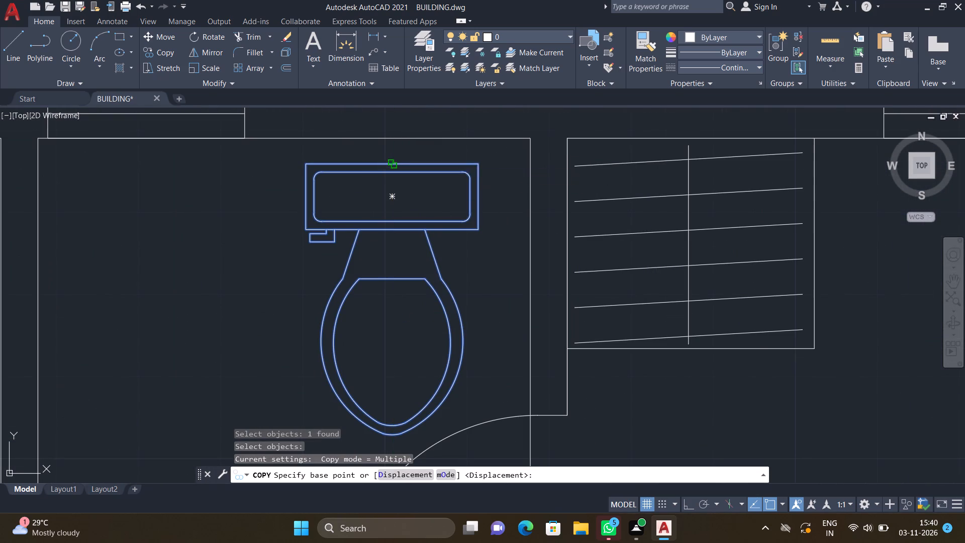
scroll(418, 220, "down", 6)
scroll(427, 284, "down", 5)
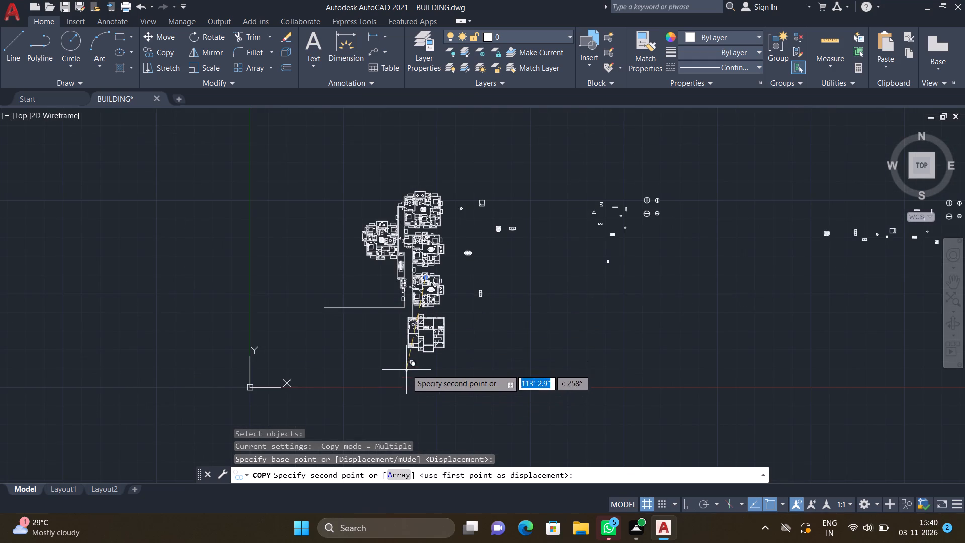
scroll(422, 327, "up", 4)
scroll(404, 287, "up", 3)
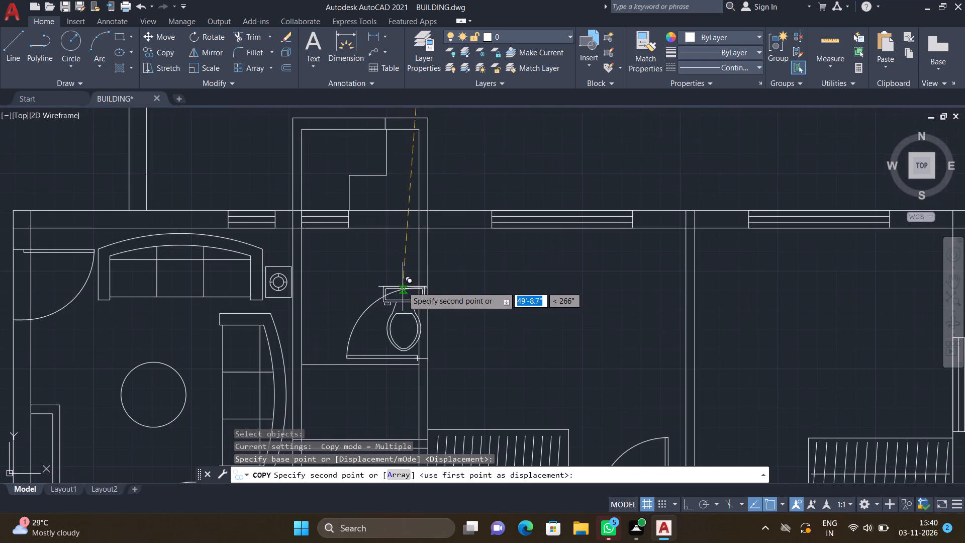
scroll(345, 237, "up", 1)
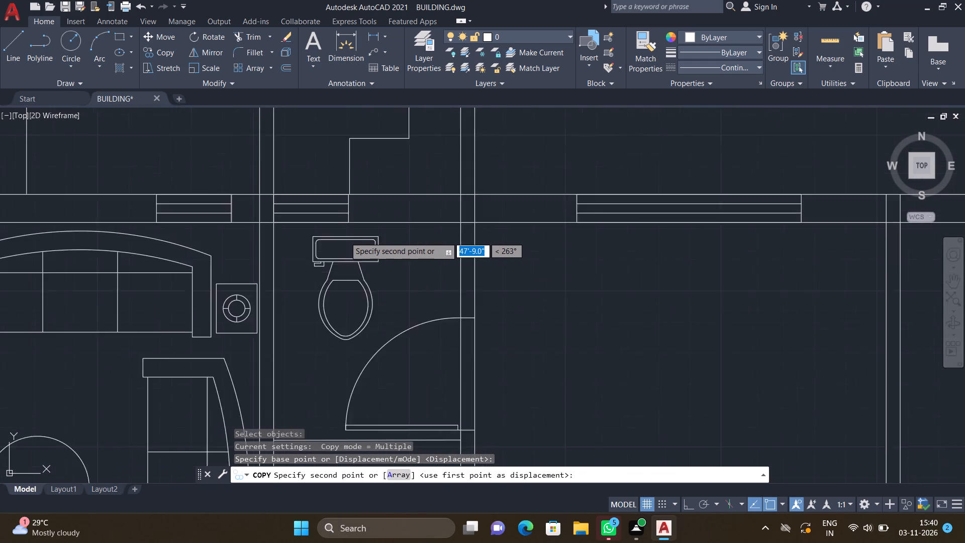
scroll(345, 237, "up", 1)
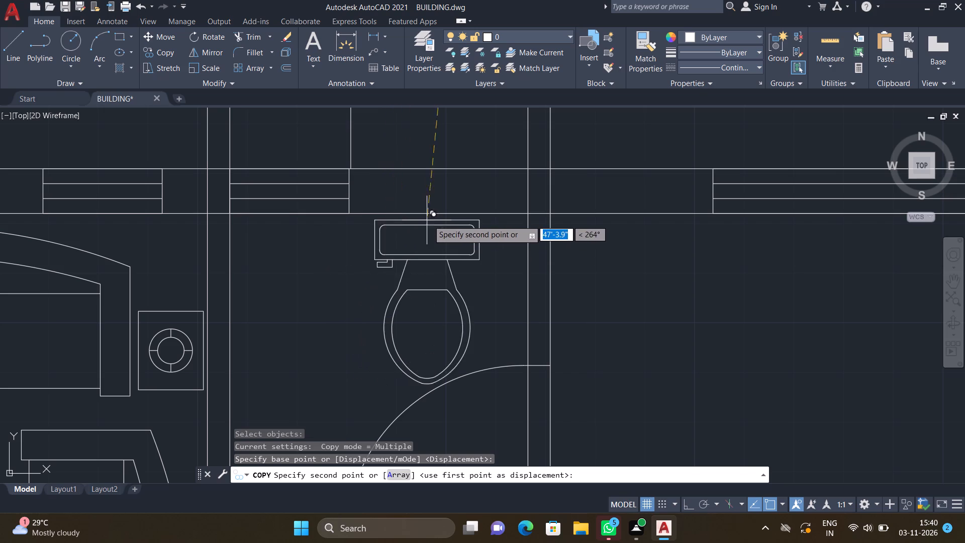
left_click(409, 222)
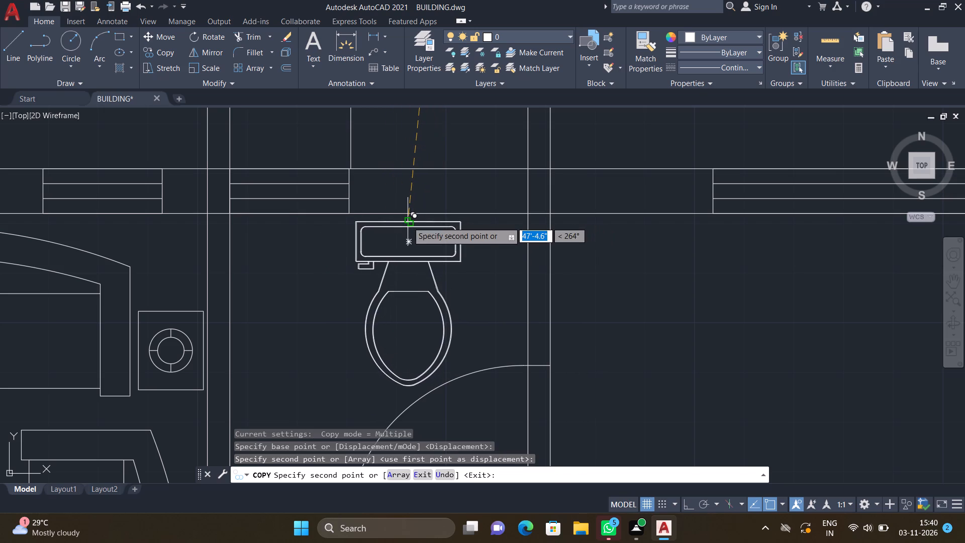
key("Return")
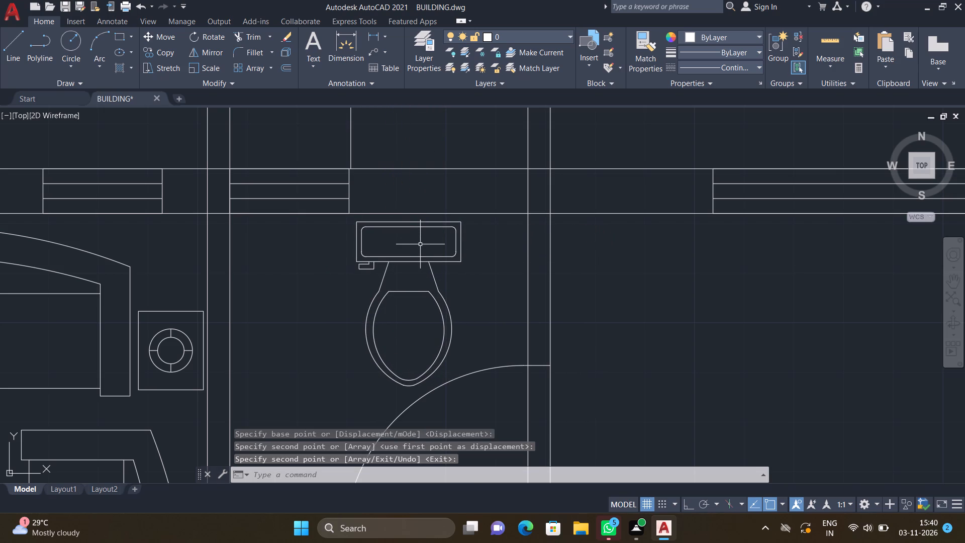
Copy the bed from the left flat's BEDROOM-2 by its lower headboard corner into the lower plan's top-middle bedroom, headboard near the right wall, about 111'-4" away.
scroll(416, 245, "down", 3)
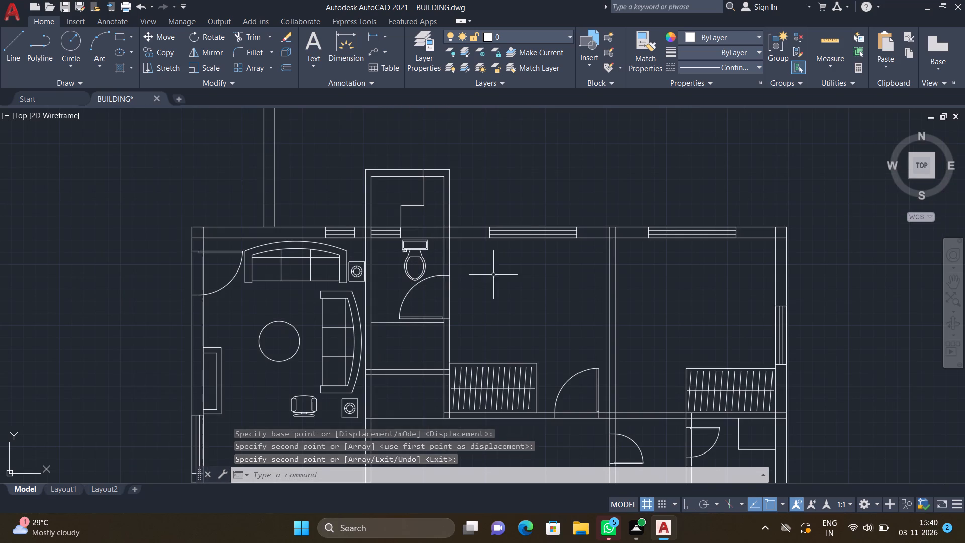
middle_click_drag(520, 254, 494, 323)
scroll(495, 323, "down", 5)
scroll(474, 154, "up", 2)
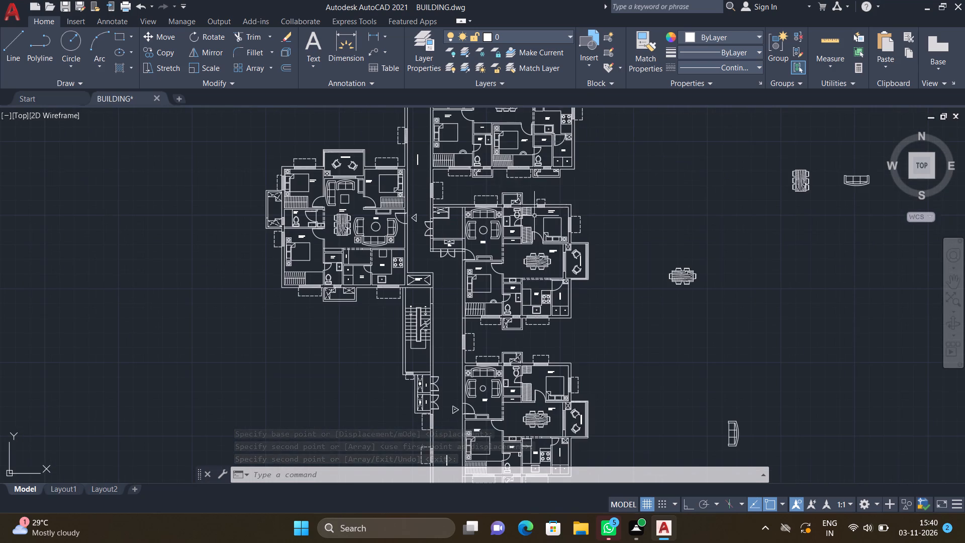
middle_click_drag(515, 413, 512, 399)
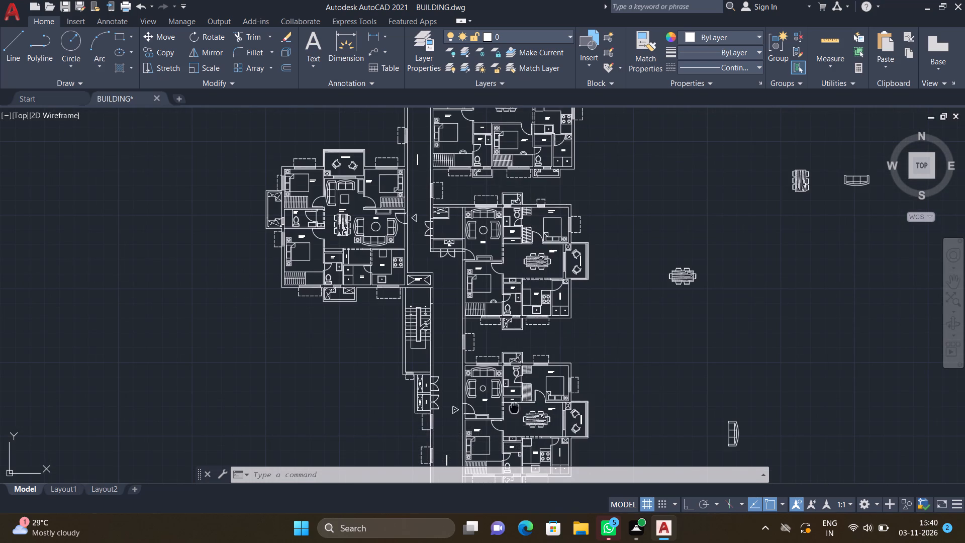
middle_click_drag(512, 399, 493, 325)
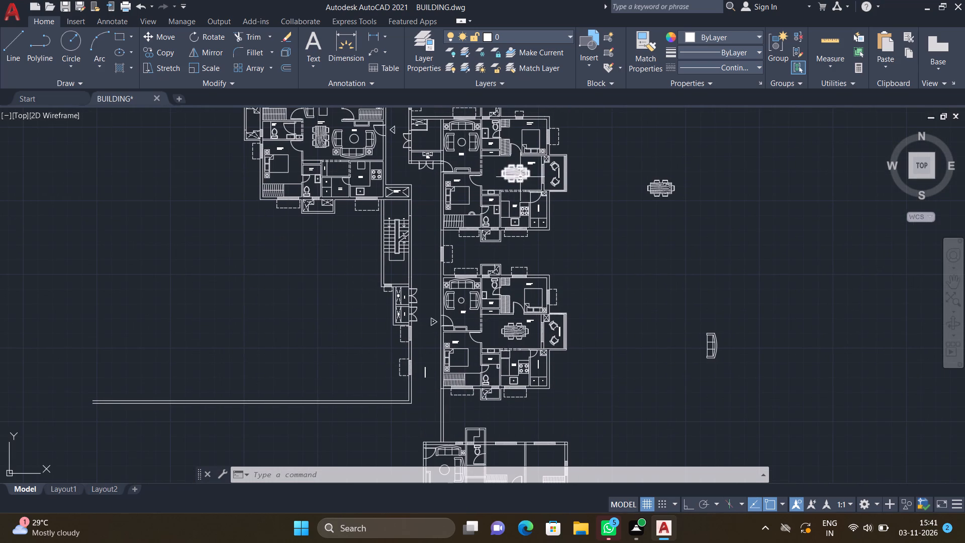
middle_click_drag(507, 178, 559, 218)
scroll(417, 123, "up", 3)
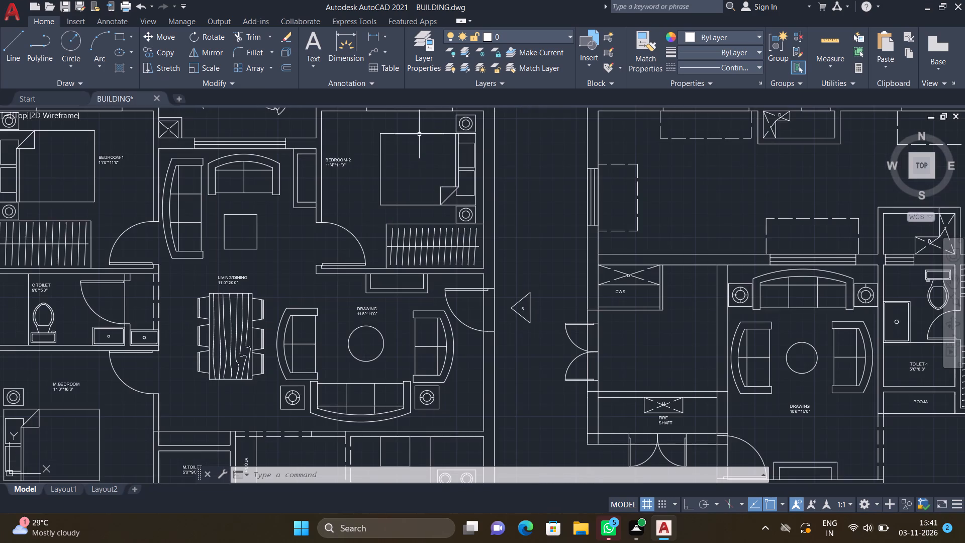
key("c")
key("o")
key("Return")
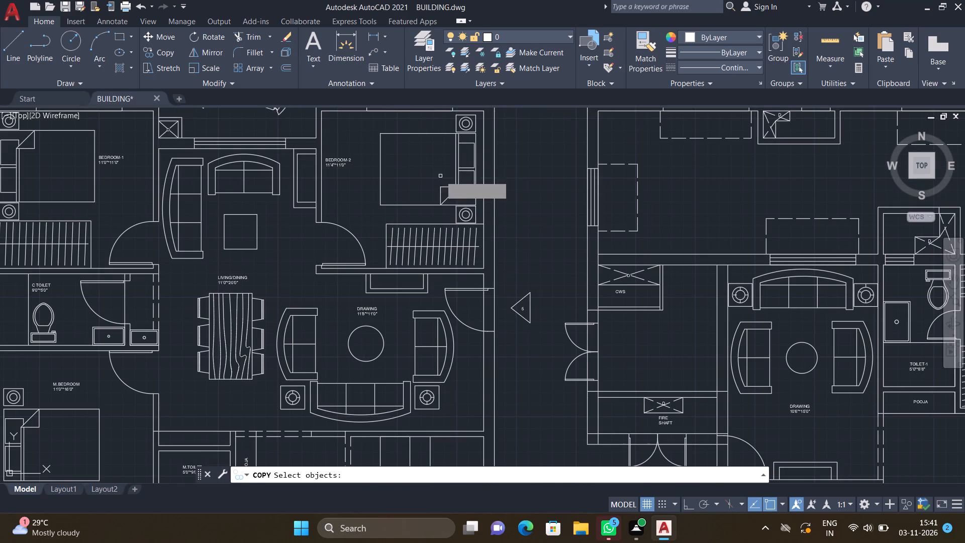
left_click(441, 203)
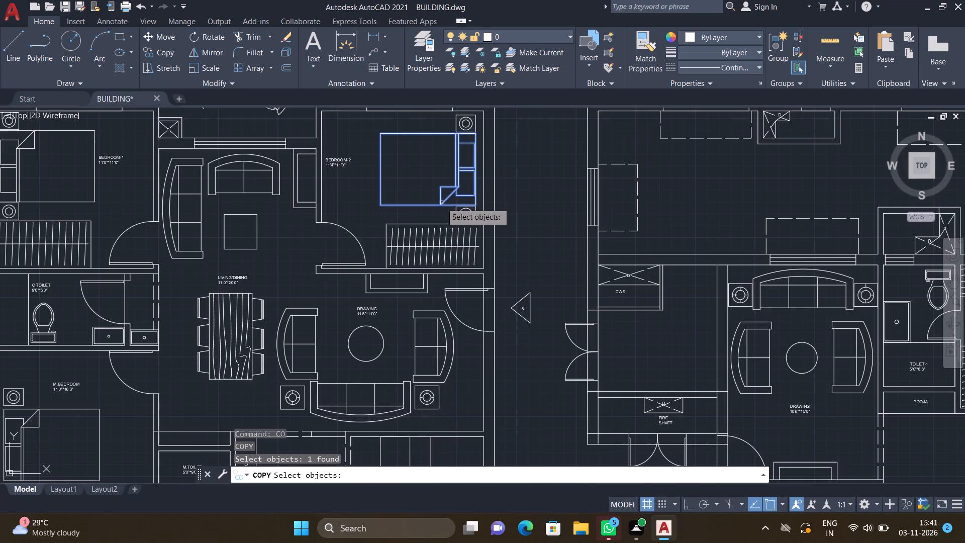
key("Return")
scroll(491, 193, "up", 3)
scroll(432, 229, "up", 1)
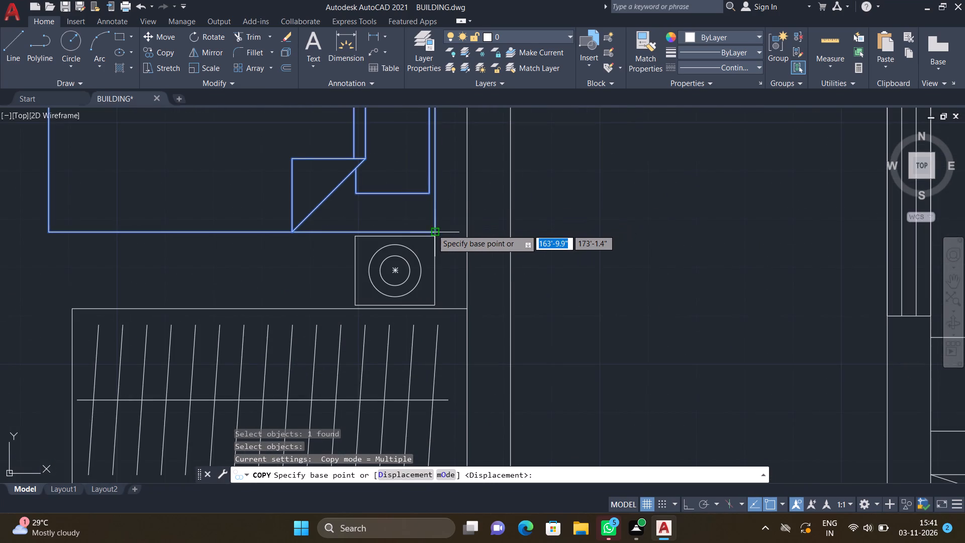
scroll(432, 229, "up", 1)
left_click(434, 233)
scroll(544, 311, "down", 10)
scroll(462, 232, "down", 3)
scroll(512, 331, "up", 2)
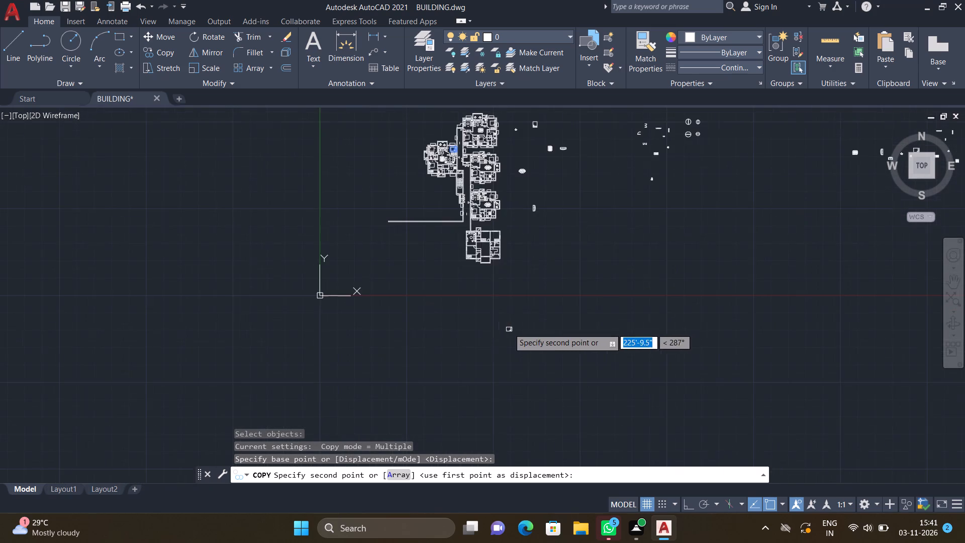
scroll(481, 225, "up", 4)
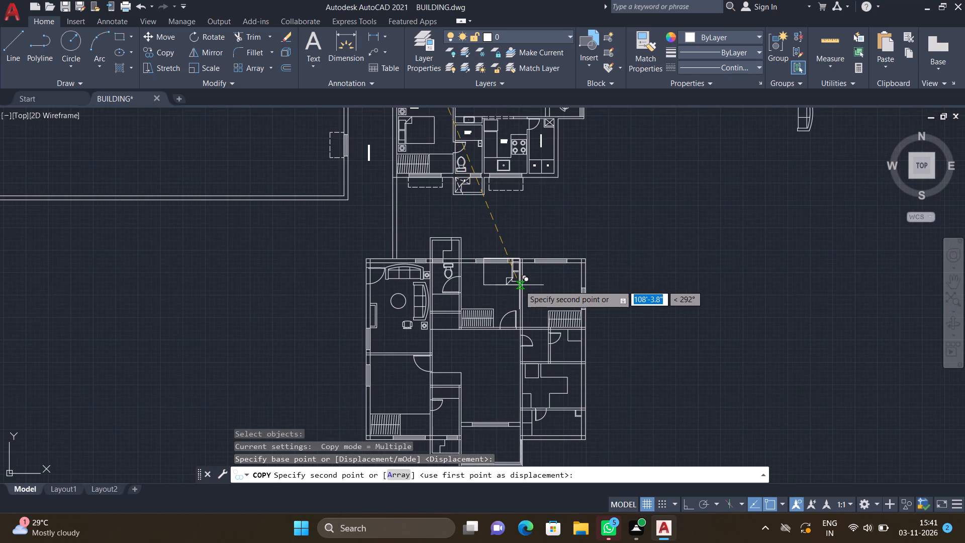
scroll(518, 287, "up", 2)
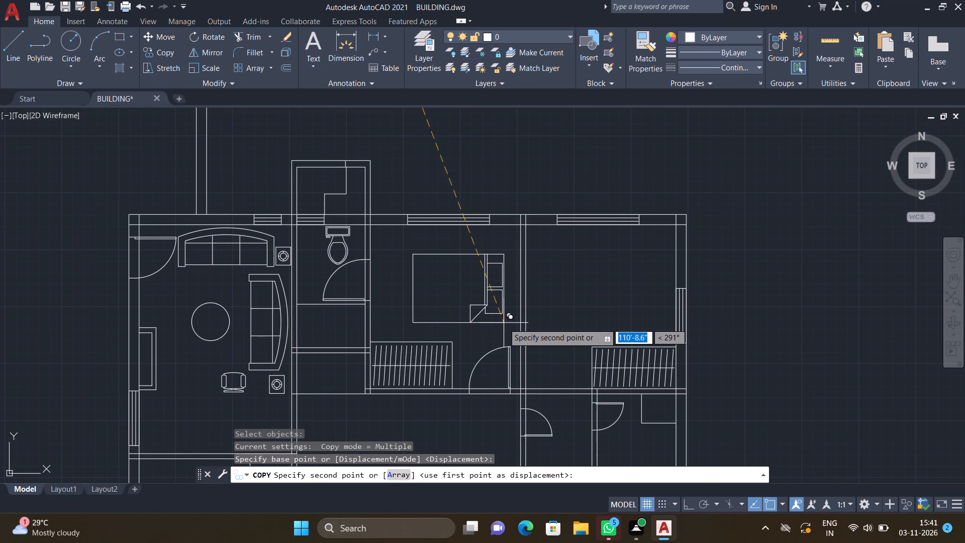
scroll(504, 325, "up", 1)
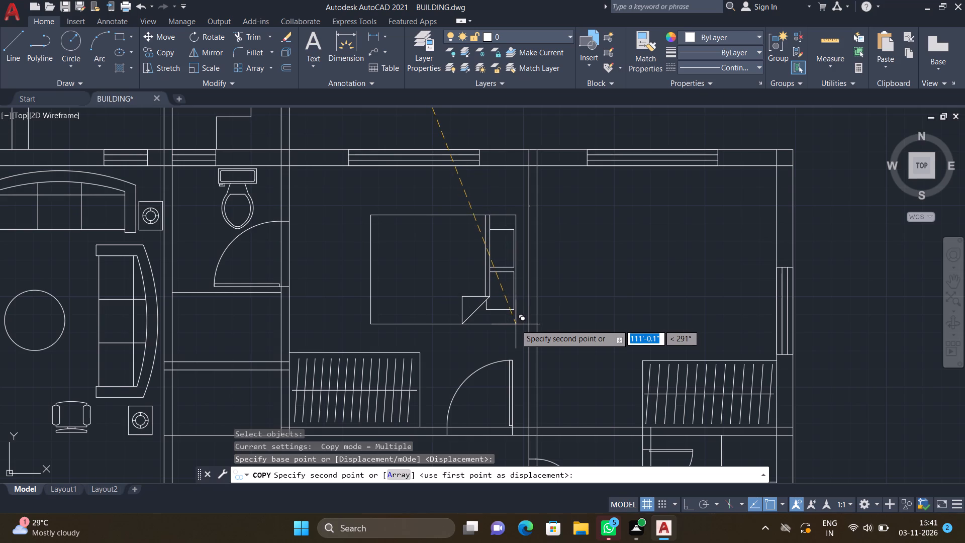
left_click(521, 329)
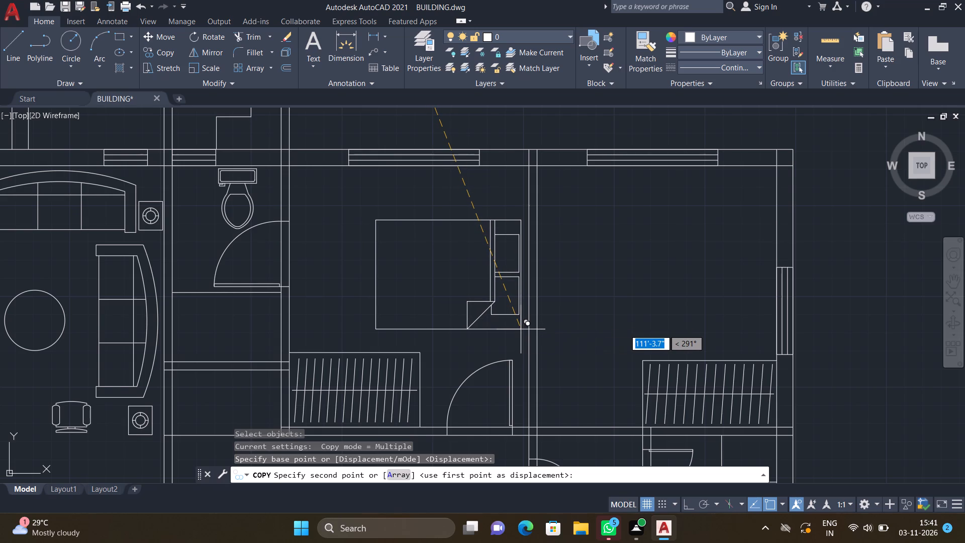
key("Return")
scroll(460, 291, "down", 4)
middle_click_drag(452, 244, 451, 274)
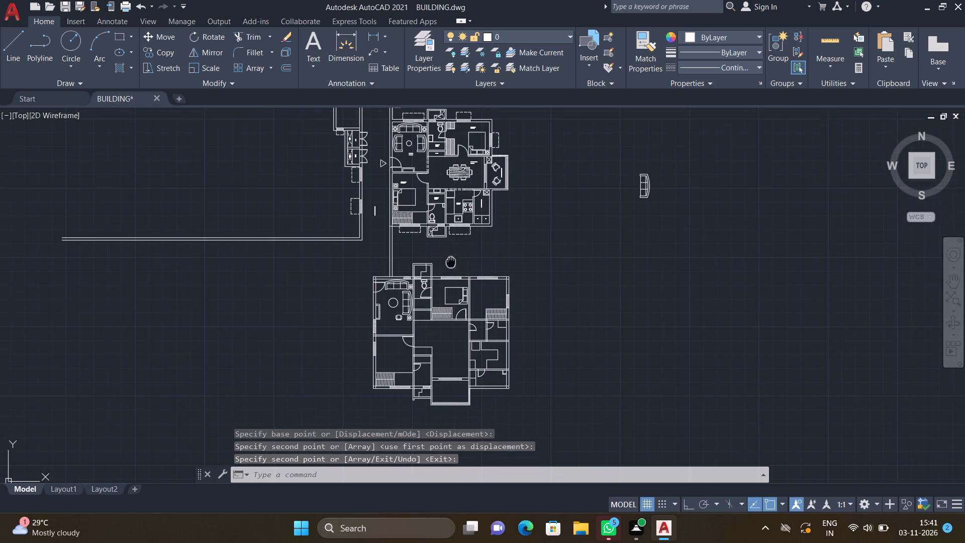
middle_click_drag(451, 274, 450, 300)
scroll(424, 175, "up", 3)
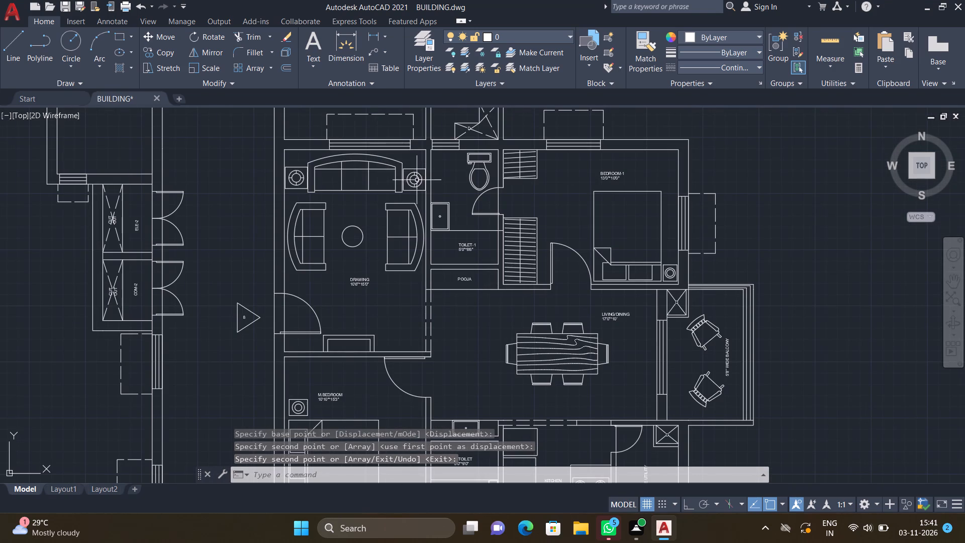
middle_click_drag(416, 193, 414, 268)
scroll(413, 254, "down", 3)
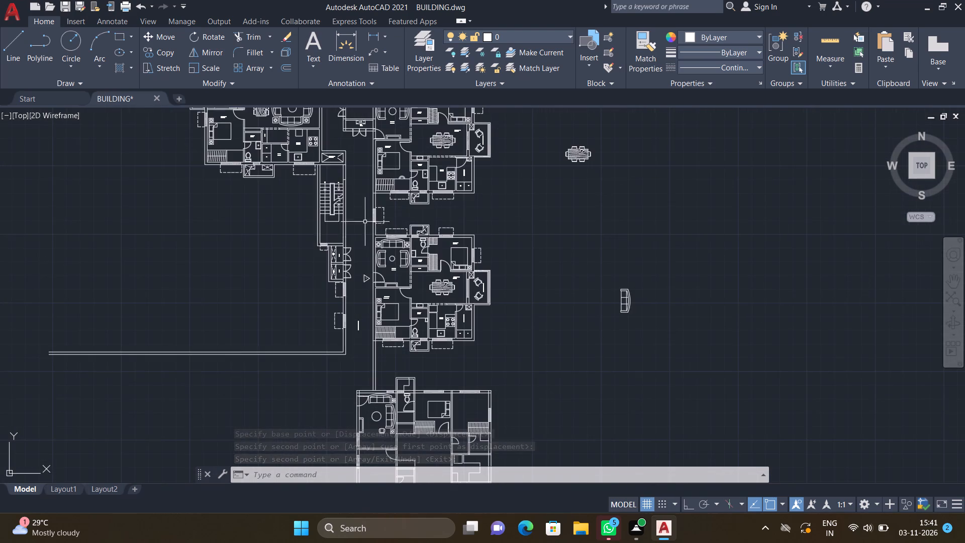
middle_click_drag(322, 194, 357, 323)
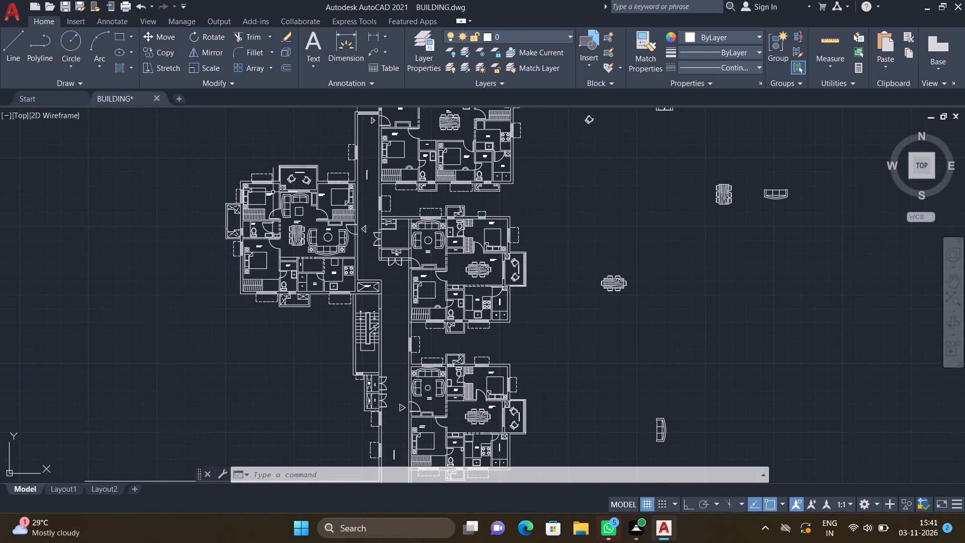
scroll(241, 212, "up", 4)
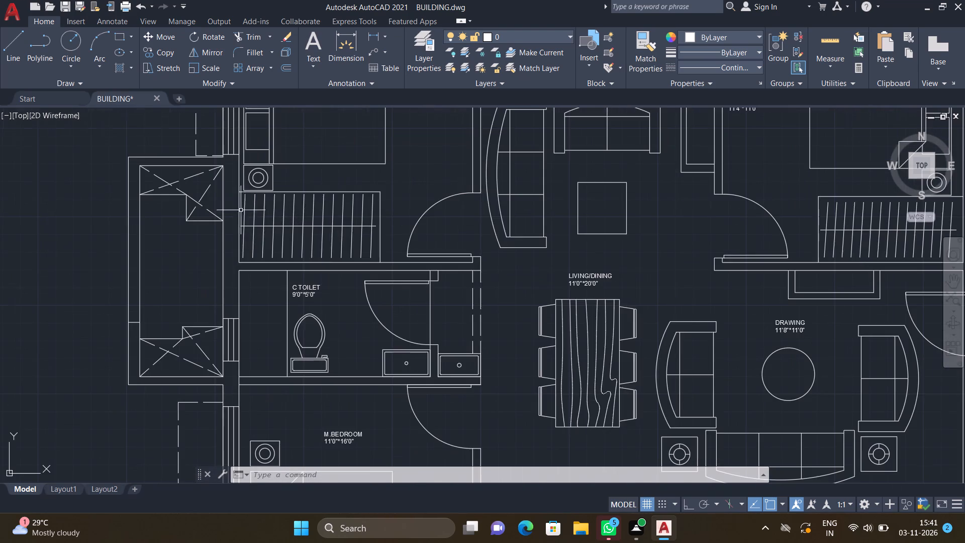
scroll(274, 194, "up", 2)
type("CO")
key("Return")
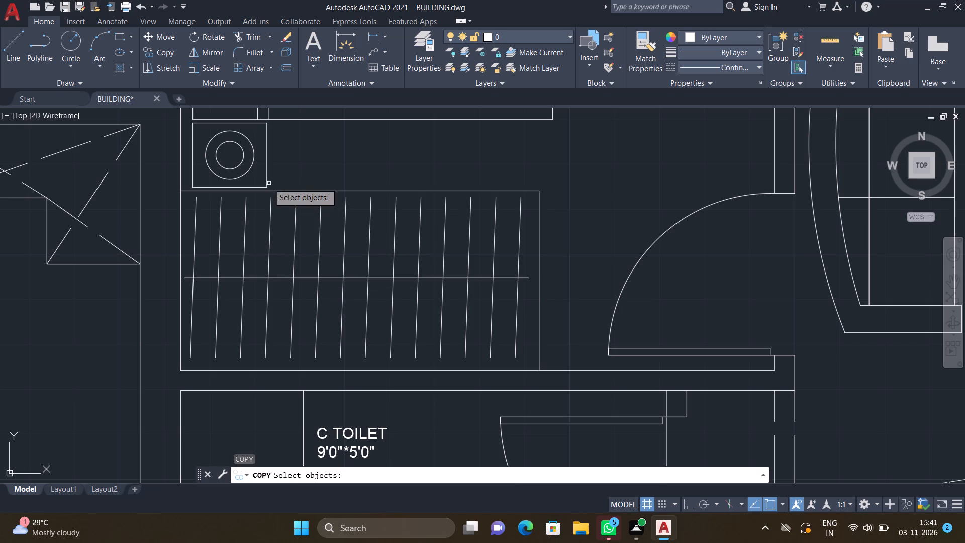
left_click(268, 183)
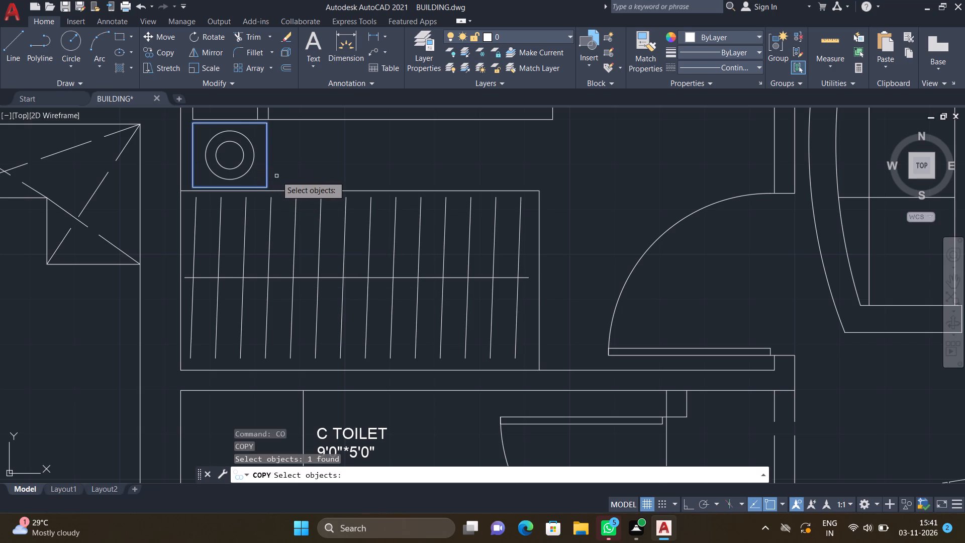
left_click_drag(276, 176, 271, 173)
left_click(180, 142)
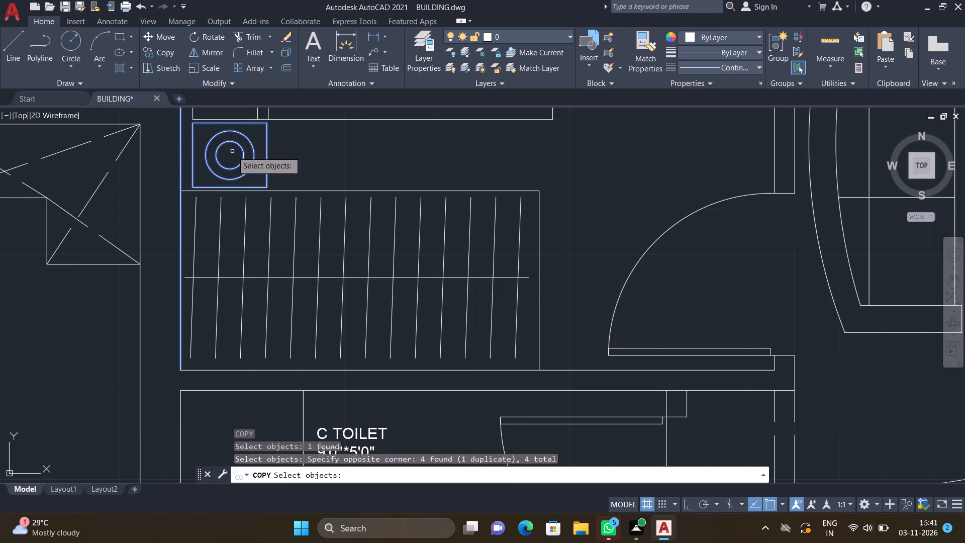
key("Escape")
Copy the bedside table with its two circles from the left flat's BEDROOM-1 to just above the new bed's headboard end, about 121'-3" away.
key("c")
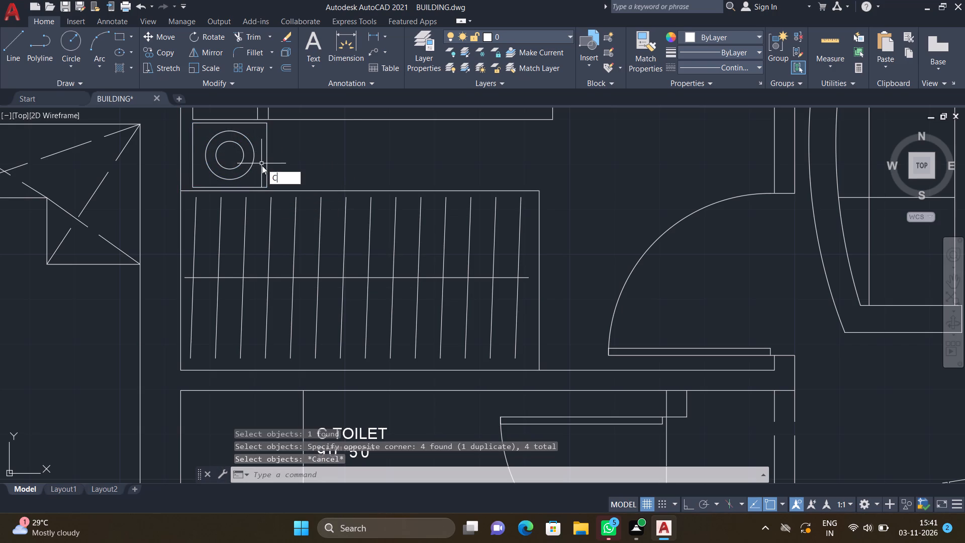
key("o")
key("Return")
left_click(273, 174)
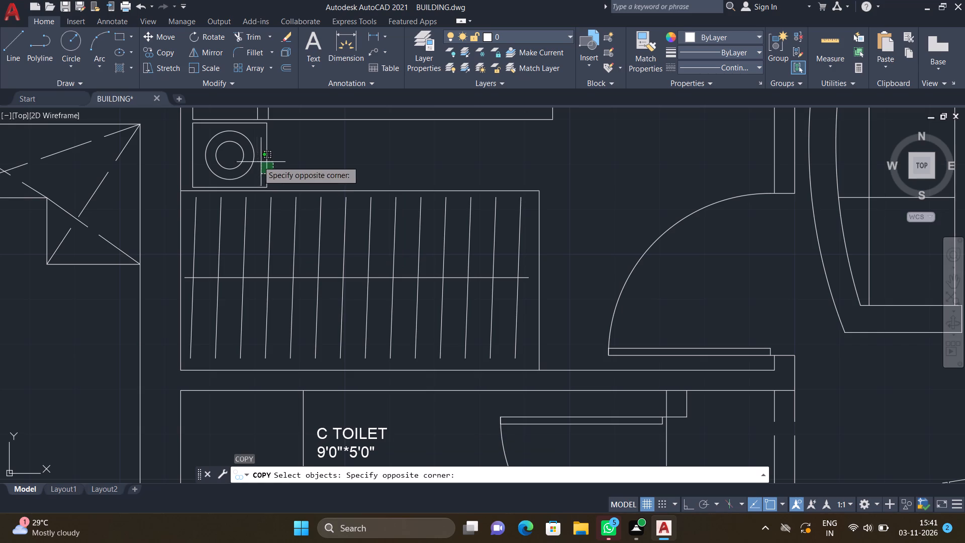
left_click(190, 144)
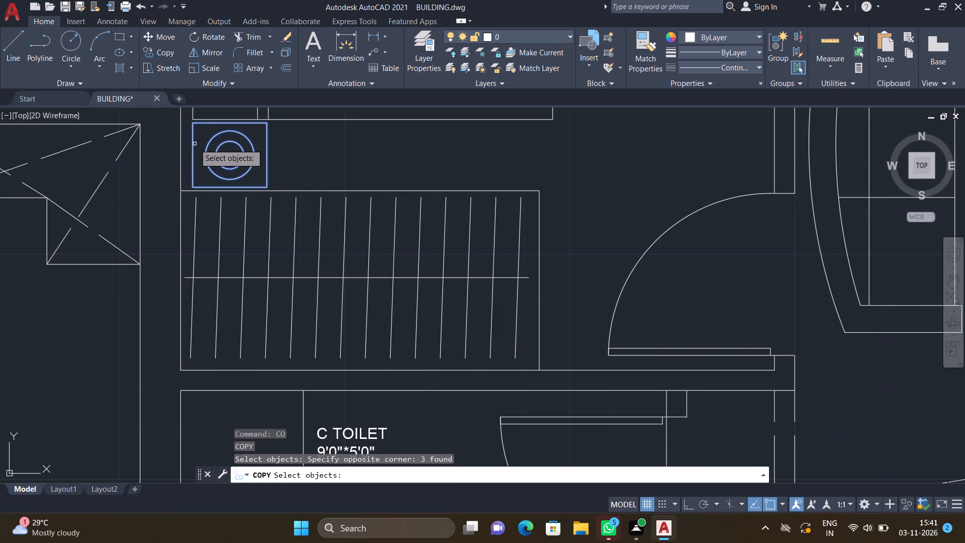
key("Return")
scroll(188, 124, "up", 3)
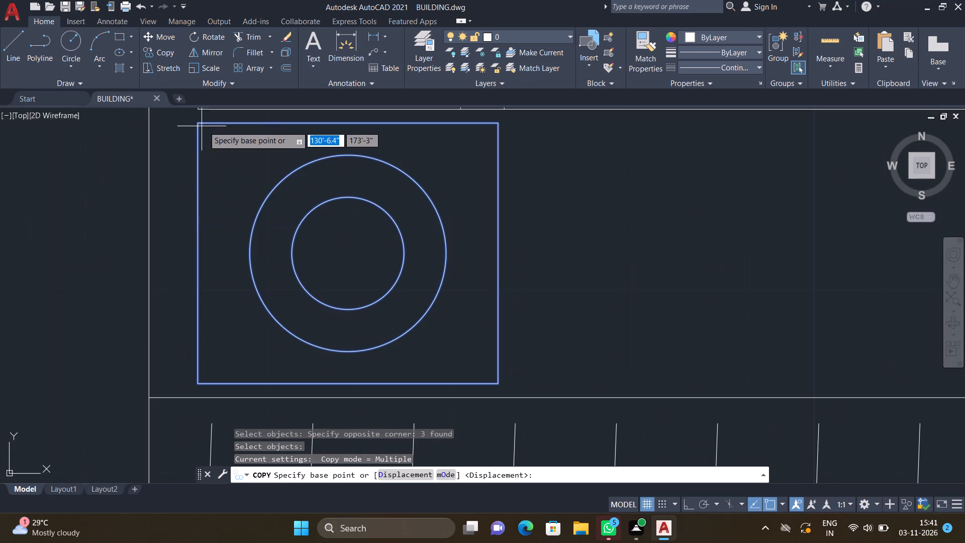
left_click_drag(197, 122, 202, 125)
scroll(311, 177, "down", 4)
scroll(352, 185, "down", 5)
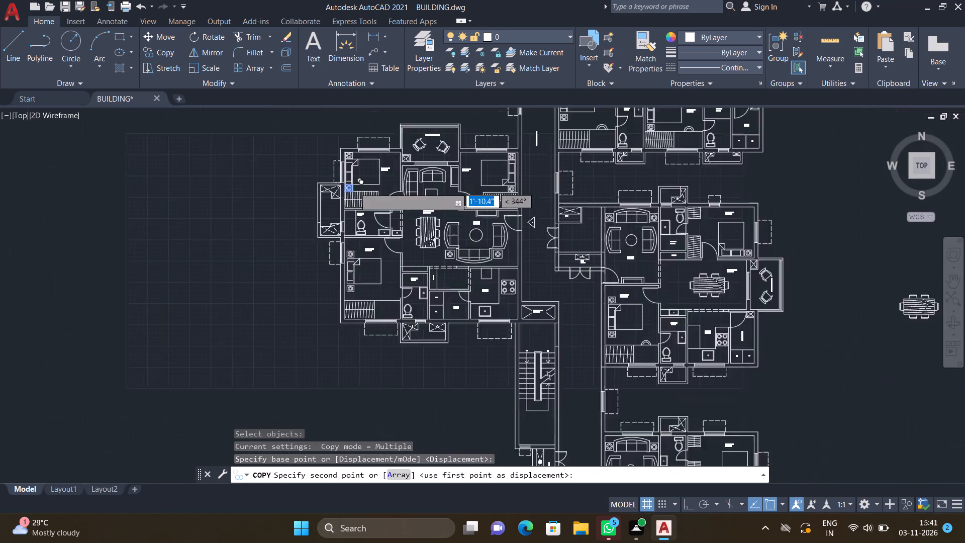
middle_click_drag(407, 292, 369, 239)
scroll(370, 239, "down", 2)
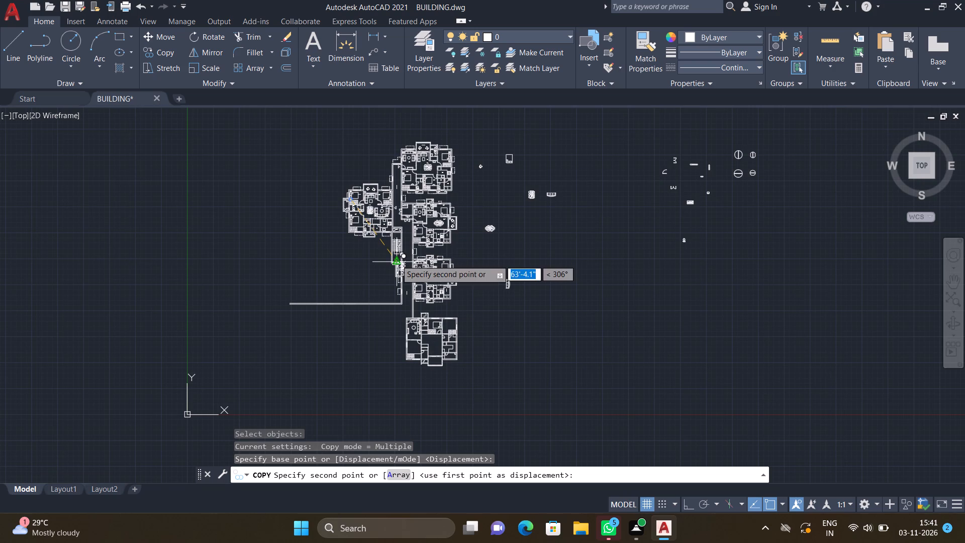
scroll(413, 343, "up", 3)
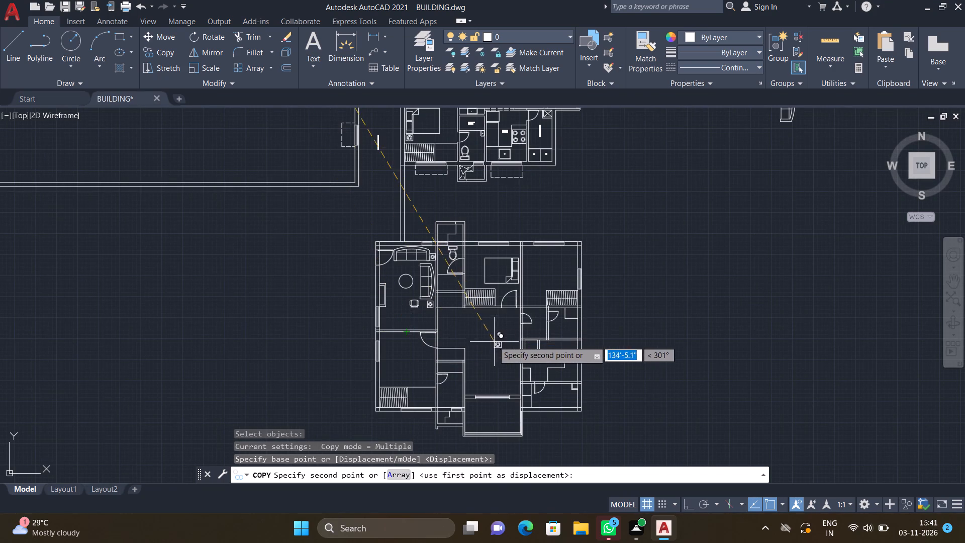
scroll(526, 341, "up", 3)
scroll(486, 315, "down", 1)
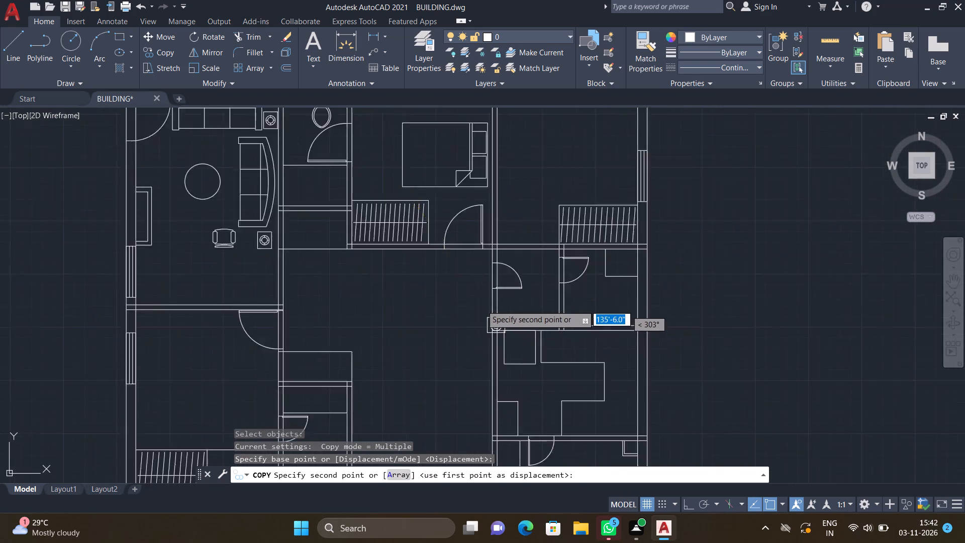
scroll(481, 302, "down", 2)
scroll(463, 213, "up", 6)
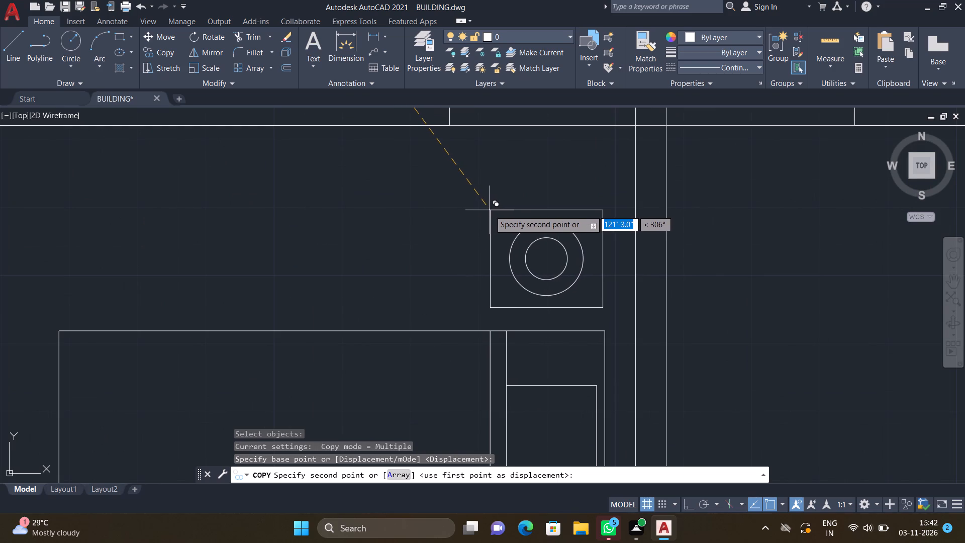
left_click(489, 210)
Place a second copy of the bedside table just below the bed's headboard end, about 126'-8" from the original.
scroll(508, 237, "down", 3)
scroll(514, 391, "up", 3)
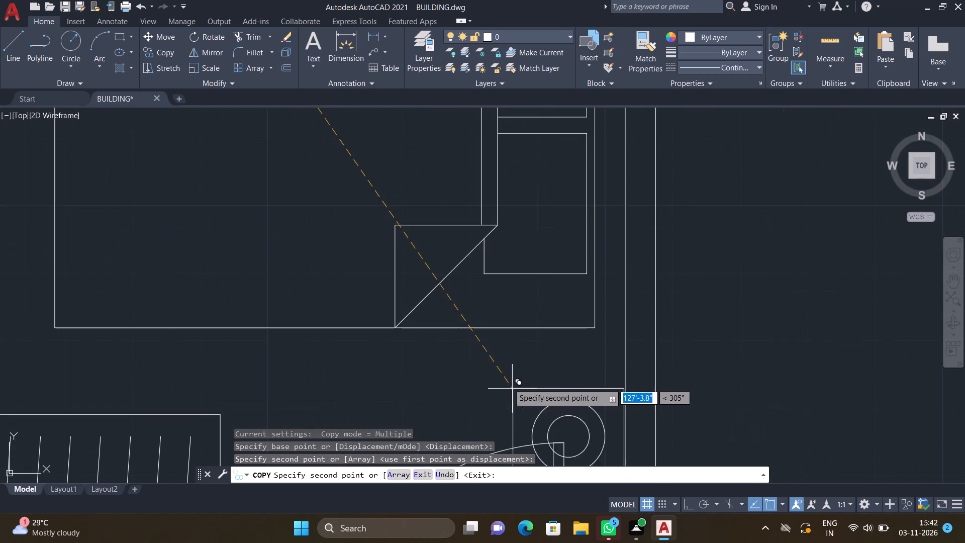
left_click(484, 338)
key("Return")
Copy the M.BEDROOM bed from the second flat above by its headboard midpoint into the lower plan's top-right bedroom, headboard near the left wall, about 79'-0" away.
scroll(484, 331, "down", 4)
scroll(467, 261, "down", 3)
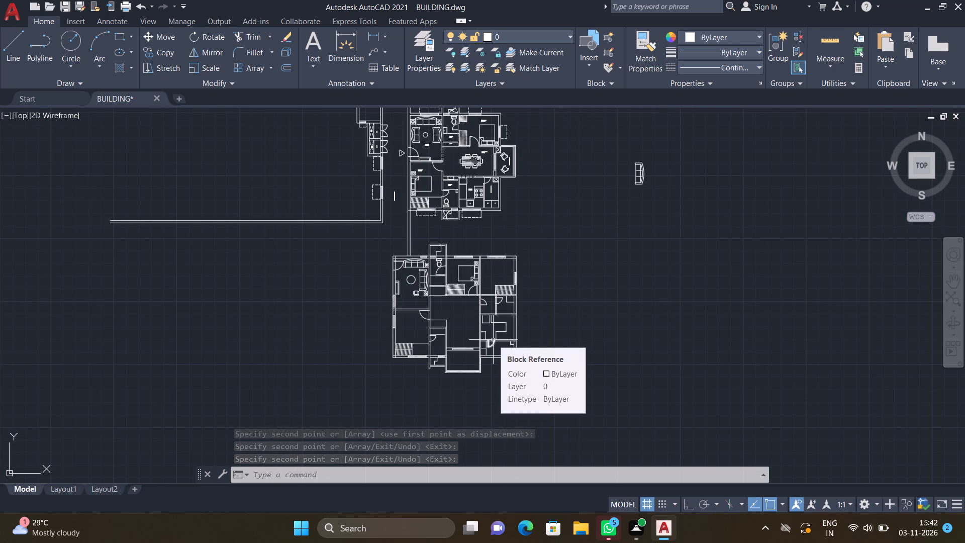
scroll(507, 200, "down", 1)
middle_click_drag(504, 205, 513, 261)
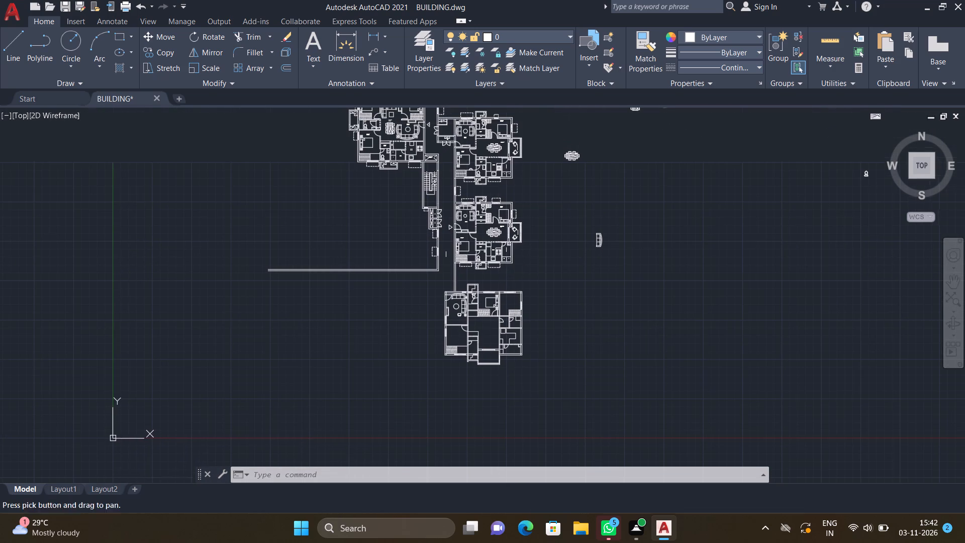
scroll(469, 147, "up", 2)
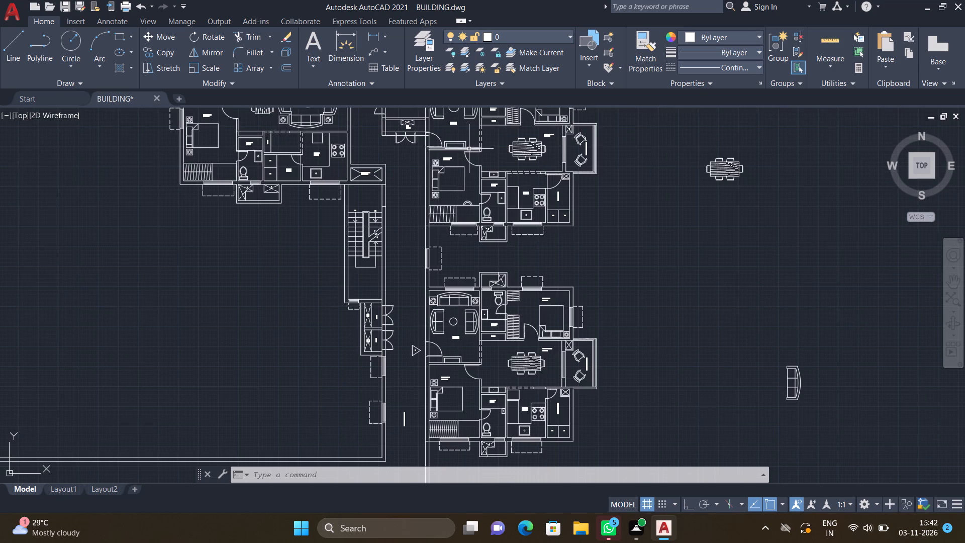
scroll(461, 174, "up", 3)
type("CO")
key("Return")
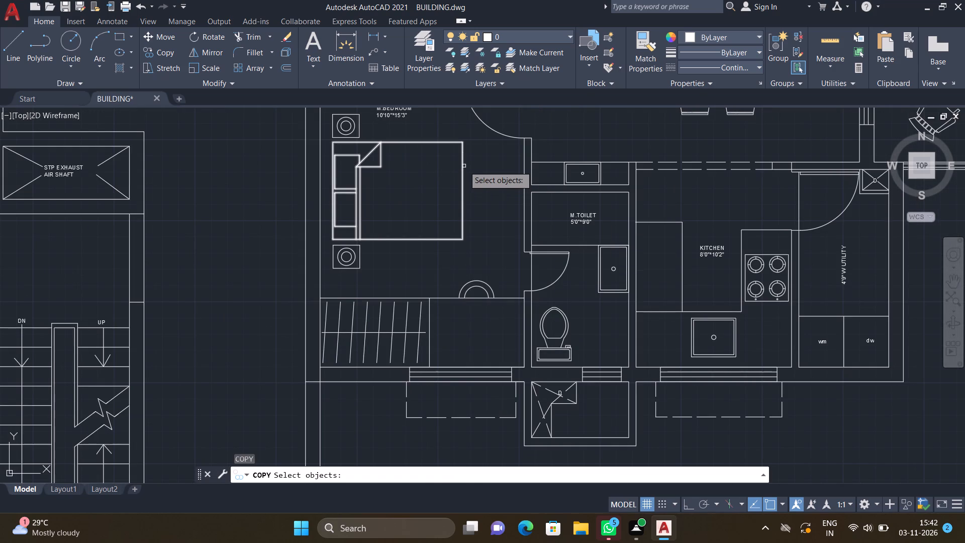
left_click(463, 166)
key("Return")
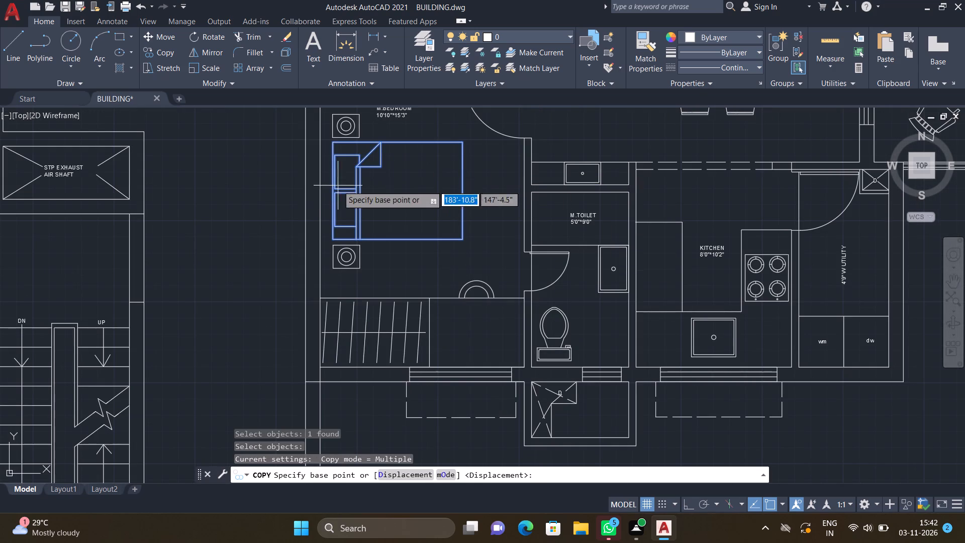
scroll(326, 187, "up", 2)
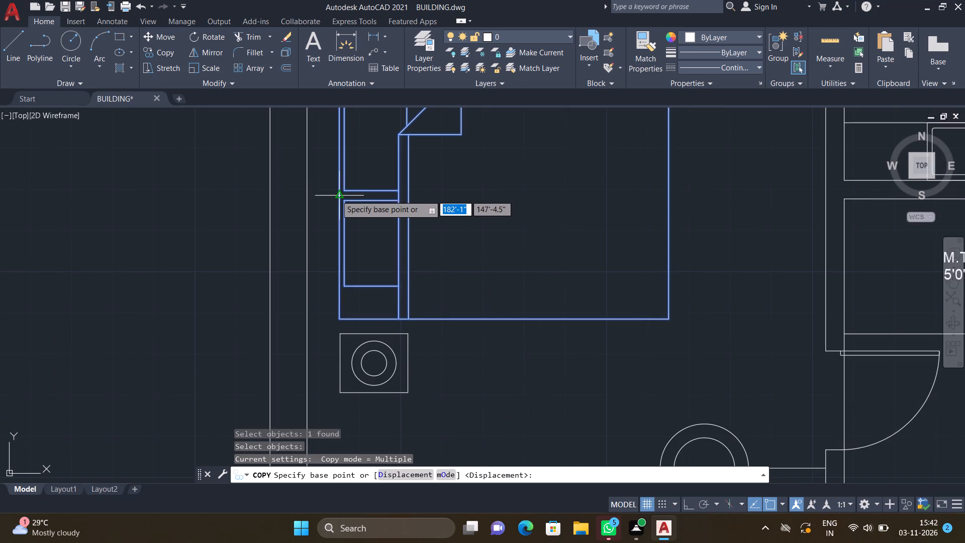
left_click(336, 195)
scroll(432, 232, "down", 9)
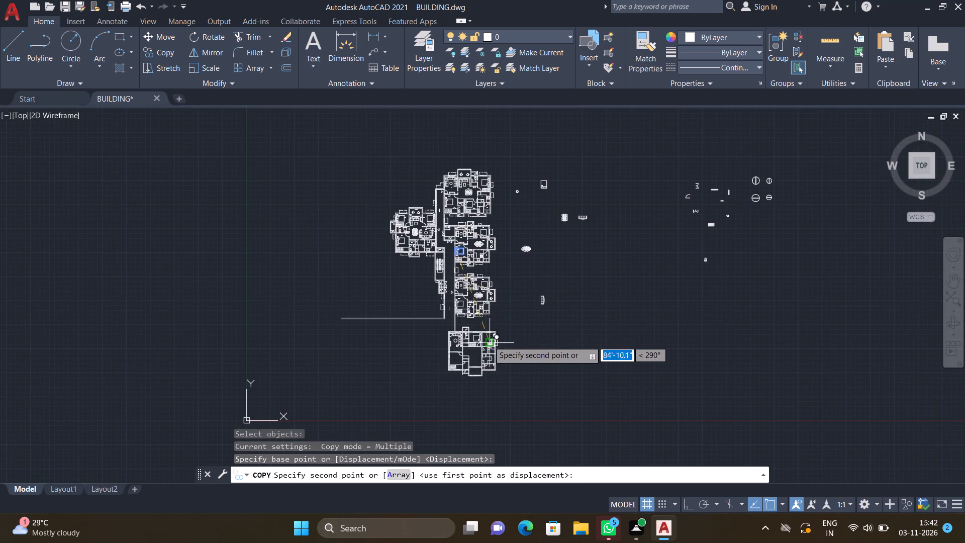
scroll(486, 344, "up", 7)
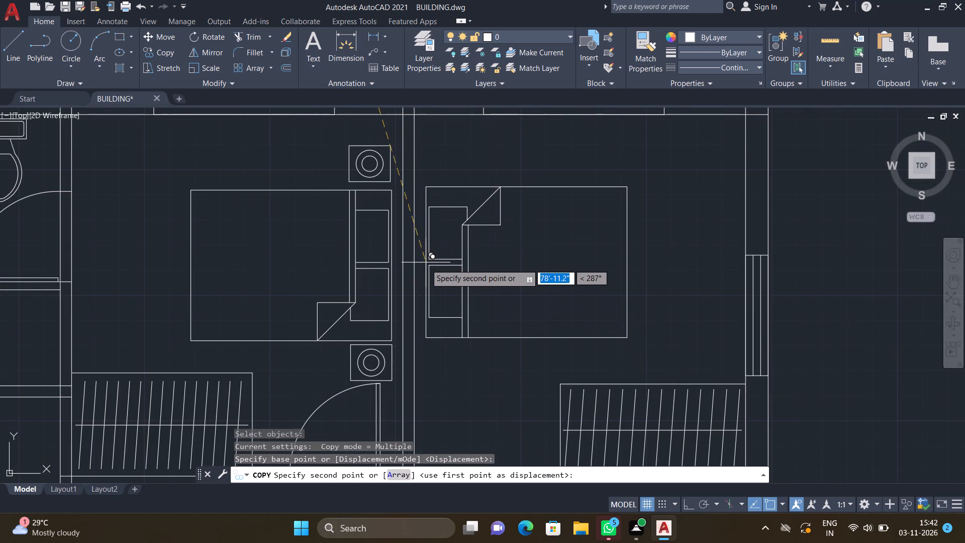
scroll(426, 264, "up", 1)
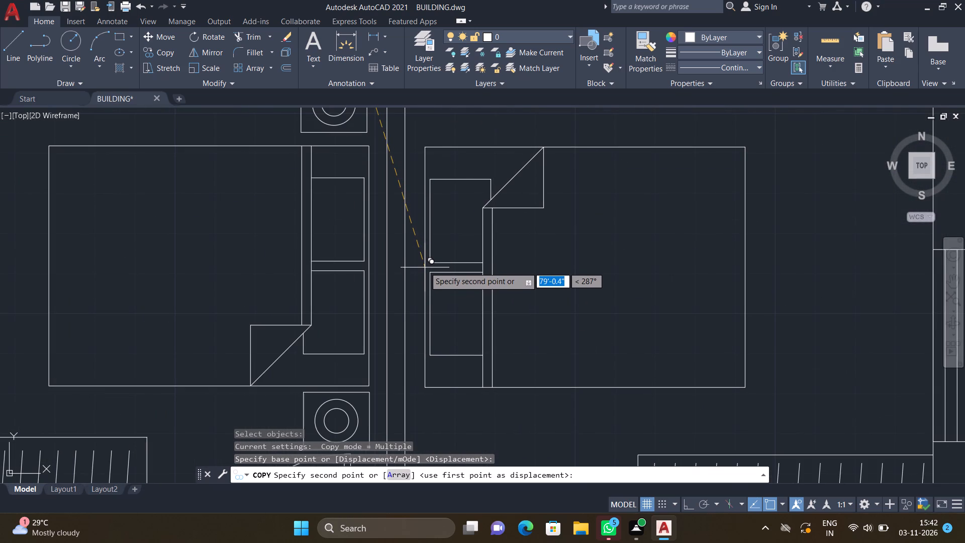
left_click(424, 266)
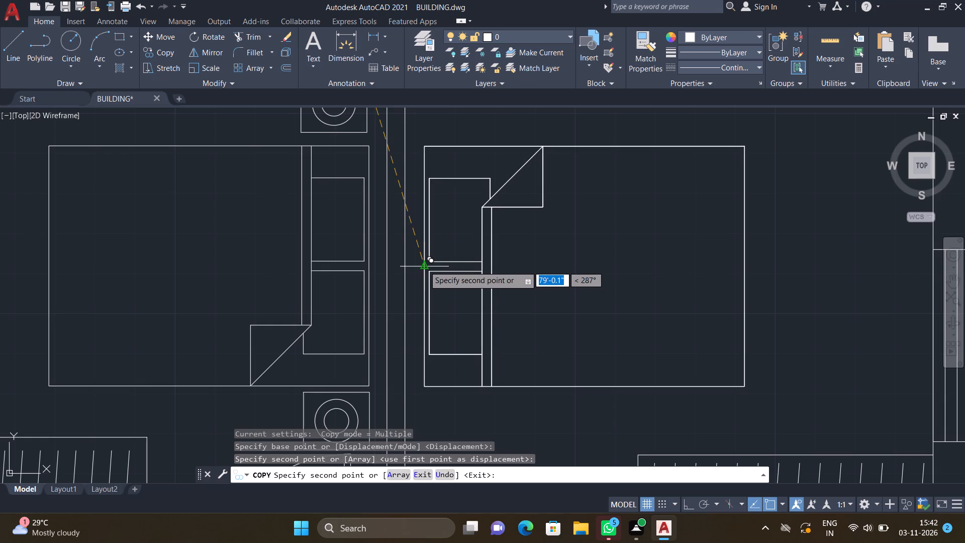
key("Return")
Copy the bedside table below the top-middle bedroom's bed by its circle centre to just below the top-right bed's headboard end, about 2'-6" across the wall.
scroll(420, 261, "down", 3)
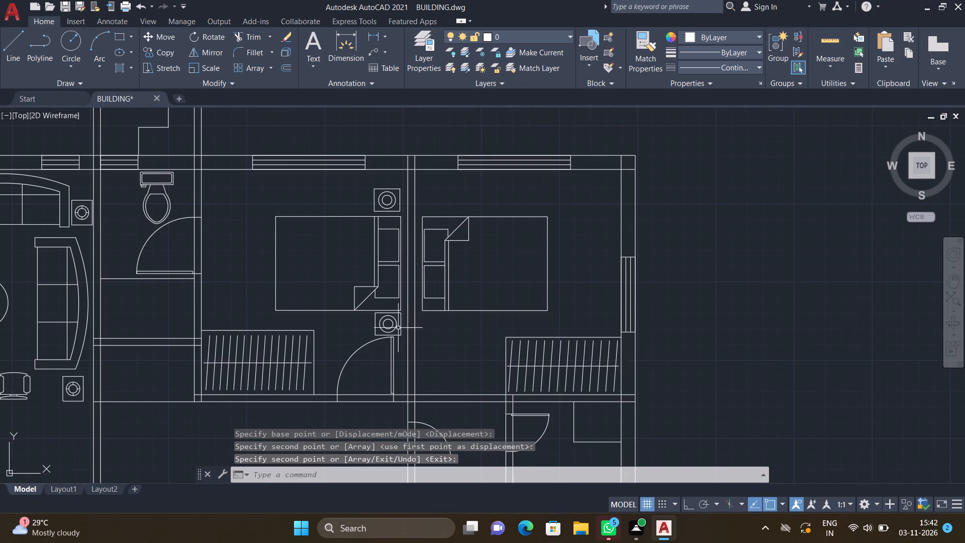
scroll(394, 328, "up", 3)
key("c")
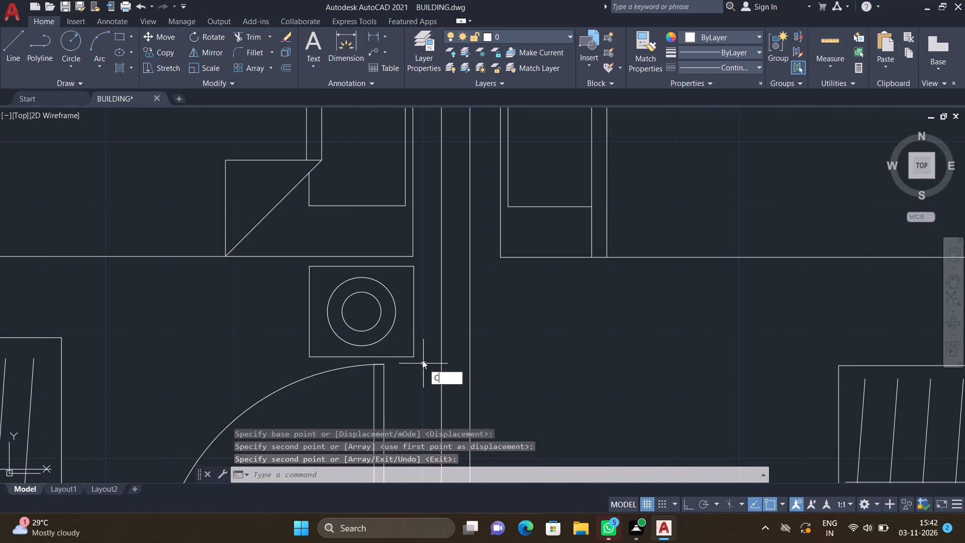
key("o")
key("Return")
scroll(416, 360, "up", 2)
left_click_drag(414, 358, 395, 346)
left_click(128, 146)
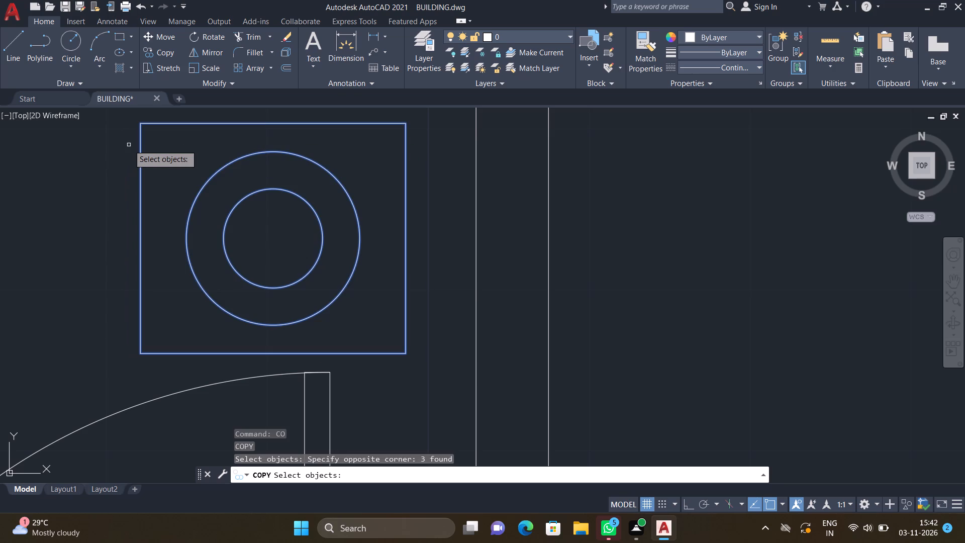
key("Return")
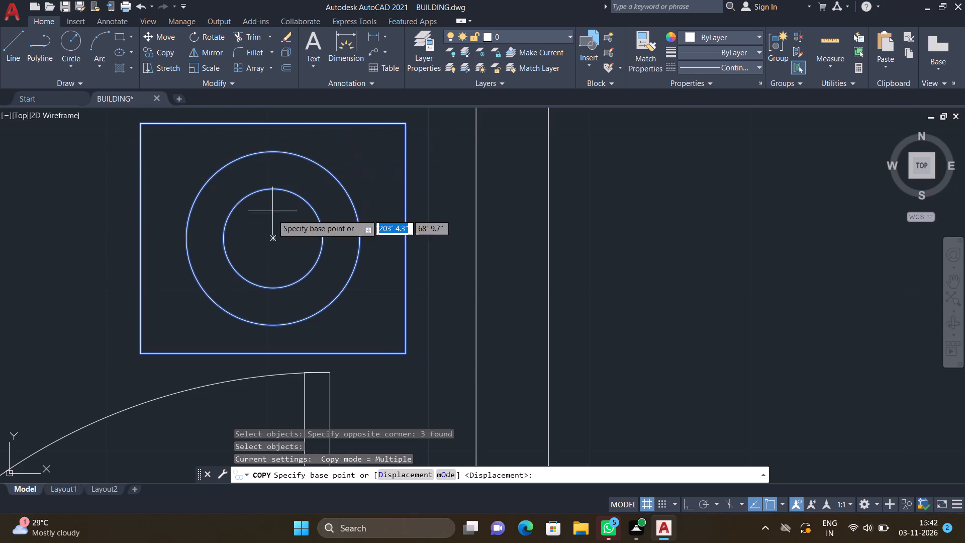
left_click_drag(274, 236, 289, 236)
scroll(554, 217, "down", 5)
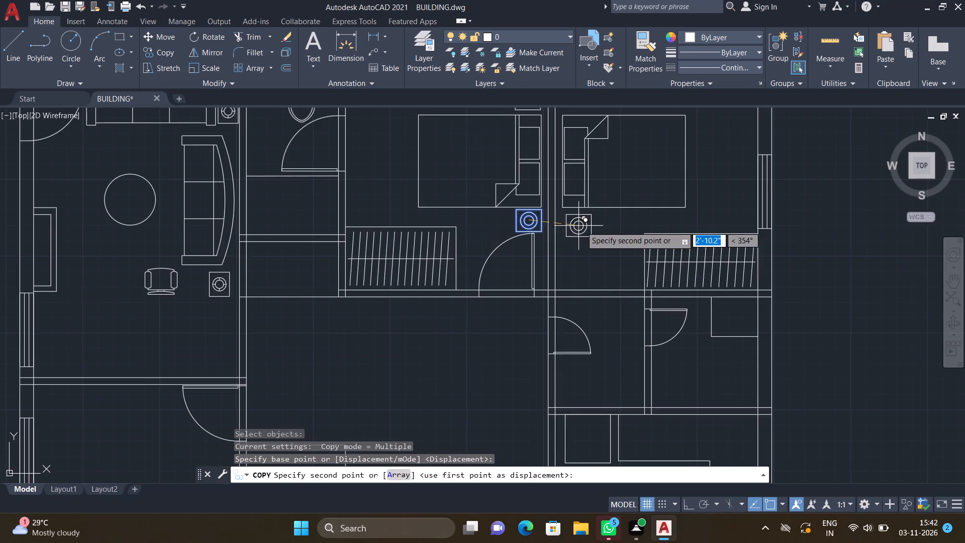
scroll(581, 226, "up", 3)
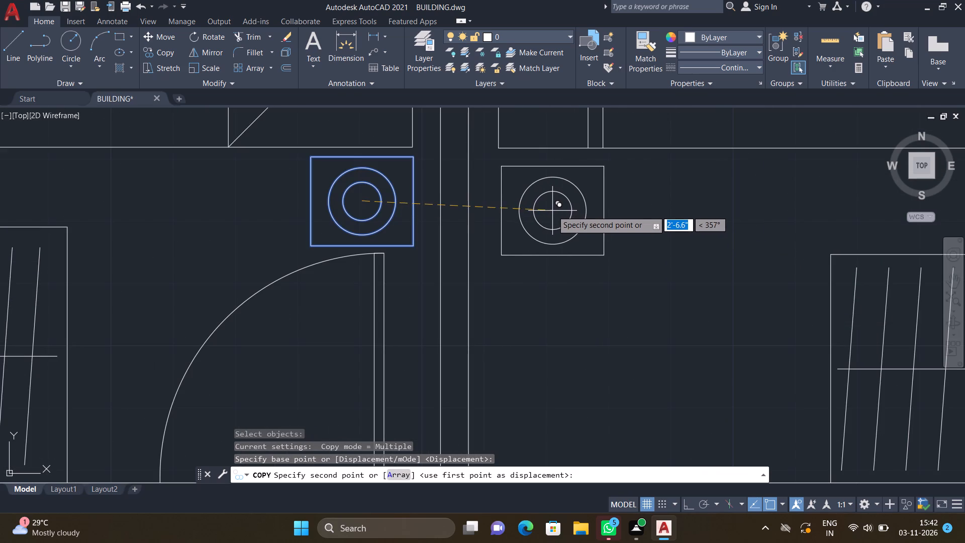
left_click(550, 213)
Place a second copy of the bedside table just above the top-right bed's headboard end, about 7'-0" from the original.
scroll(550, 207, "down", 3)
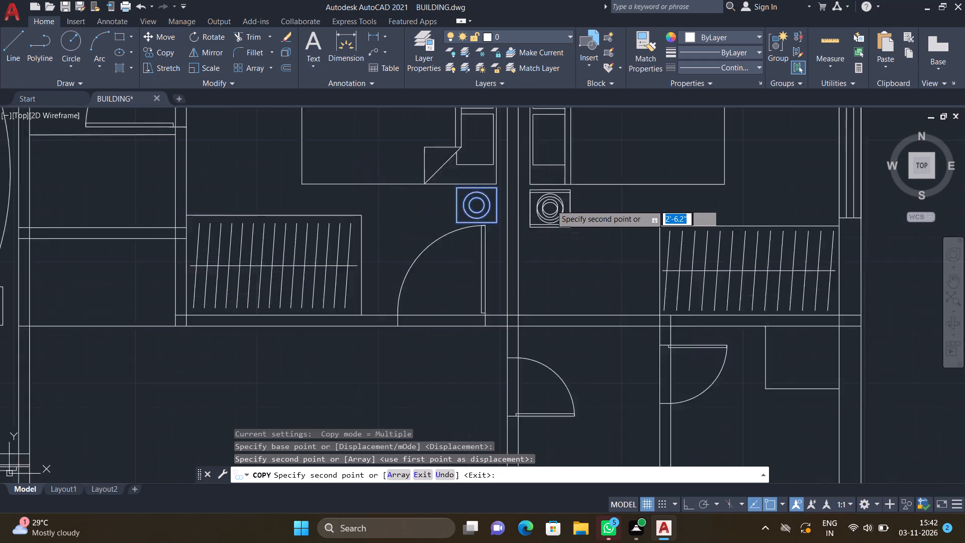
middle_click_drag(541, 217, 523, 303)
scroll(528, 171, "up", 2)
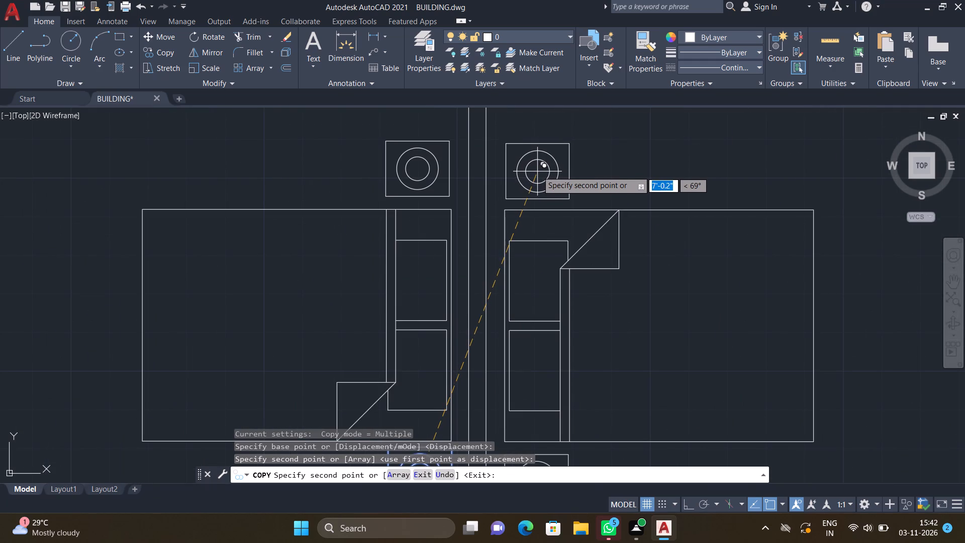
left_click(536, 170)
key("Return")
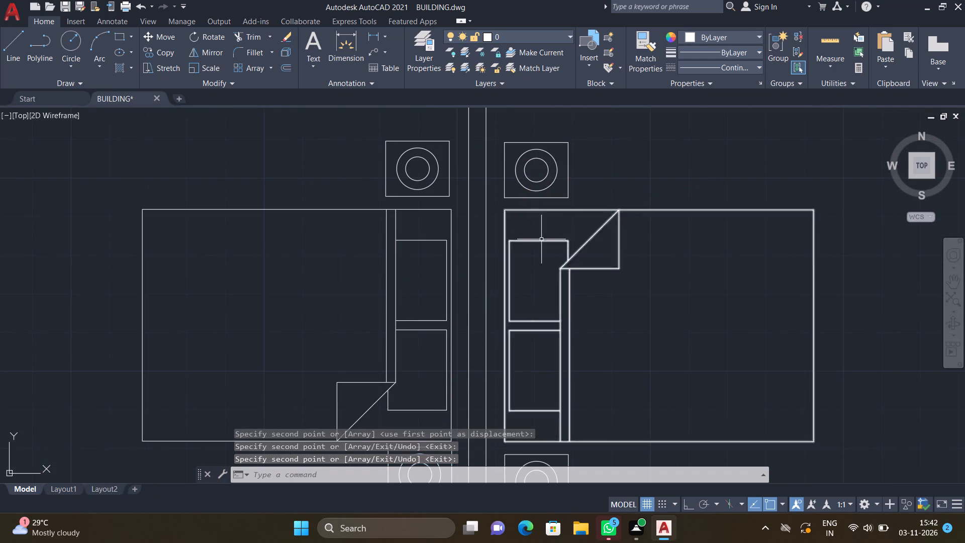
Copy the WC from the left flat's M.TOILET by its cistern's lower edge into the lower plan's right-side toilet, near its bottom wall, about 114' away.
scroll(540, 238, "down", 4)
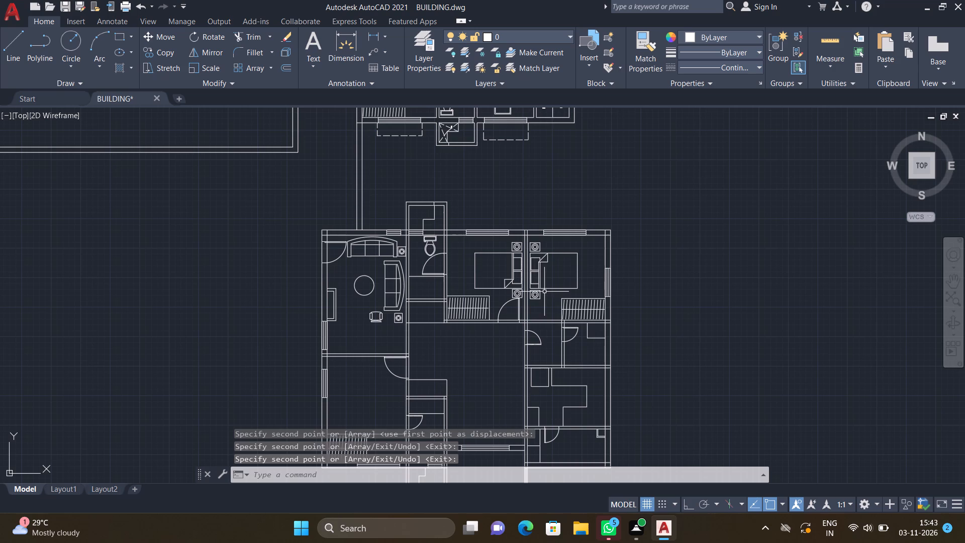
scroll(567, 326, "down", 3)
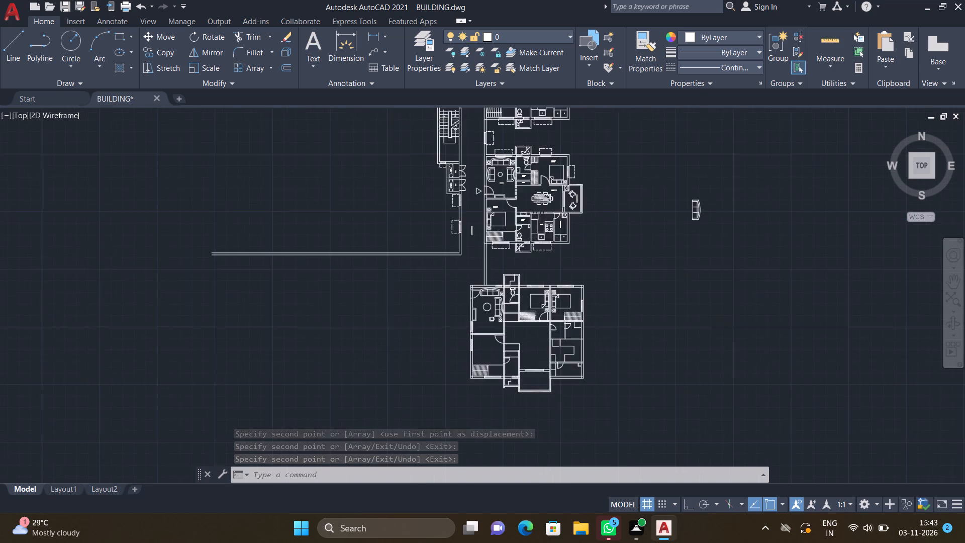
scroll(556, 219, "up", 3)
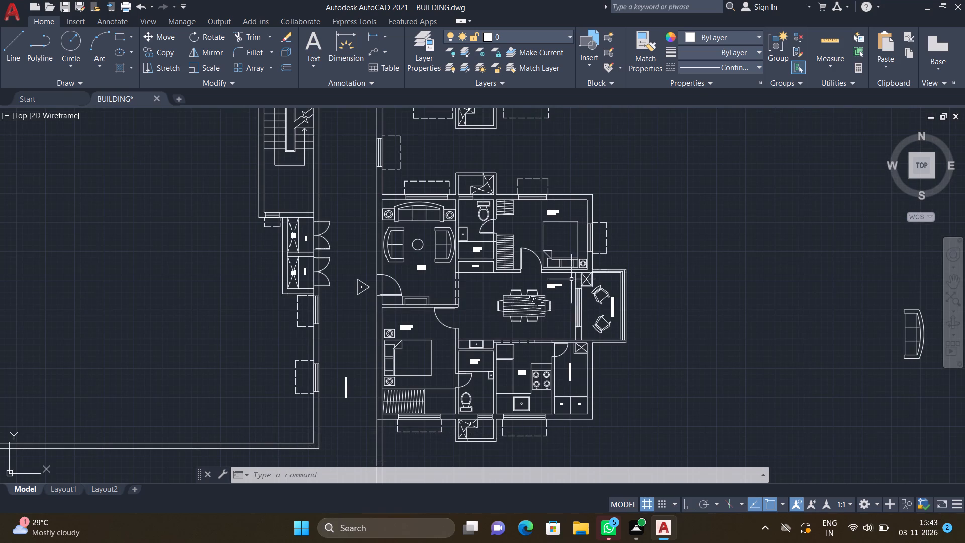
middle_click_drag(550, 206, 545, 297)
scroll(536, 256, "down", 2)
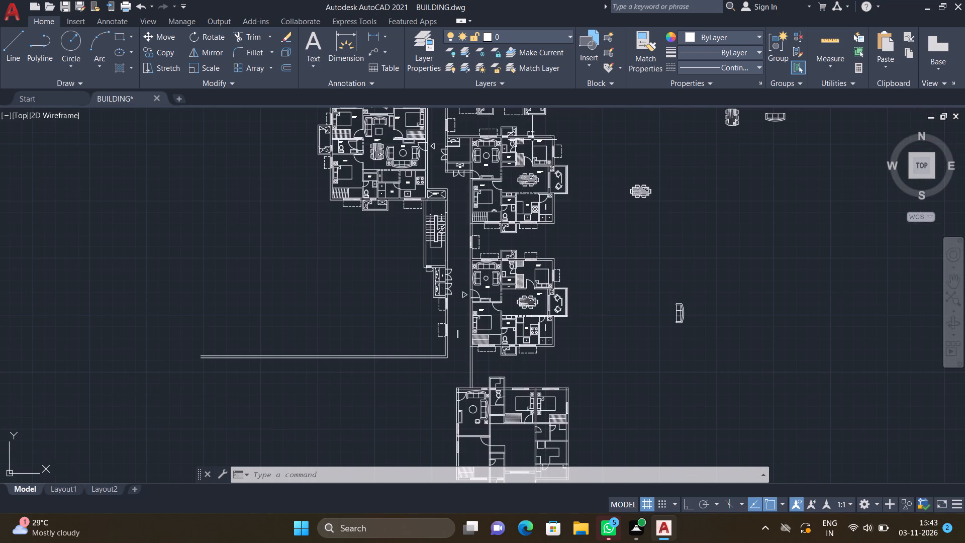
scroll(375, 196, "up", 3)
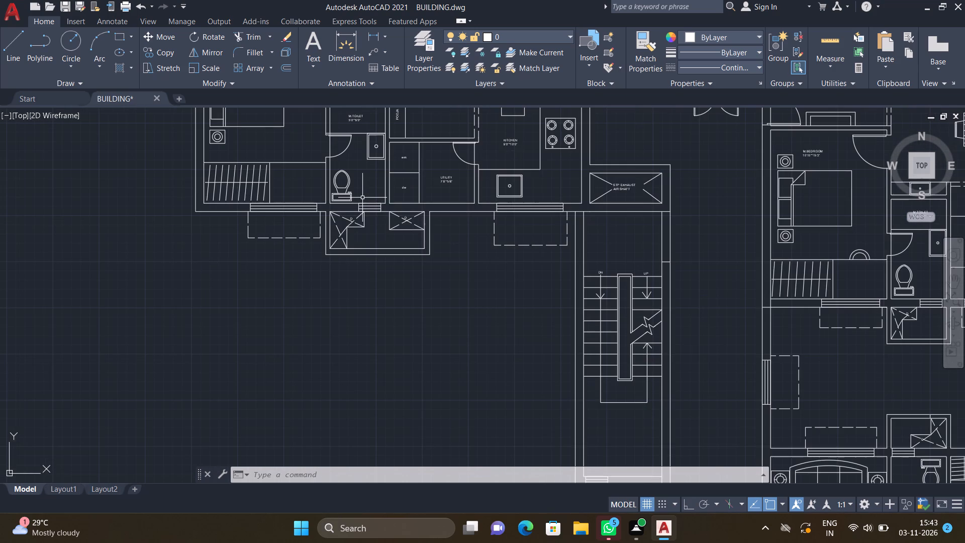
key("c")
key("o")
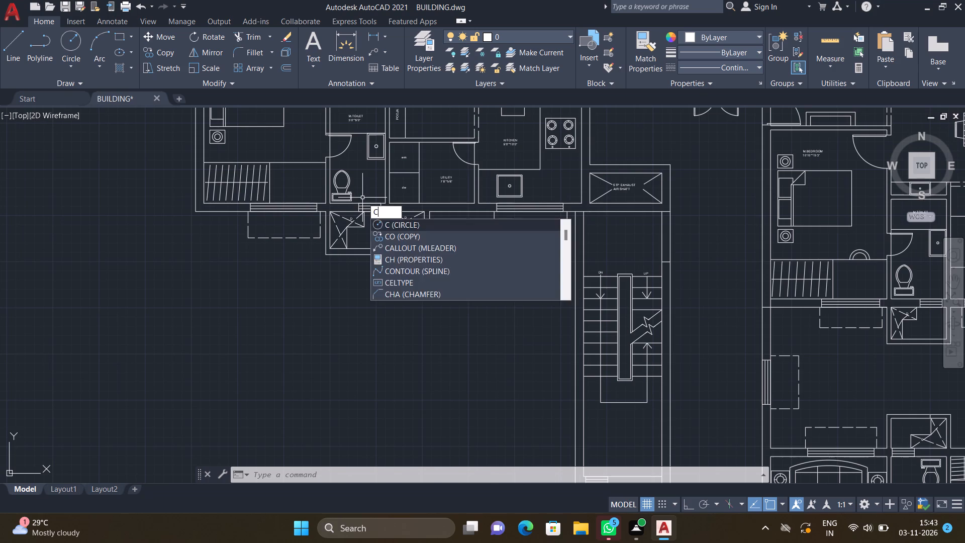
key("Return")
left_click(348, 184)
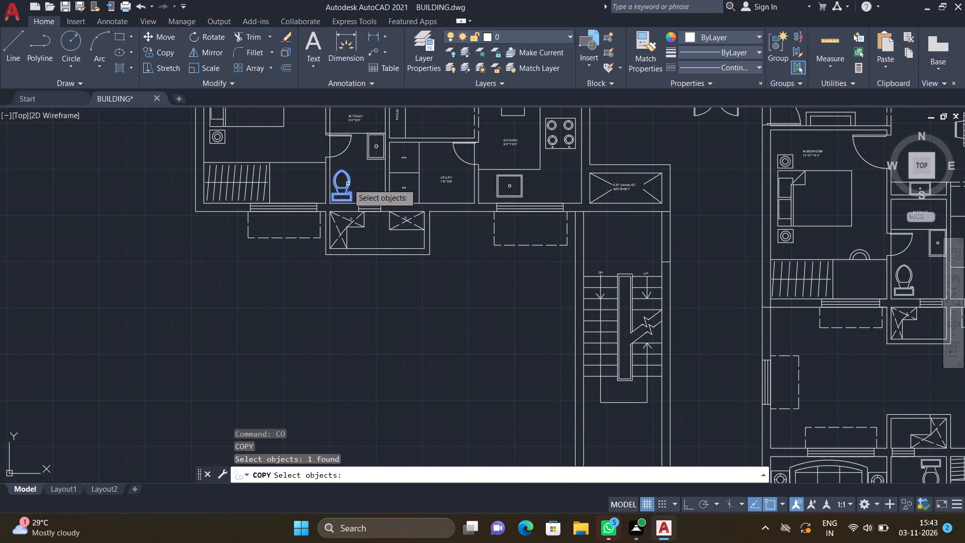
key("Return")
scroll(349, 201, "up", 3)
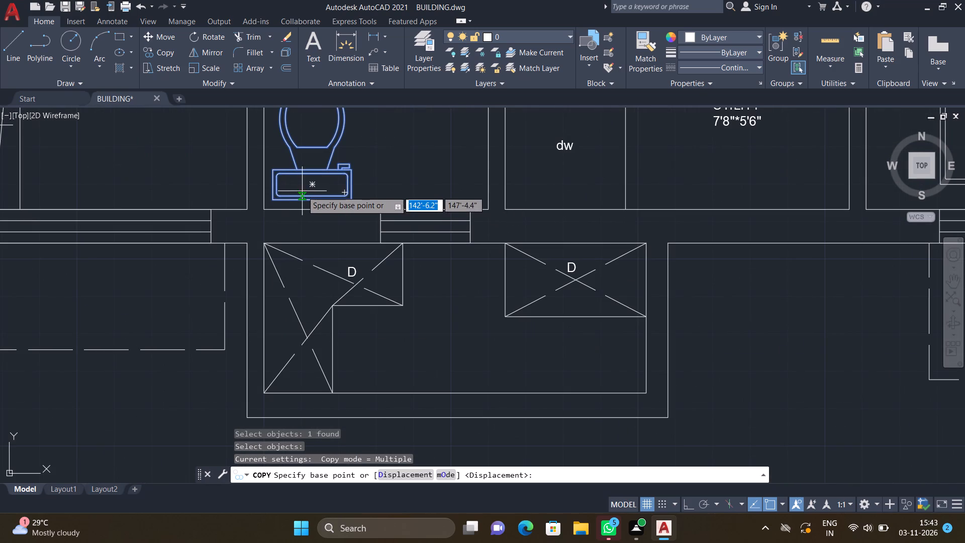
left_click_drag(309, 196, 318, 202)
scroll(439, 266, "down", 2)
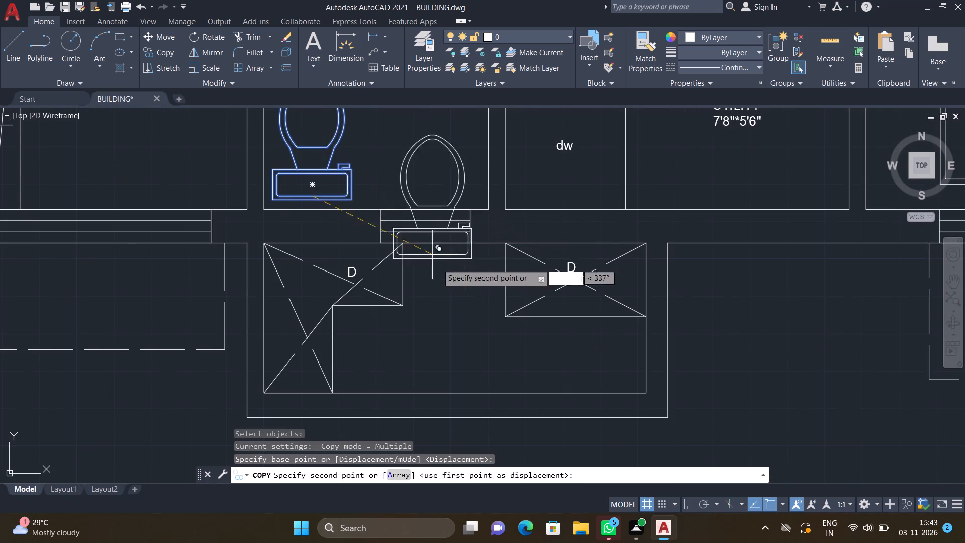
scroll(445, 275, "down", 3)
scroll(508, 316, "down", 5)
middle_click_drag(527, 369, 479, 297)
scroll(479, 294, "down", 1)
scroll(497, 326, "up", 4)
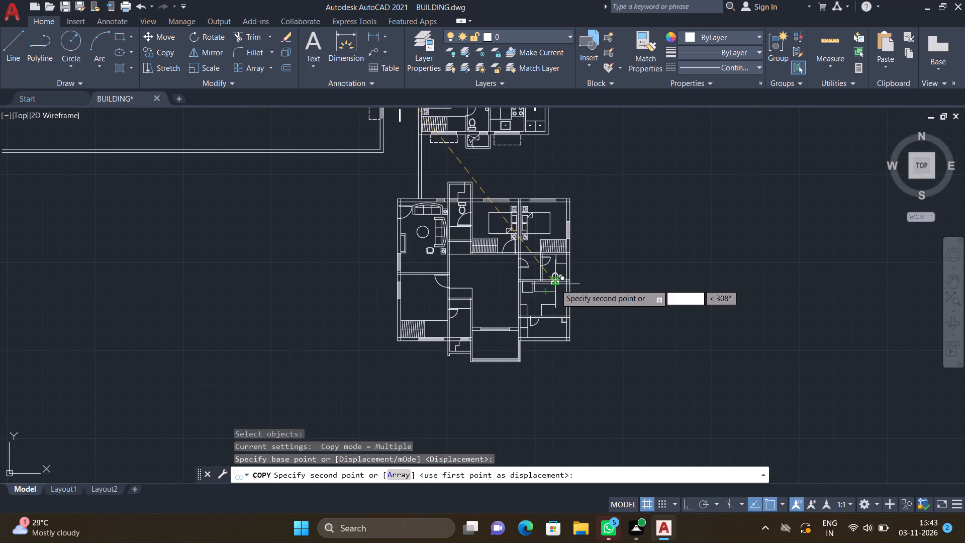
scroll(558, 281, "up", 5)
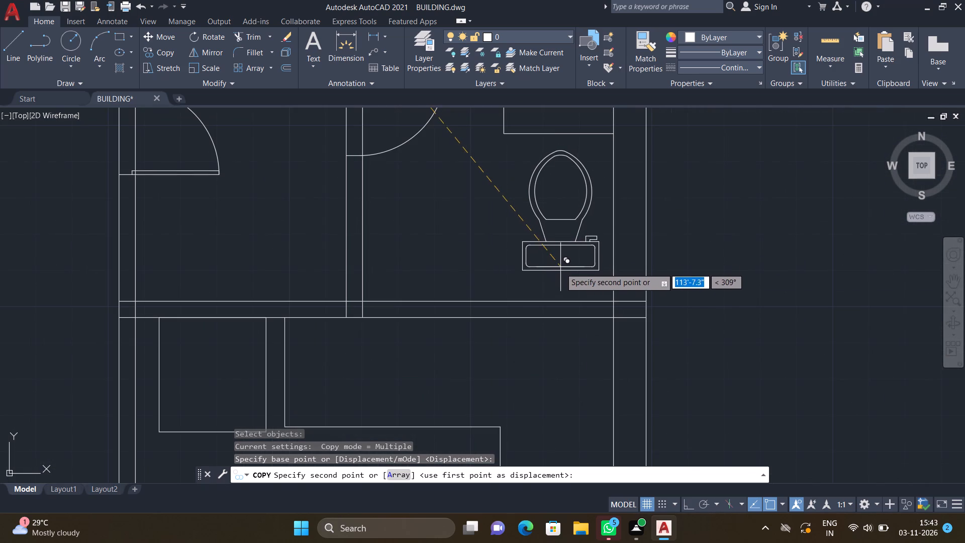
left_click(559, 284)
key("Return")
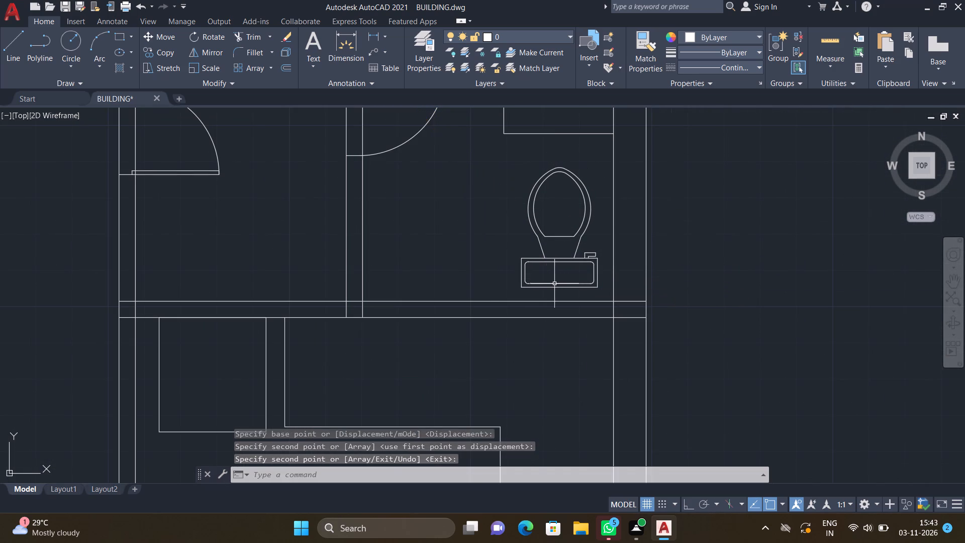
Copy the sink from the upper flat's KITCHEN by its lower edge midpoint onto the lower plan's kitchen counter near the bottom wall, about 45' away.
scroll(487, 281, "down", 3)
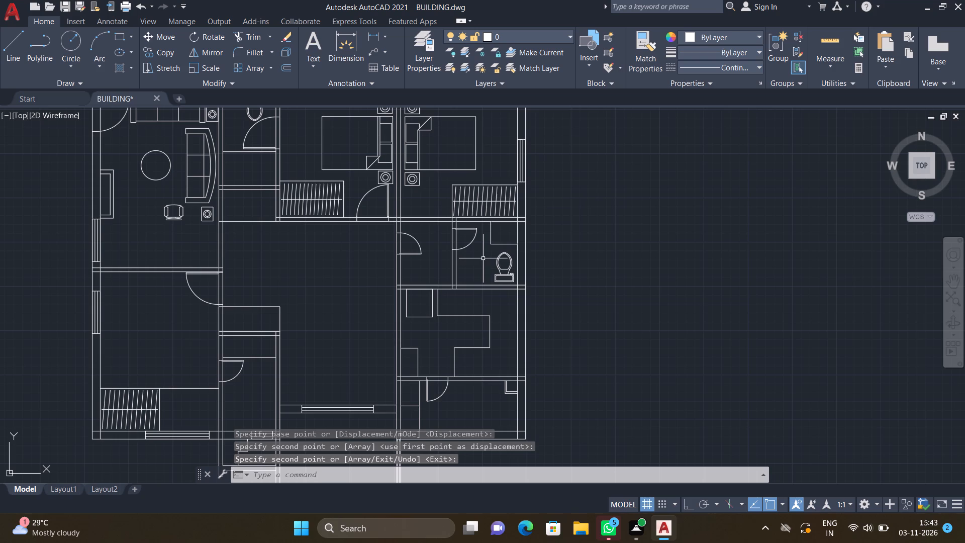
scroll(482, 260, "down", 3)
middle_click_drag(456, 171, 455, 212)
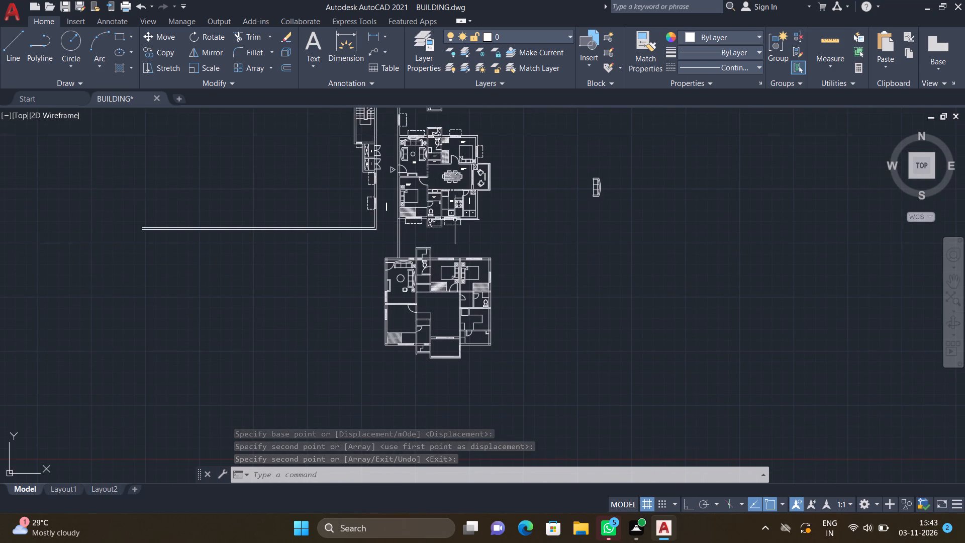
scroll(455, 222, "up", 4)
scroll(436, 173, "up", 2)
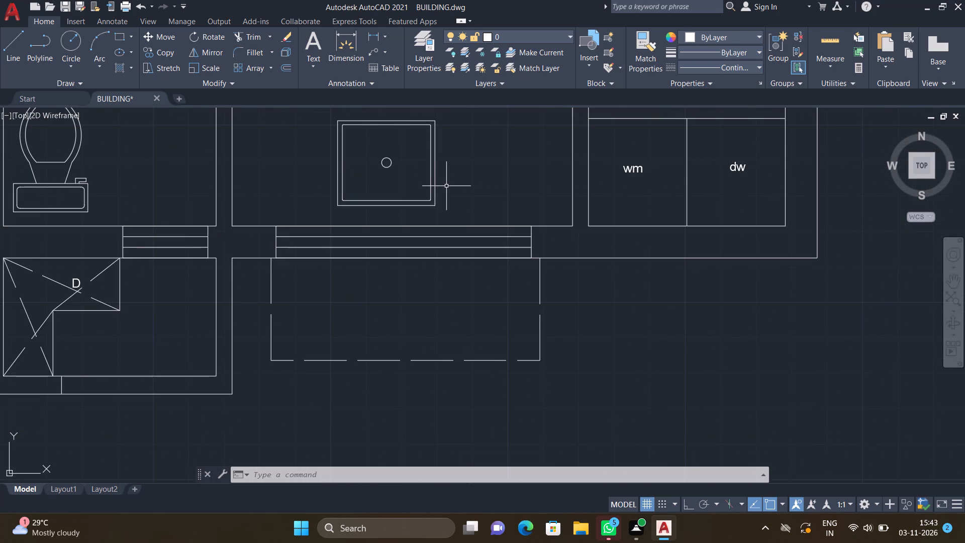
type("CO")
key("Return")
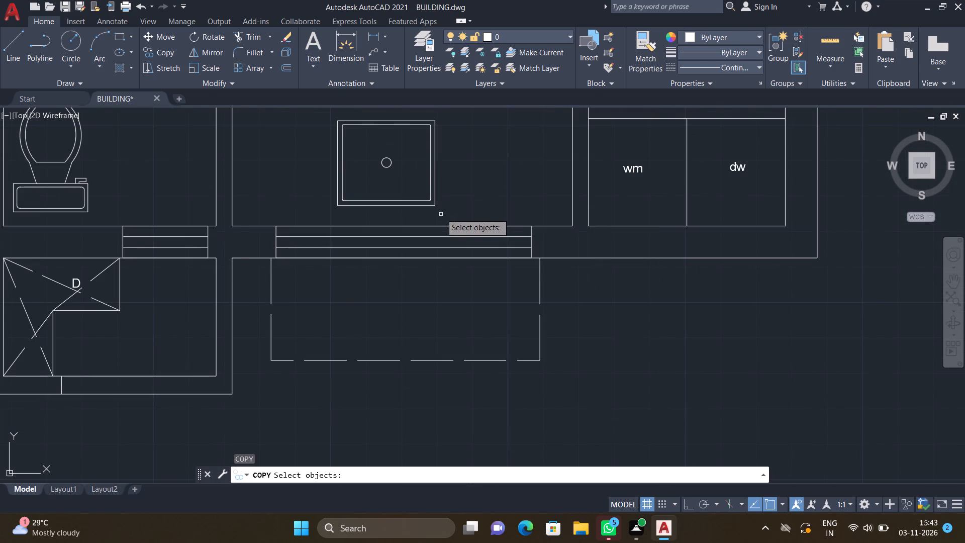
left_click(440, 213)
left_click(335, 111)
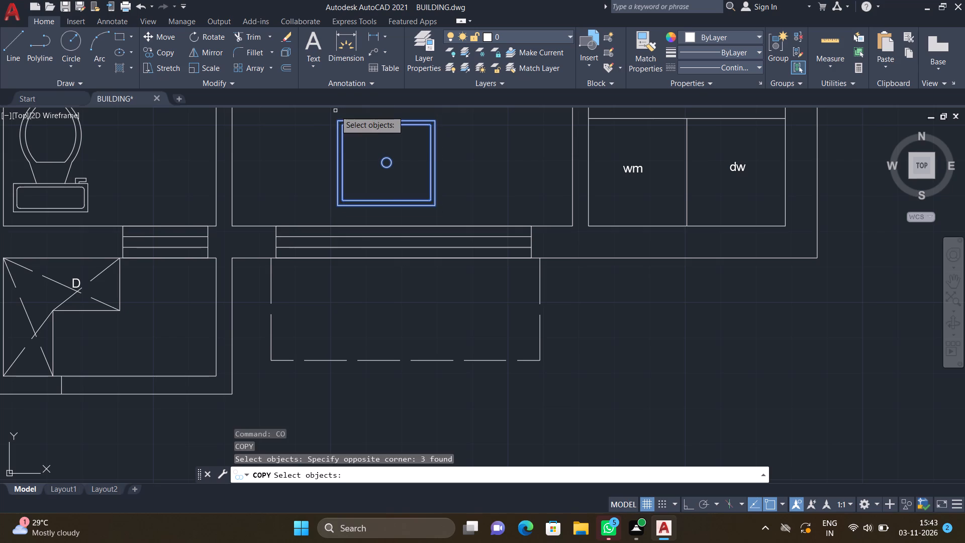
key("Return")
scroll(384, 205, "up", 1)
left_click(384, 204)
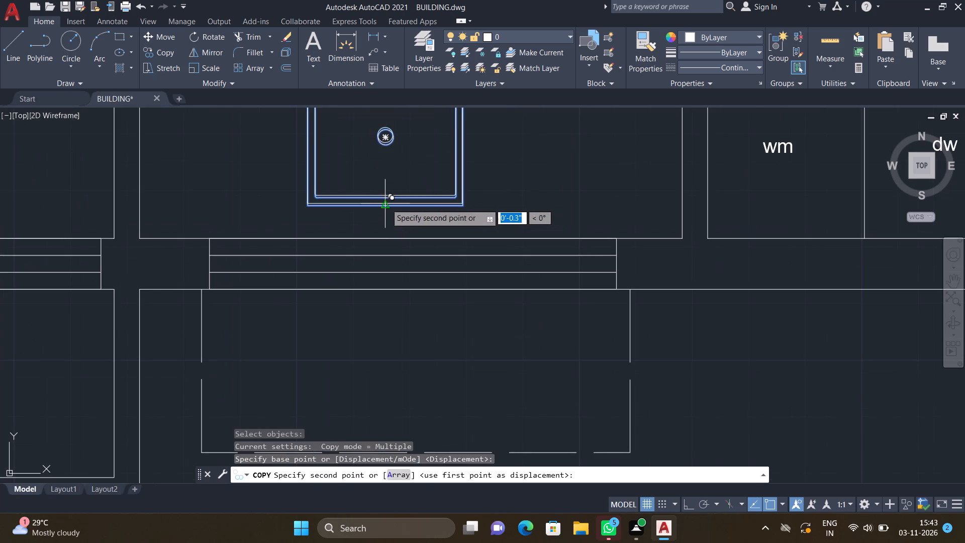
scroll(447, 250, "down", 5)
middle_click_drag(480, 336, 459, 260)
scroll(458, 257, "down", 1)
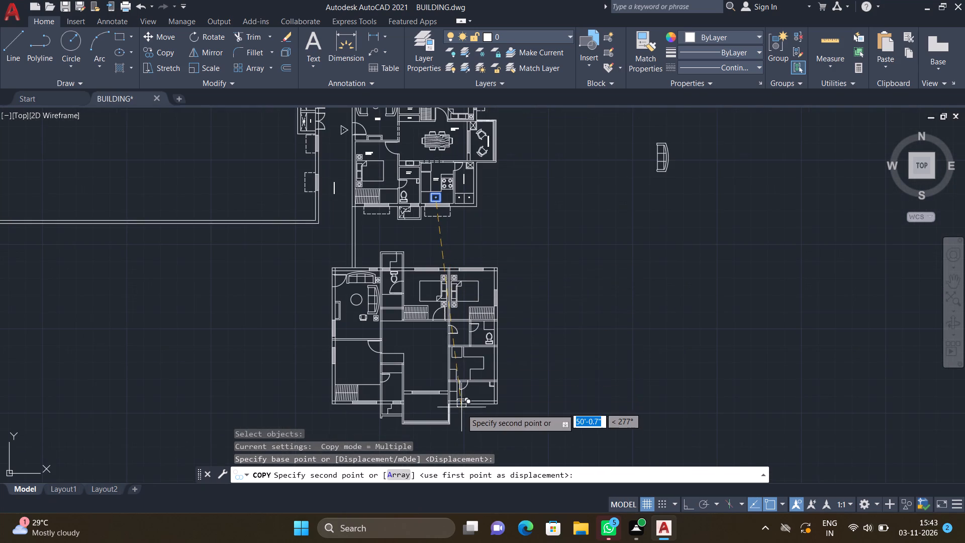
scroll(462, 413, "up", 2)
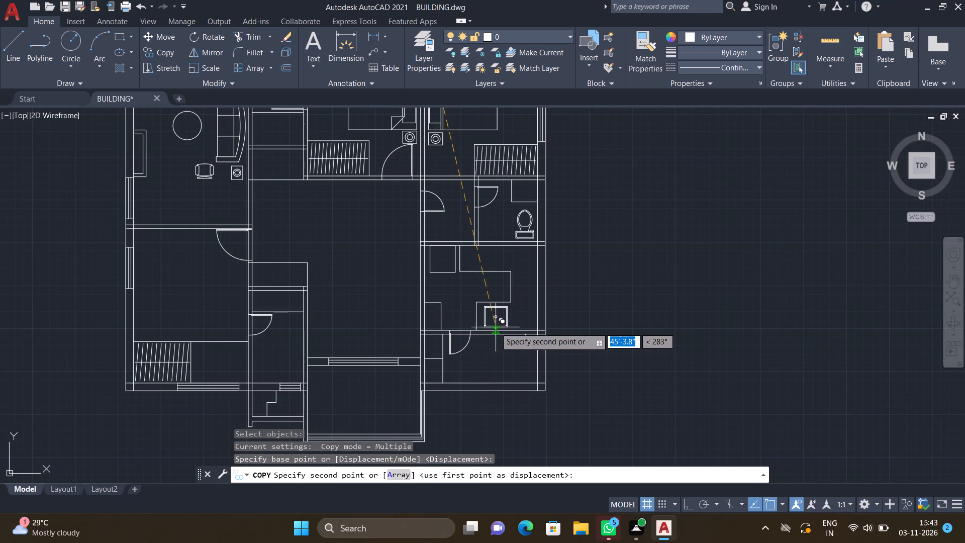
scroll(496, 324, "up", 3)
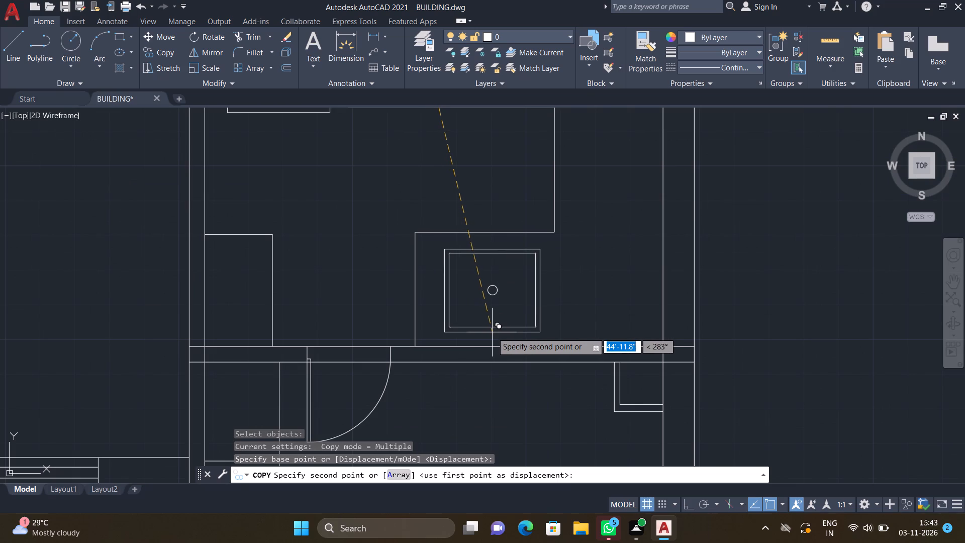
left_click(490, 332)
key("Return")
Copy the four-burner stove from the upper flat's KITCHEN by its top edge midpoint to the empty space outside the lower kitchen's right wall.
scroll(493, 326, "down", 3)
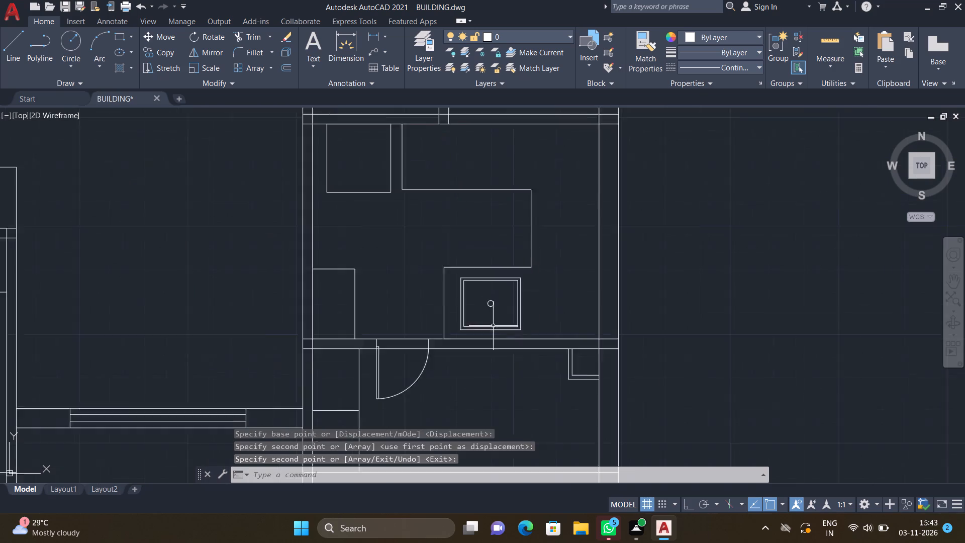
scroll(495, 323, "down", 1)
middle_click_drag(491, 206, 484, 287)
scroll(480, 284, "down", 3)
scroll(472, 210, "up", 3)
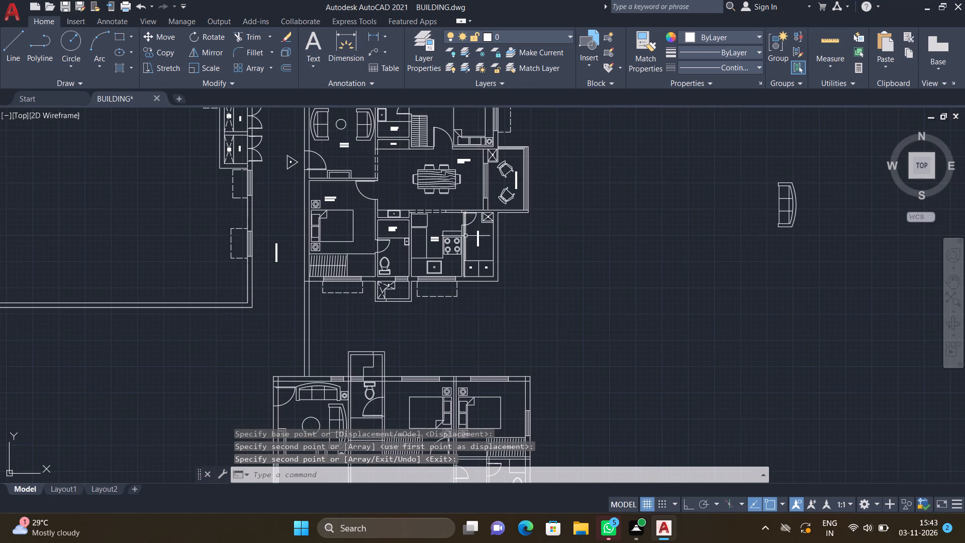
scroll(455, 250, "up", 3)
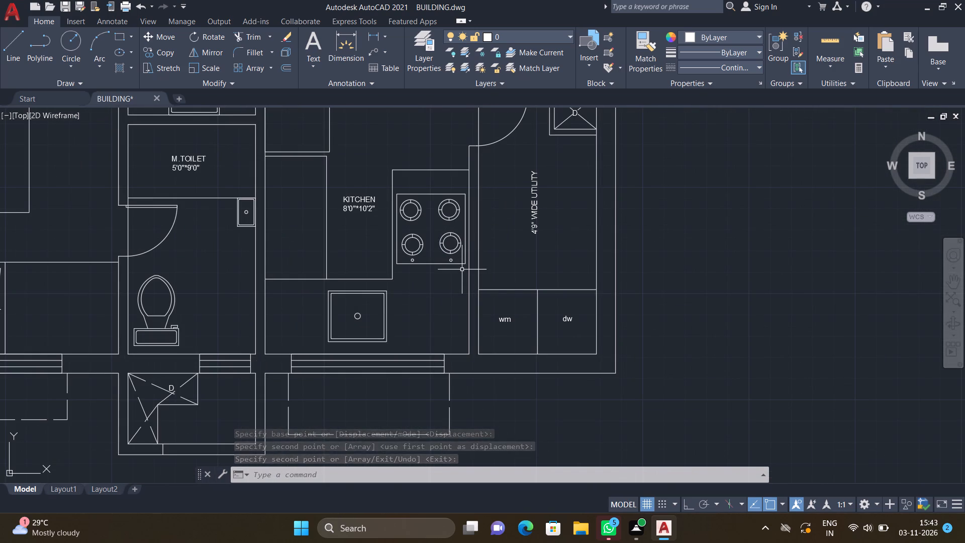
key("c")
key("o")
key("Return")
scroll(461, 270, "up", 3)
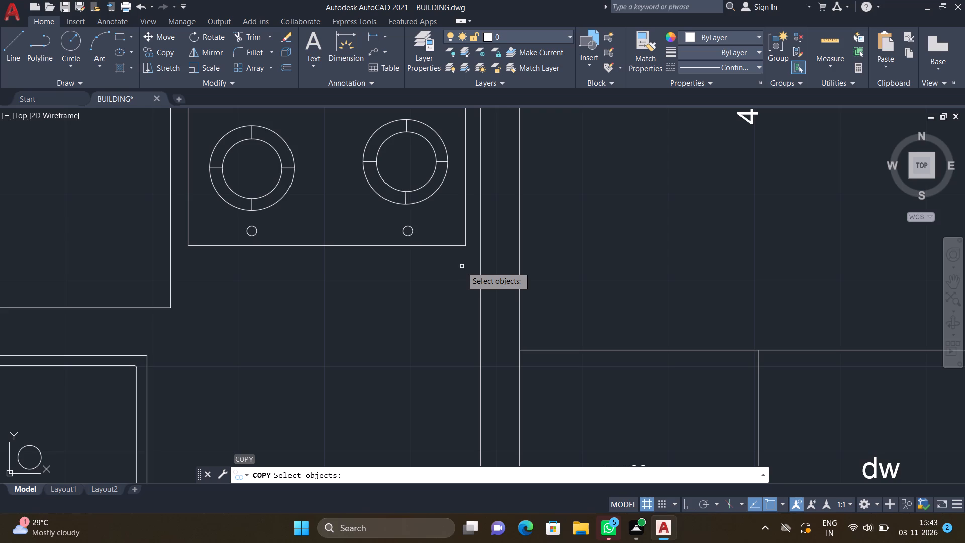
left_click(464, 261)
scroll(401, 235, "down", 3)
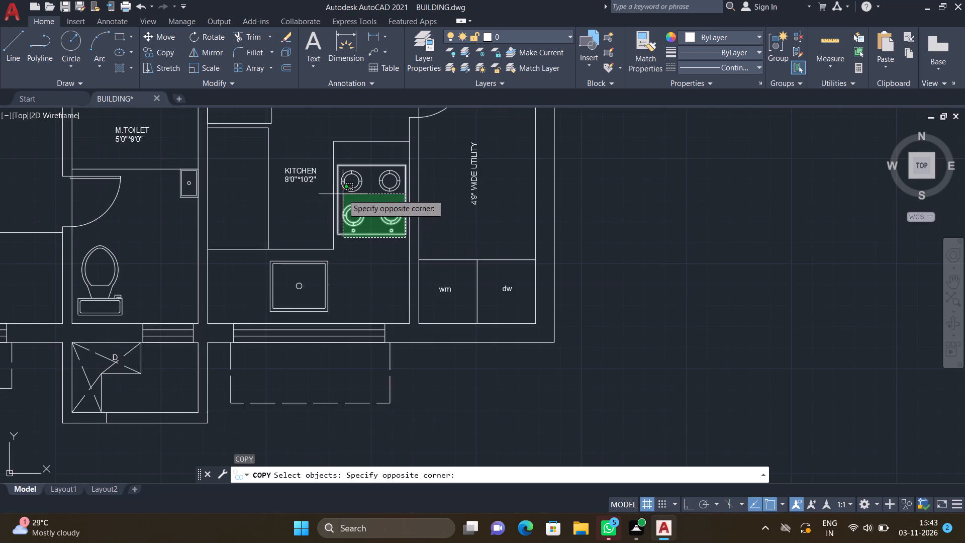
scroll(343, 194, "up", 2)
left_click(334, 117)
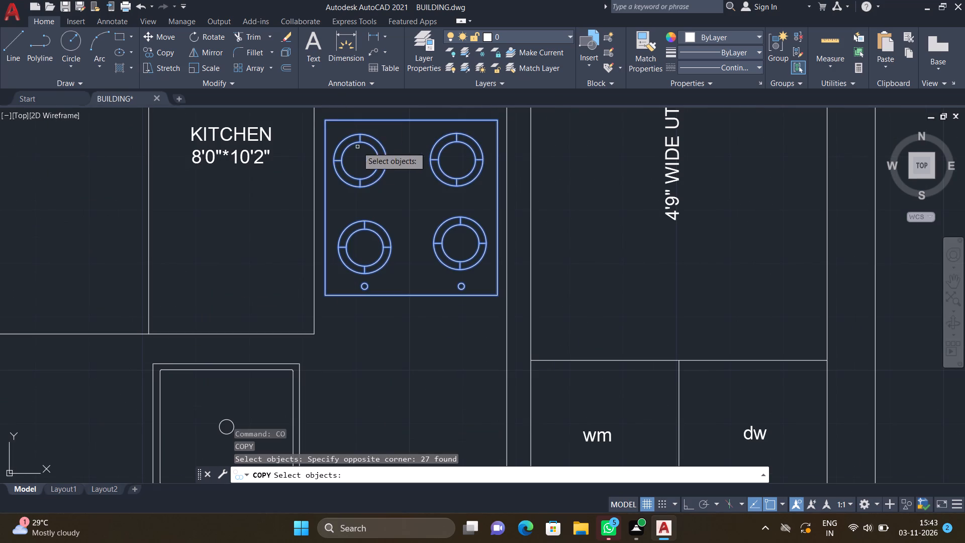
key("Return")
left_click_drag(409, 119, 415, 127)
scroll(445, 198, "down", 4)
scroll(473, 234, "down", 4)
scroll(480, 308, "up", 3)
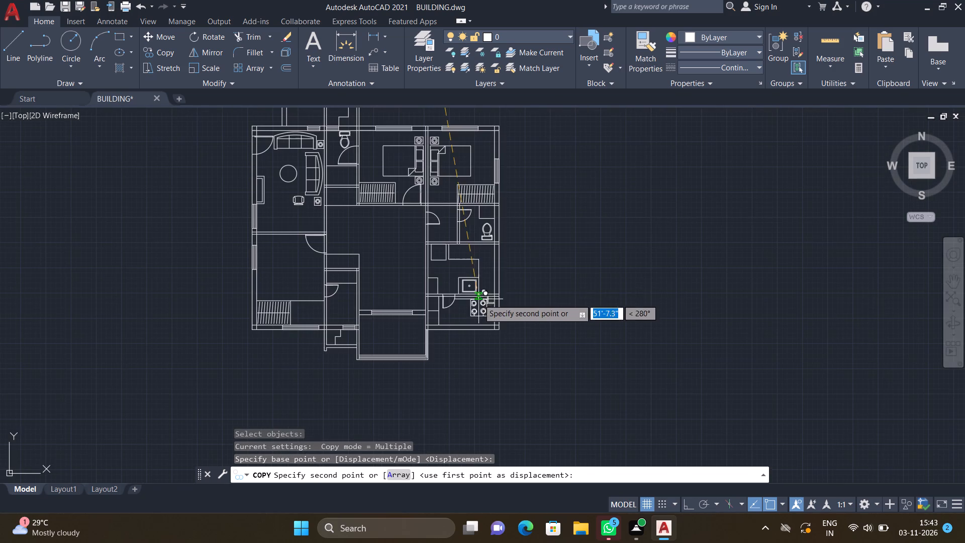
scroll(485, 273, "up", 3)
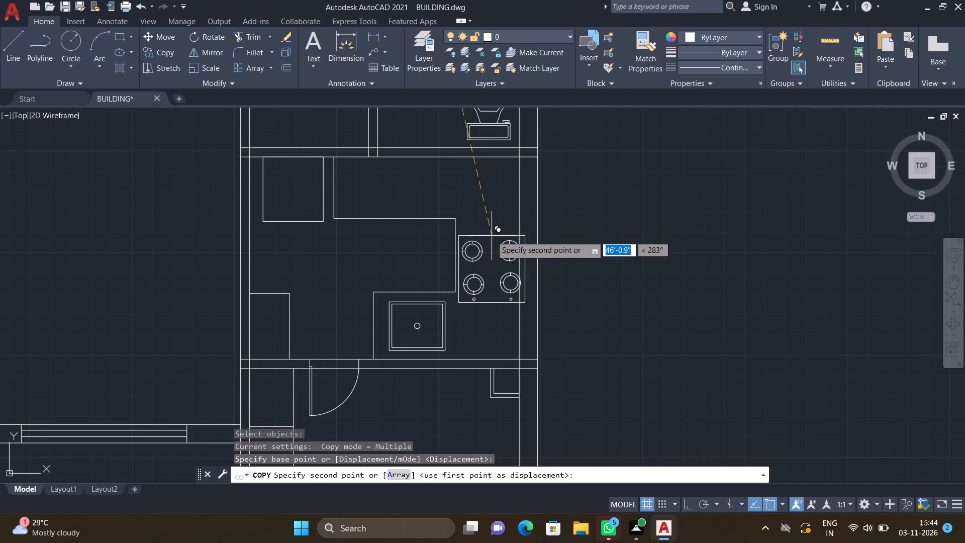
scroll(490, 236, "up", 2)
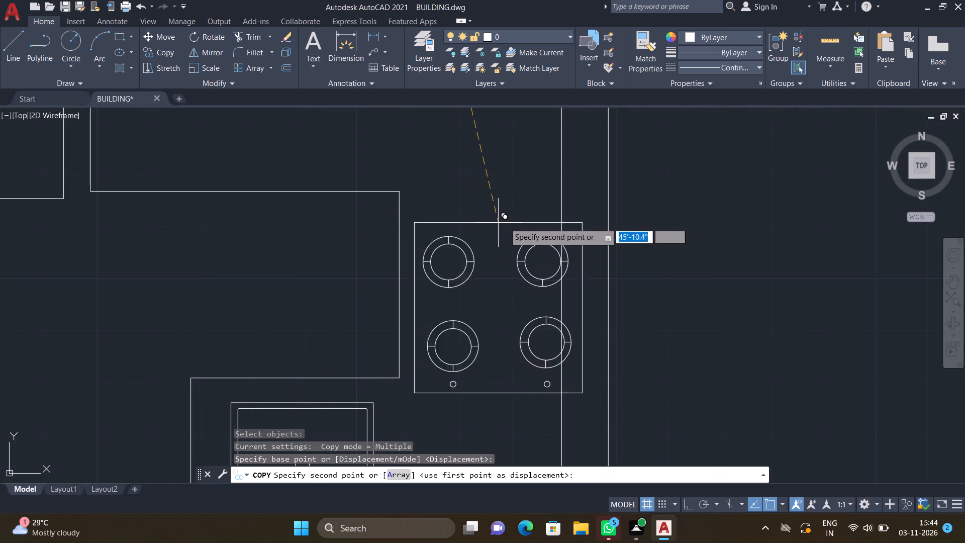
left_click(770, 232)
key("Return")
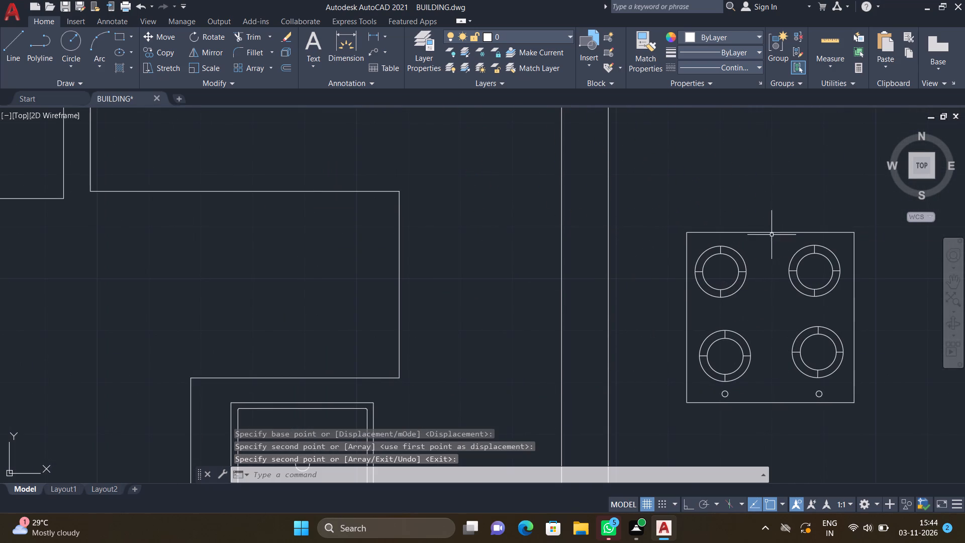
Replace the kitchen counter's vertical front edge with an ortho line about 3'-0" long, slightly further left between the two horizontal edges.
left_click(399, 307)
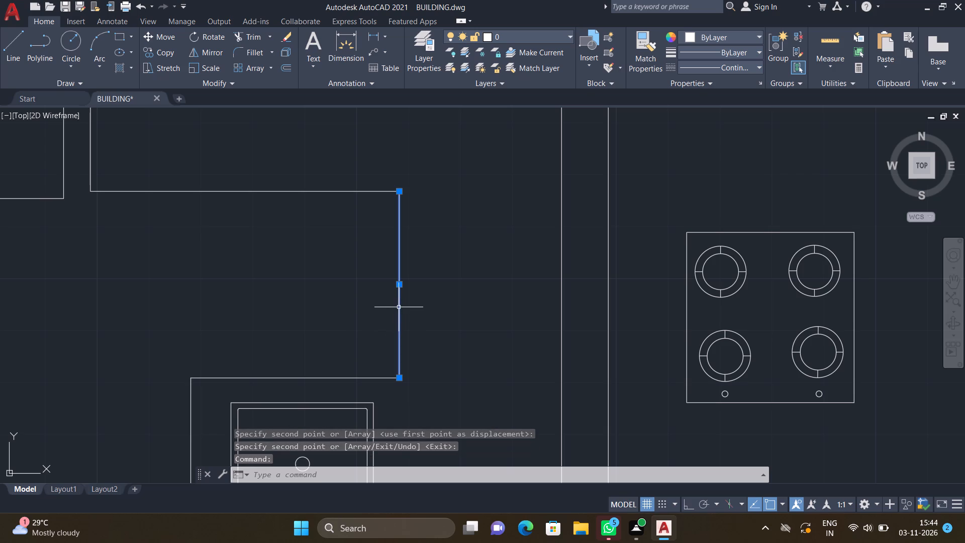
key("Delete")
key("l")
key("Return")
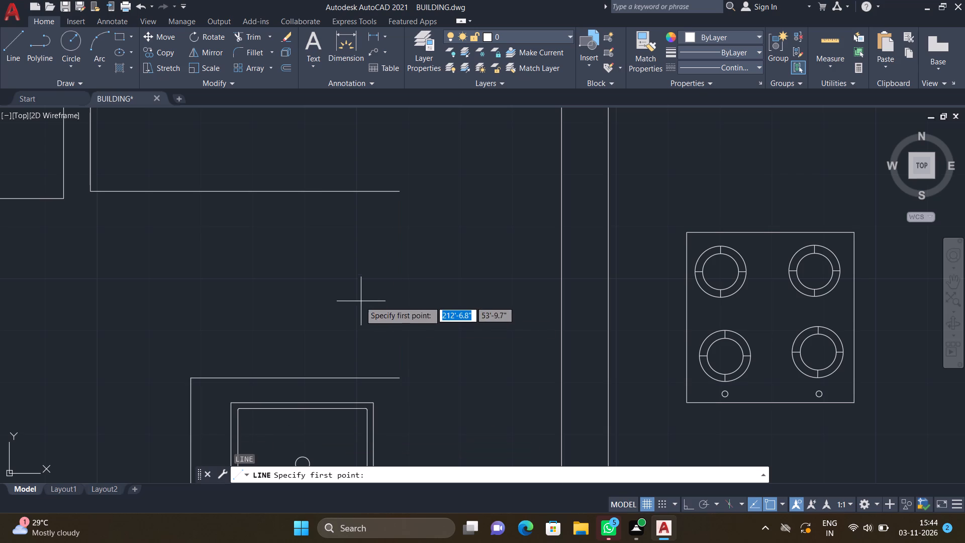
left_click(365, 193)
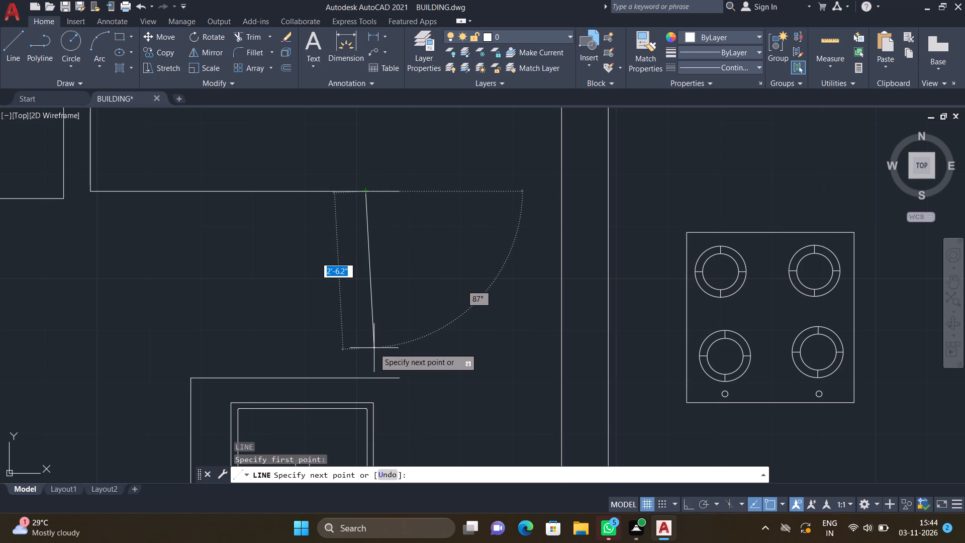
key("F8")
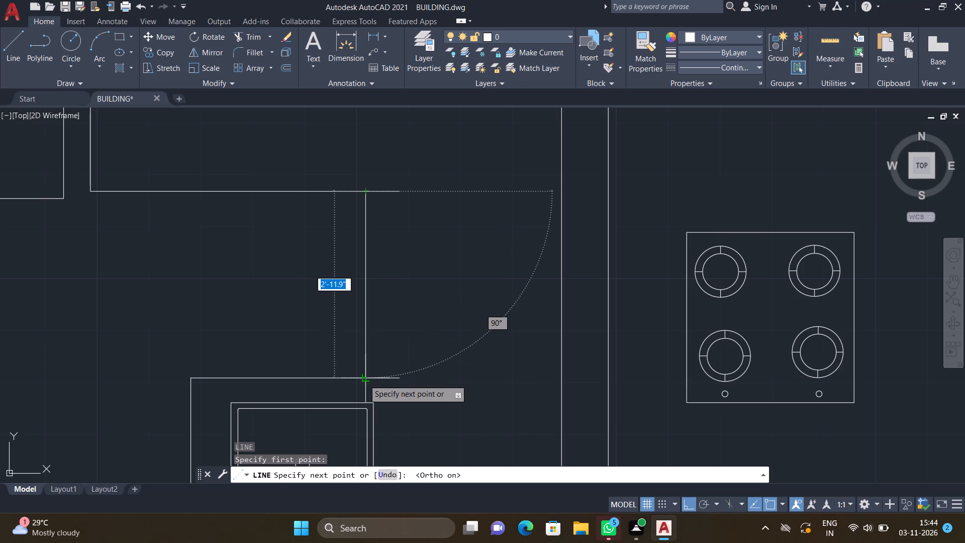
left_click(366, 375)
key("Return")
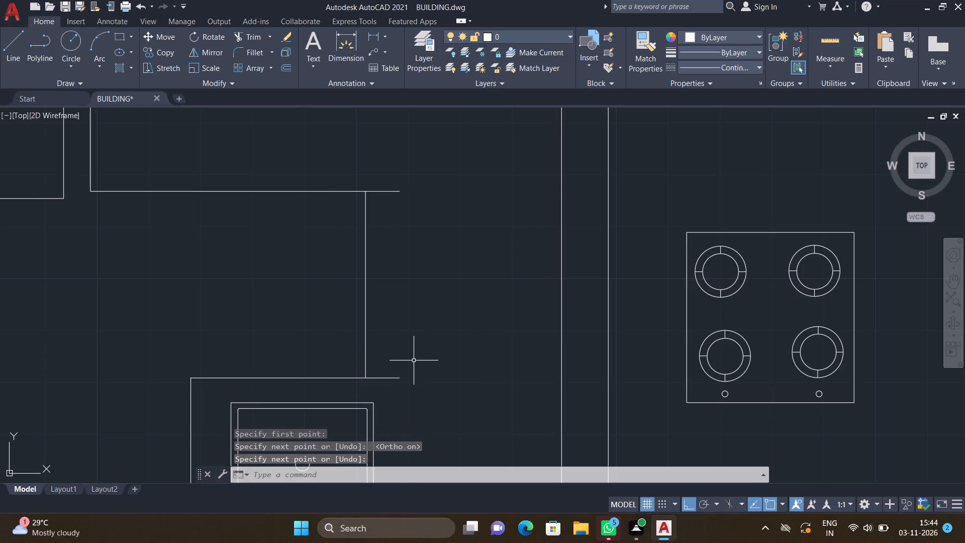
Trim the two horizontal counter edges where they overhang the new vertical front edge.
type("TR")
key("Return")
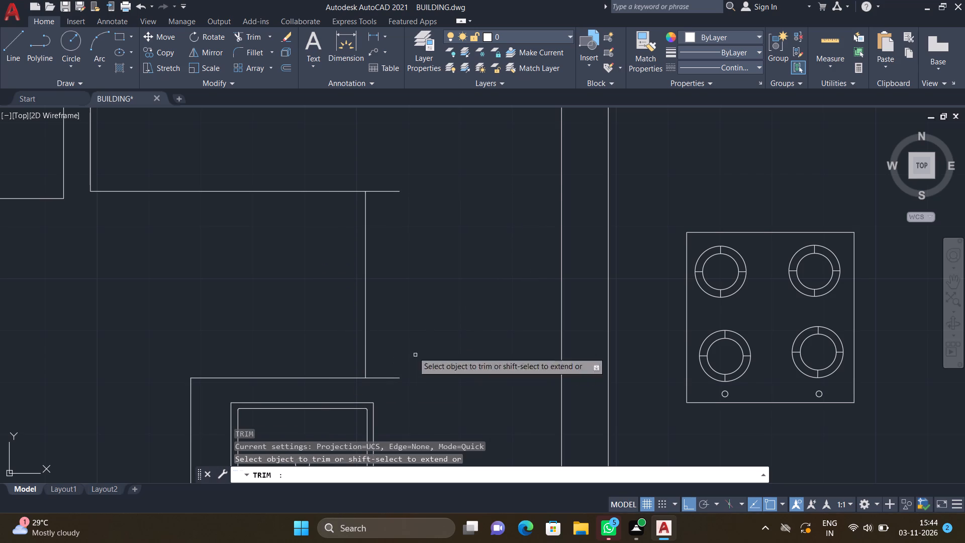
left_click(389, 193)
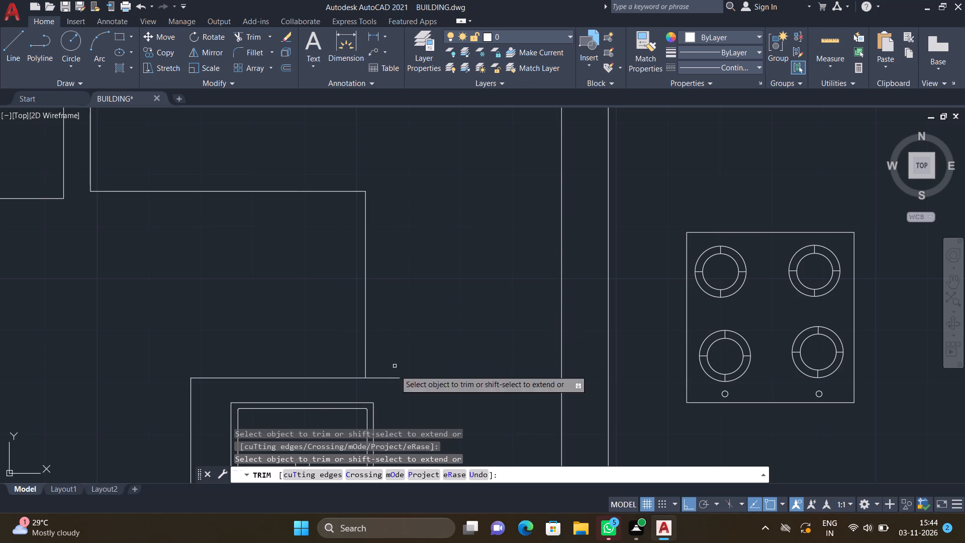
left_click(392, 379)
scroll(396, 392, "down", 2)
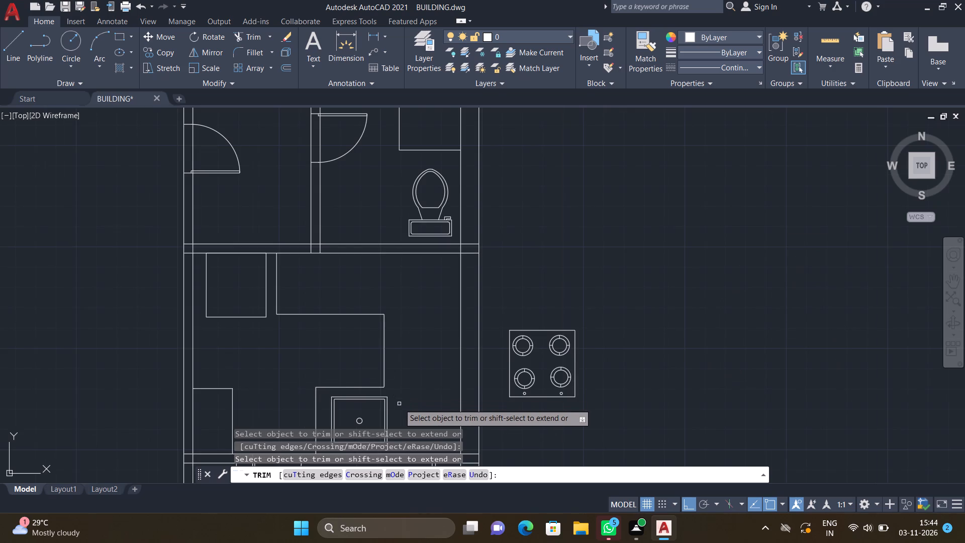
key("Return")
Move the lower kitchen's sink slightly left along the counter, using its drain circle's centre as base point.
scroll(394, 403, "down", 1)
scroll(397, 328, "down", 2)
scroll(393, 423, "up", 3)
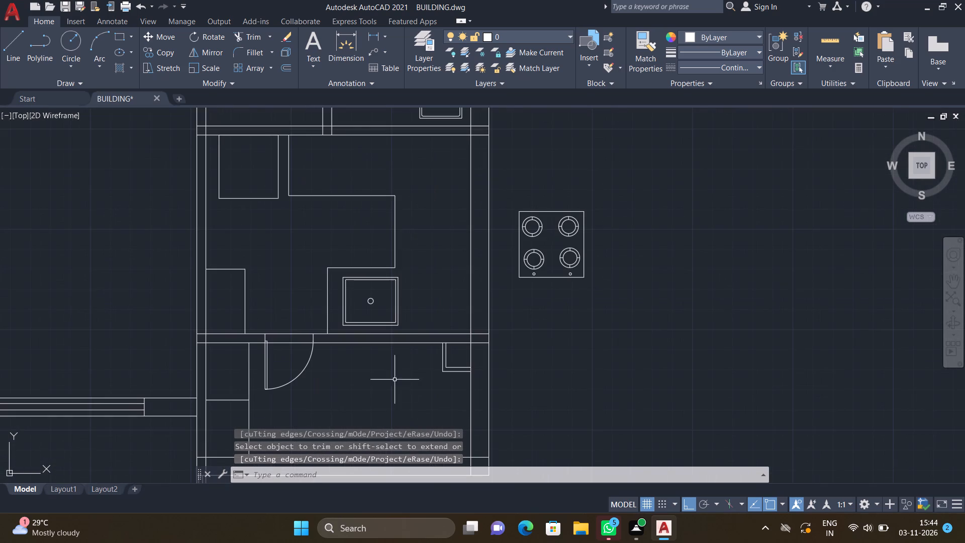
key("m")
key("Return")
scroll(400, 323, "up", 2)
left_click(397, 338)
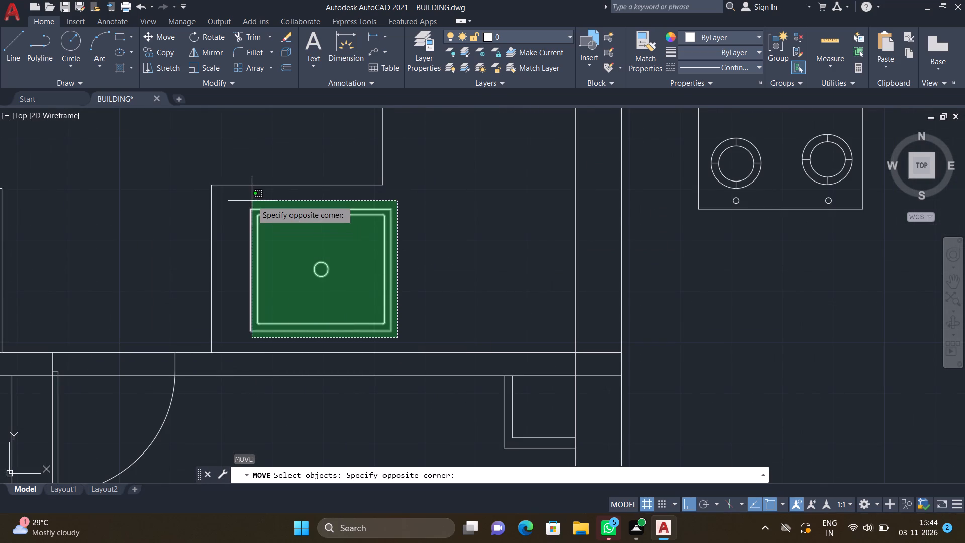
left_click(251, 201)
key("Return")
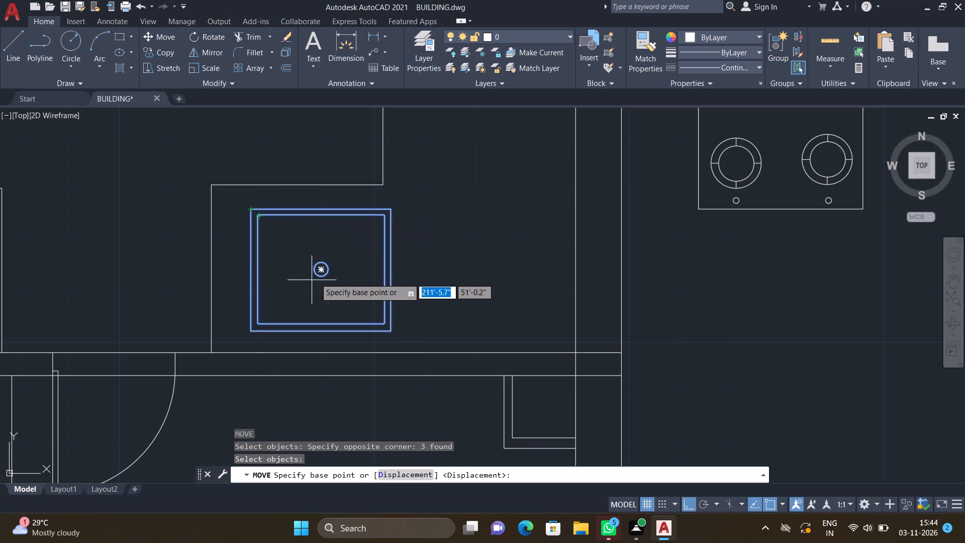
left_click(321, 269)
left_click(300, 263)
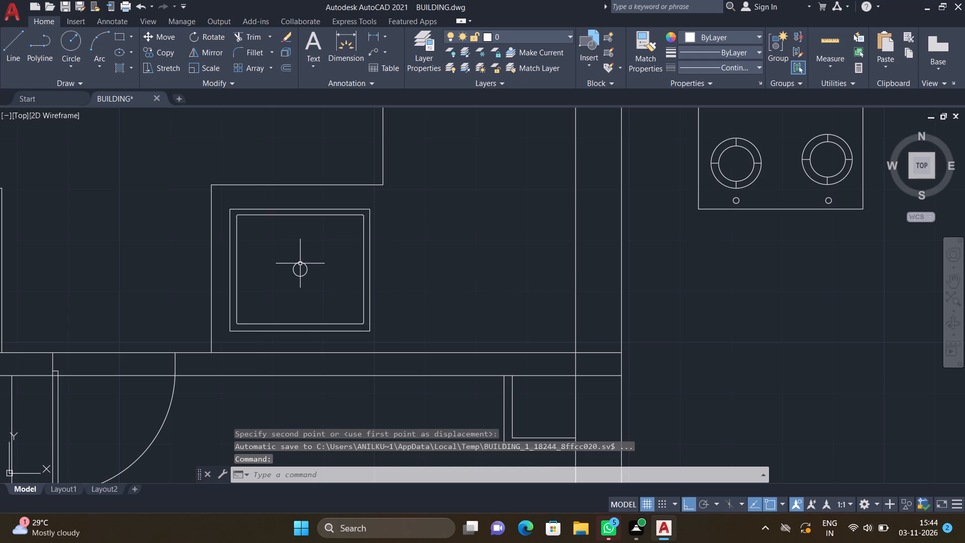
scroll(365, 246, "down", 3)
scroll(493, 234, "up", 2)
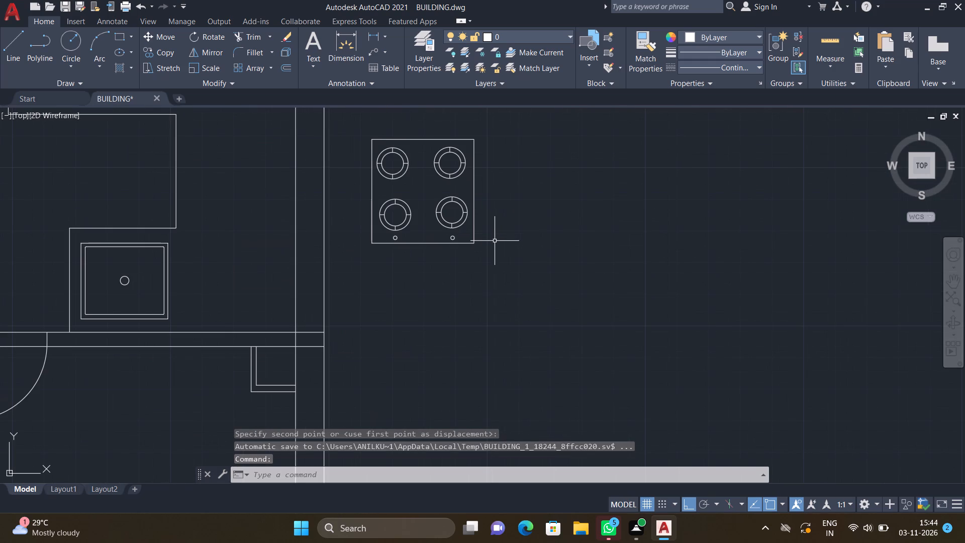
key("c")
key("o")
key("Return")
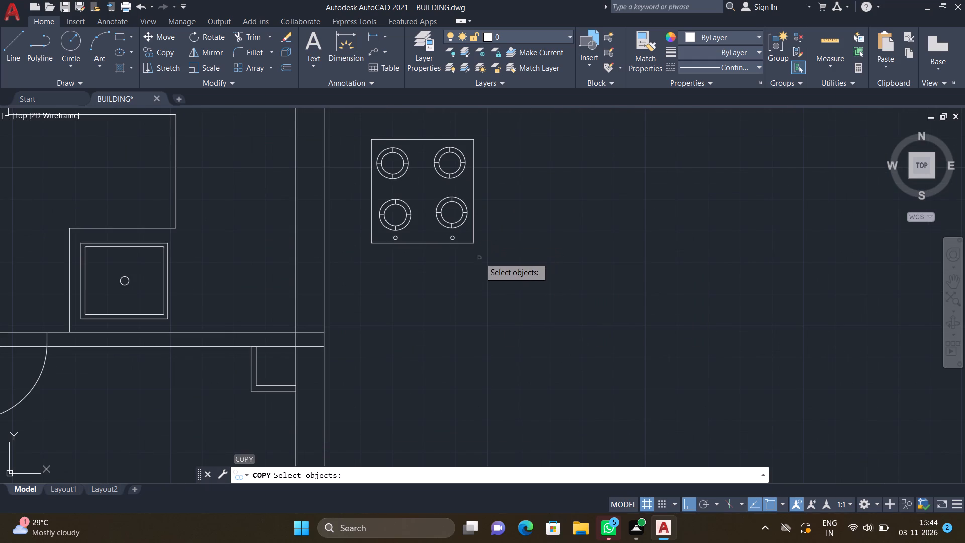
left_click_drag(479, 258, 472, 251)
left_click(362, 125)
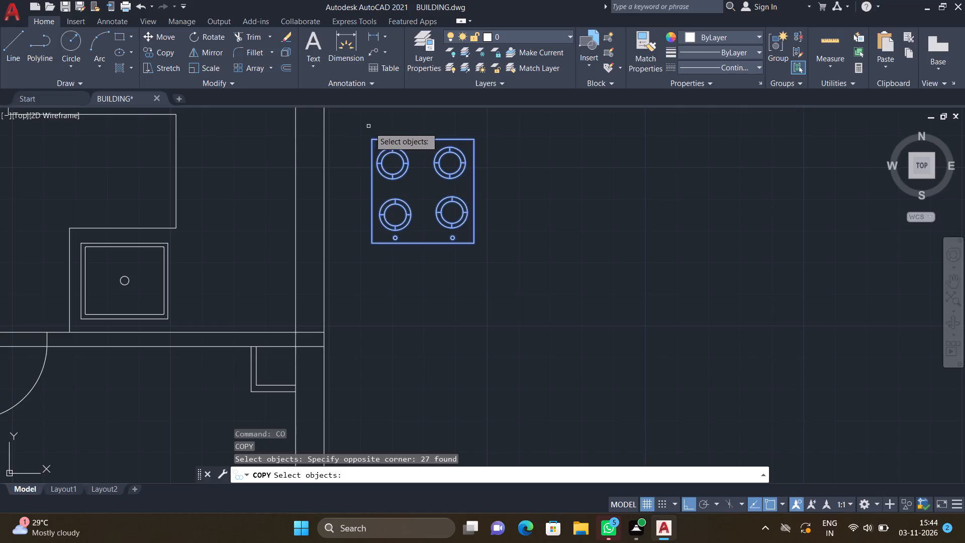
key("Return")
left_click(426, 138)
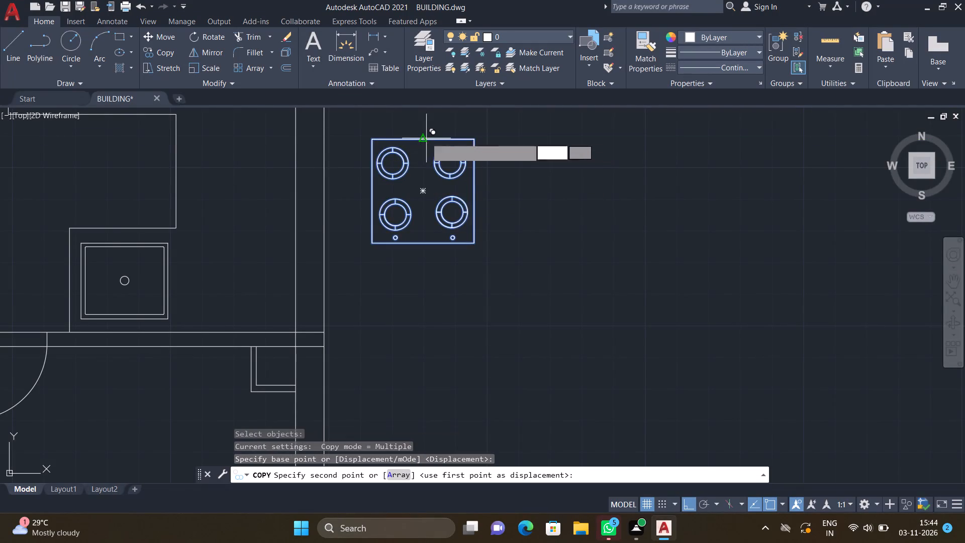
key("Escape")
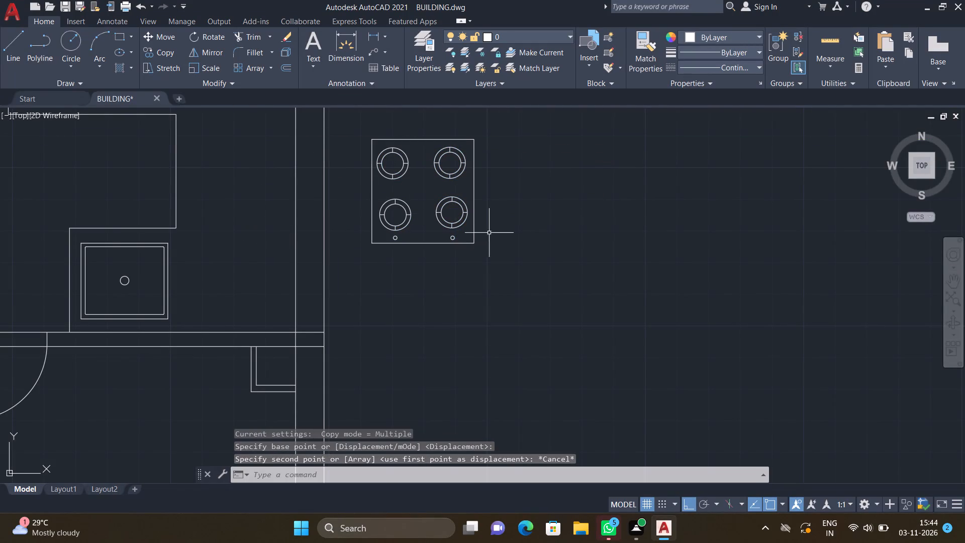
Move the four-burner stove by its top edge midpoint onto the lower kitchen's counter against the right wall, above the sink, with ortho off.
key("m")
key("Return")
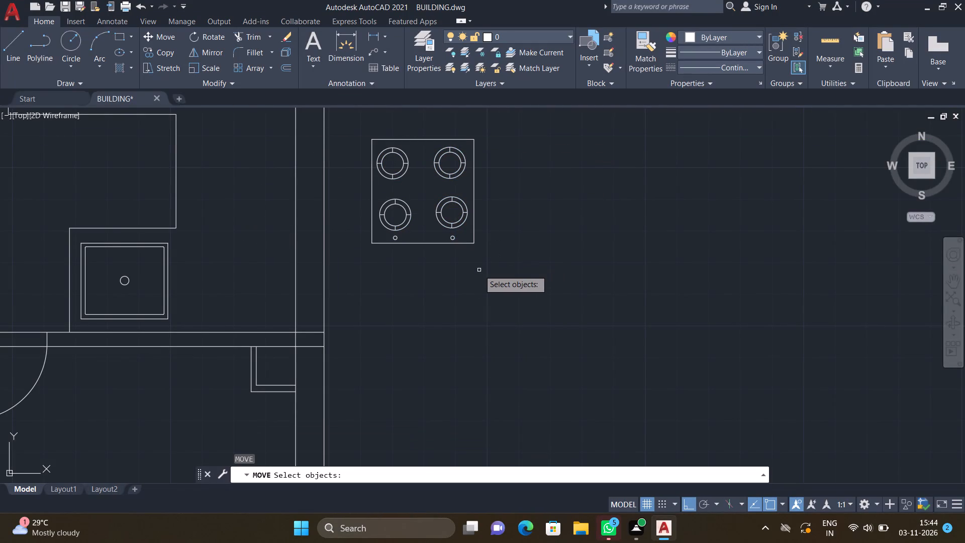
left_click_drag(479, 270, 473, 259)
left_click(362, 116)
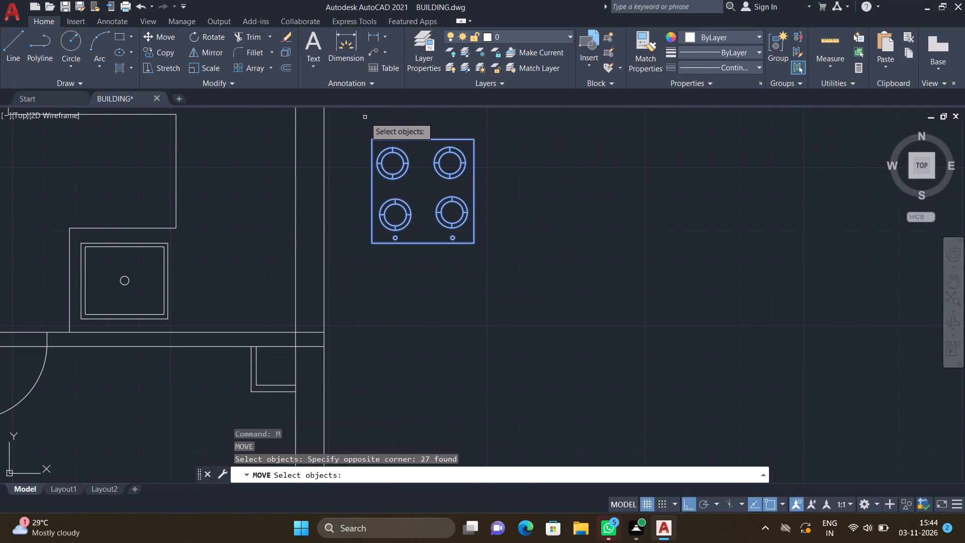
key("Return")
left_click(420, 139)
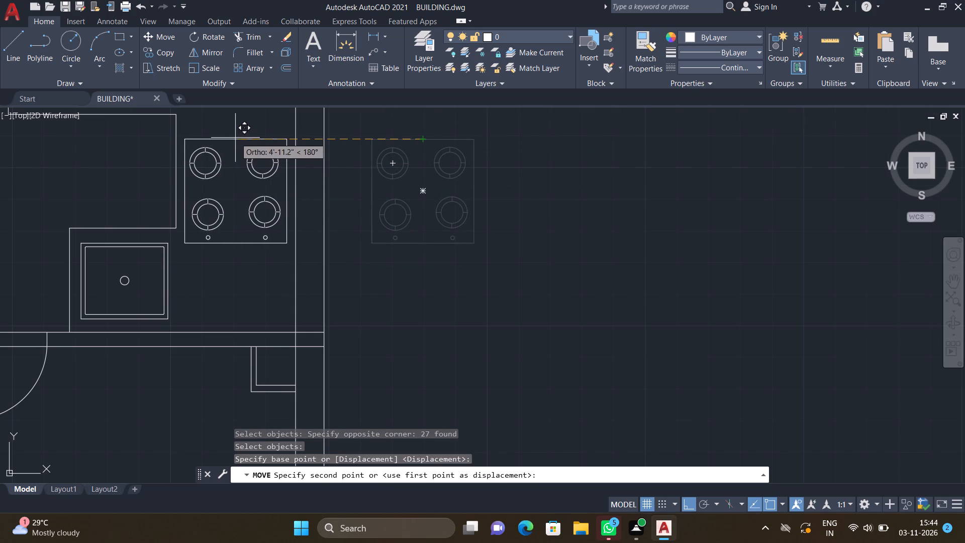
scroll(235, 138, "up", 1)
key("F8")
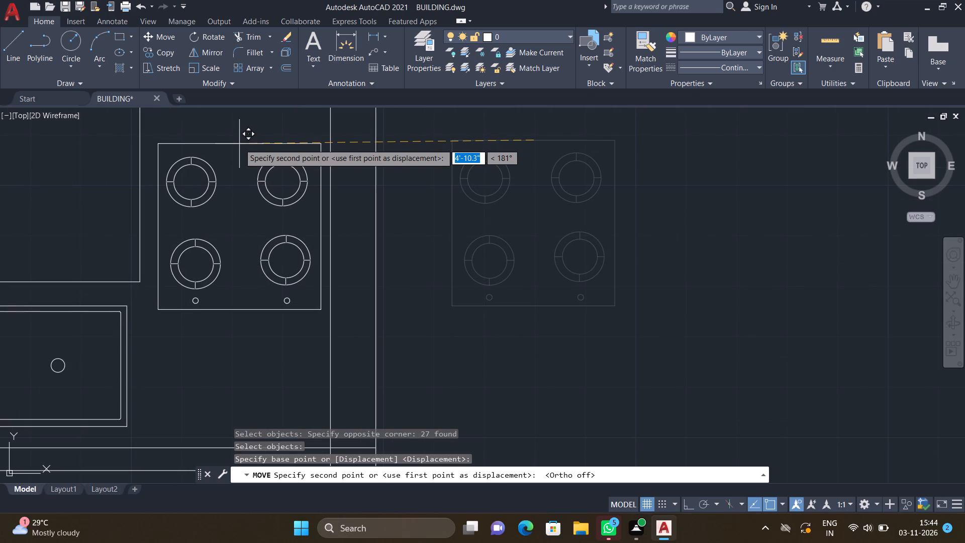
scroll(239, 144, "down", 2)
scroll(234, 129, "up", 2)
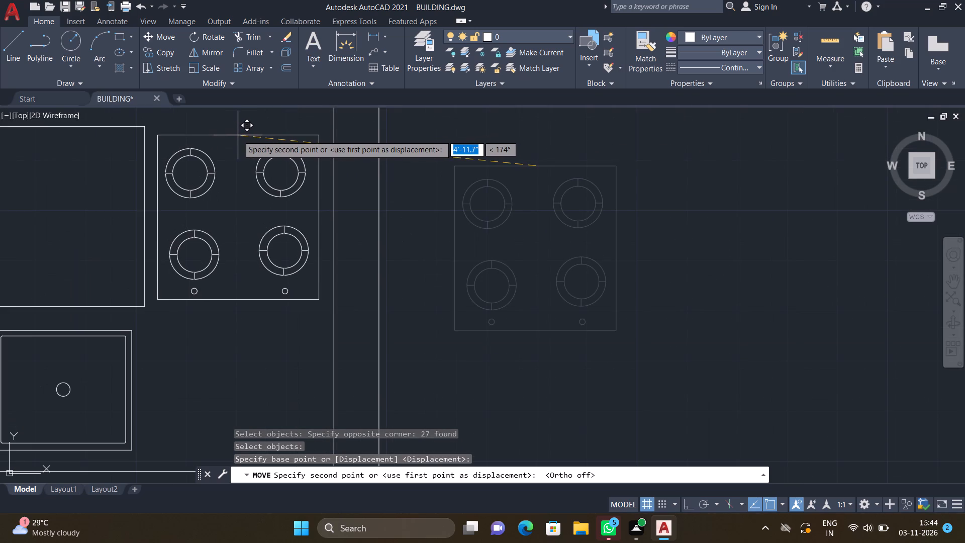
left_click(238, 135)
Copy the six-chair dining table from the upper LIVING/DINING room by its top edge midpoint into the lower plan's central hall, left of the kitchen.
scroll(270, 242, "down", 3)
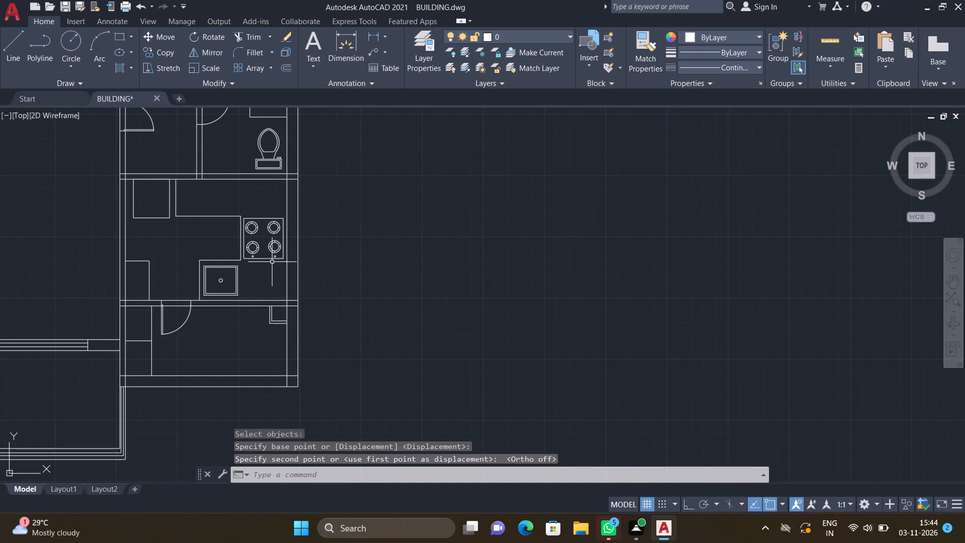
scroll(420, 313, "down", 3)
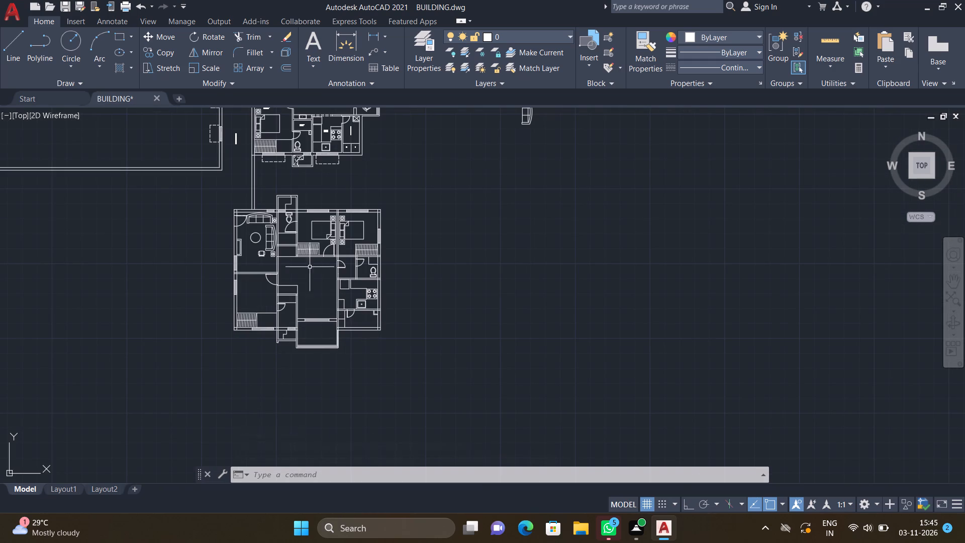
middle_click_drag(360, 223, 382, 322)
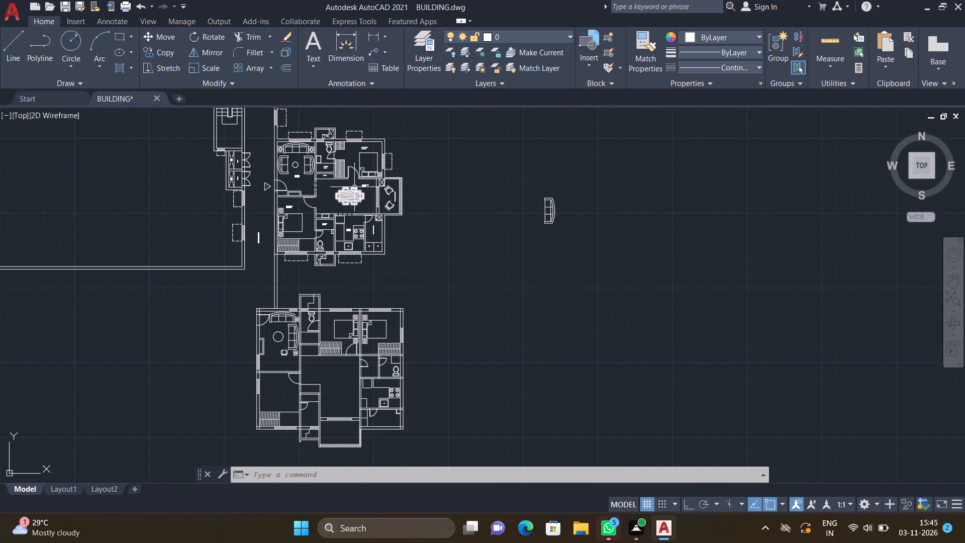
middle_click_drag(321, 190, 355, 318)
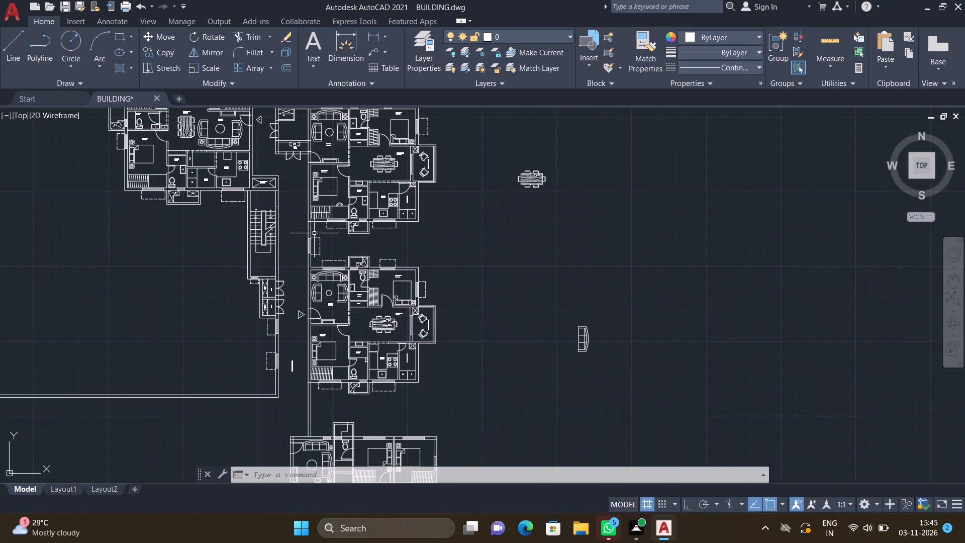
scroll(189, 121, "up", 2)
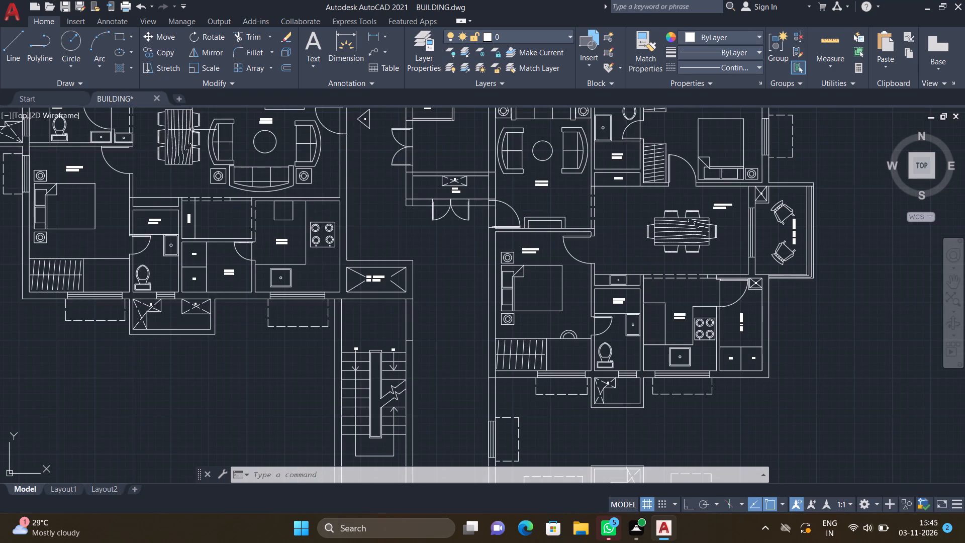
scroll(192, 126, "up", 3)
middle_click_drag(209, 205, 282, 314)
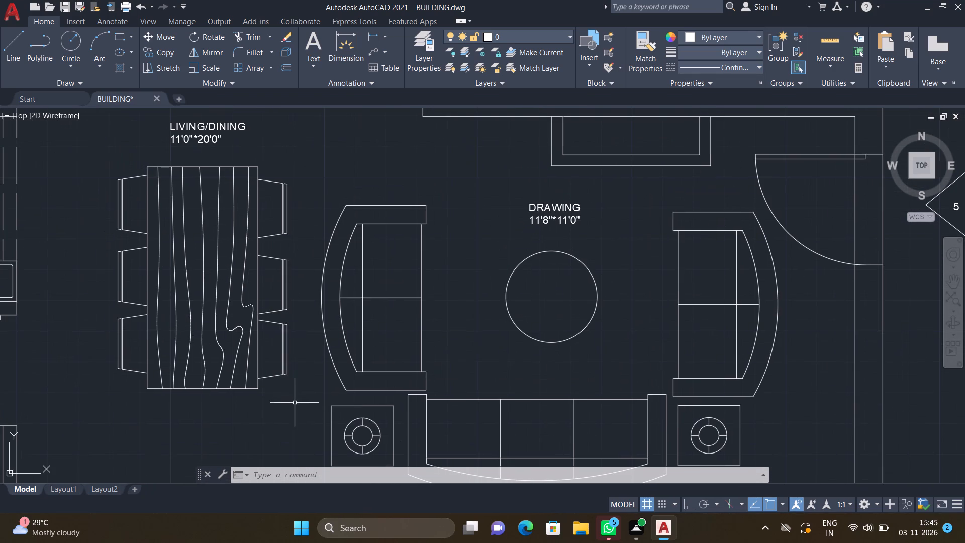
key("c")
key("o")
key("Return")
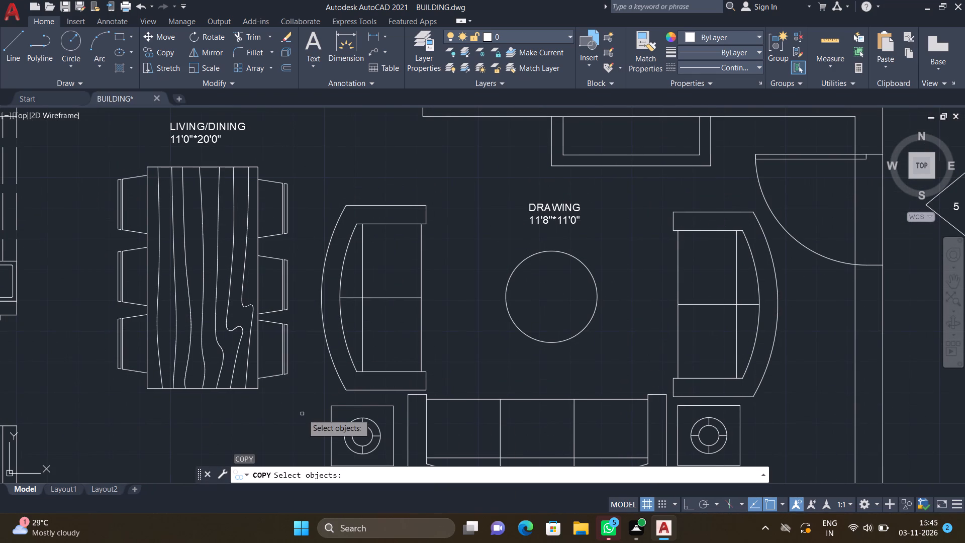
left_click_drag(300, 409, 292, 400)
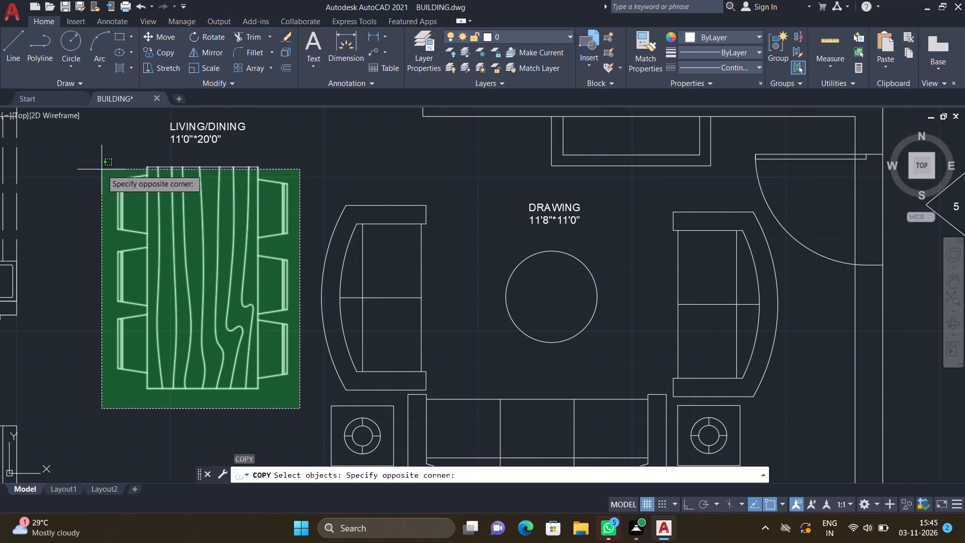
scroll(101, 167, "up", 1)
left_click(99, 151)
key("Return")
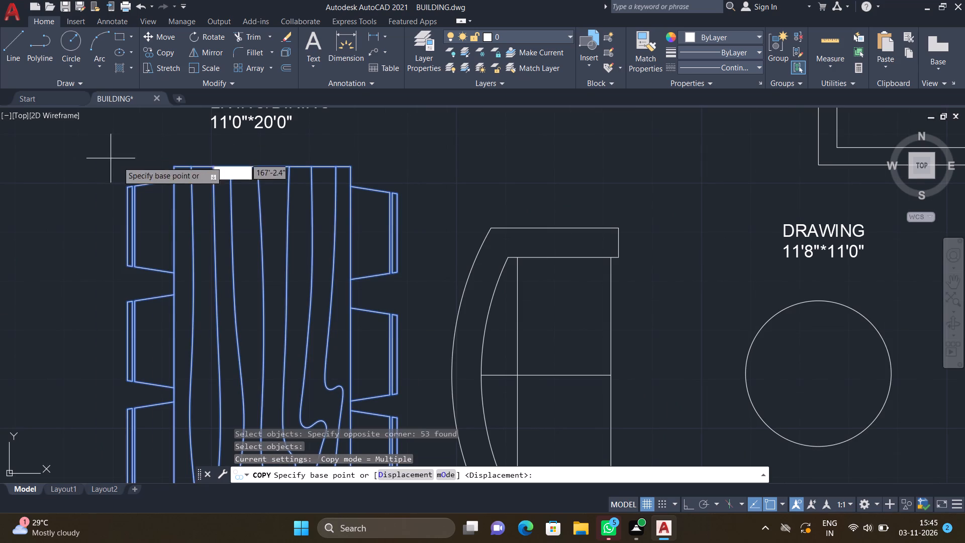
left_click_drag(255, 166, 259, 171)
scroll(325, 213, "down", 10)
scroll(376, 351, "up", 3)
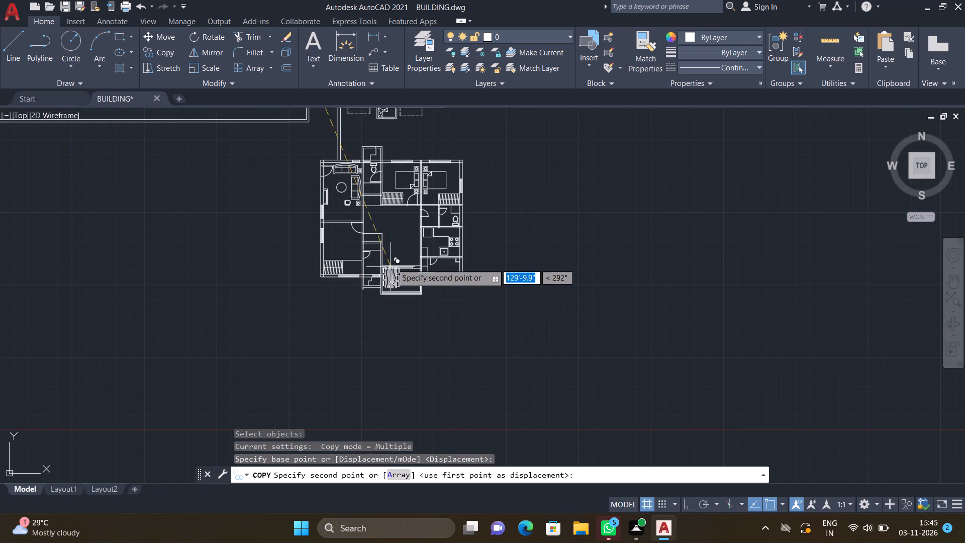
scroll(400, 241, "up", 3)
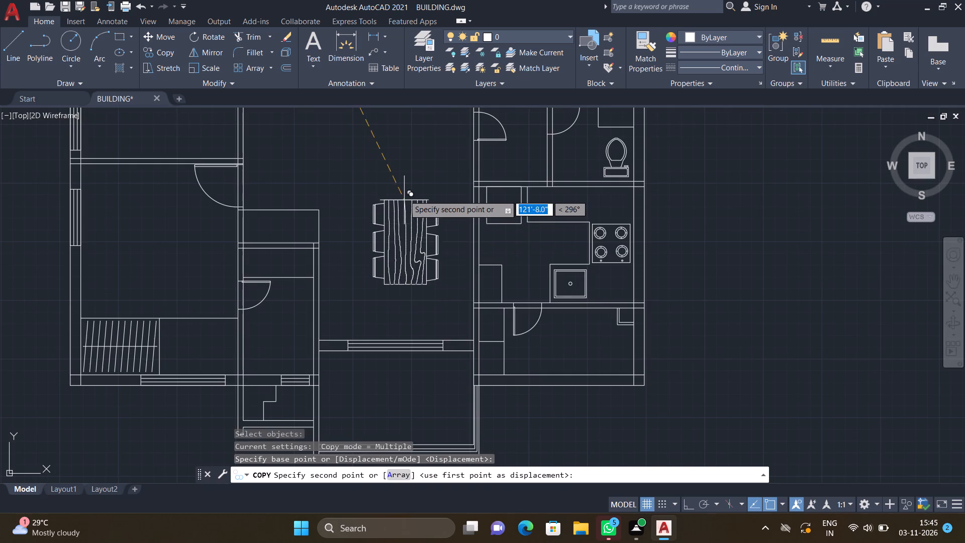
scroll(404, 193, "down", 2)
scroll(398, 170, "up", 2)
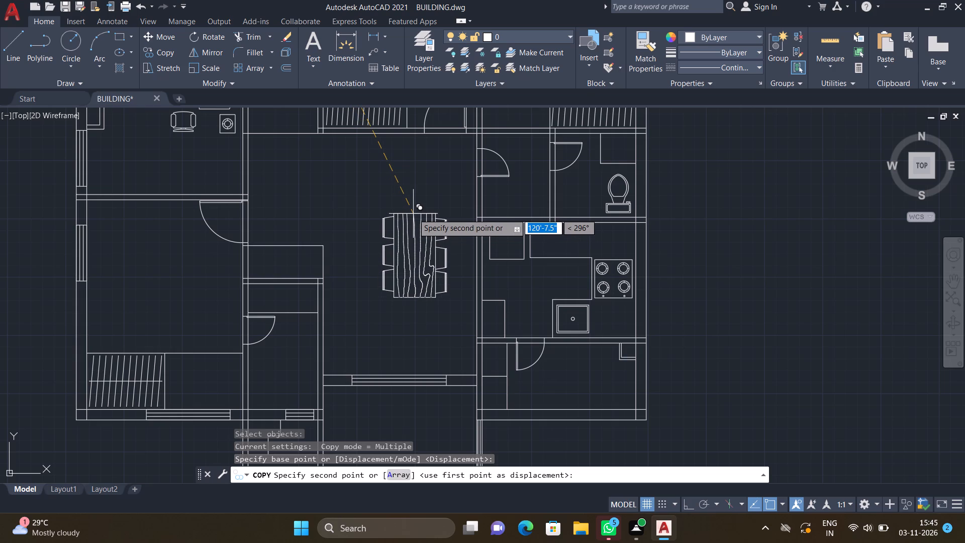
left_click(411, 212)
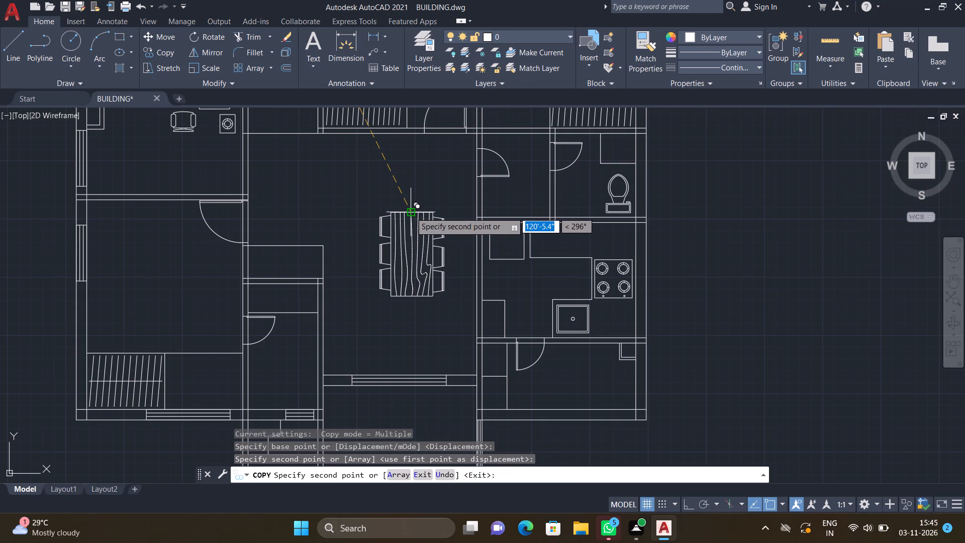
key("Return")
Copy the M.BEDROOM bed from the flat above by its headboard midpoint to the lower-left bedroom's left wall, above the wardrobe.
scroll(366, 245, "down", 3)
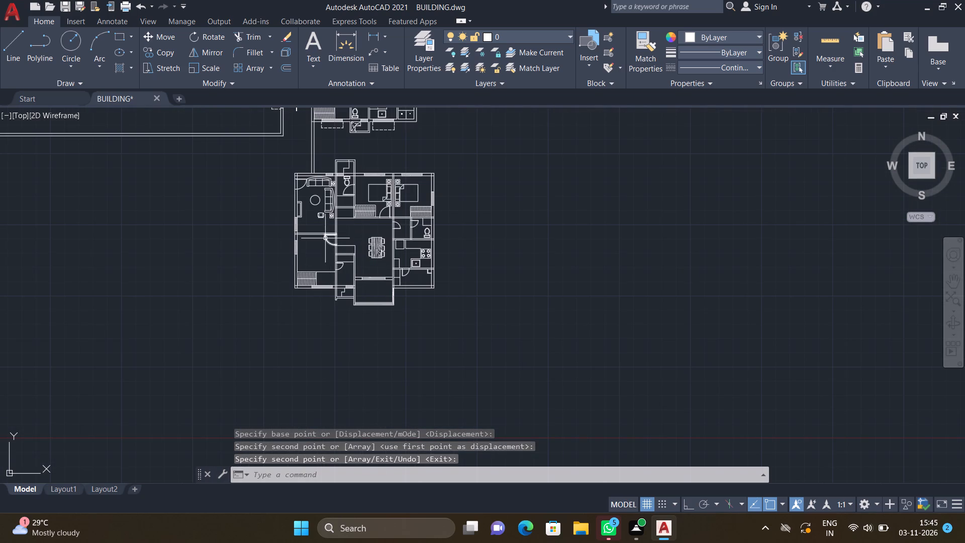
middle_click_drag(325, 239, 363, 362)
scroll(350, 302, "down", 1)
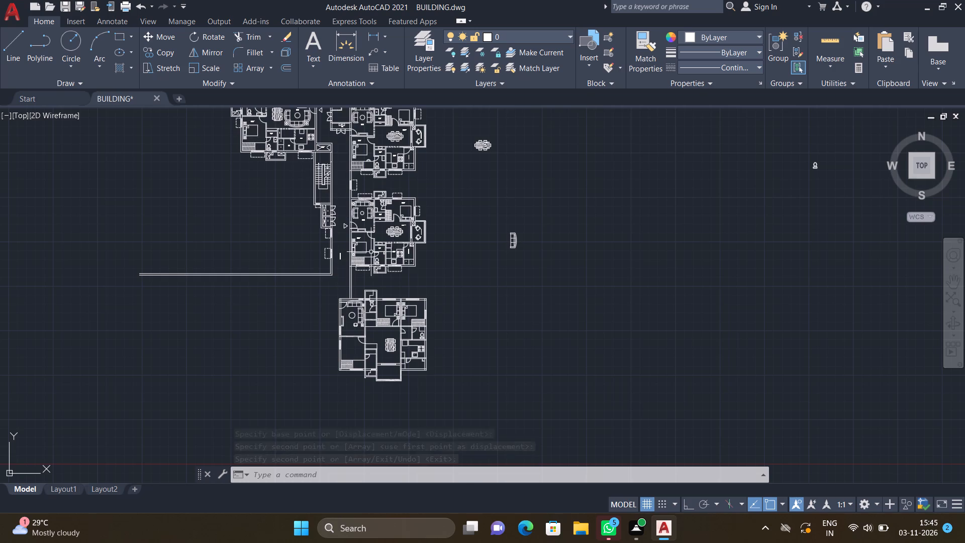
scroll(371, 252, "up", 3)
key("c")
key("o")
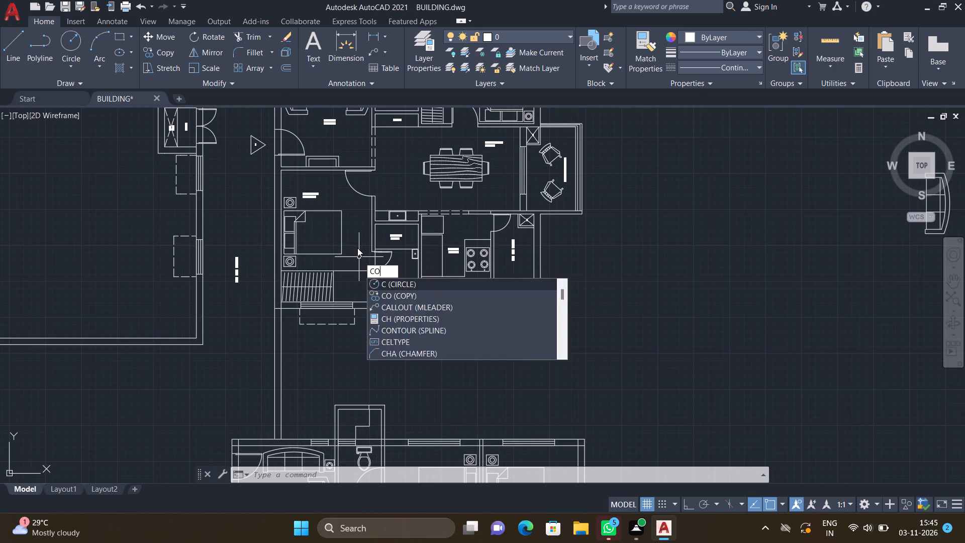
key("Return")
left_click(342, 246)
key("Return")
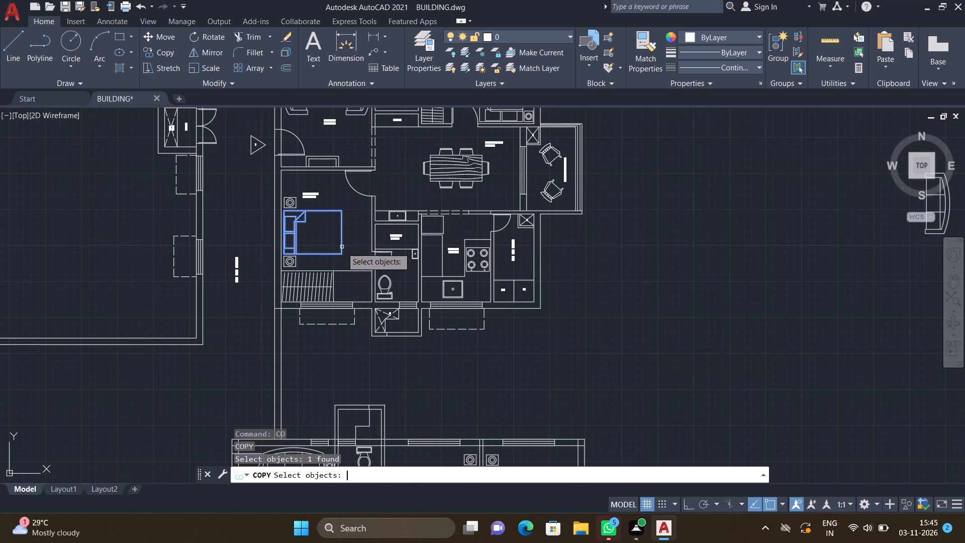
scroll(279, 241, "up", 3)
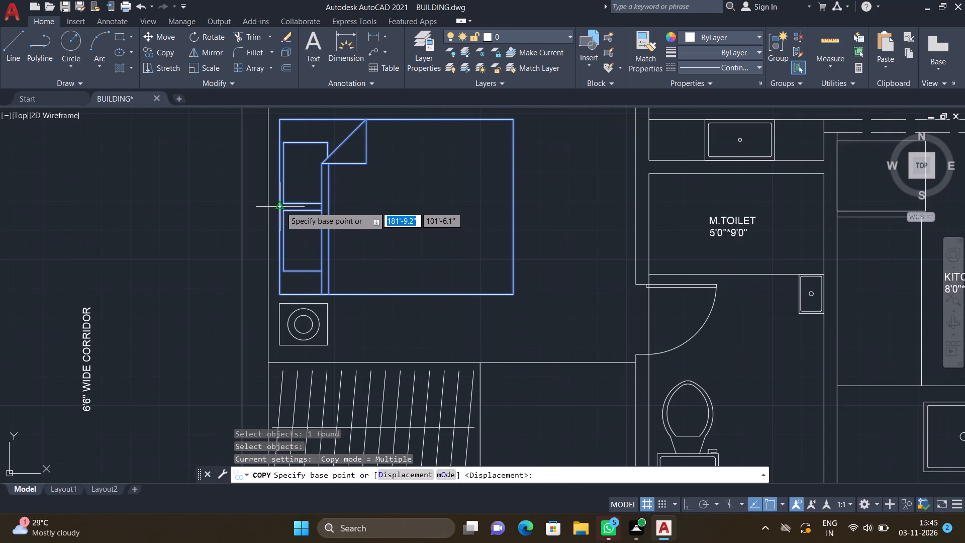
left_click_drag(280, 207, 285, 210)
scroll(347, 255, "down", 6)
scroll(342, 391, "up", 3)
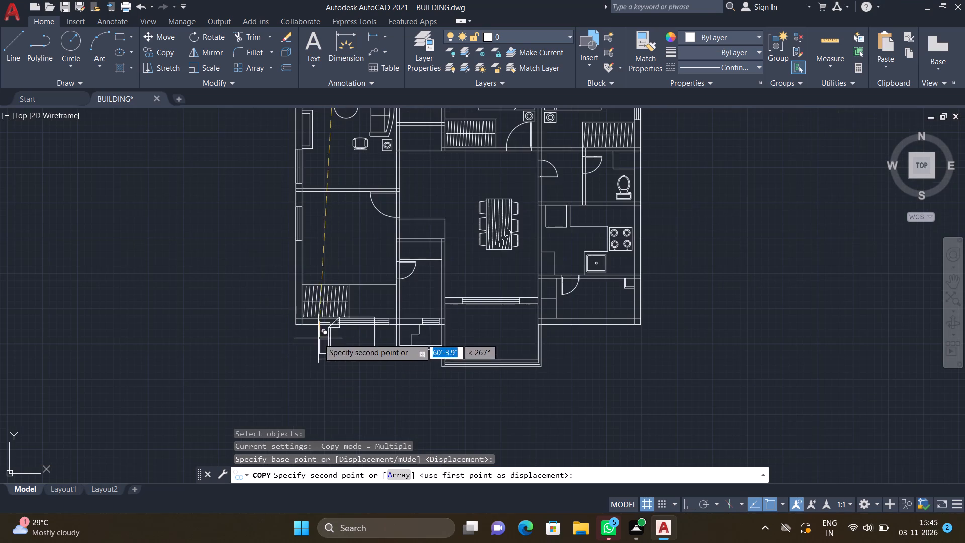
scroll(306, 246, "up", 1)
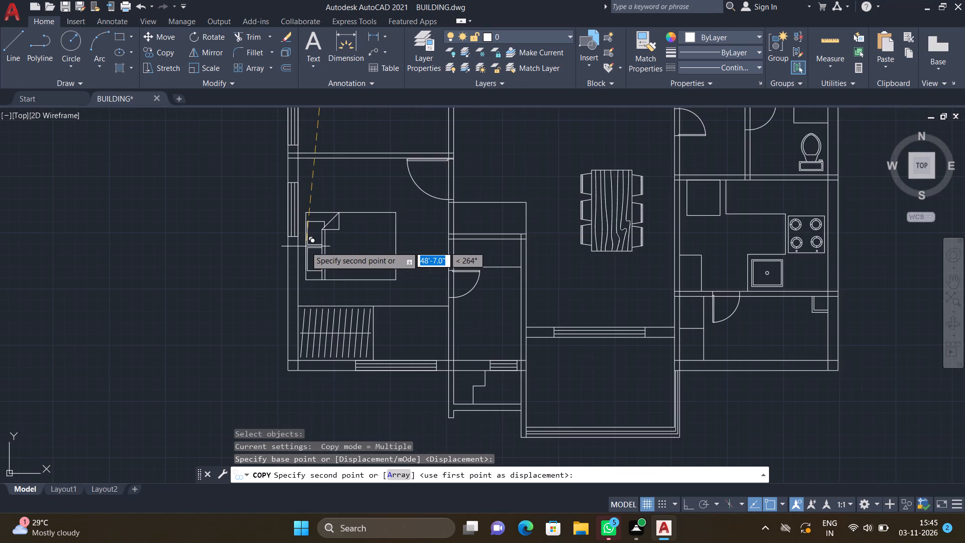
scroll(306, 246, "up", 1)
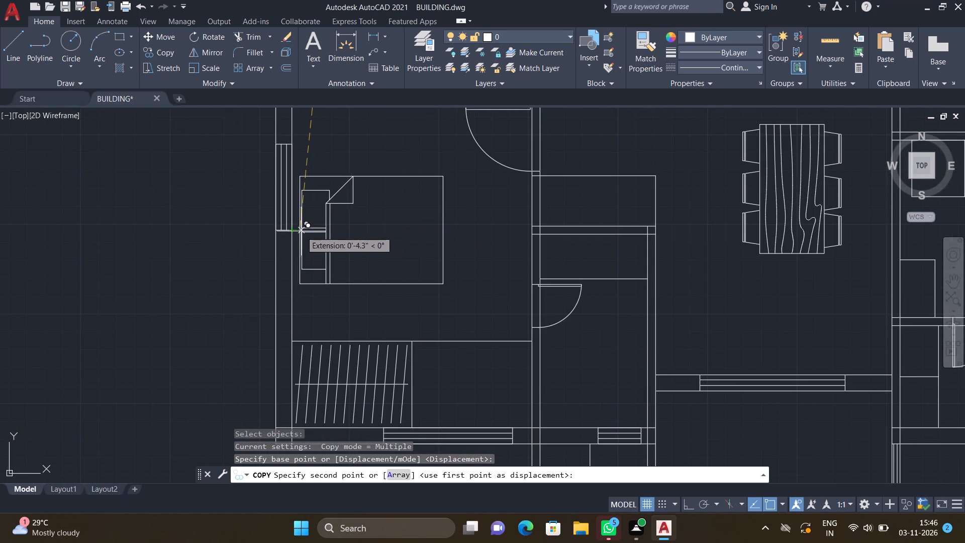
left_click(303, 231)
key("Return")
Copy the M.BEDROOM bedside table from the flat above by its circle centre to both sides of the lower-left bedroom's bed.
scroll(304, 213, "down", 3)
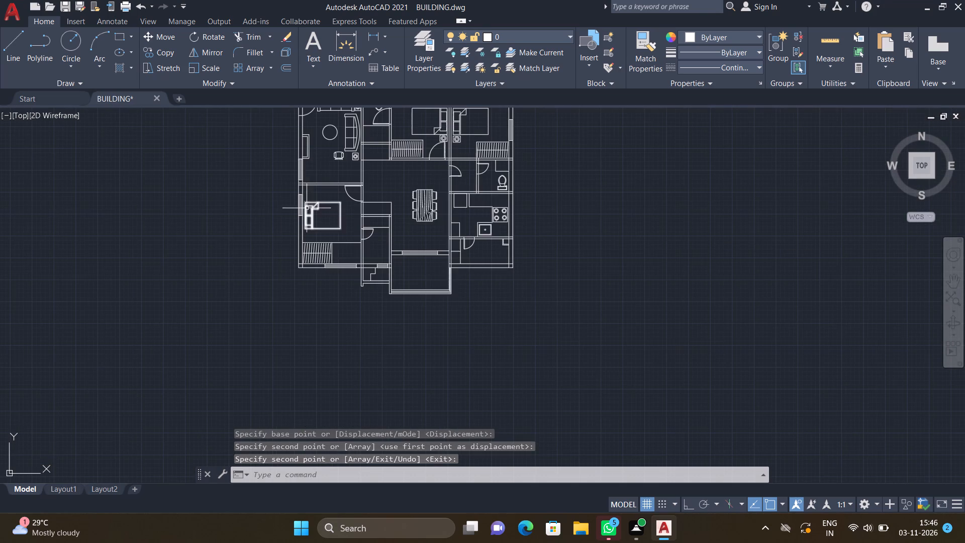
scroll(339, 272, "down", 3)
scroll(325, 158, "up", 3)
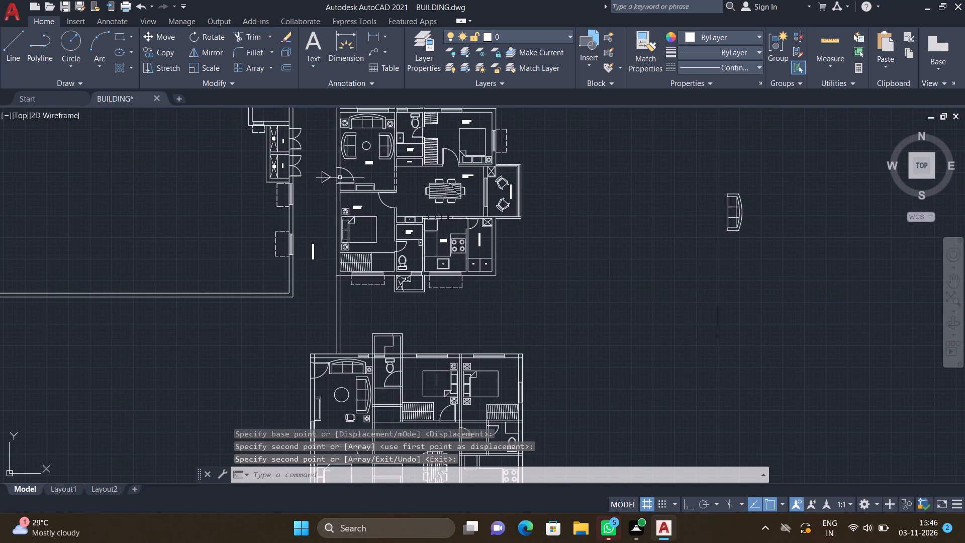
scroll(348, 198, "up", 3)
scroll(339, 249, "up", 3)
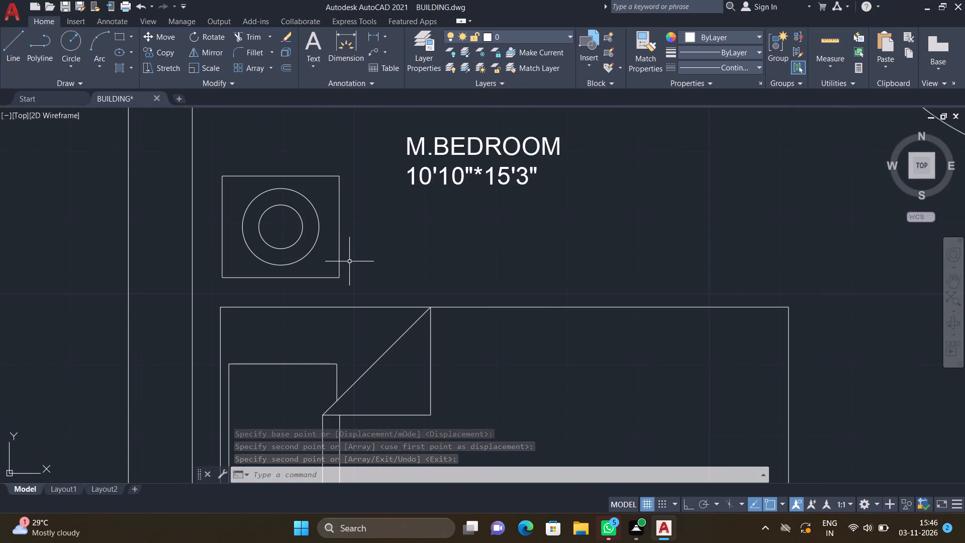
key("c")
key("o")
key("Return")
left_click_drag(346, 286, 345, 286)
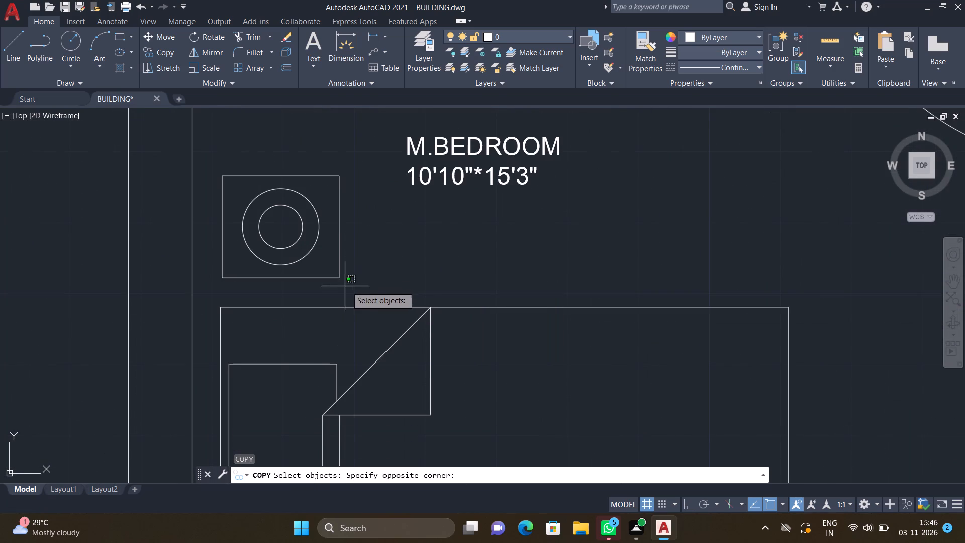
left_click_drag(345, 286, 341, 283)
left_click(213, 157)
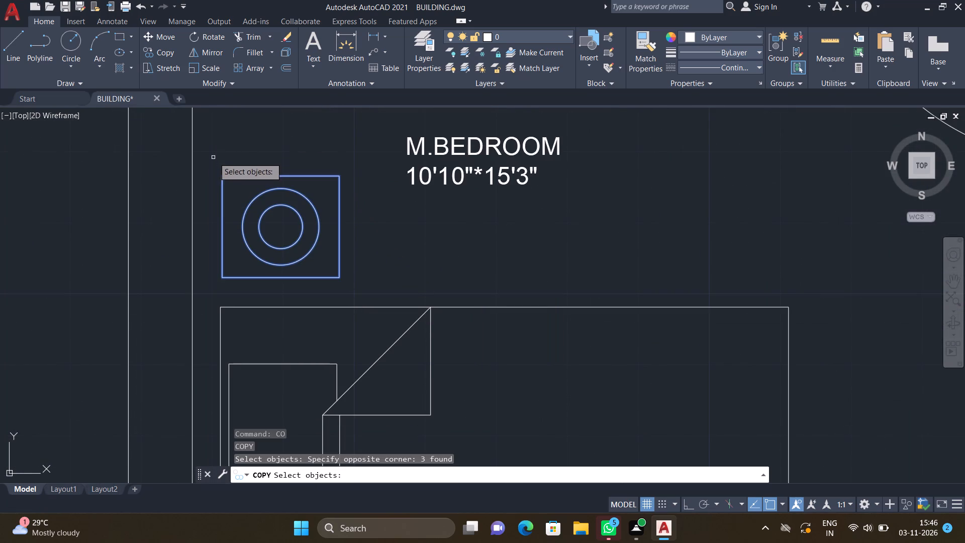
key("Return")
left_click(282, 230)
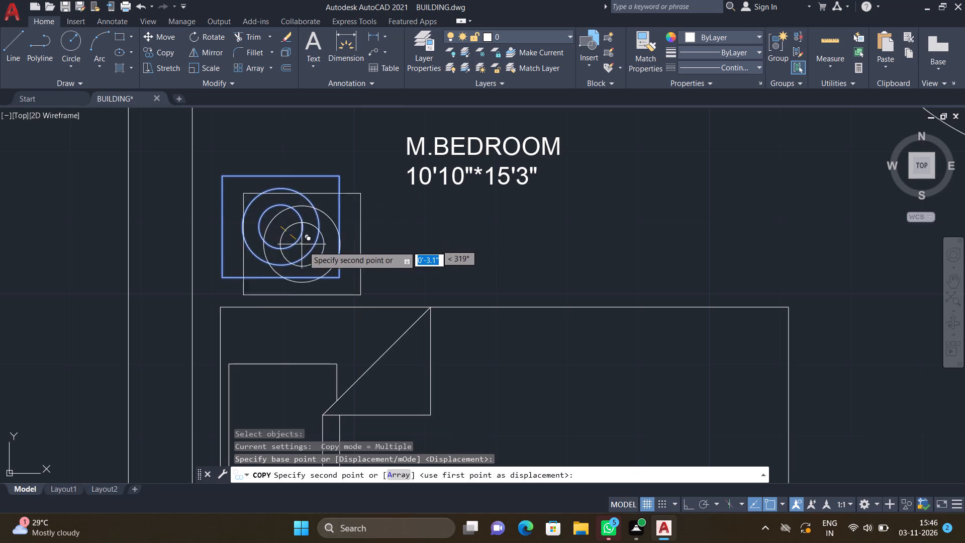
scroll(319, 265, "down", 9)
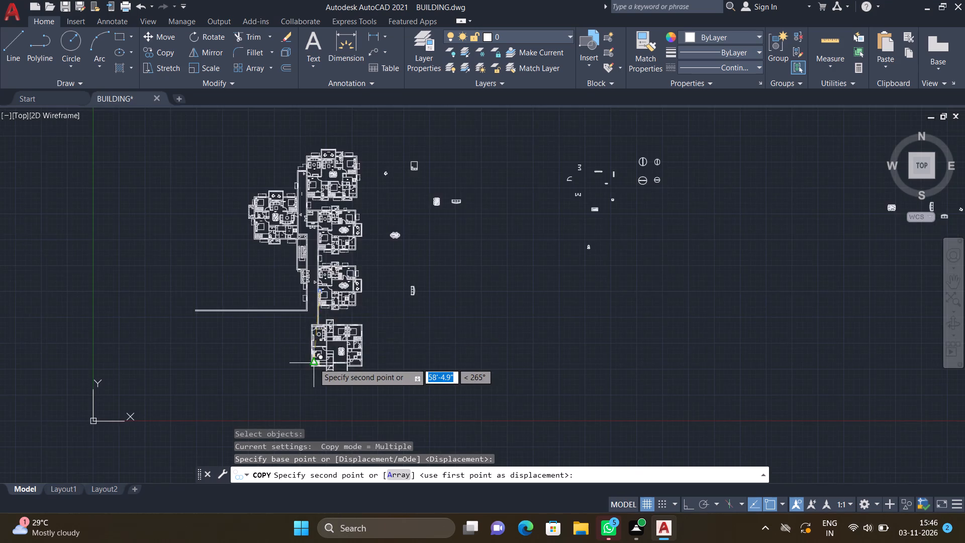
scroll(314, 364, "up", 7)
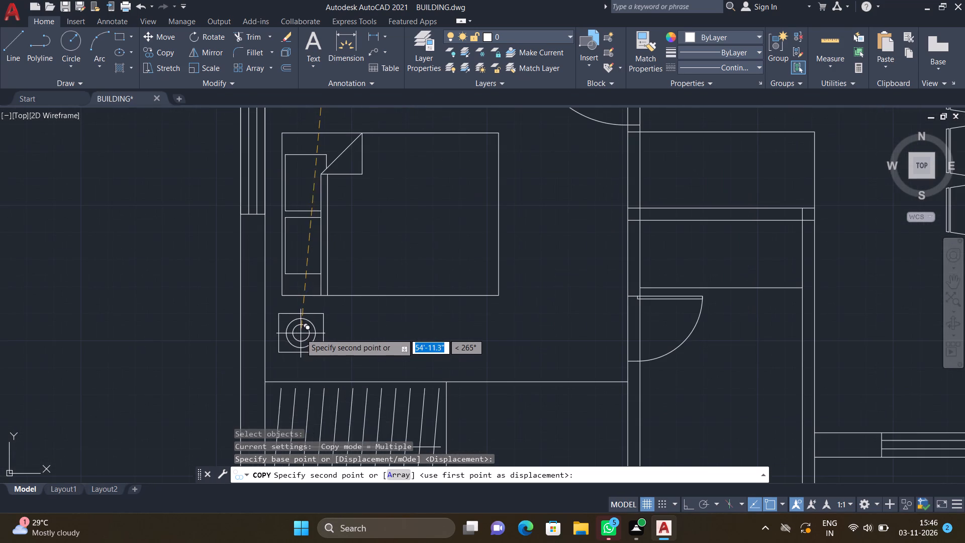
scroll(305, 329, "up", 1)
left_click(303, 333)
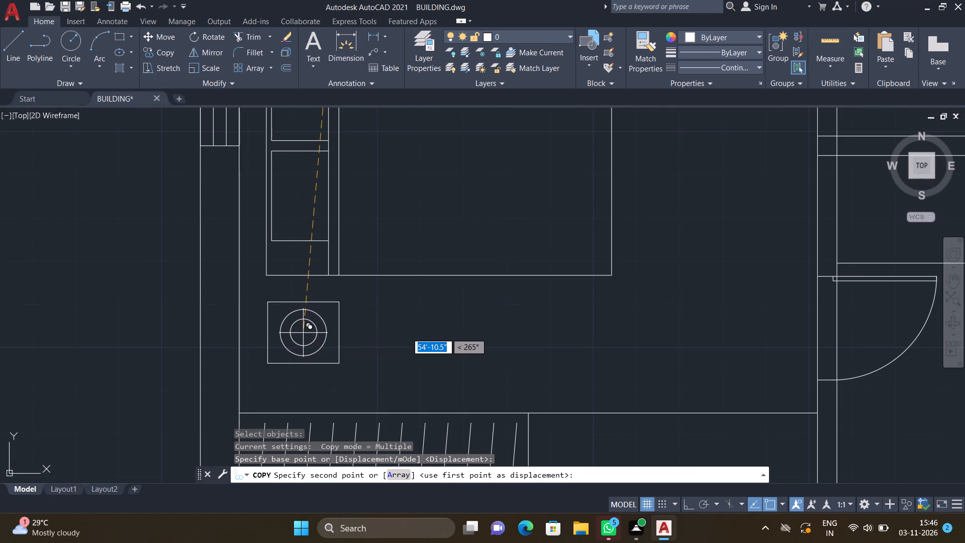
scroll(320, 262, "down", 3)
scroll(312, 193, "up", 3)
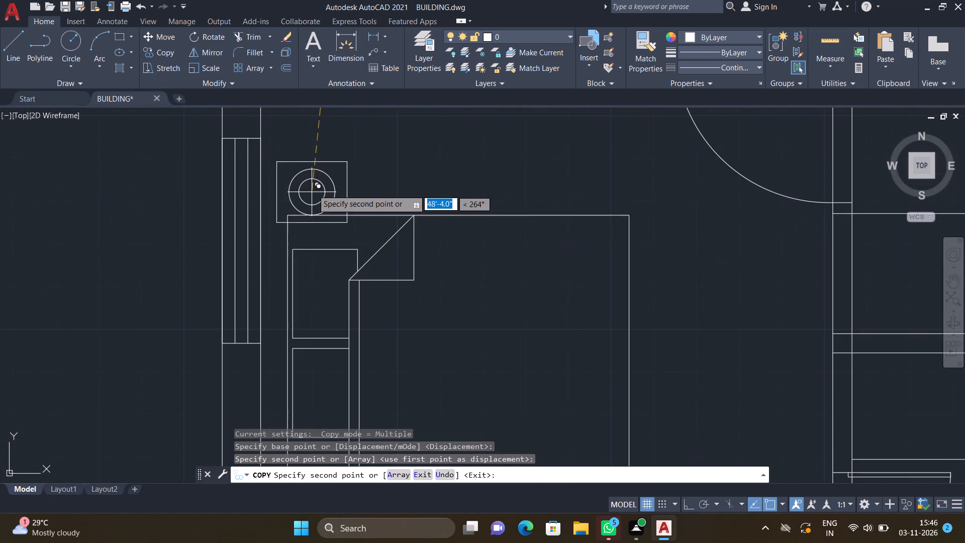
left_click(323, 166)
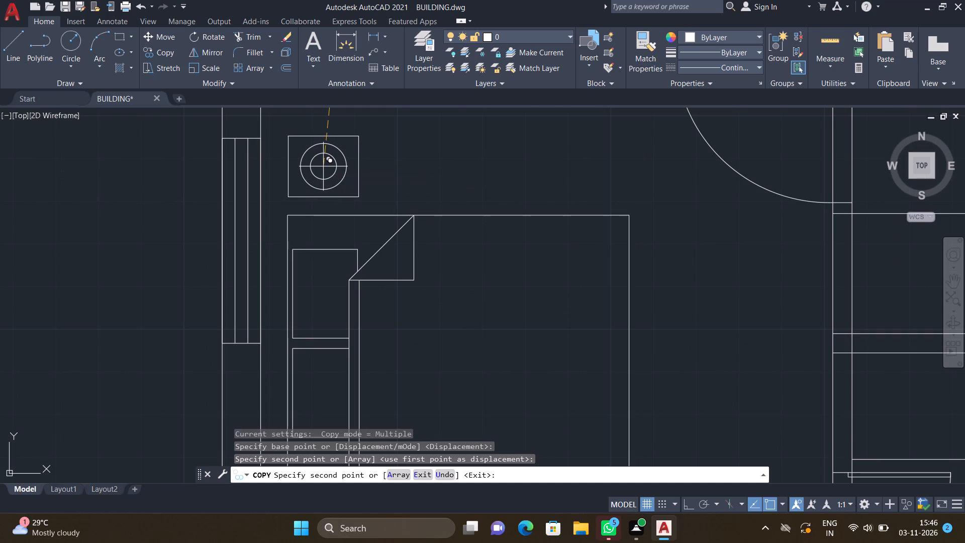
key("Return")
Copy the WC from the M.TOILET of the flat above by its tank's bottom midpoint into the lower-left bedroom's toilet, just above the bottom wall.
scroll(381, 291, "down", 3)
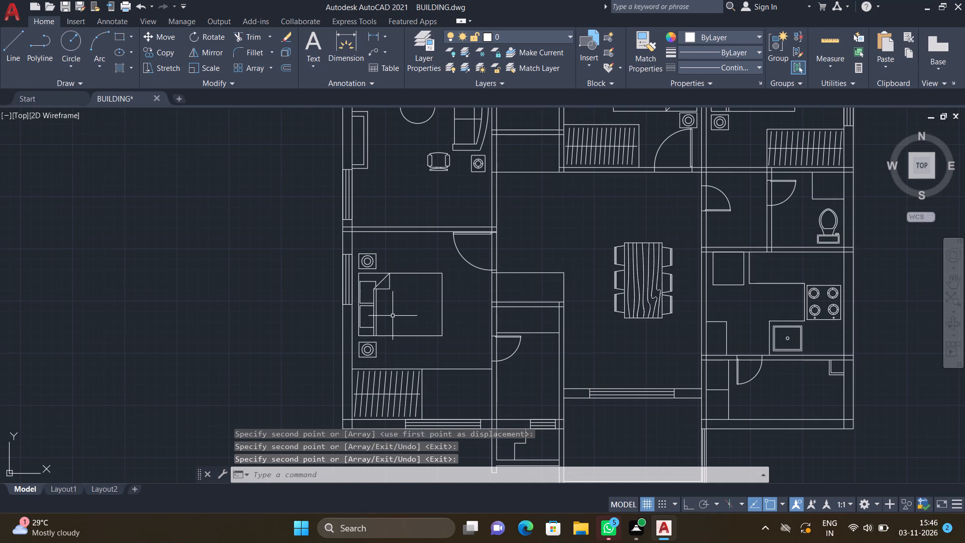
scroll(410, 315, "down", 3)
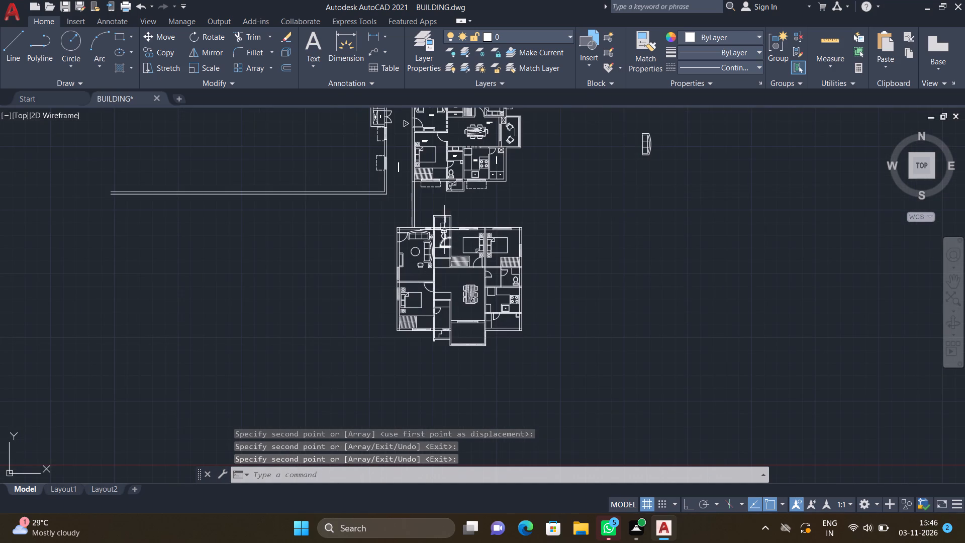
scroll(451, 172, "up", 6)
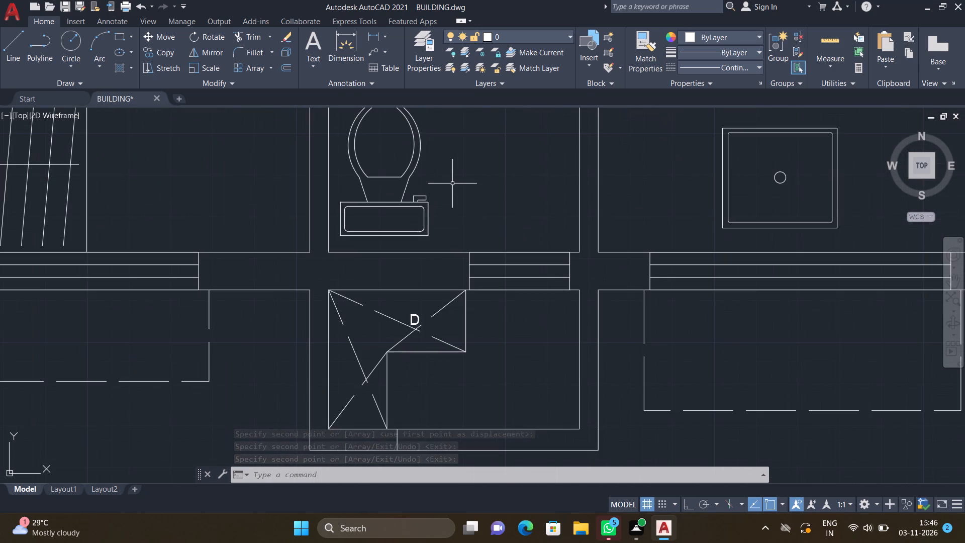
key("c")
key("o")
key("Return")
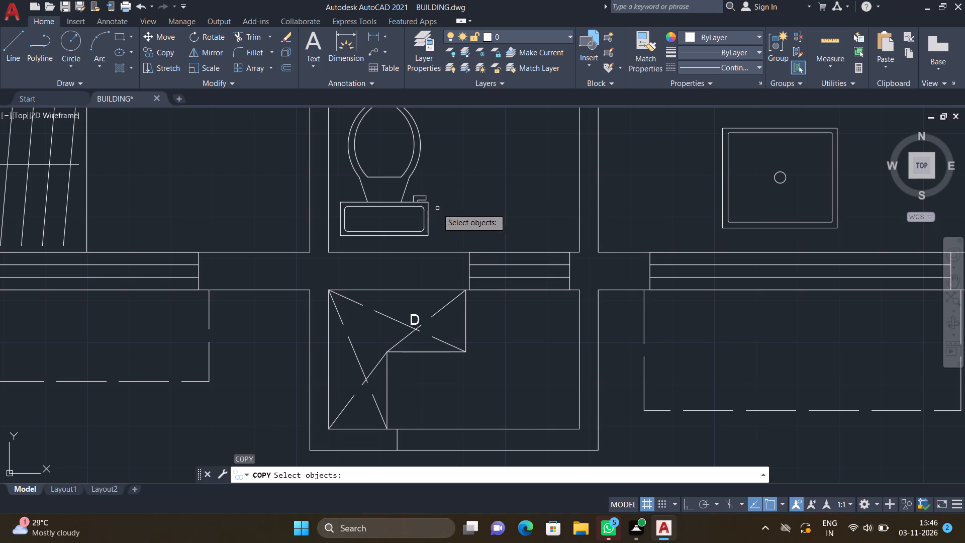
left_click(429, 217)
key("Return")
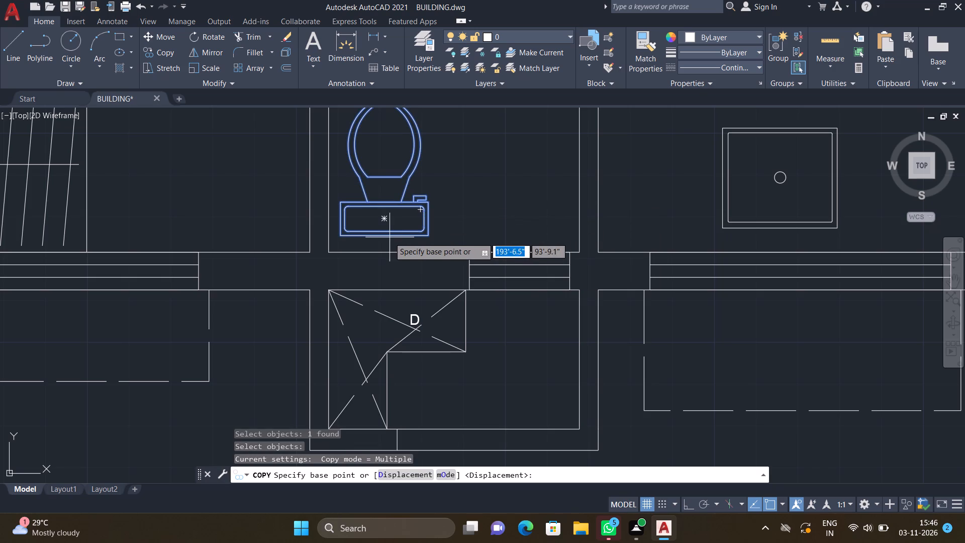
left_click(384, 234)
scroll(400, 286, "down", 5)
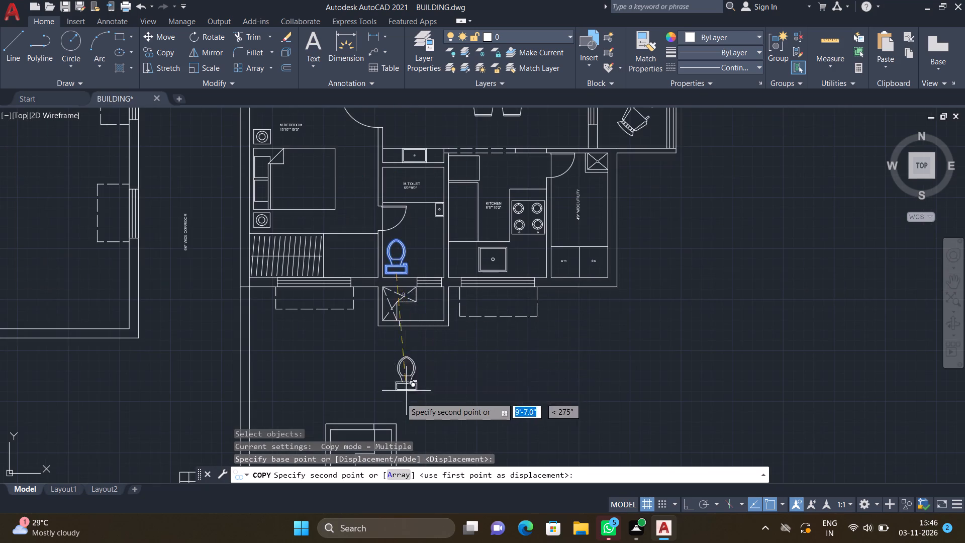
scroll(400, 398, "down", 3)
scroll(368, 333, "down", 4)
scroll(370, 366, "up", 3)
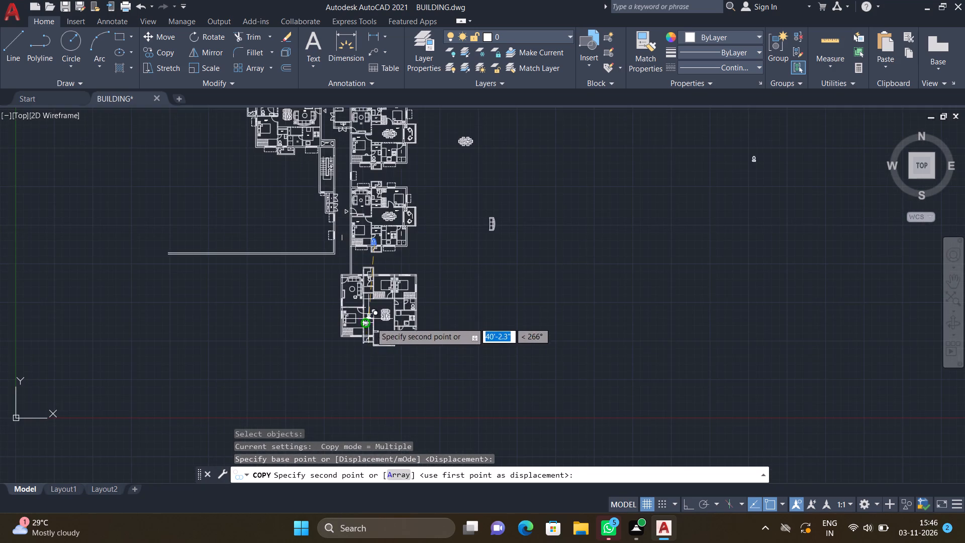
scroll(372, 330, "up", 4)
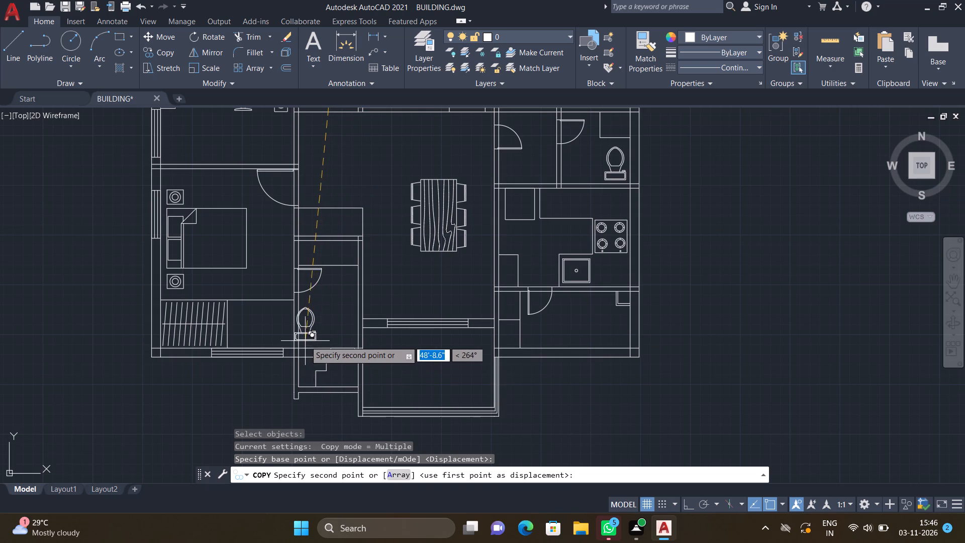
scroll(305, 340, "up", 3)
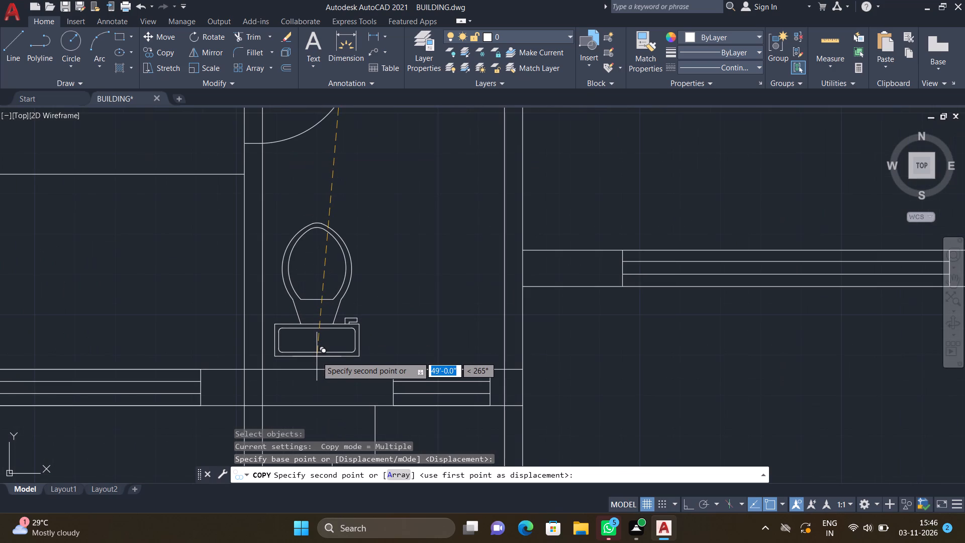
left_click(316, 356)
key("Return")
Rotate the loose chair in the empty area beside the upper flats freehand about its backrest so that it faces down and right.
scroll(365, 310, "down", 3)
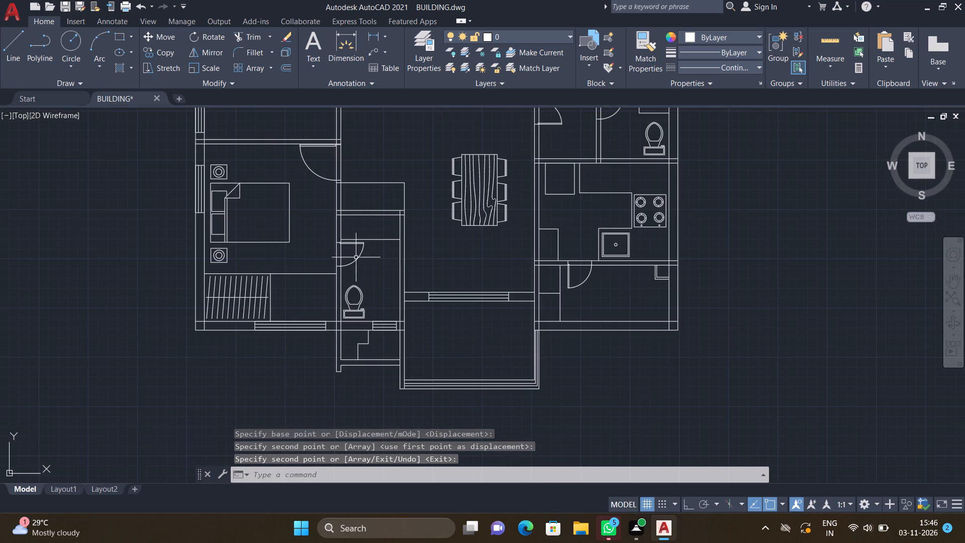
scroll(368, 302, "down", 3)
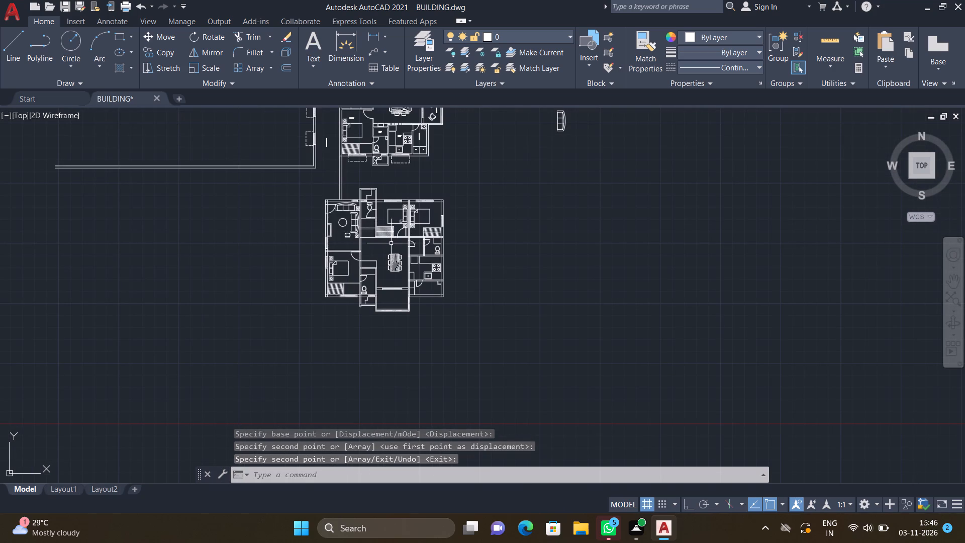
middle_click_drag(418, 207, 408, 293)
scroll(388, 233, "down", 1)
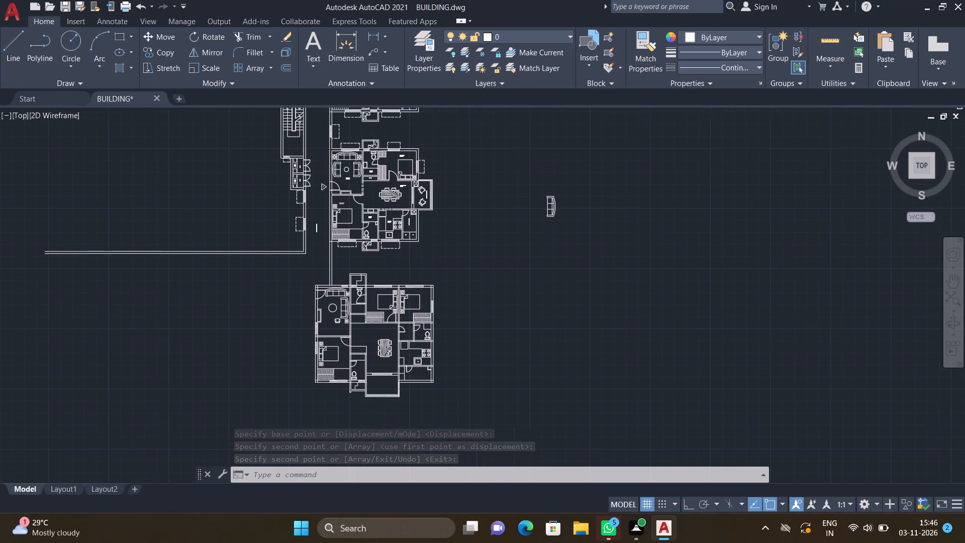
scroll(387, 231, "down", 1)
scroll(320, 131, "up", 2)
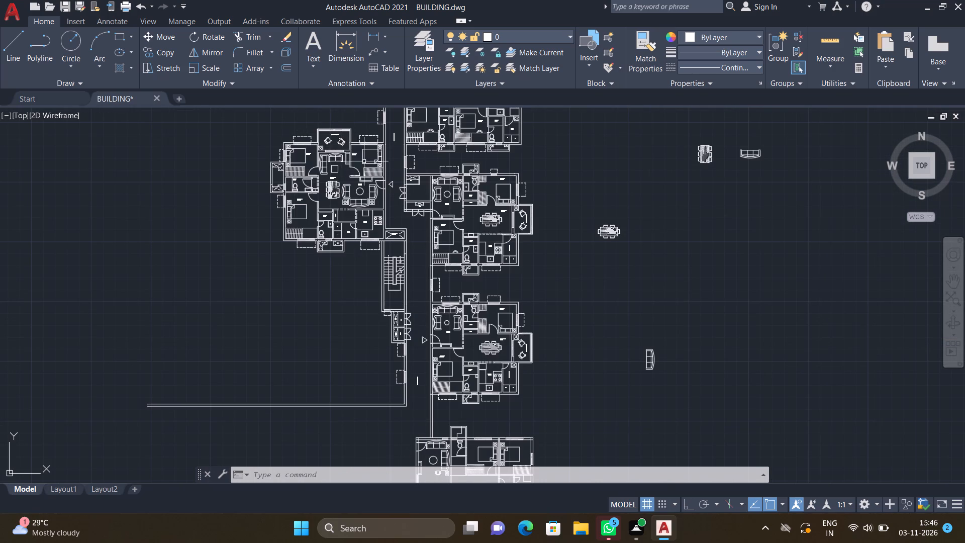
middle_click_drag(370, 174, 348, 223)
scroll(365, 219, "down", 1)
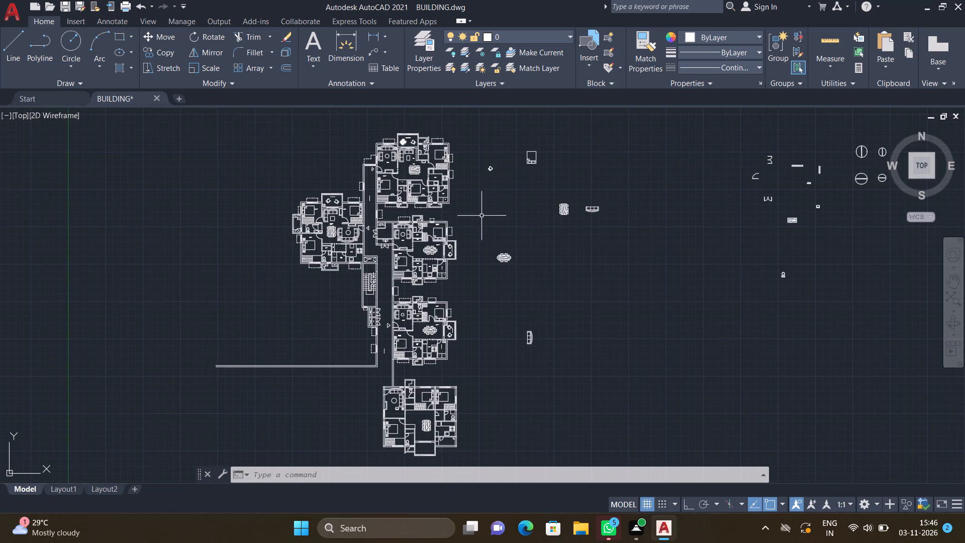
middle_click_drag(690, 299, 553, 313)
scroll(586, 286, "down", 1)
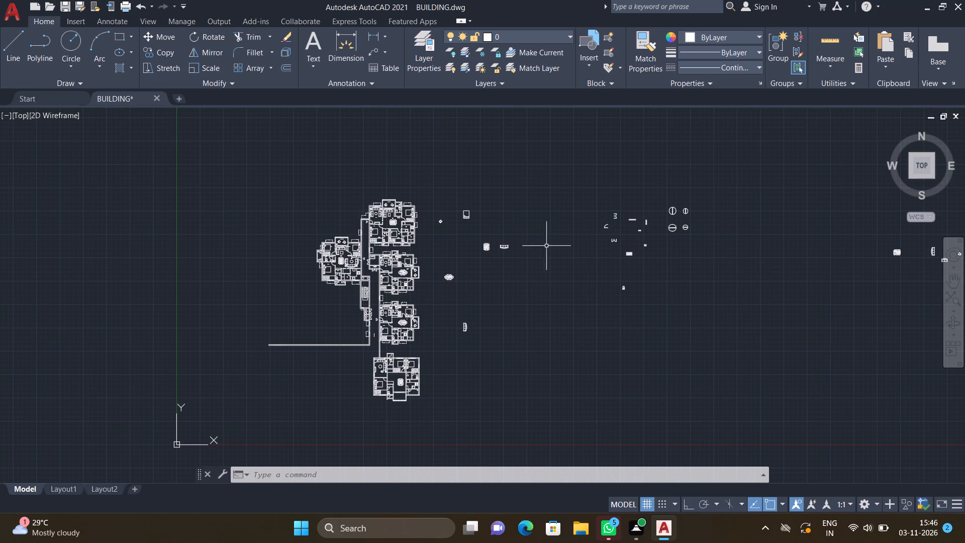
scroll(442, 229, "up", 3)
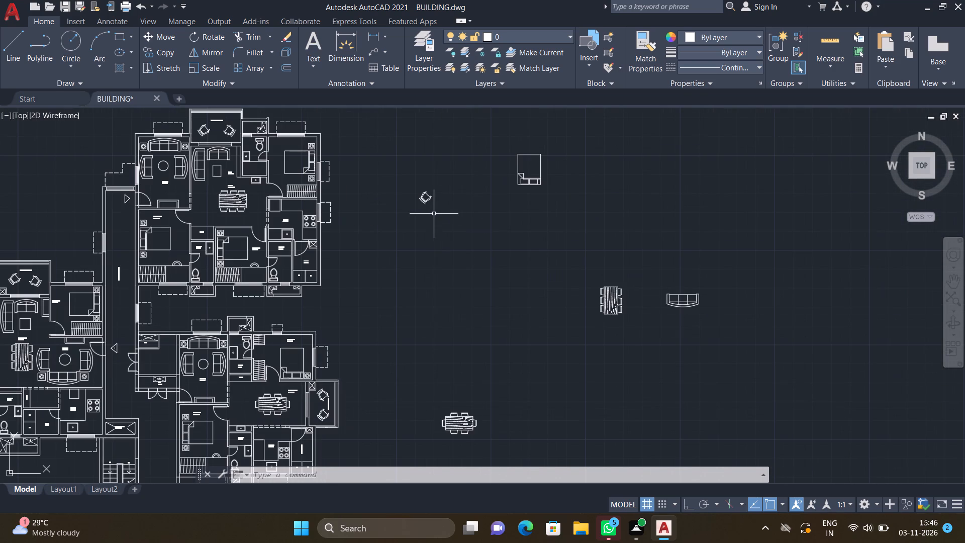
type("RO")
key("Return")
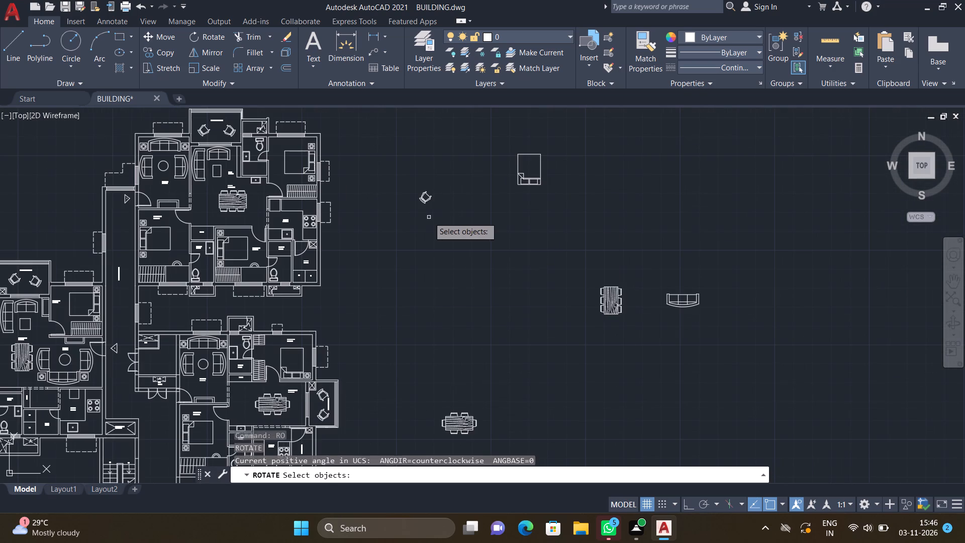
scroll(428, 204, "up", 2)
left_click(426, 194)
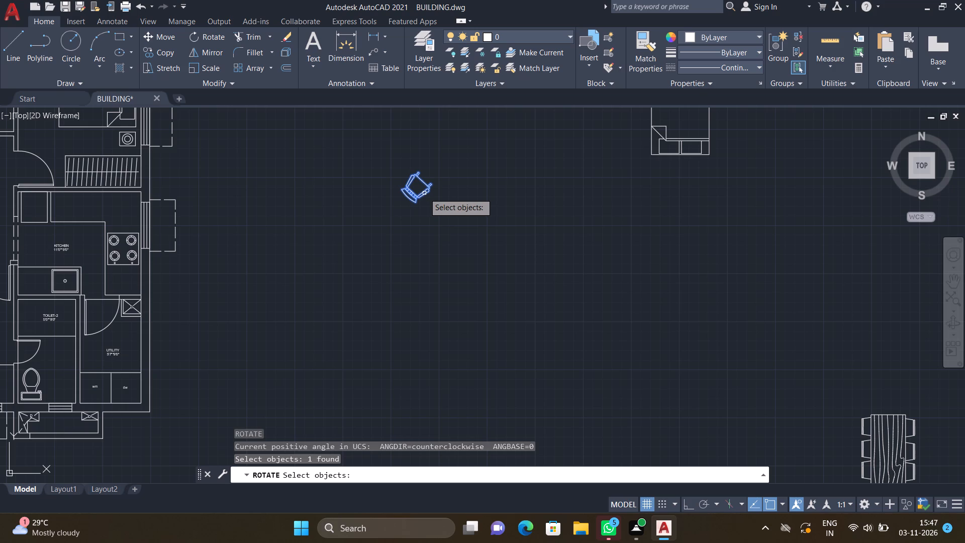
key("Return")
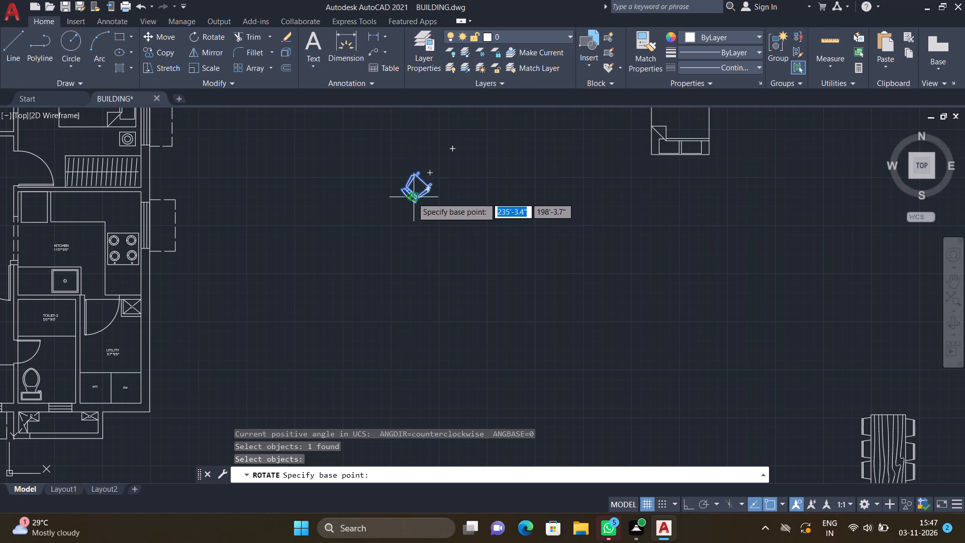
left_click(412, 198)
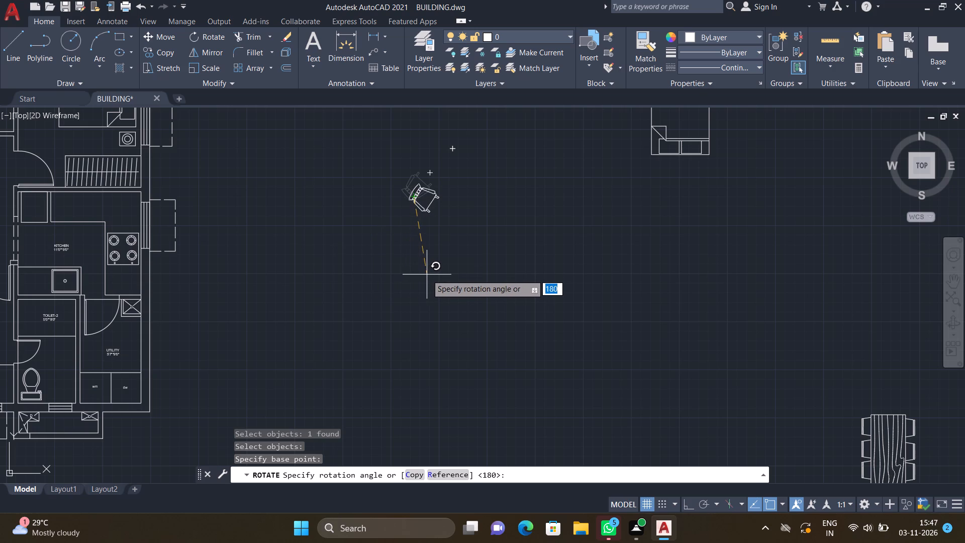
left_click(401, 298)
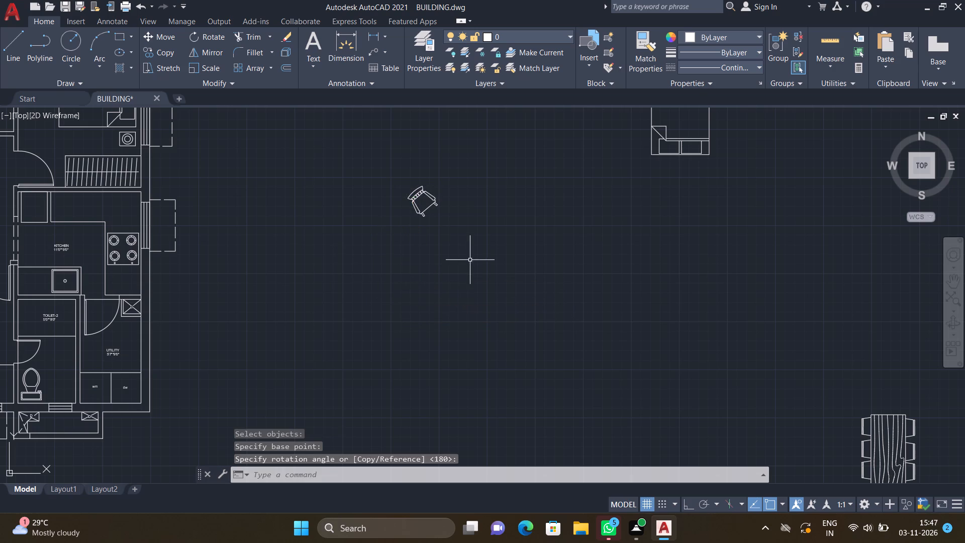
Copy the rotated loose chair beside the upper flats by its backrest midpoint into the left side of the lower plan's bottom balcony.
key("c")
key("o")
key("Return")
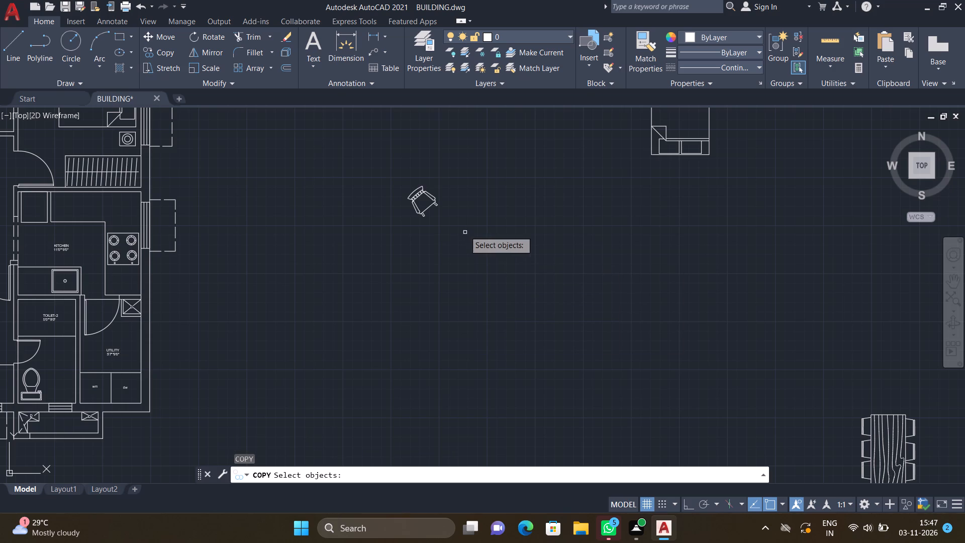
left_click(436, 198)
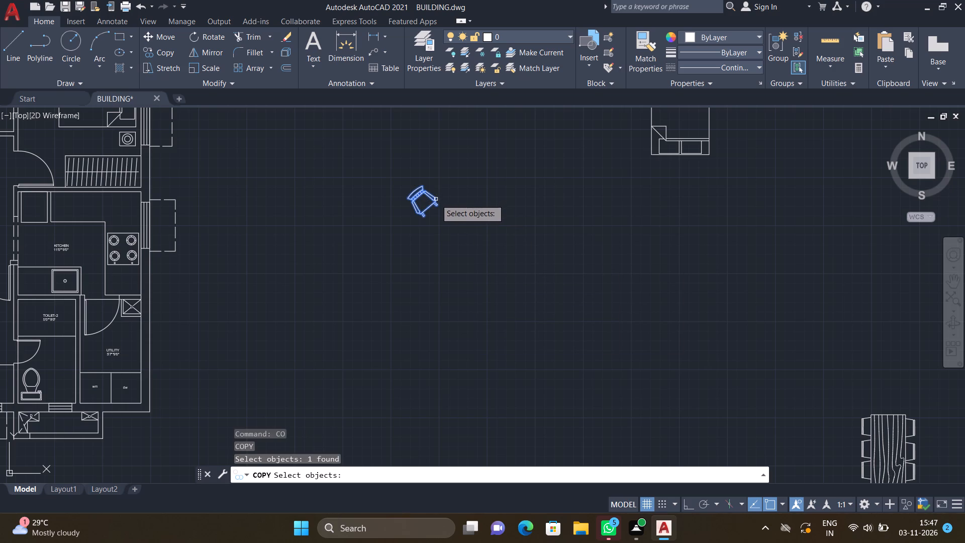
key("Return")
scroll(406, 191, "up", 2)
left_click(422, 190)
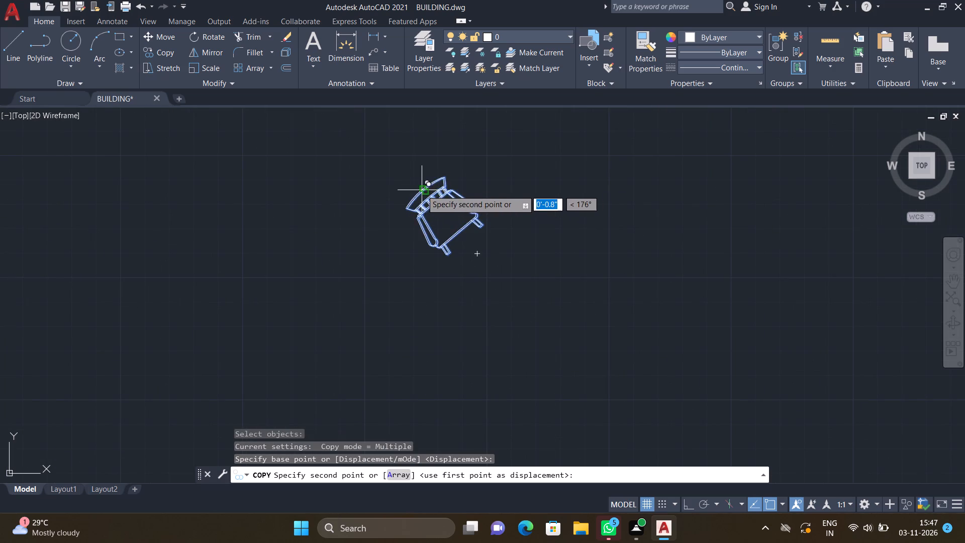
scroll(399, 263, "down", 6)
scroll(334, 329, "down", 4)
scroll(320, 391, "up", 3)
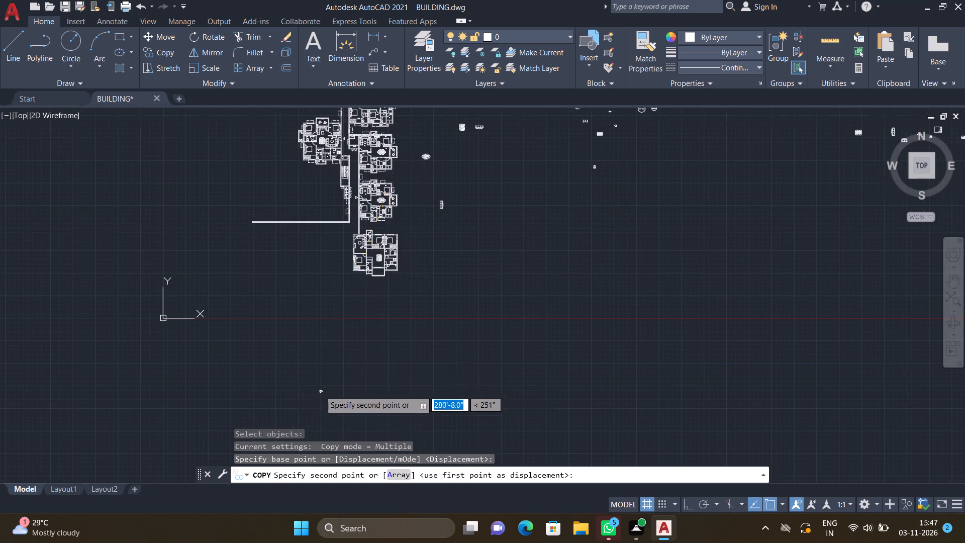
scroll(366, 293, "up", 3)
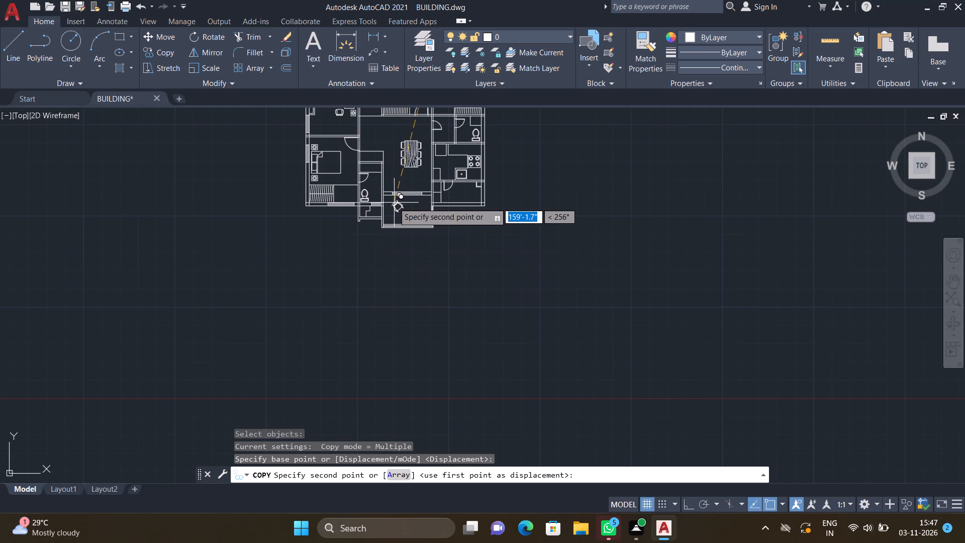
scroll(394, 203, "up", 3)
left_click(379, 211)
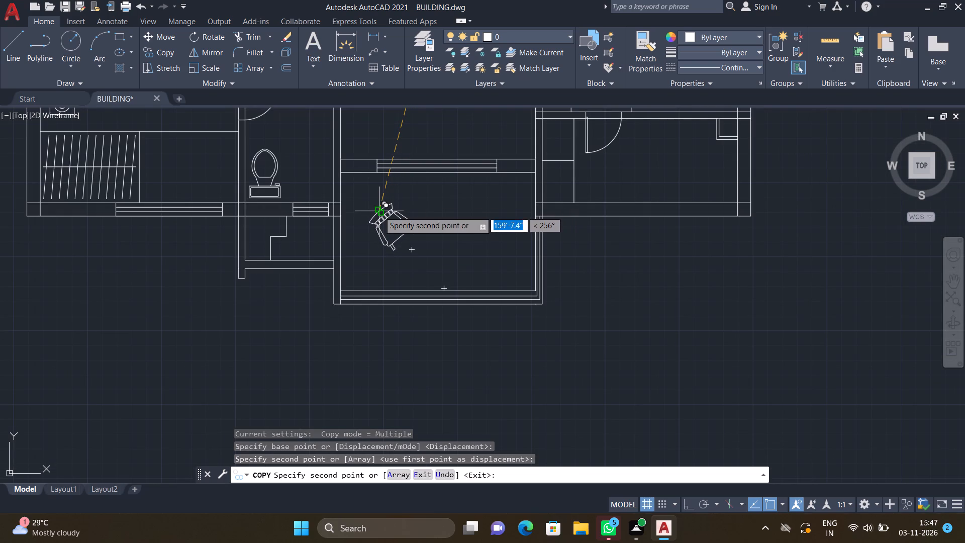
key("Return")
Rotate the loose chair beside the upper flats freehand about its backrest so that it faces down and left.
scroll(381, 189, "down", 5)
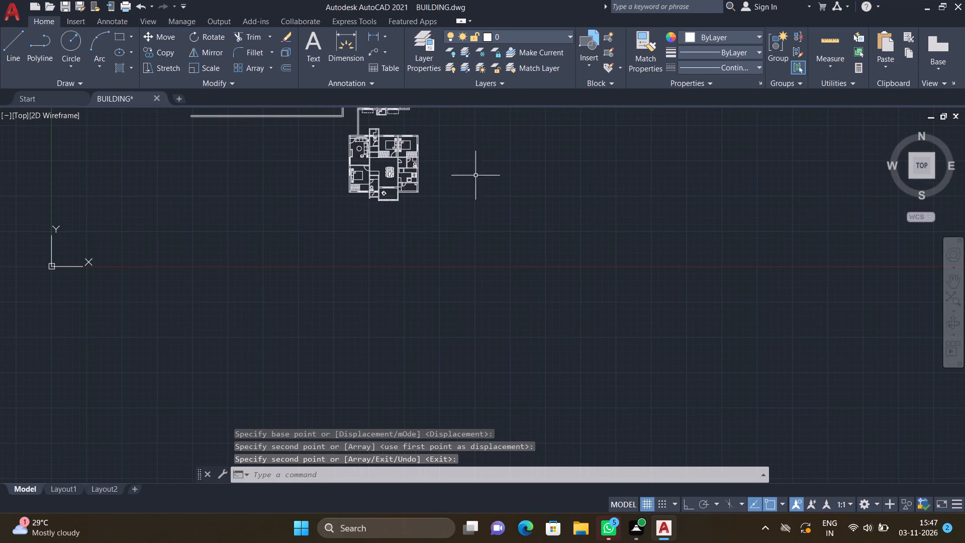
scroll(454, 268, "down", 4)
scroll(457, 175, "up", 3)
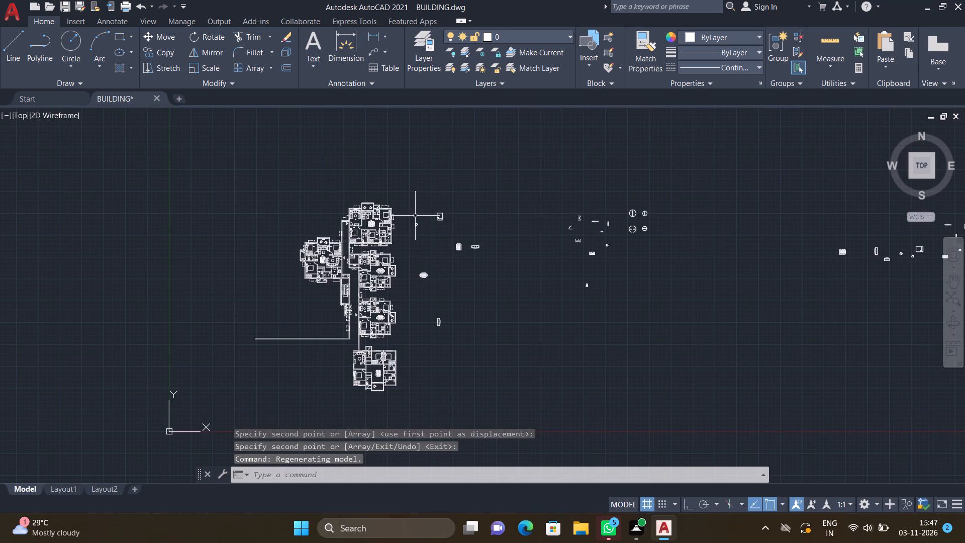
scroll(416, 216, "up", 3)
key("r")
key("o")
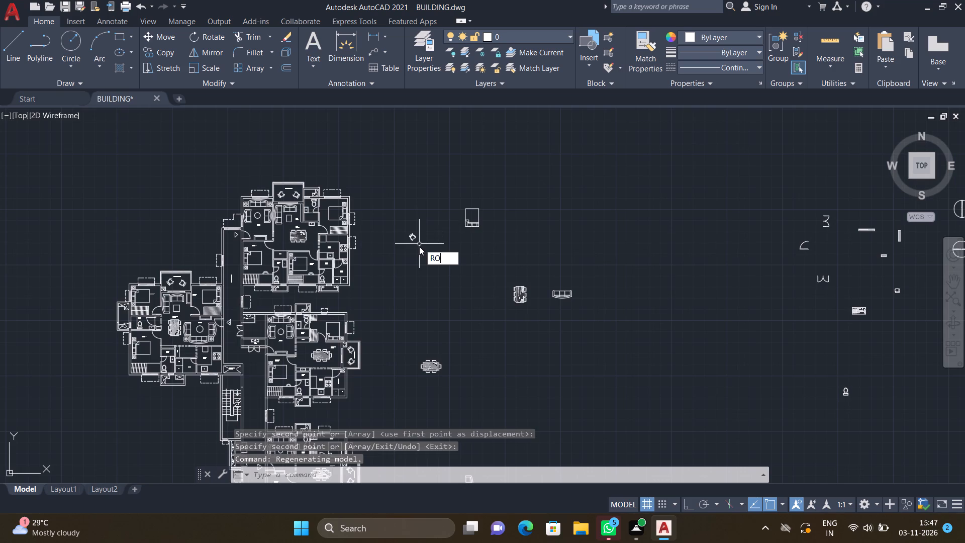
key("Return")
scroll(414, 244, "up", 3)
left_click(402, 224)
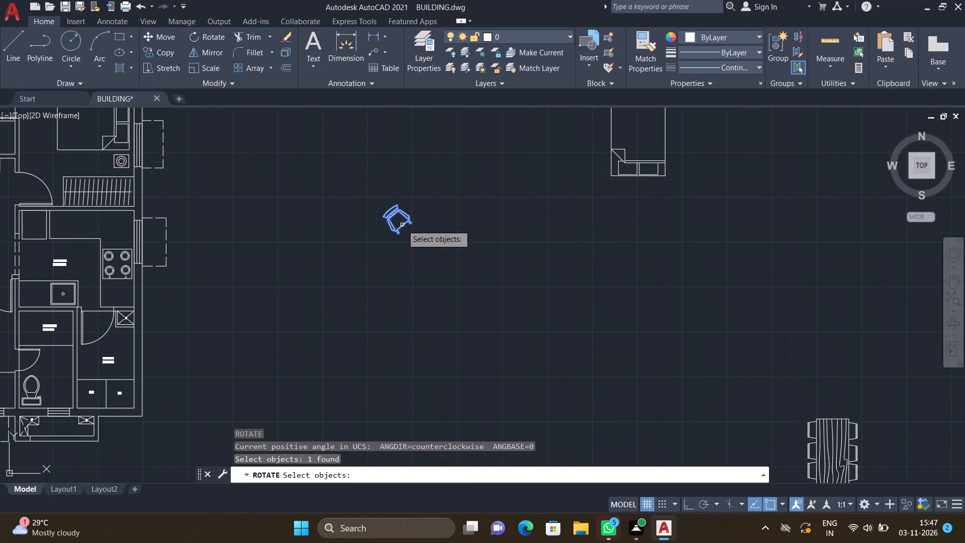
key("Return")
scroll(390, 211, "up", 2)
left_click(385, 206)
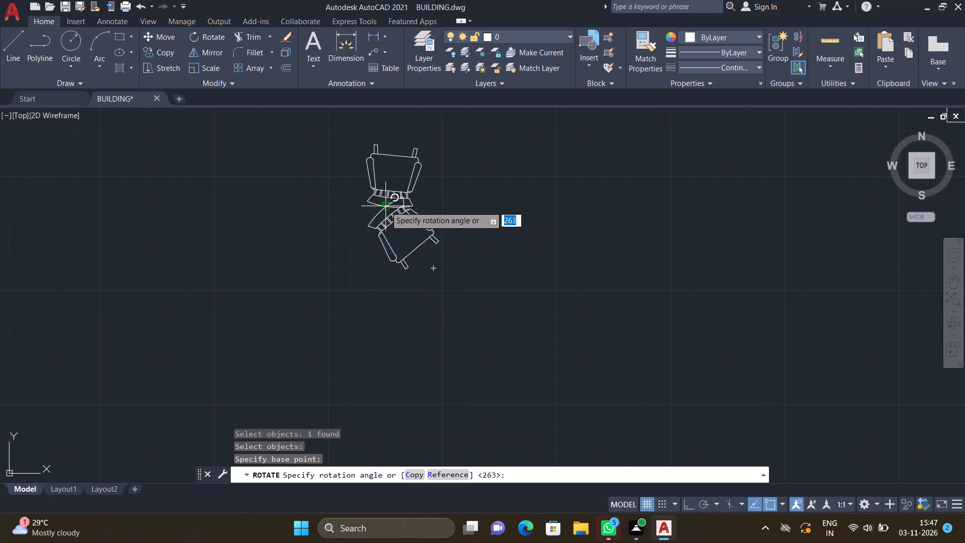
left_click(388, 268)
Copy the re-rotated loose chair by its backrest into the right side of the lower plan's bottom balcony, facing the first chair.
type("CO")
key("Return")
left_click_drag(395, 268, 378, 244)
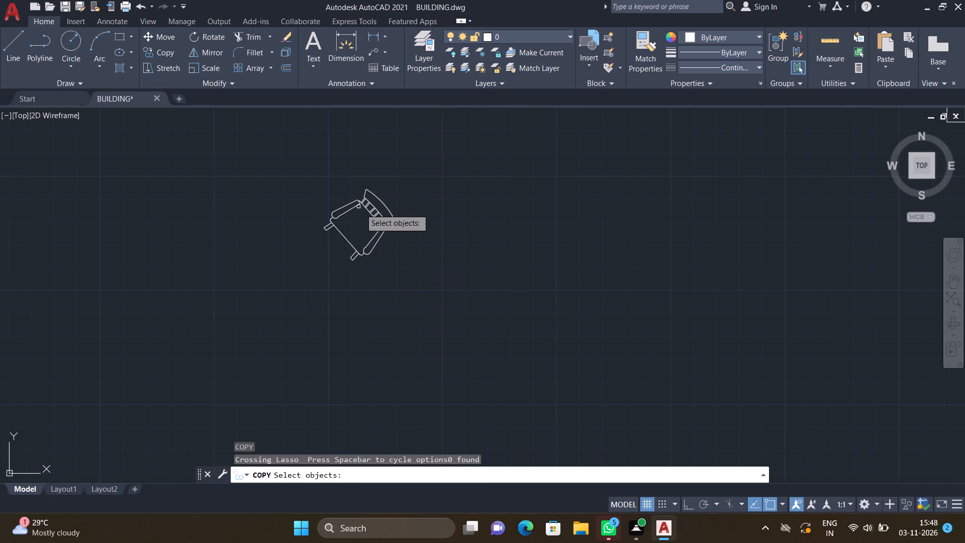
left_click(416, 254)
left_click(326, 175)
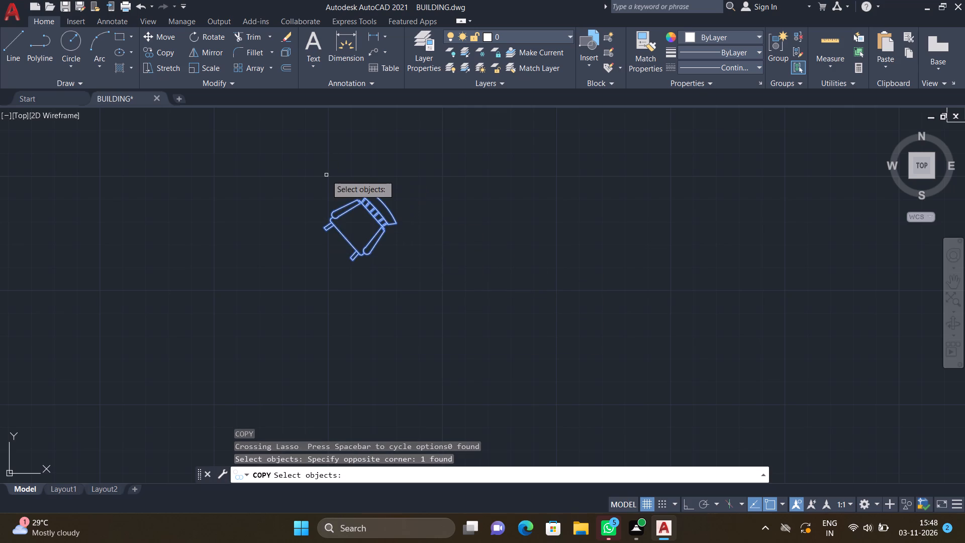
key("Return")
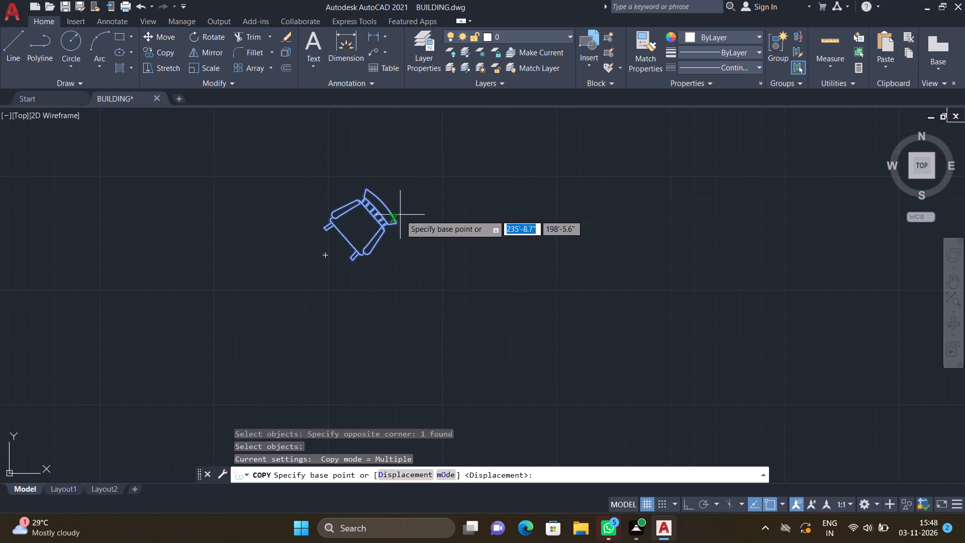
scroll(389, 209, "up", 2)
left_click_drag(377, 196, 380, 200)
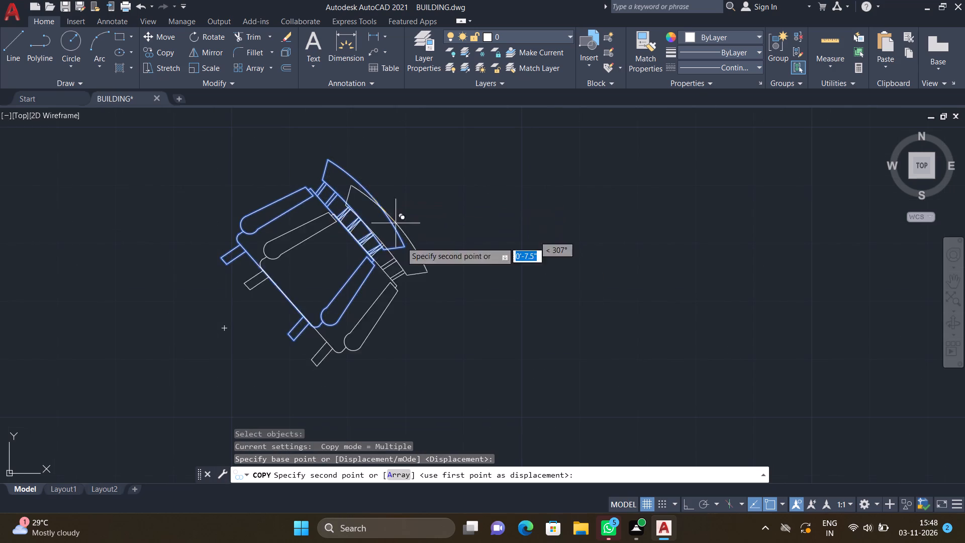
scroll(422, 293, "down", 10)
scroll(353, 428, "up", 2)
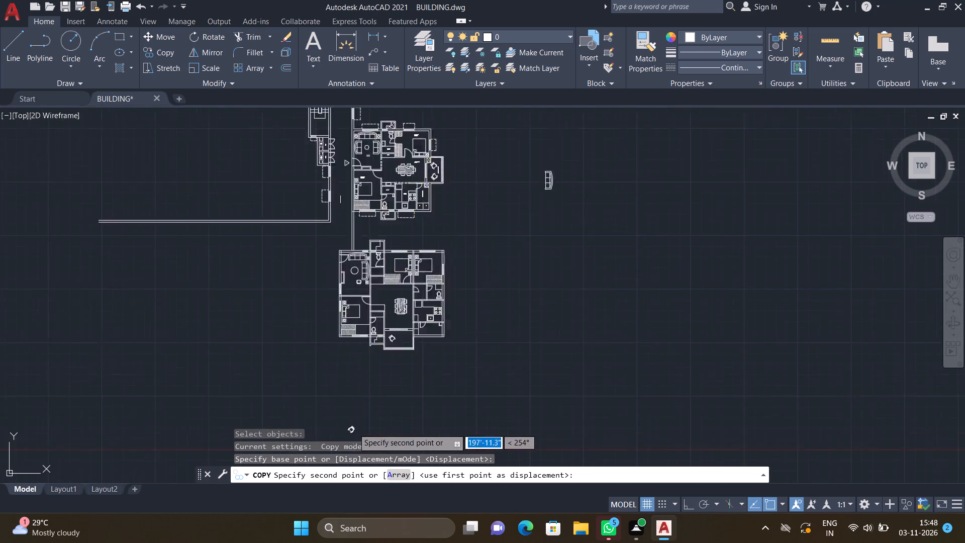
scroll(353, 428, "up", 2)
scroll(418, 276, "up", 3)
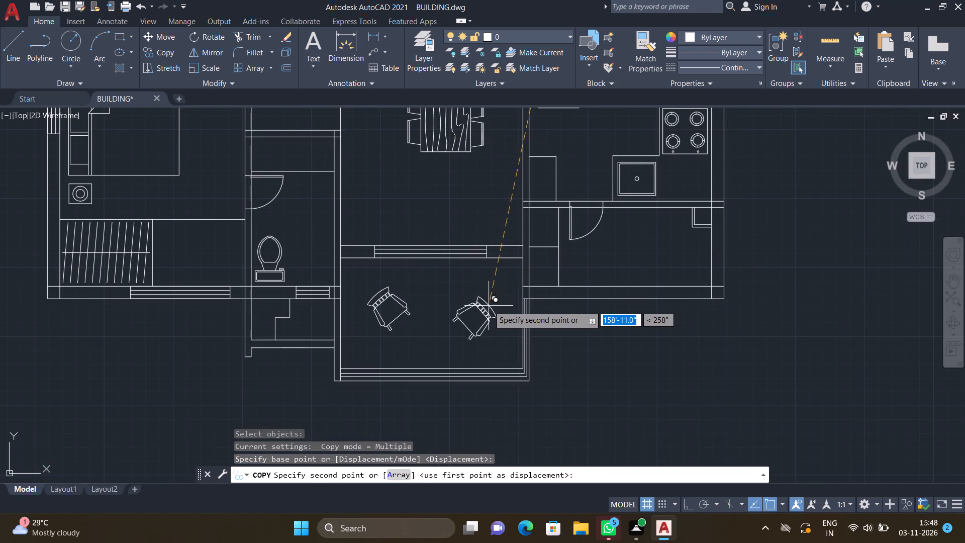
scroll(488, 305, "up", 2)
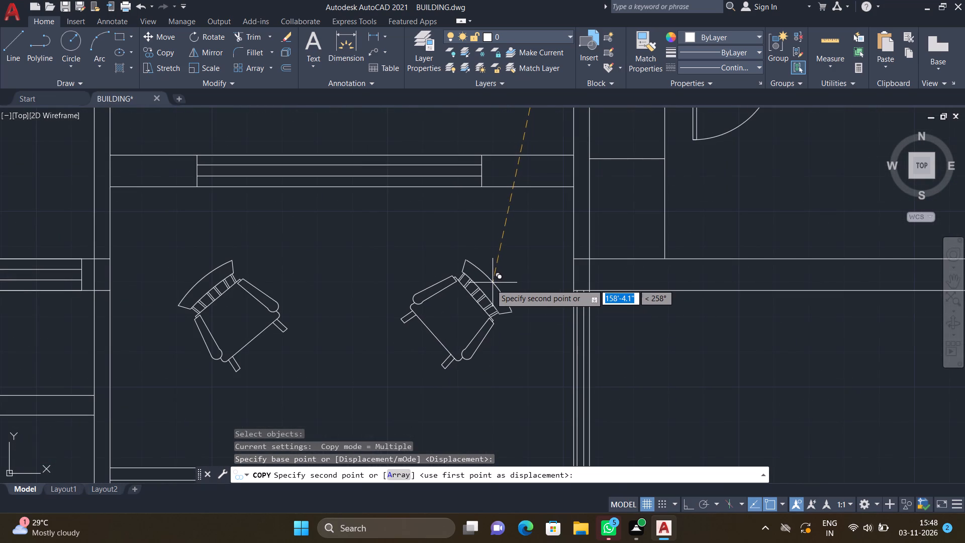
left_click(490, 284)
key("Return")
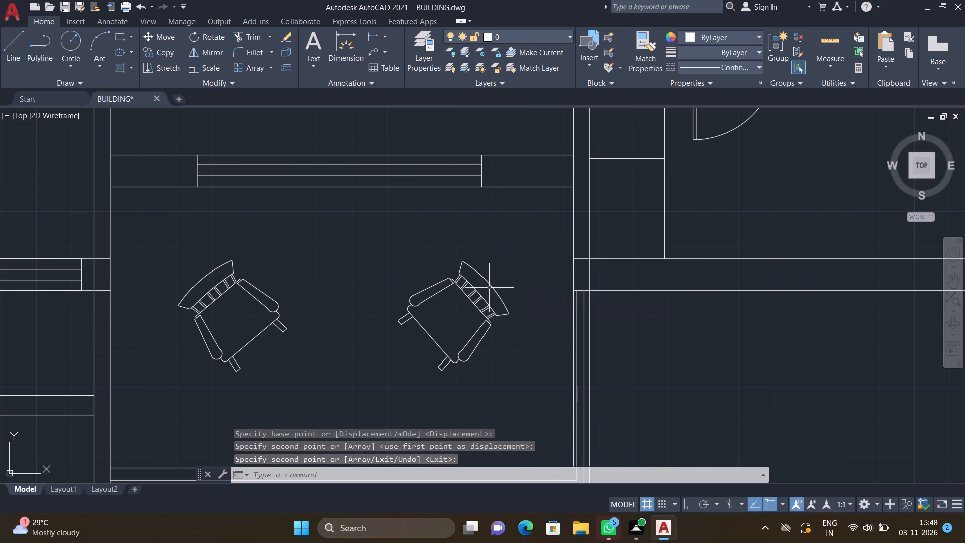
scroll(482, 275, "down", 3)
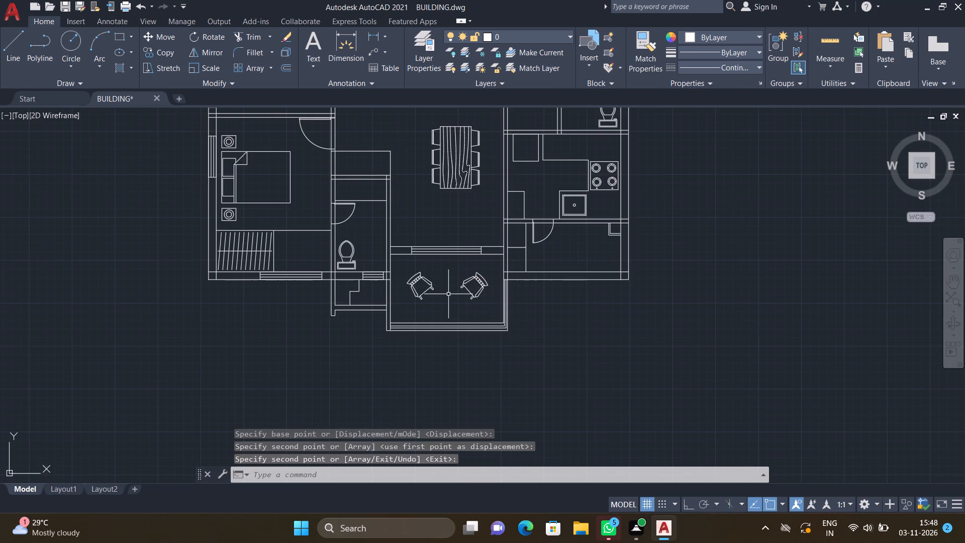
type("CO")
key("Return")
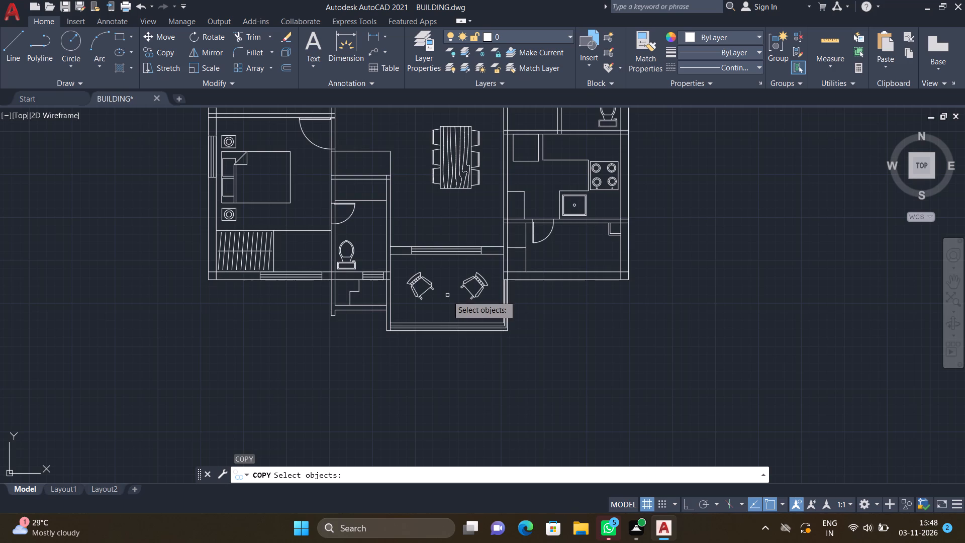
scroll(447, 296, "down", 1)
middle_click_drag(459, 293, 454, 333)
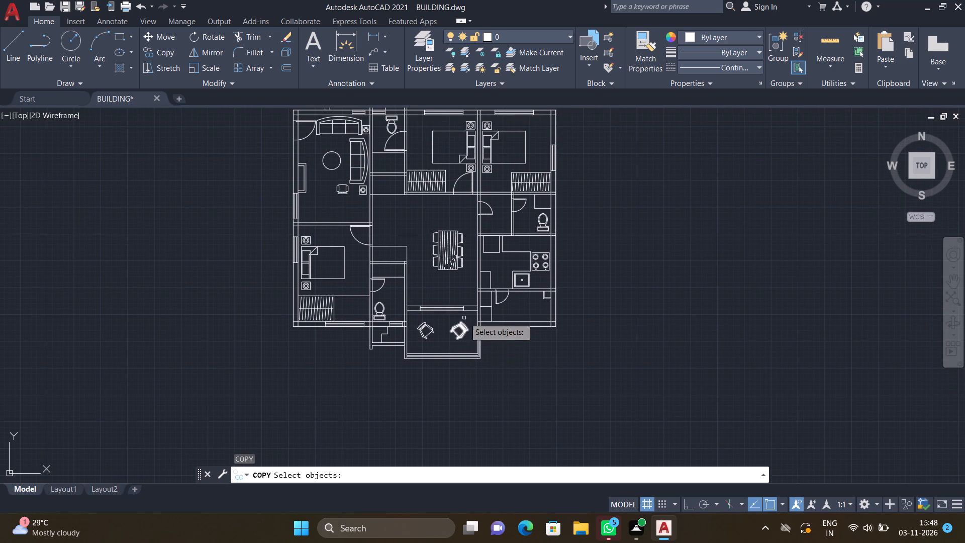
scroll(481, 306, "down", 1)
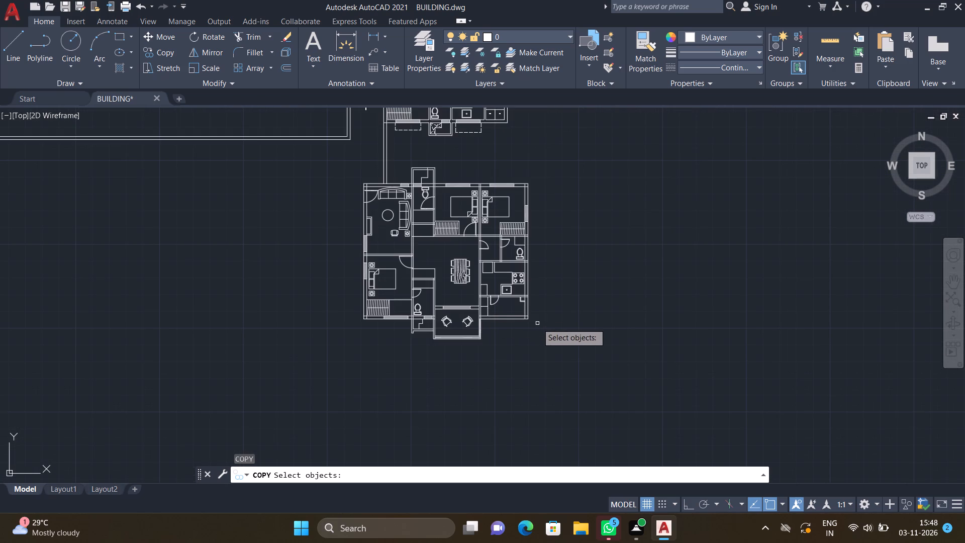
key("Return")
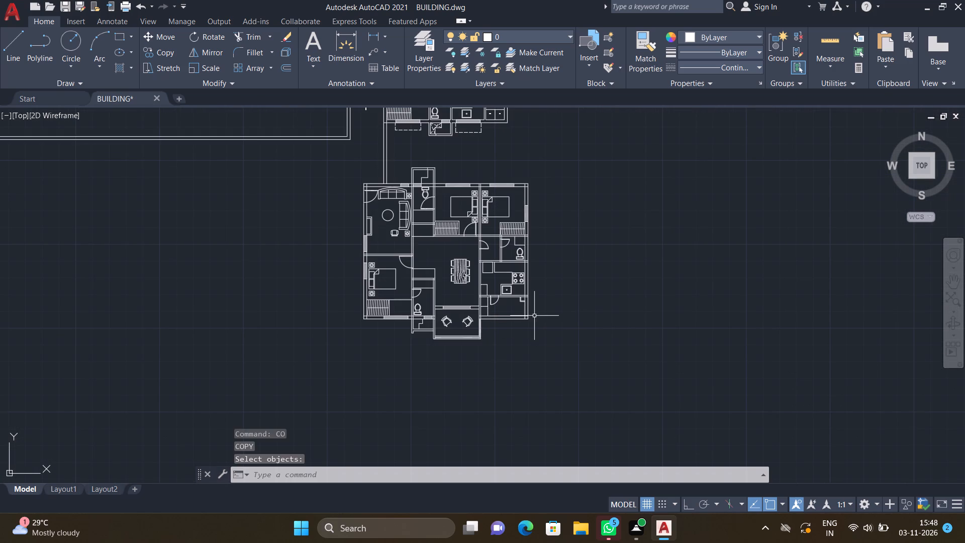
Draw a horizontal line about 1'-11" outward from the right outer wall, just above the upper wall of the right-hand bathroom.
scroll(491, 313, "down", 1)
scroll(529, 258, "up", 3)
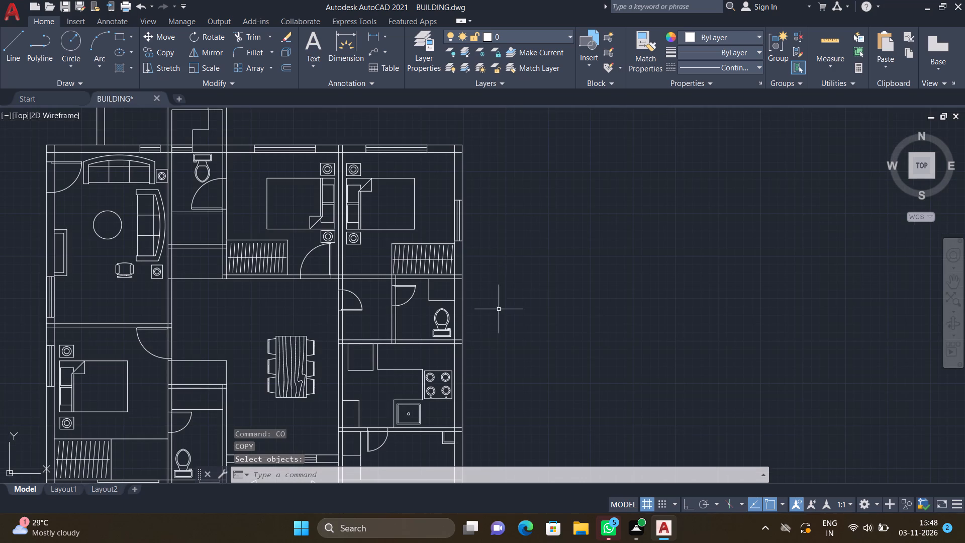
key("l")
key("Return")
scroll(491, 320, "up", 1)
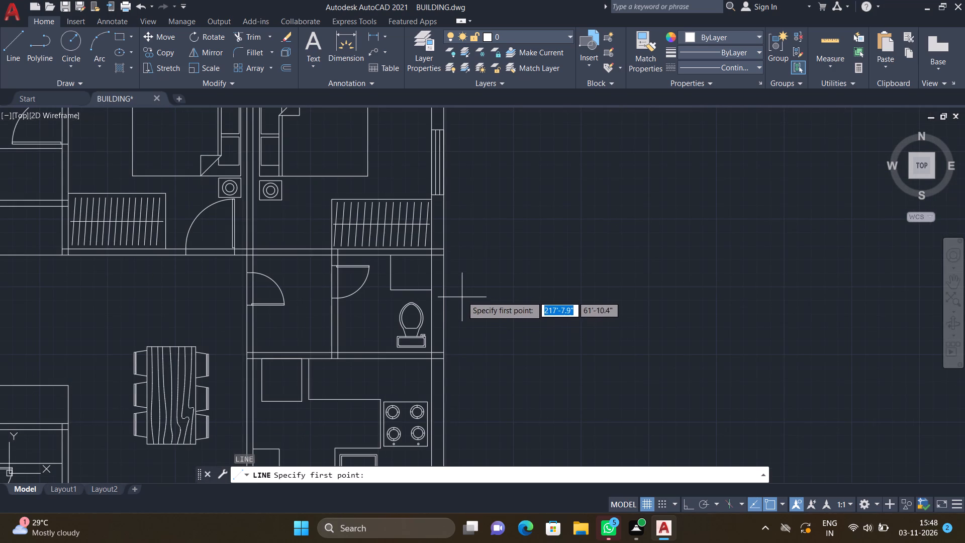
scroll(447, 252, "up", 1)
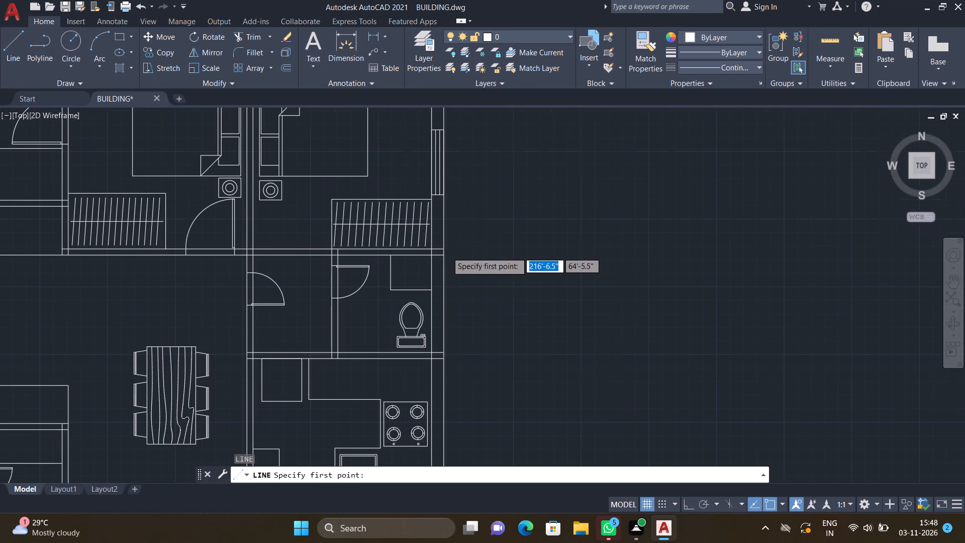
scroll(440, 241, "up", 2)
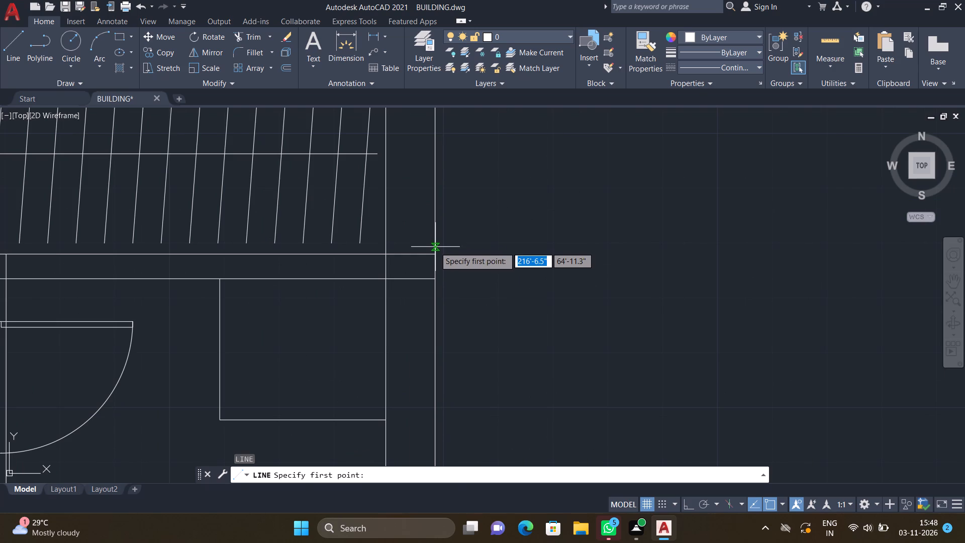
left_click(434, 247)
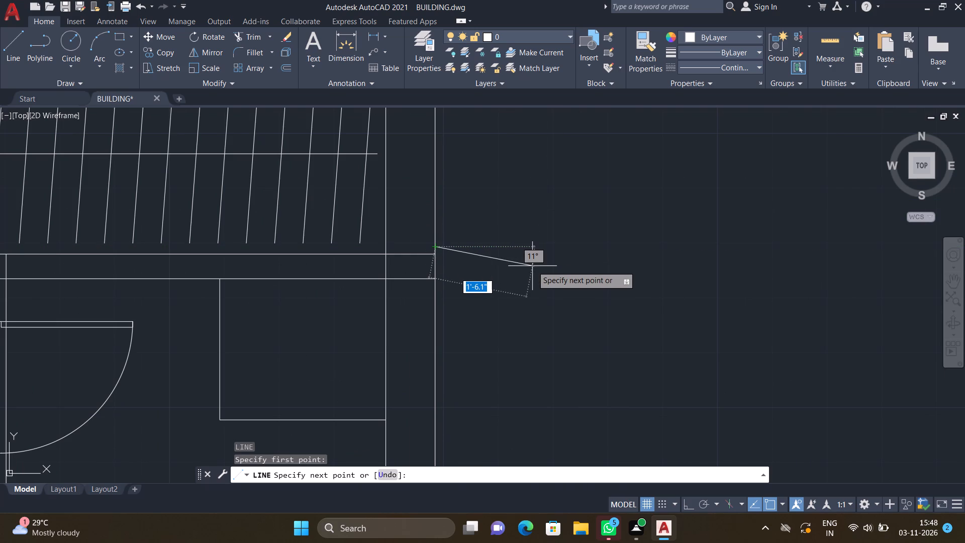
key("F8")
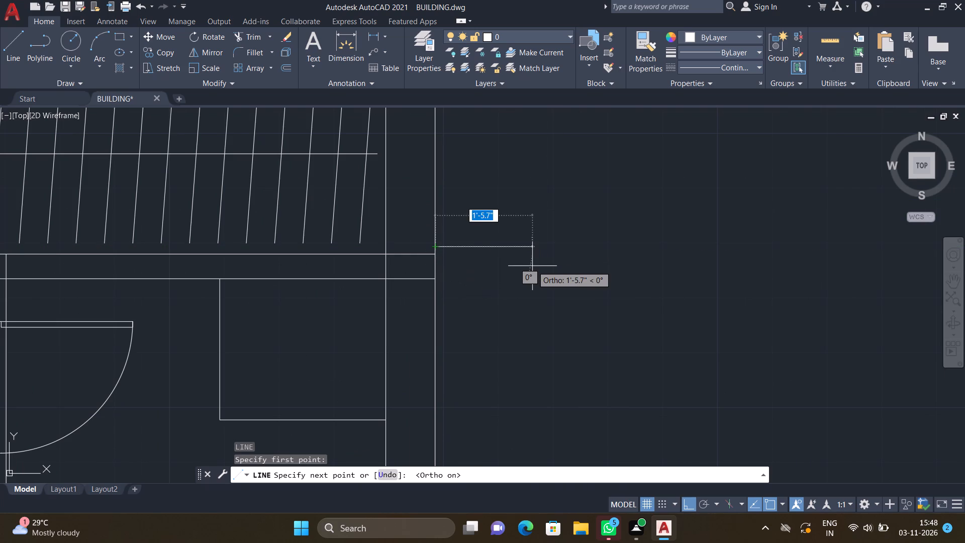
left_click(563, 253)
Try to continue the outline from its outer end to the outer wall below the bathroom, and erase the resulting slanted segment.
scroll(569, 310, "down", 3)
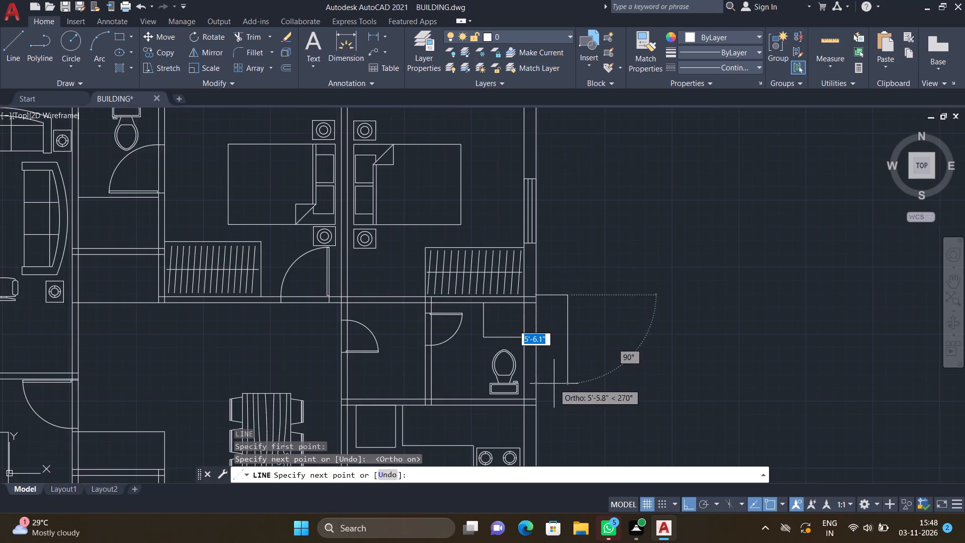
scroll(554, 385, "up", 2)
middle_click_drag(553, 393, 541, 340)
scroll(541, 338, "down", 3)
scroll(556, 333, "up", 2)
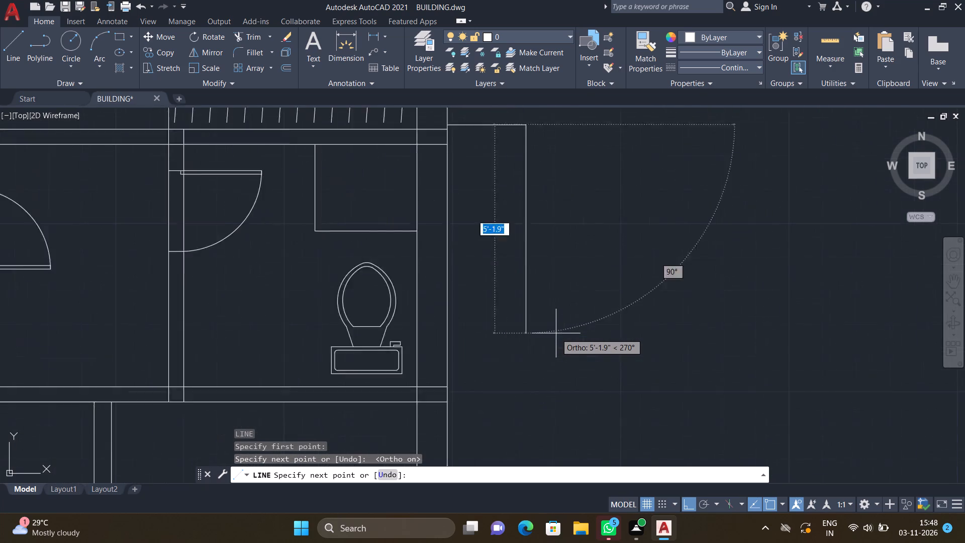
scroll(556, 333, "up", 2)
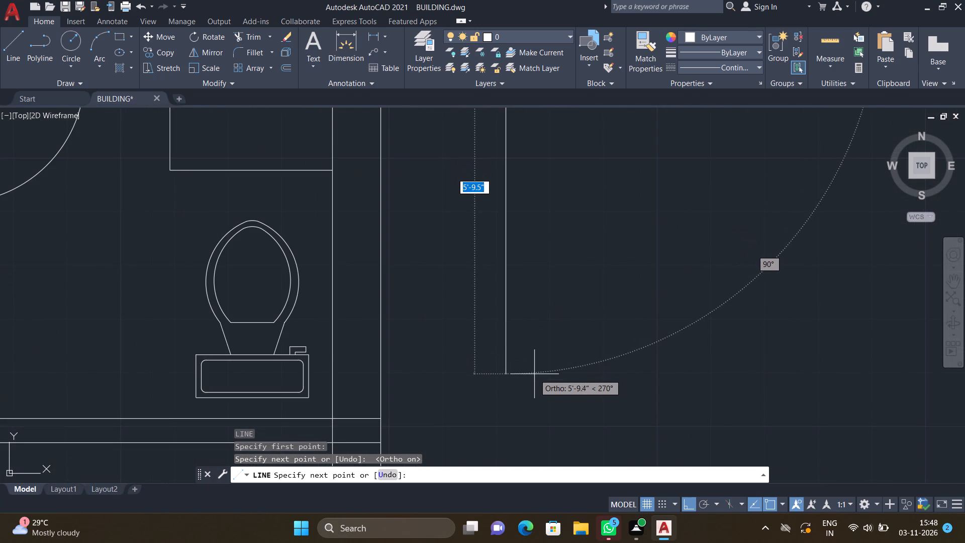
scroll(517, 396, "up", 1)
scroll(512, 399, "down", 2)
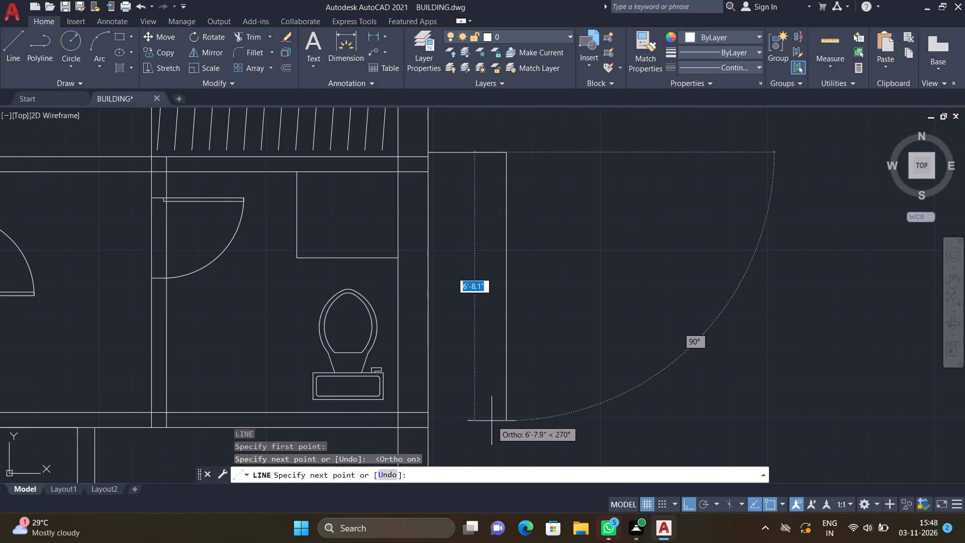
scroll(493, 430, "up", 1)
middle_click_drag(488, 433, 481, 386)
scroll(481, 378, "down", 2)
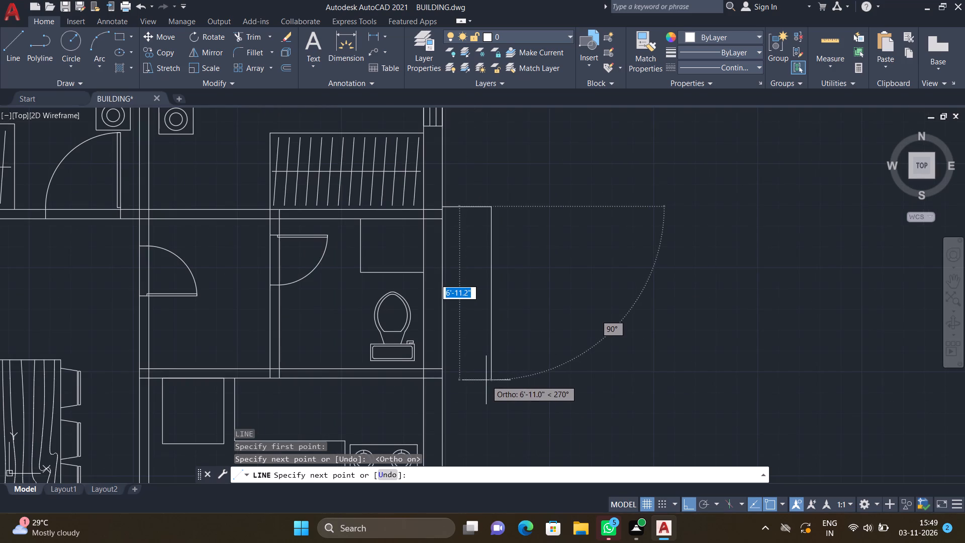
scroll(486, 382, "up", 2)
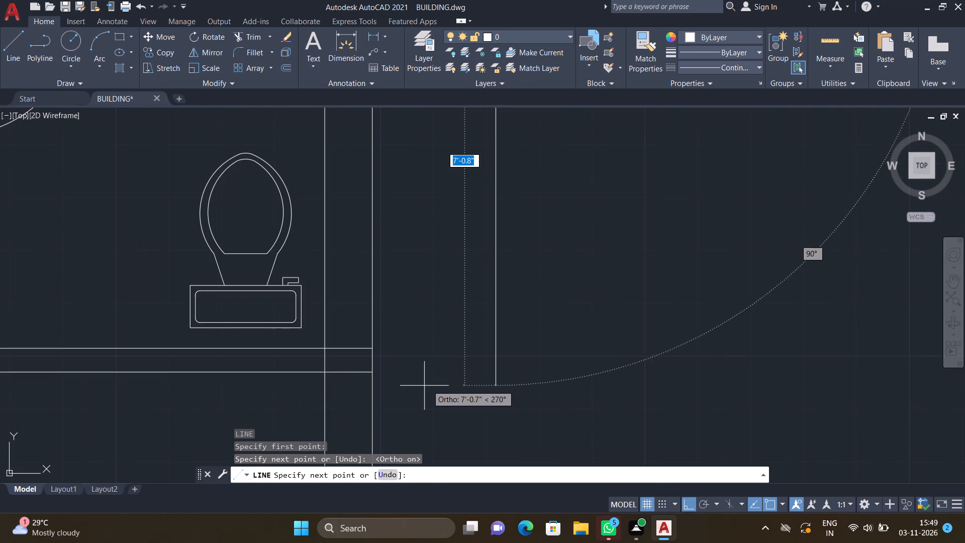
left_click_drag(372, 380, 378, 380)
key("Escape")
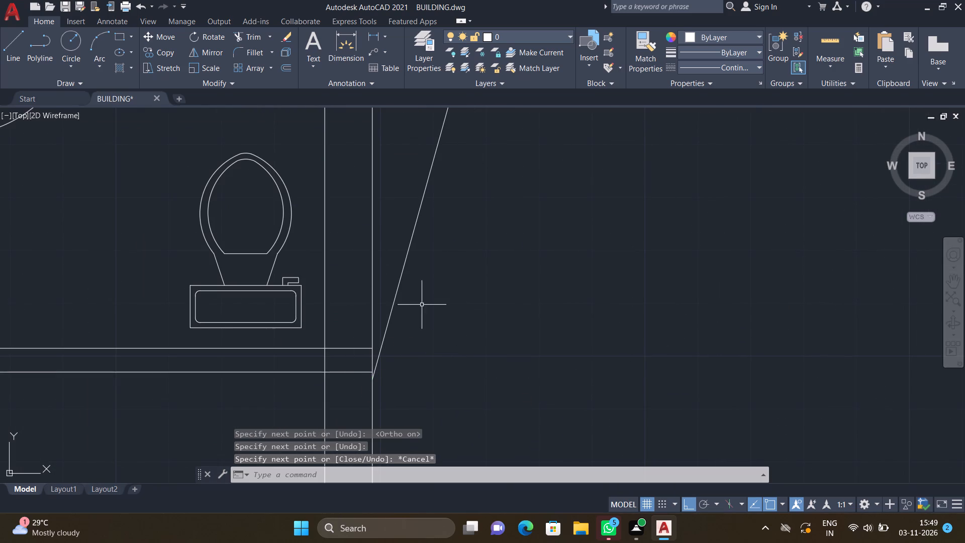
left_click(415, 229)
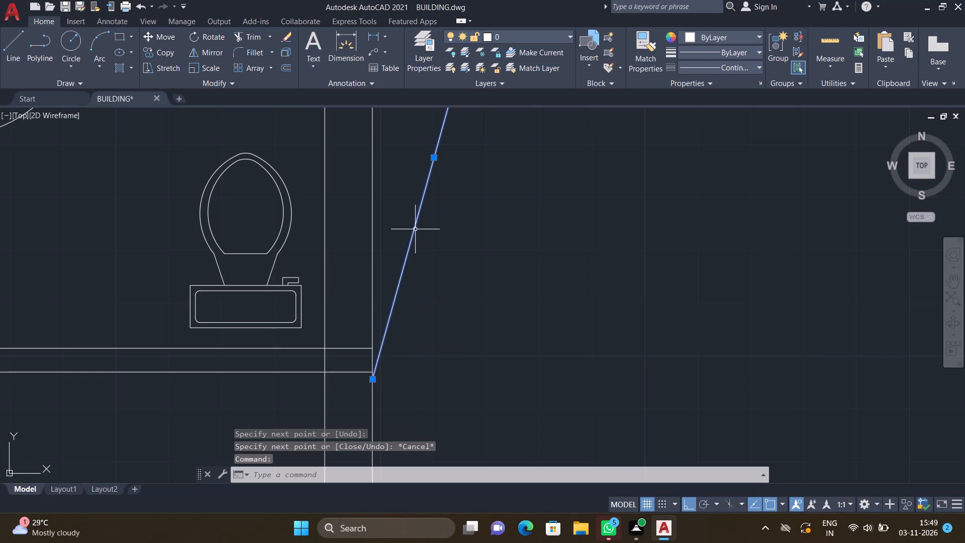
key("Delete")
Extend the outline's top line about 1" outward, run it down about 6'-10", and return 2'-0.5" to the wall at the bathroom's lower wall face.
scroll(429, 230, "down", 4)
scroll(448, 193, "up", 3)
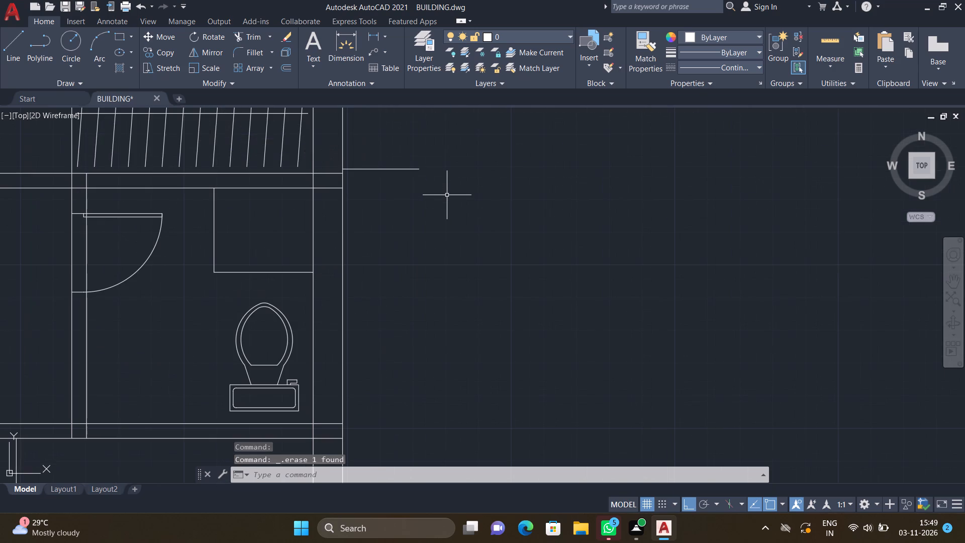
key("l")
key("Return")
scroll(434, 174, "up", 2)
scroll(389, 164, "up", 3)
left_click(381, 153)
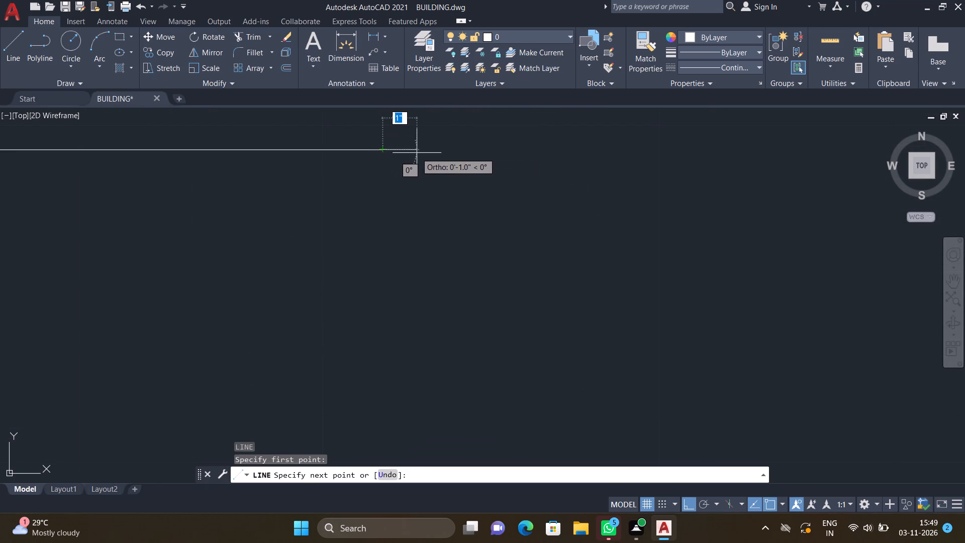
left_click(420, 154)
scroll(417, 202, "down", 4)
scroll(410, 379, "down", 4)
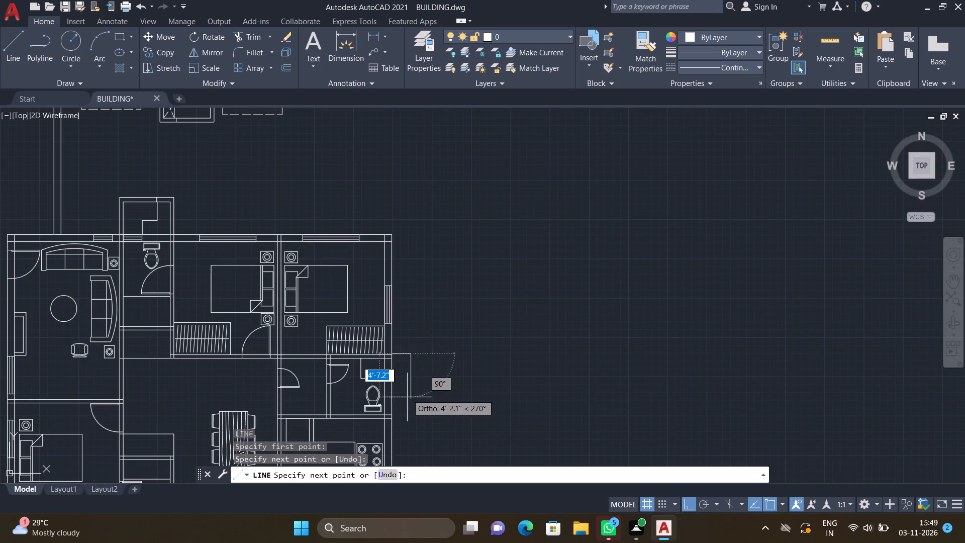
scroll(405, 335, "down", 3)
scroll(426, 387, "up", 4)
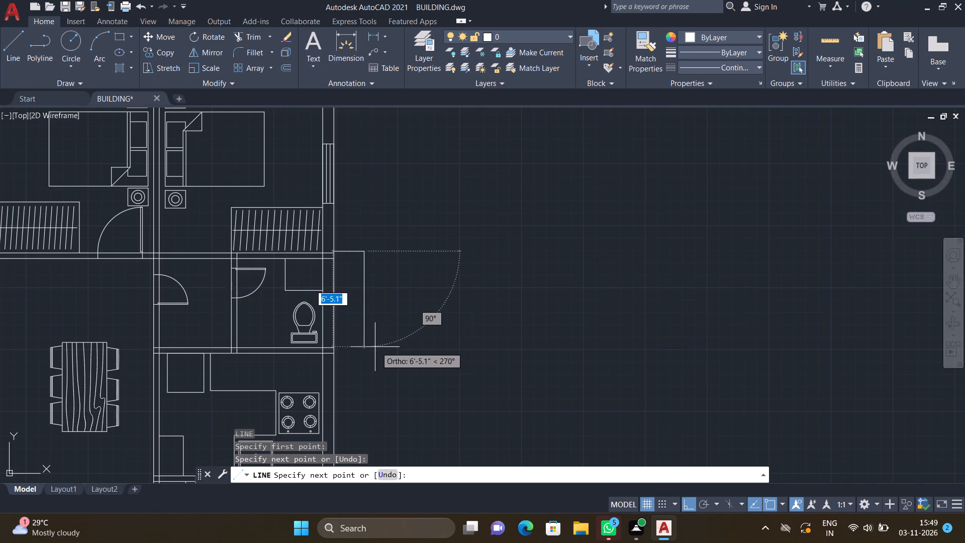
scroll(371, 352, "up", 2)
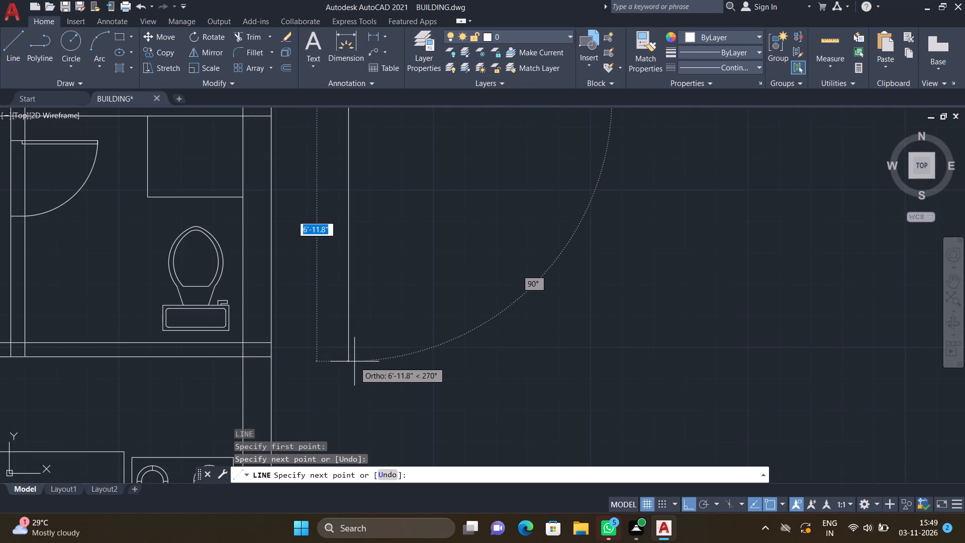
scroll(330, 361, "up", 2)
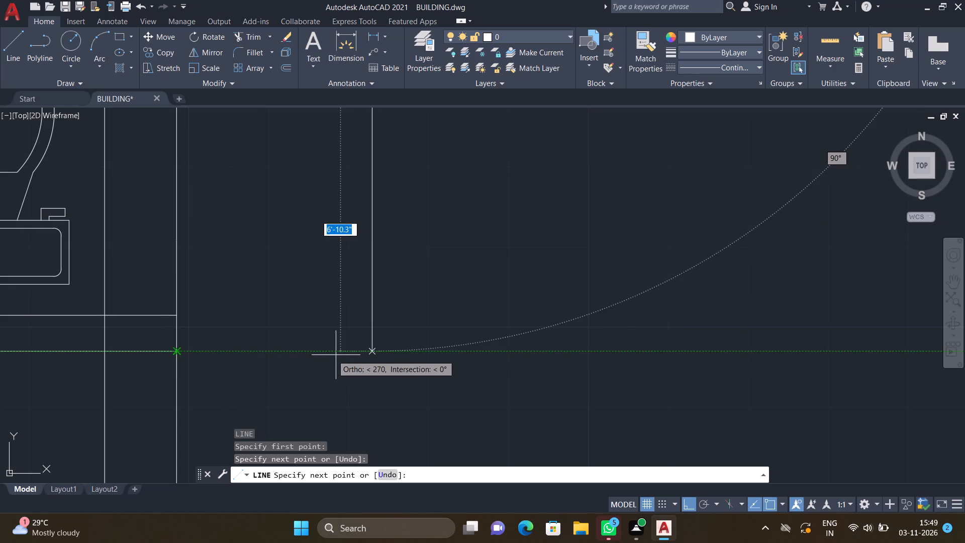
left_click(371, 351)
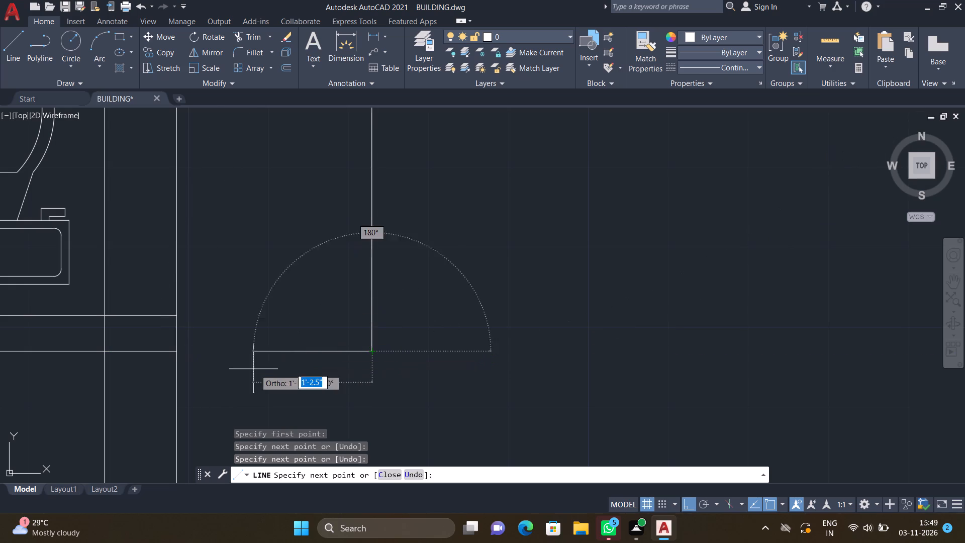
scroll(181, 361, "up", 2)
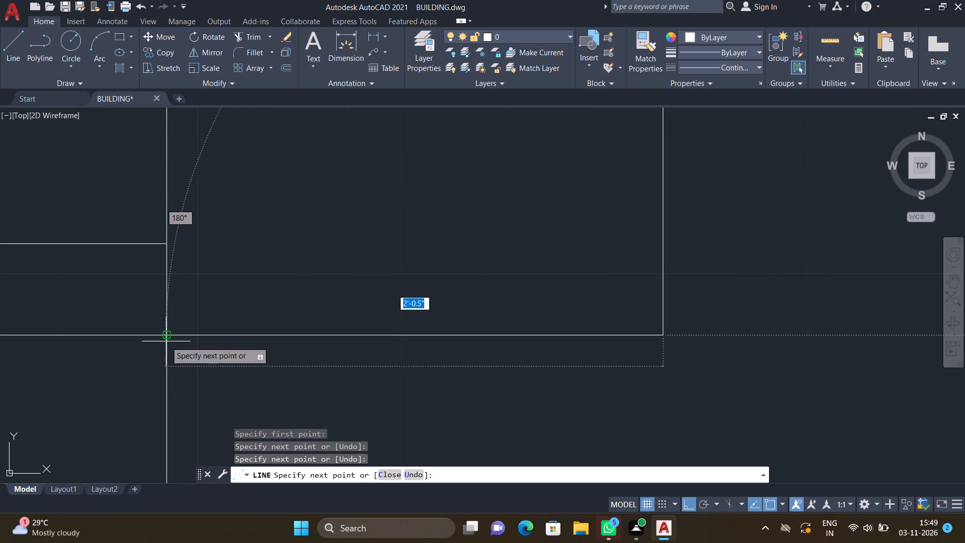
left_click(164, 337)
key("Return")
Draw a horizontal line across the outline's lower end, continuing the upper face of the bathroom's lower wall to the outline's outer edge.
key("l")
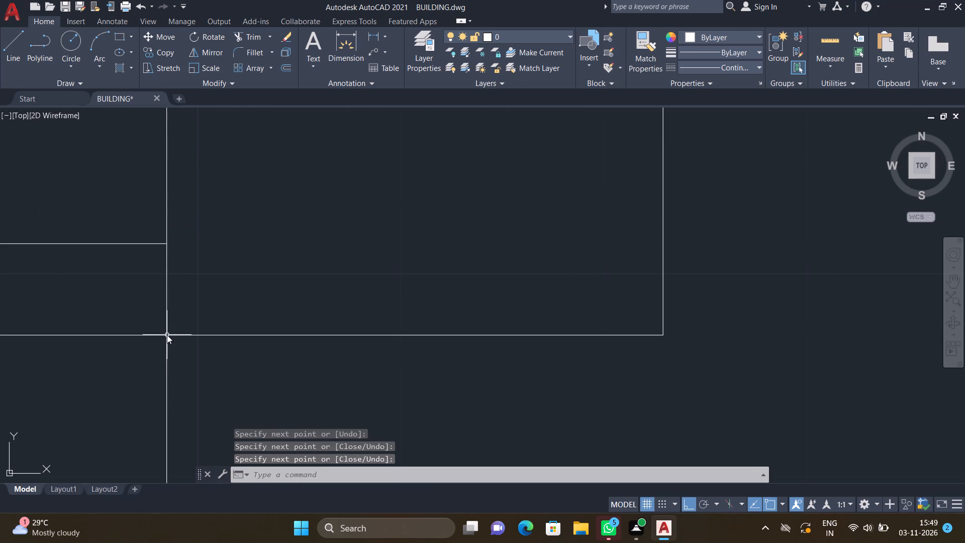
key("Return")
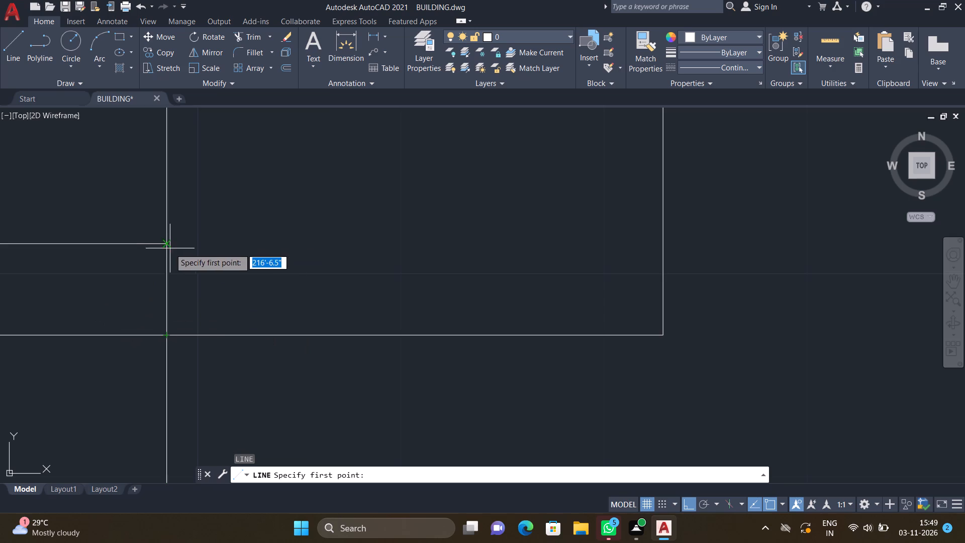
left_click(172, 242)
scroll(417, 262, "down", 3)
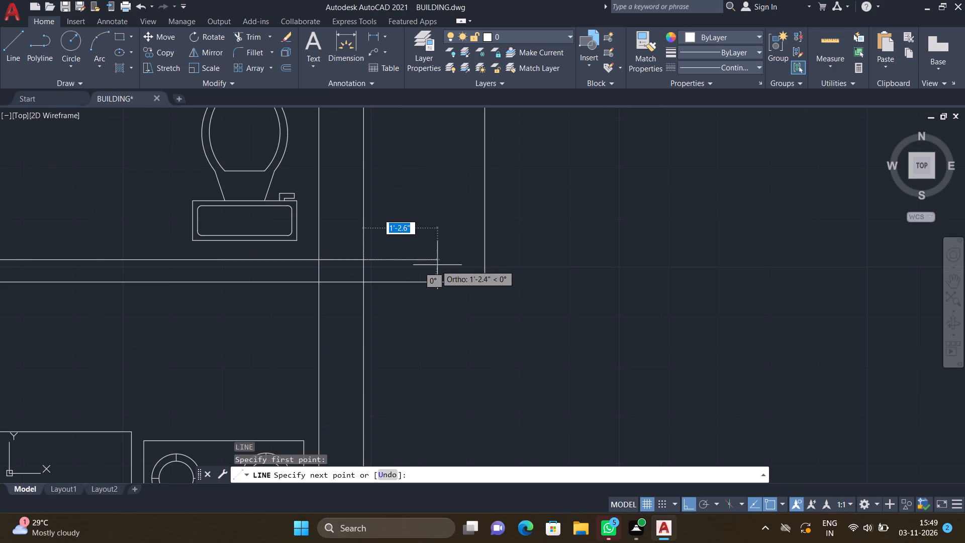
middle_click(439, 300)
scroll(444, 296, "down", 2)
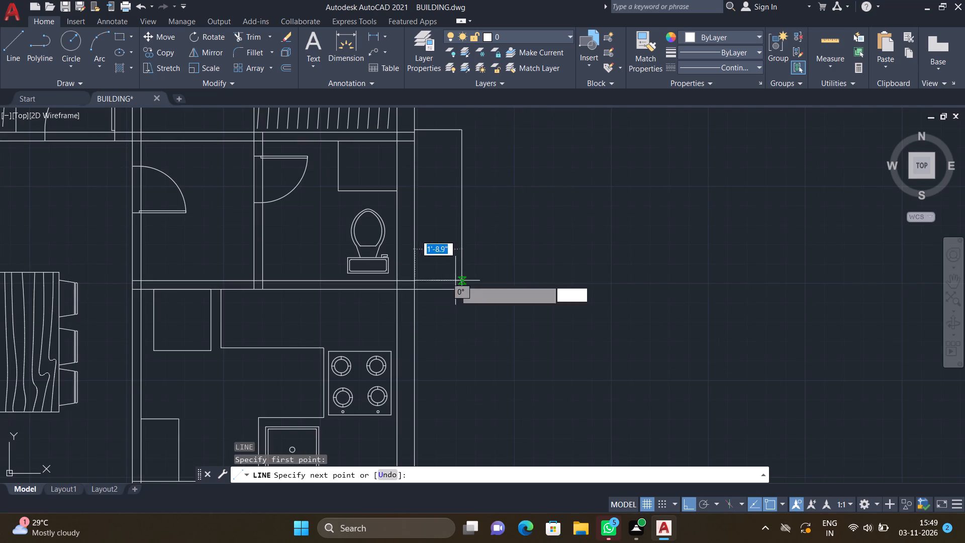
scroll(456, 280, "up", 2)
left_click(464, 279)
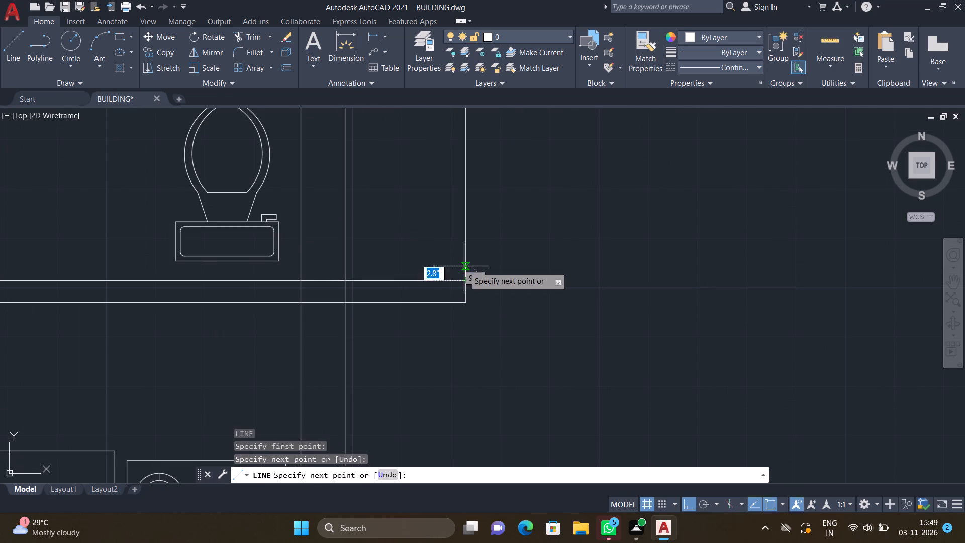
key("Return")
Draw a horizontal line across the outline's upper end, continuing the lower face of the bathroom's upper wall to the outline's outer edge.
scroll(456, 273, "down", 2)
middle_click_drag(417, 182, 410, 266)
scroll(425, 234, "up", 3)
key("l")
key("Return")
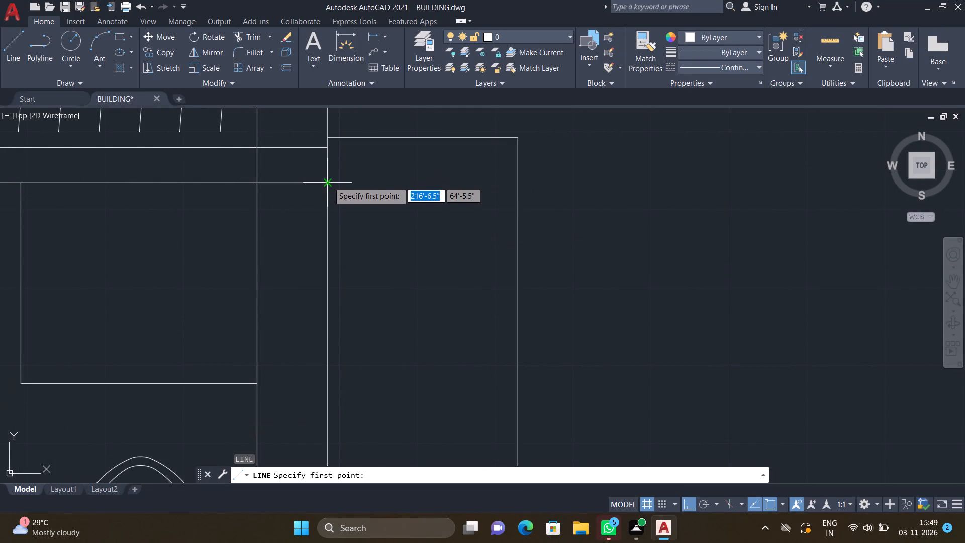
left_click_drag(328, 182, 340, 186)
scroll(458, 186, "down", 2)
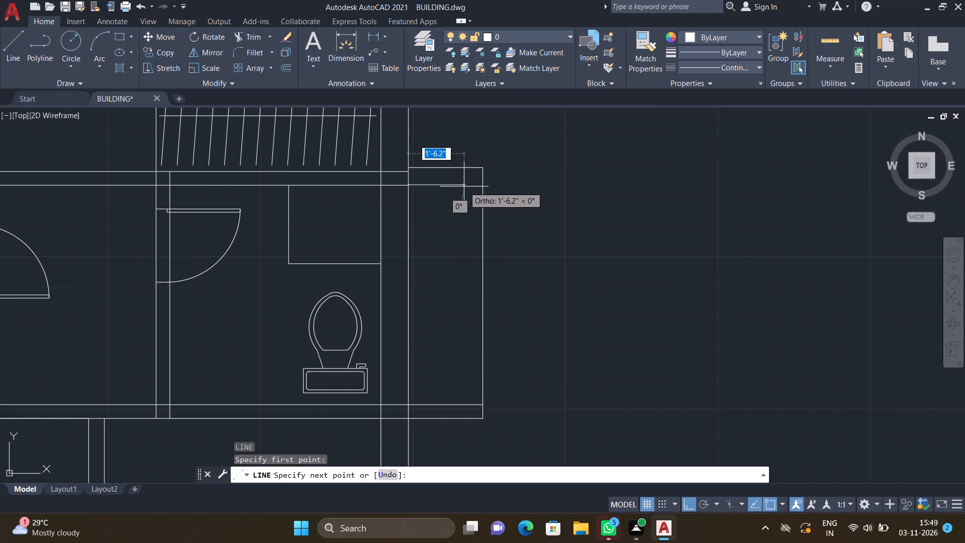
scroll(481, 187, "up", 2)
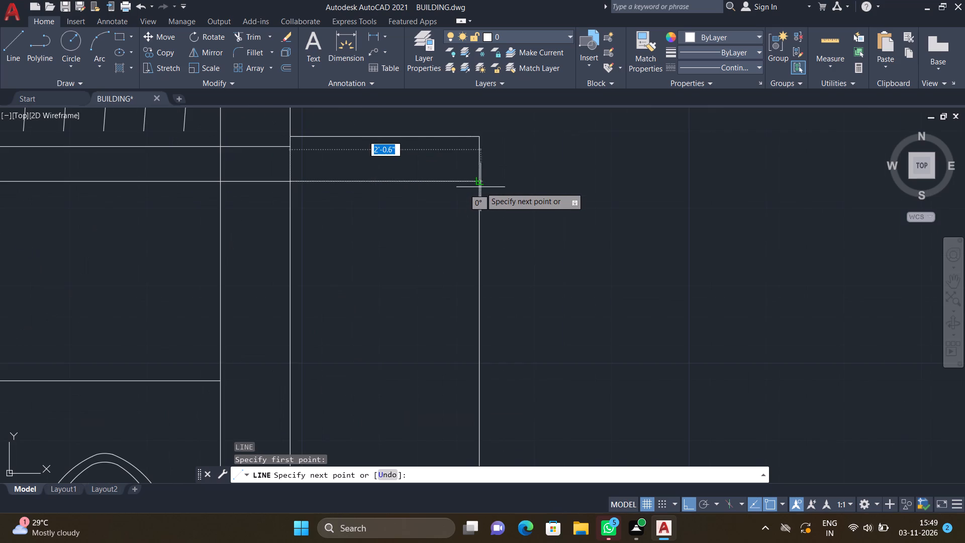
double_click(480, 184)
key("Return")
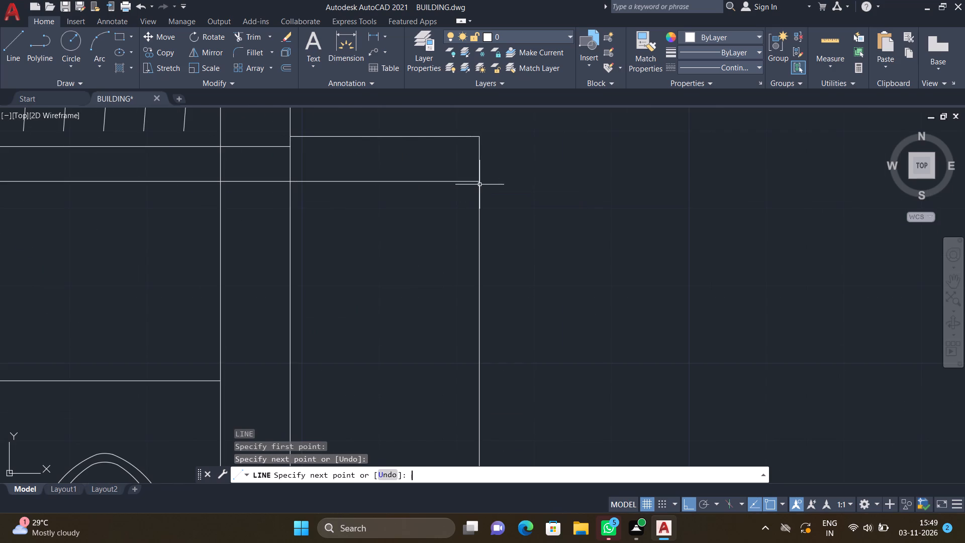
Add an outer strip to the outline: from its upper outer corner about 8" outward, 6'-10.3" down, and back to the lower outer corner.
scroll(480, 184, "down", 2)
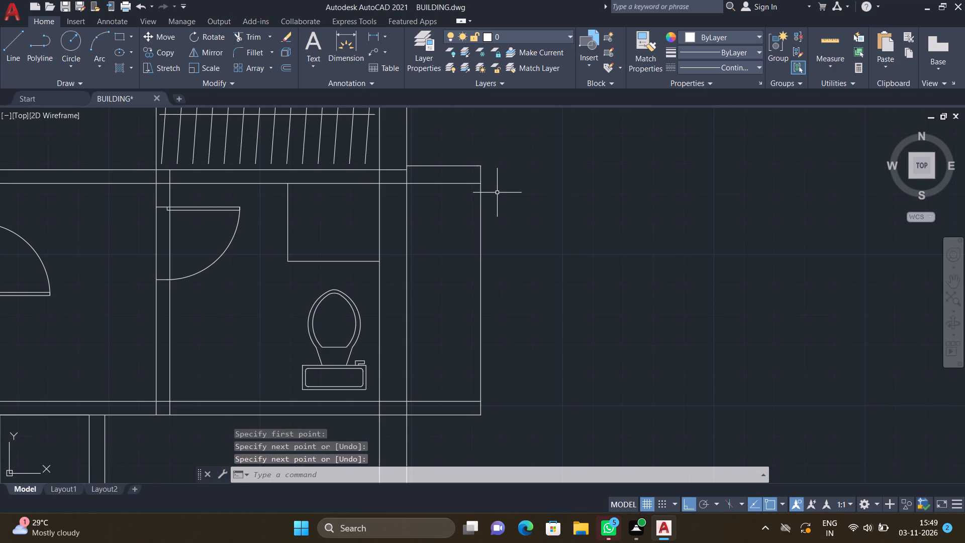
key("l")
key("Return")
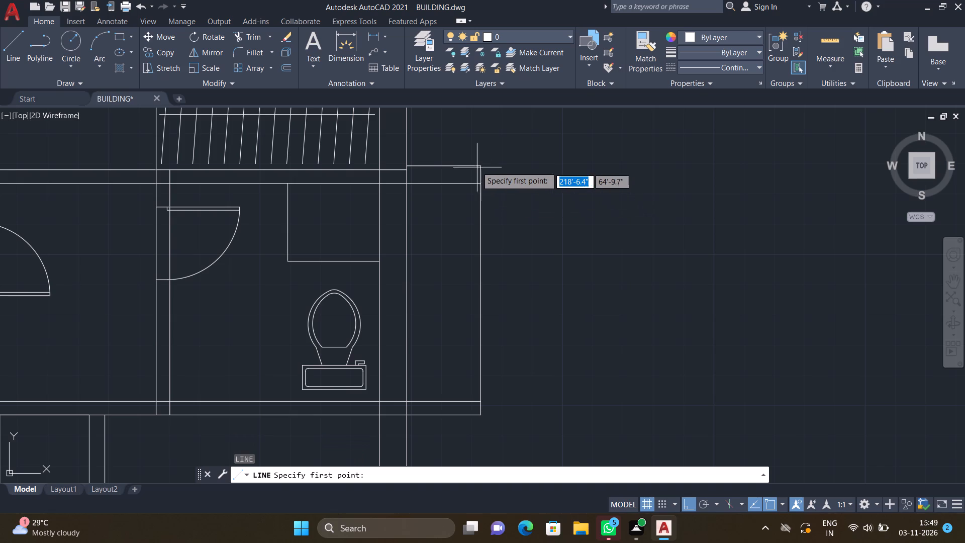
scroll(473, 164, "up", 2)
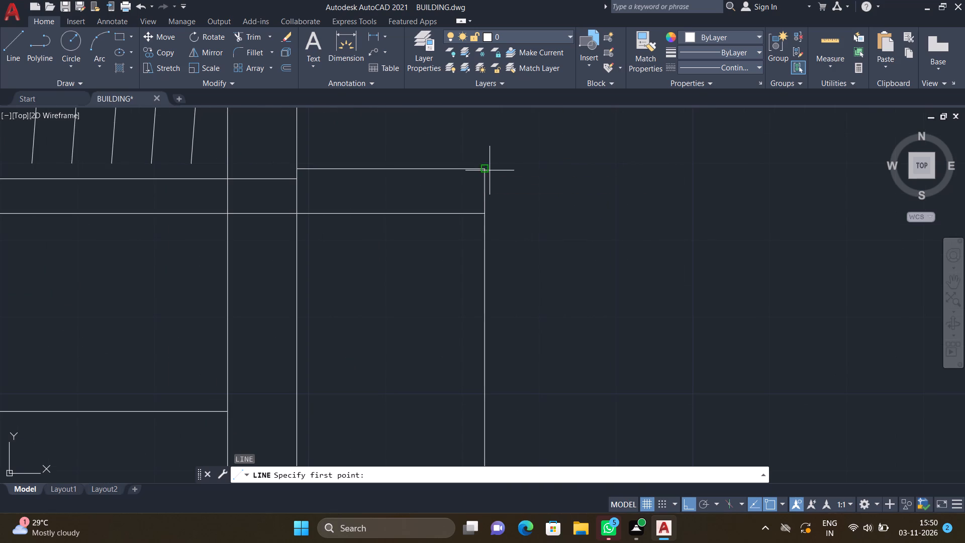
left_click(490, 170)
left_click_drag(545, 173, 545, 179)
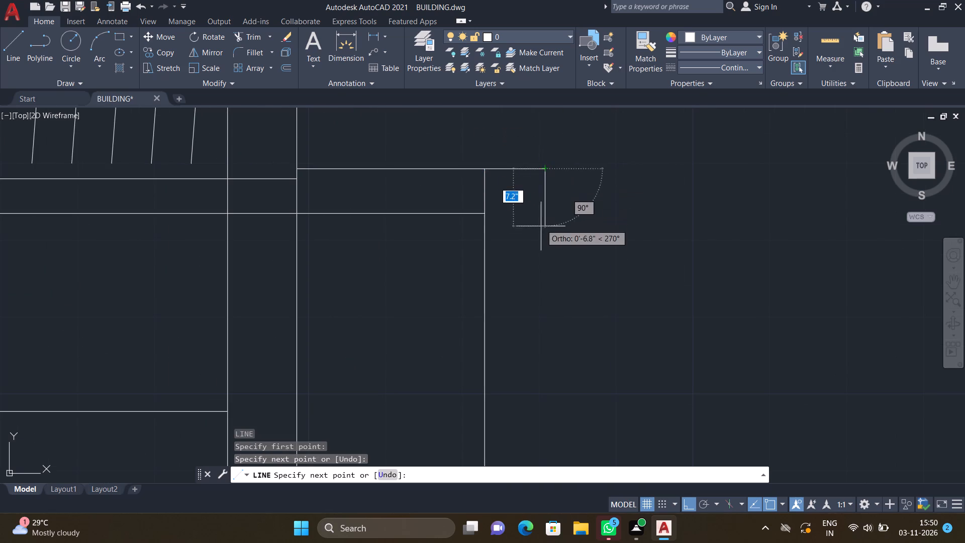
scroll(539, 237, "down", 4)
scroll(540, 319, "up", 2)
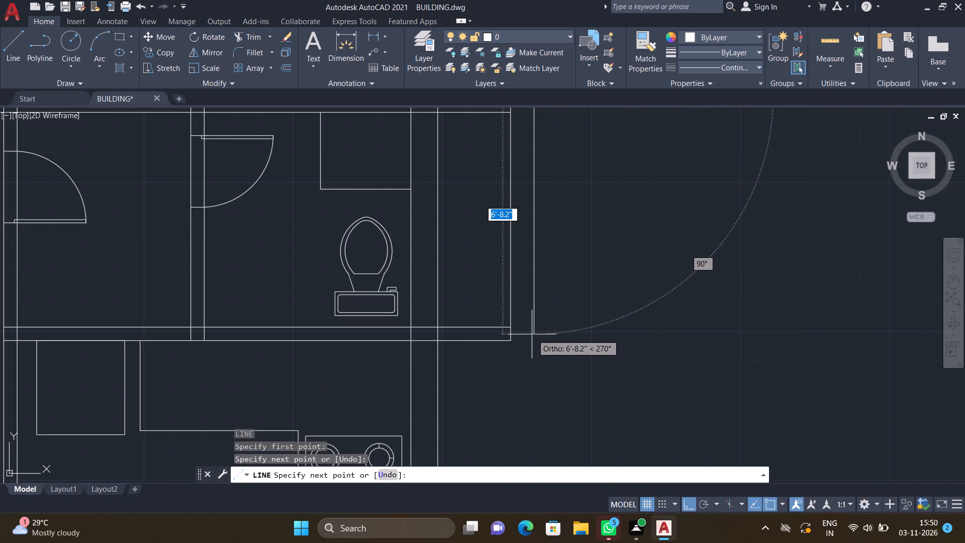
scroll(532, 334, "up", 2)
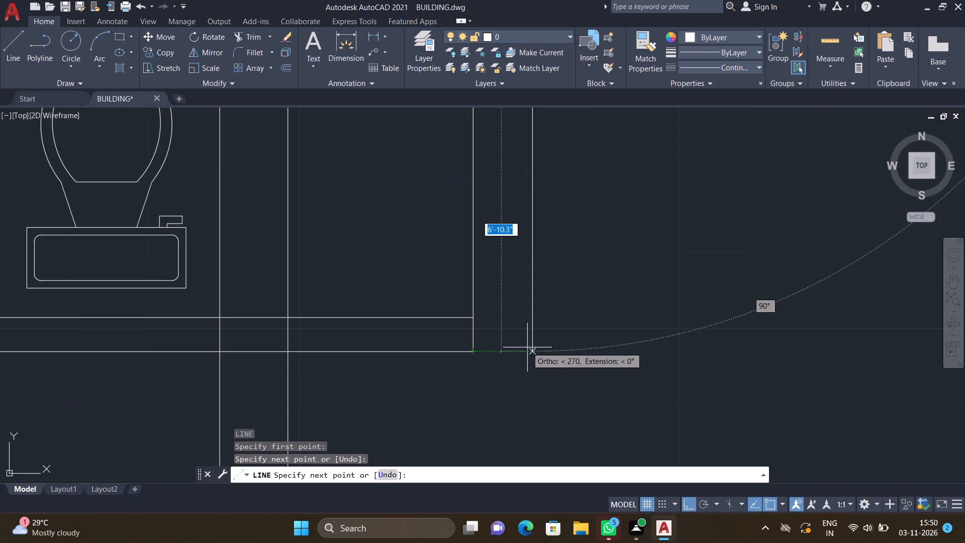
left_click(532, 349)
scroll(479, 356, "up", 2)
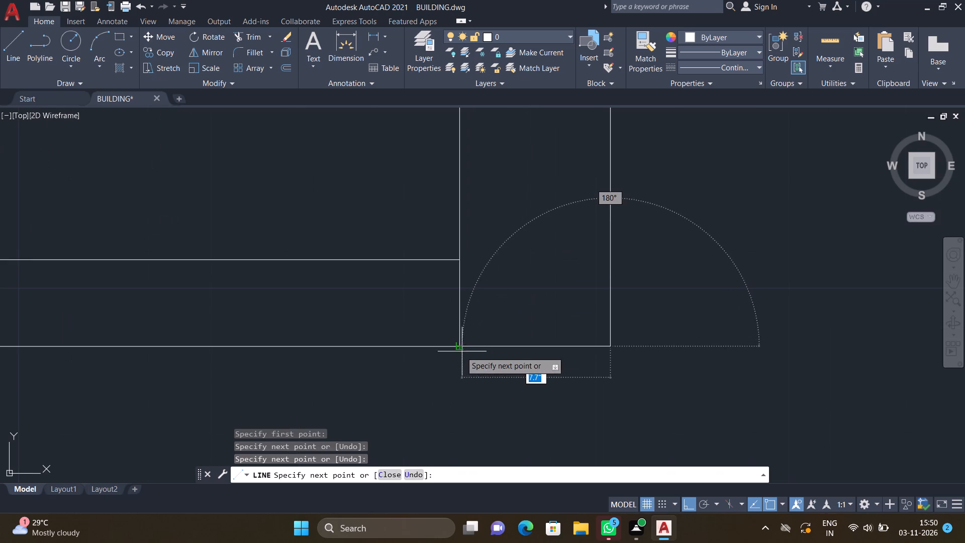
left_click(460, 349)
key("Return")
scroll(436, 277, "down", 3)
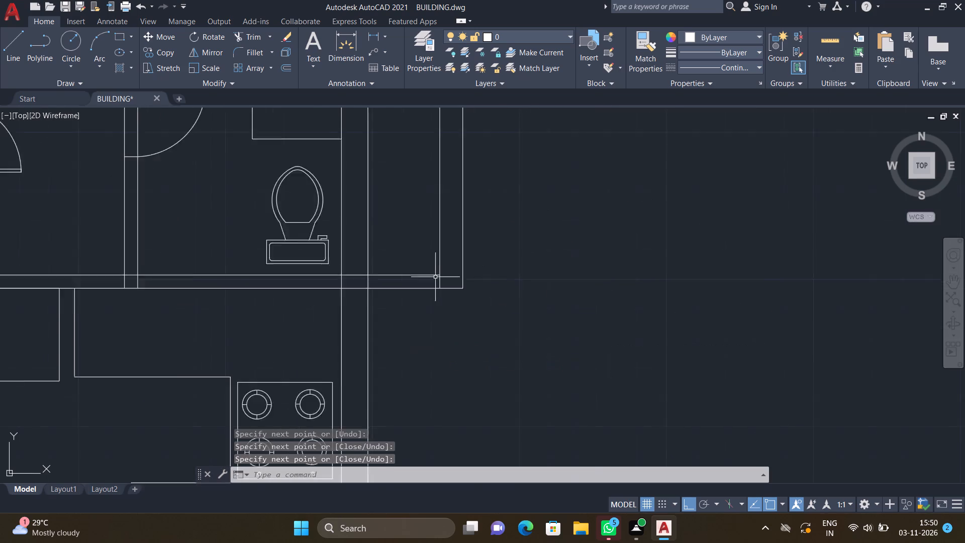
Draw a horizontal rectangle about 11.6" by 3.5" from the strip's inner line, projecting past its outer line near the upper end.
scroll(435, 277, "down", 2)
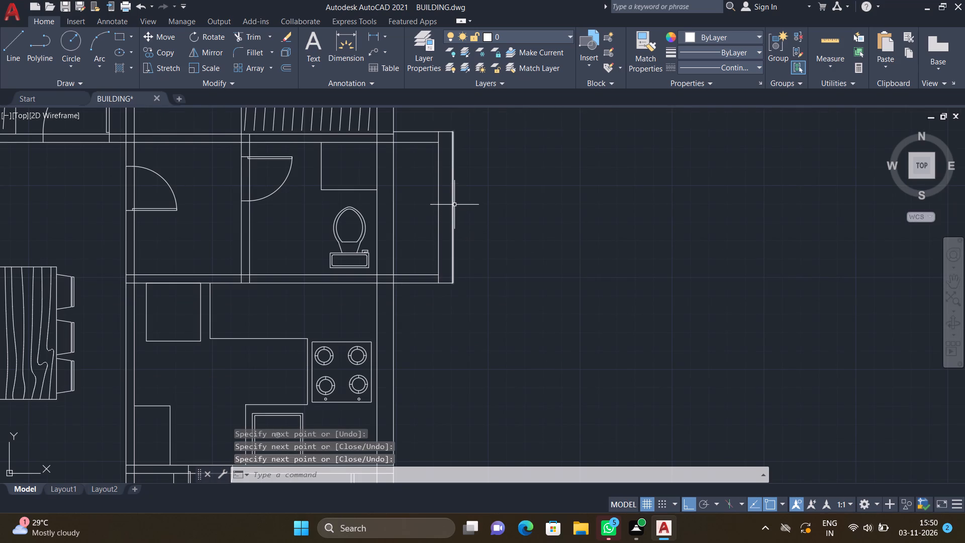
key("l")
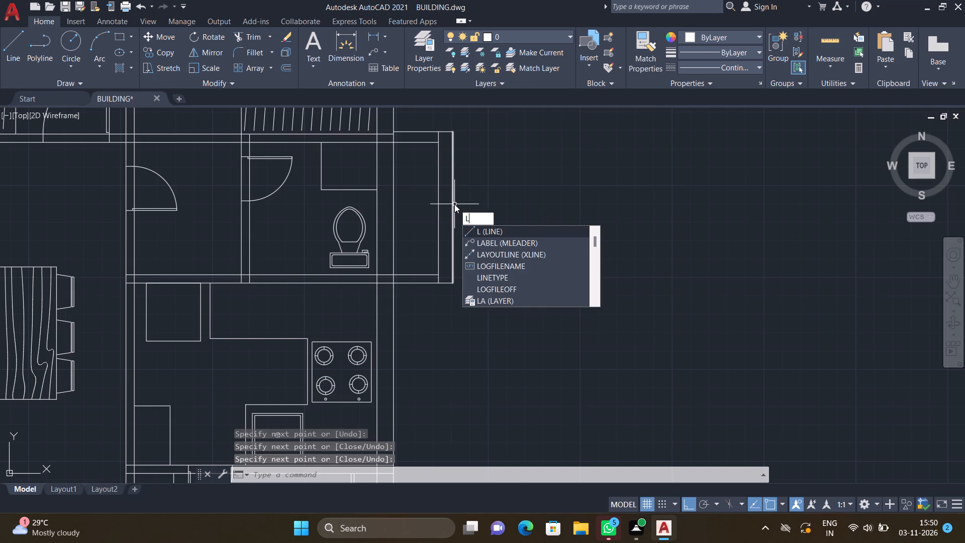
key("Return")
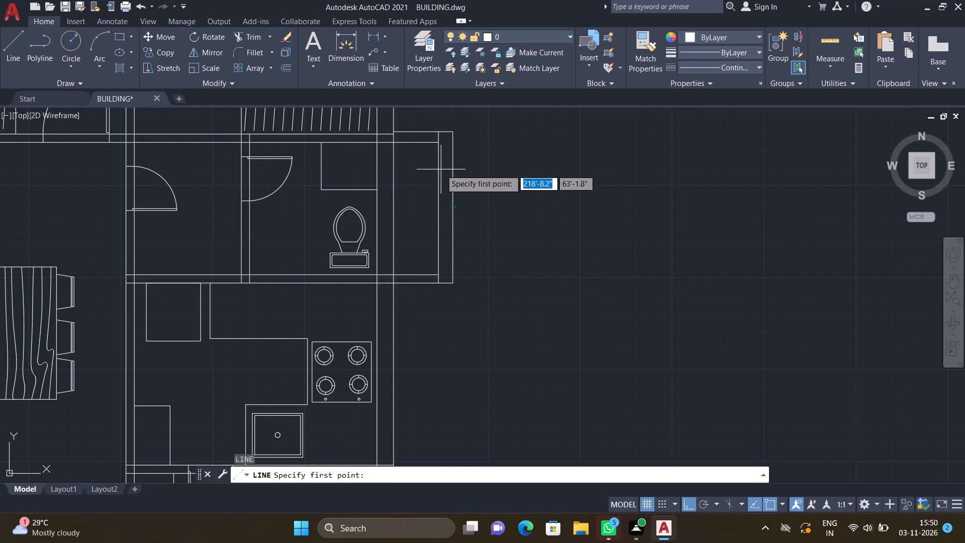
scroll(441, 167, "up", 1)
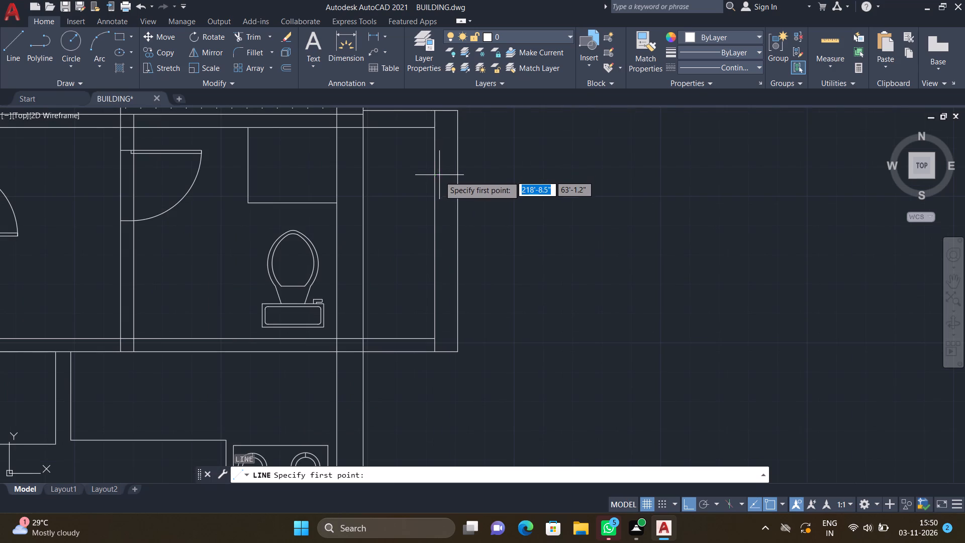
left_click(436, 176)
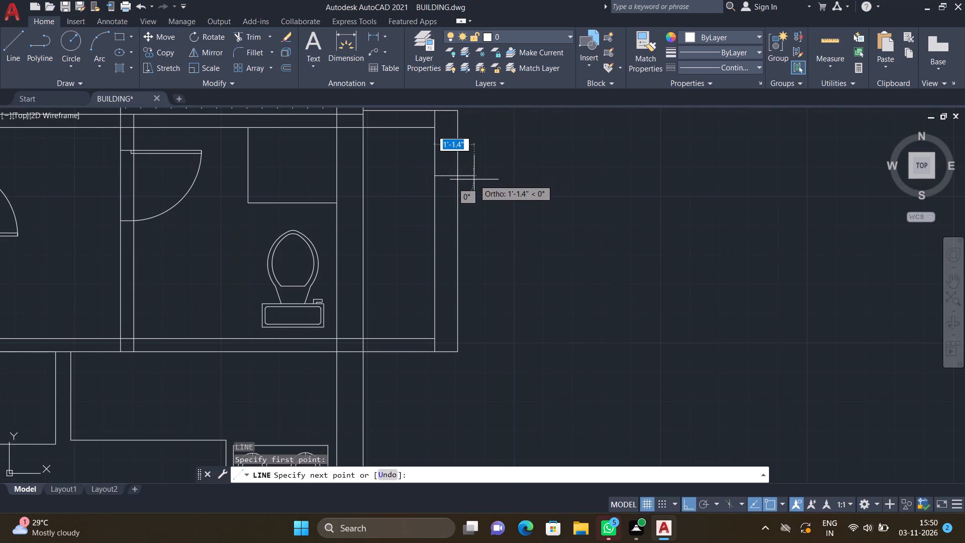
scroll(473, 178, "up", 2)
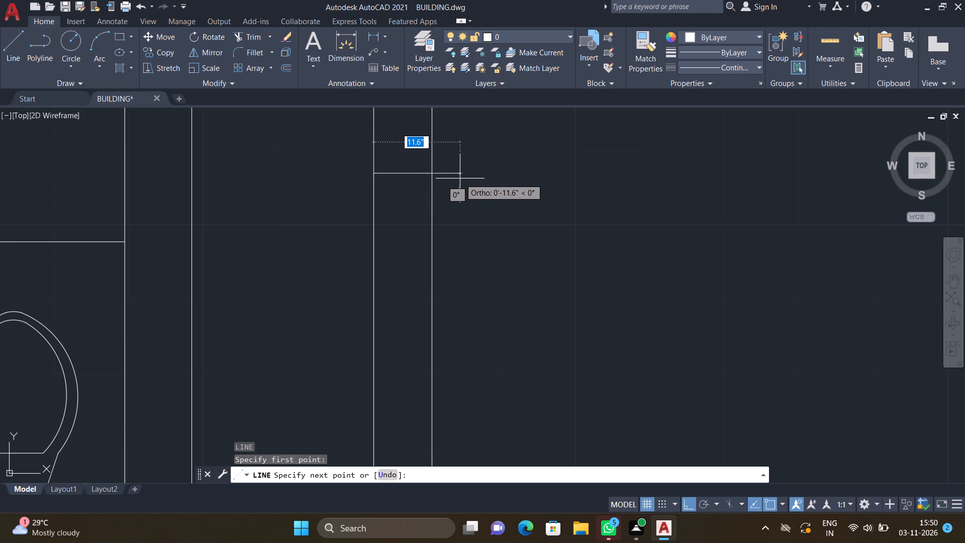
left_click(460, 178)
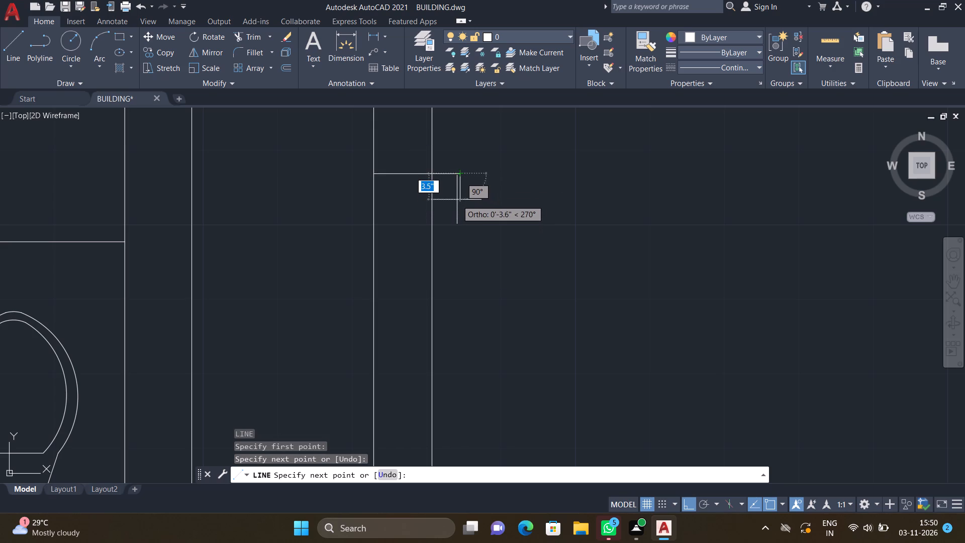
scroll(453, 195, "up", 1)
left_click(455, 204)
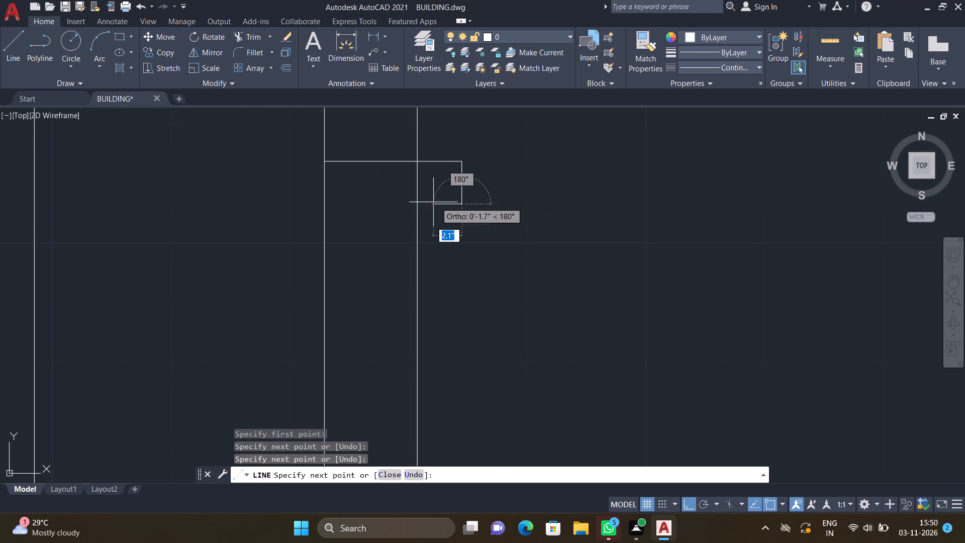
left_click(326, 204)
key("Return")
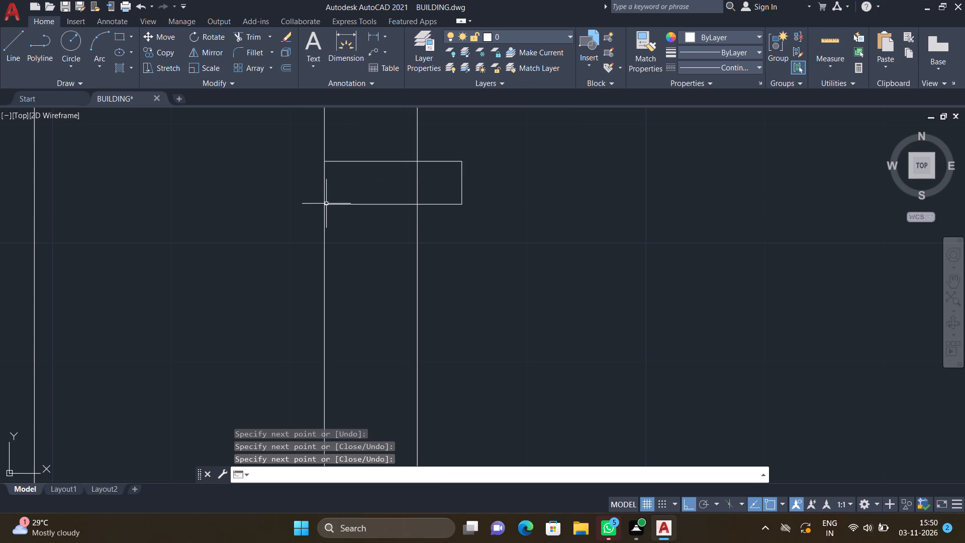
Trim the piece of the strip's outer vertical line that lies inside the small projecting rectangle.
type("TR")
key("Return")
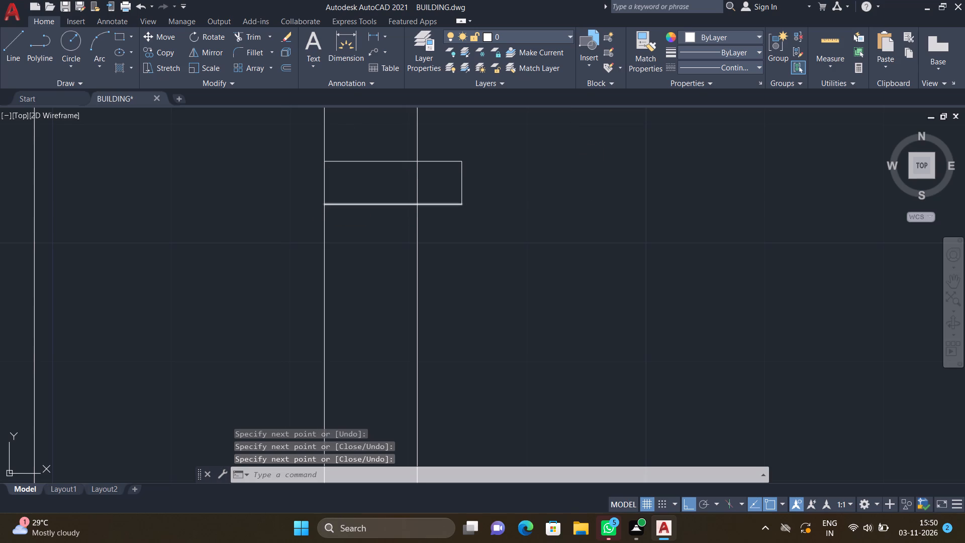
left_click(417, 185)
key("Return")
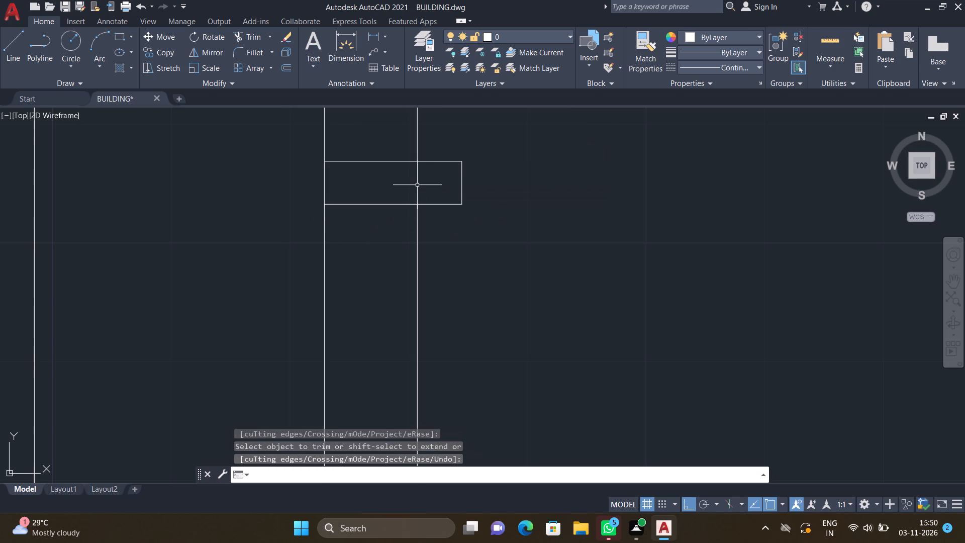
Draw two horizontal lines, each about 7.9" long, across the strip below the projecting rectangle, around the level of the toilet bowl's top.
scroll(417, 188, "down", 3)
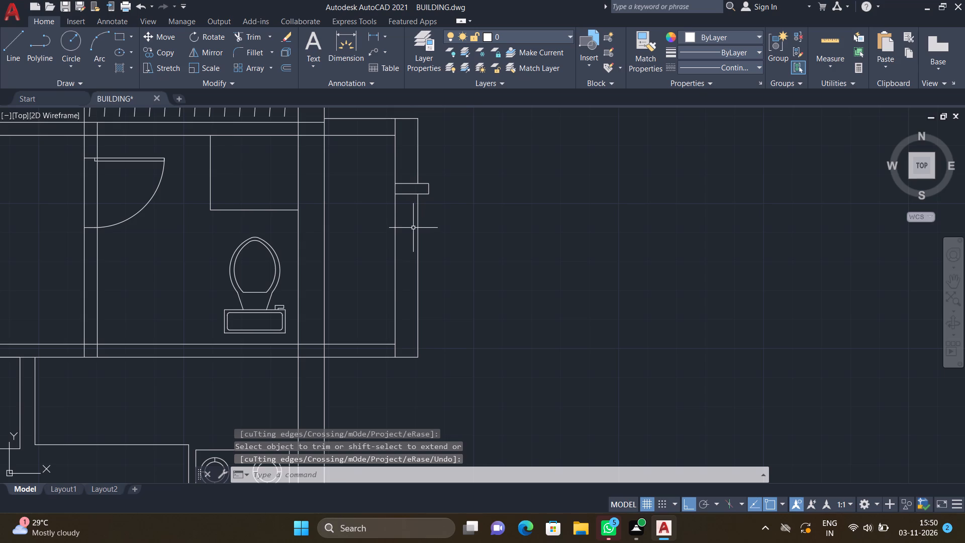
key("l")
key("Return")
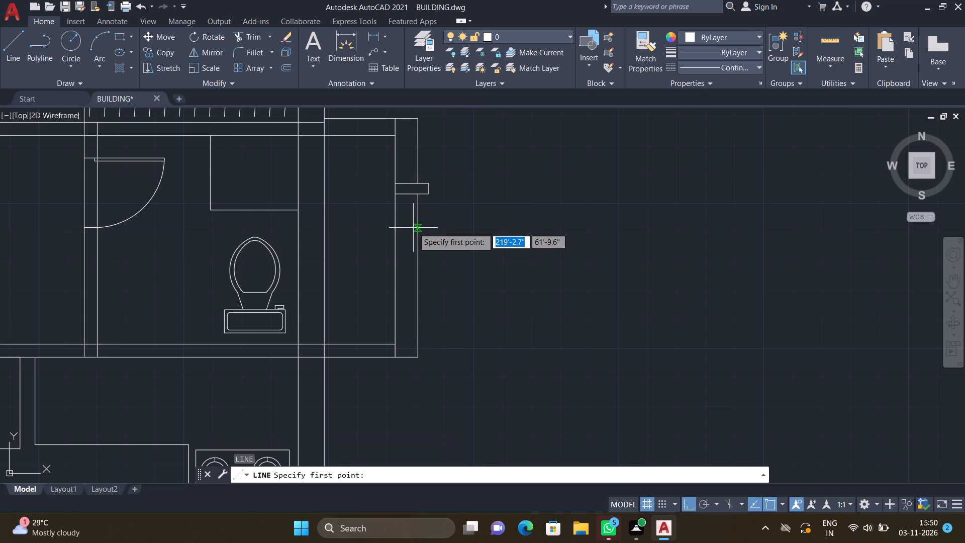
scroll(397, 219, "up", 1)
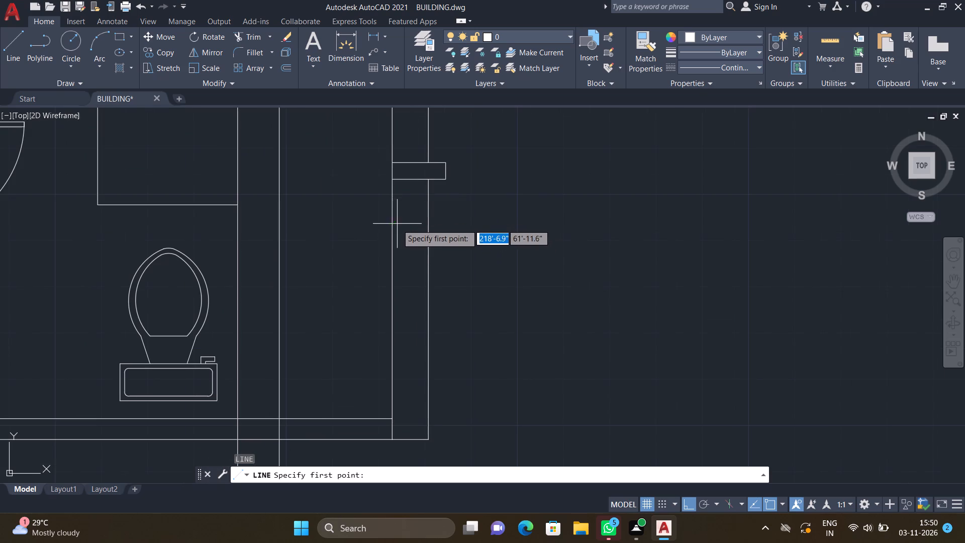
double_click(392, 235)
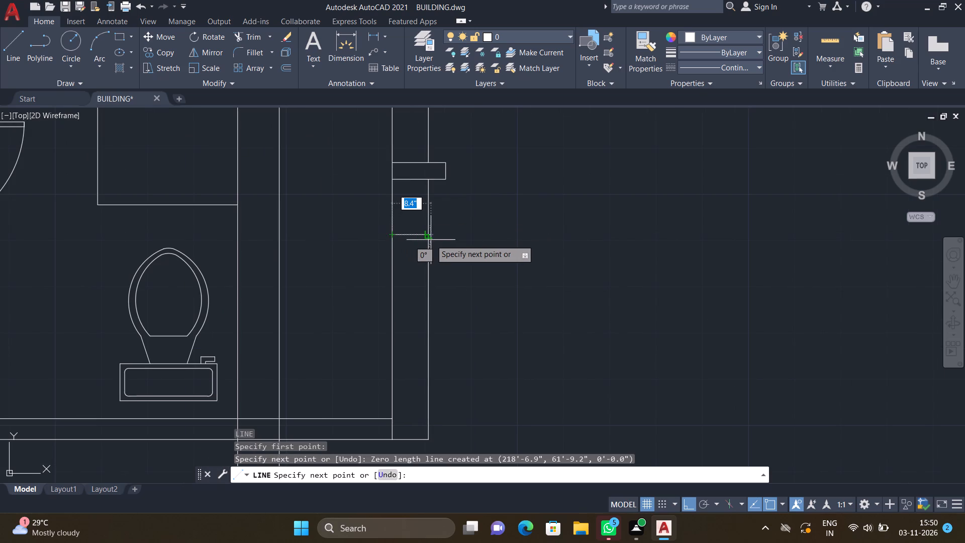
scroll(428, 240, "up", 1)
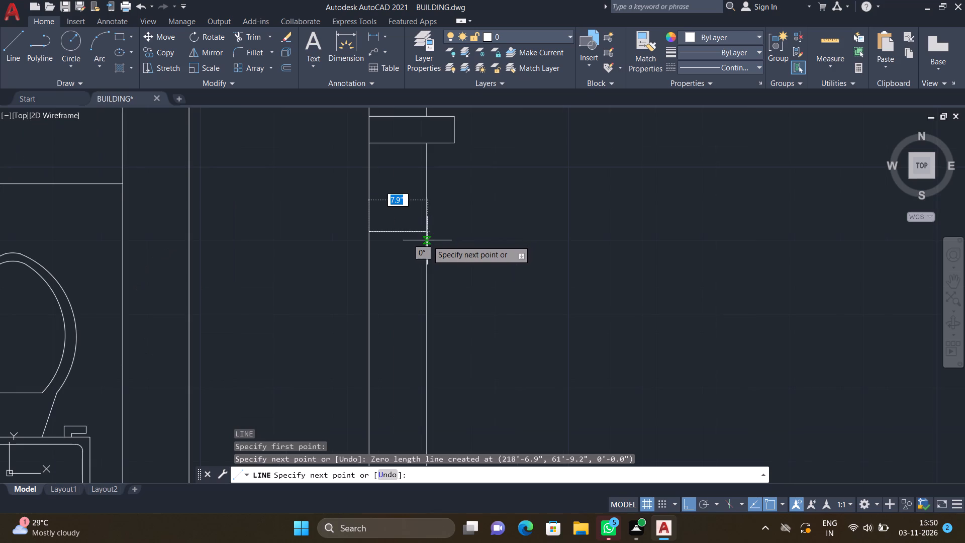
left_click(426, 231)
key("Return")
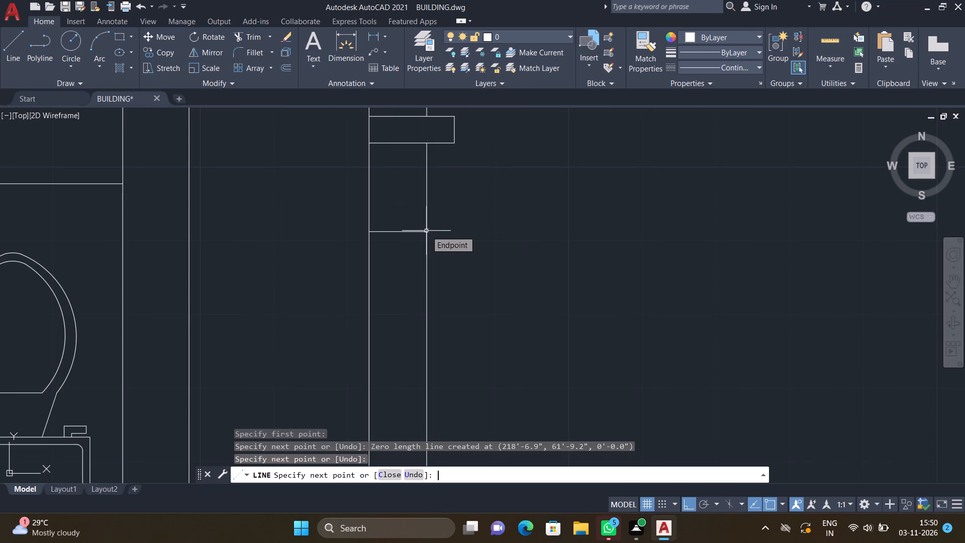
key("l")
key("Return")
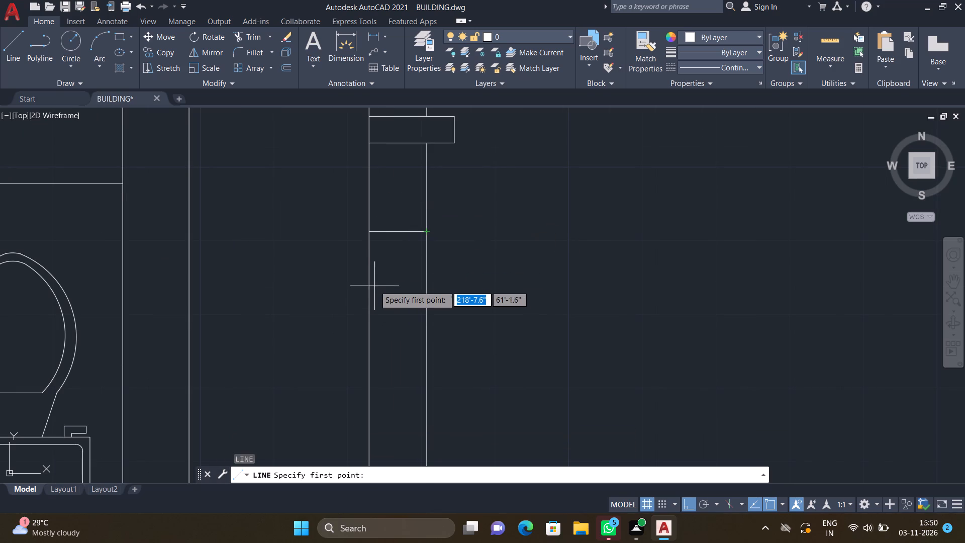
left_click(369, 272)
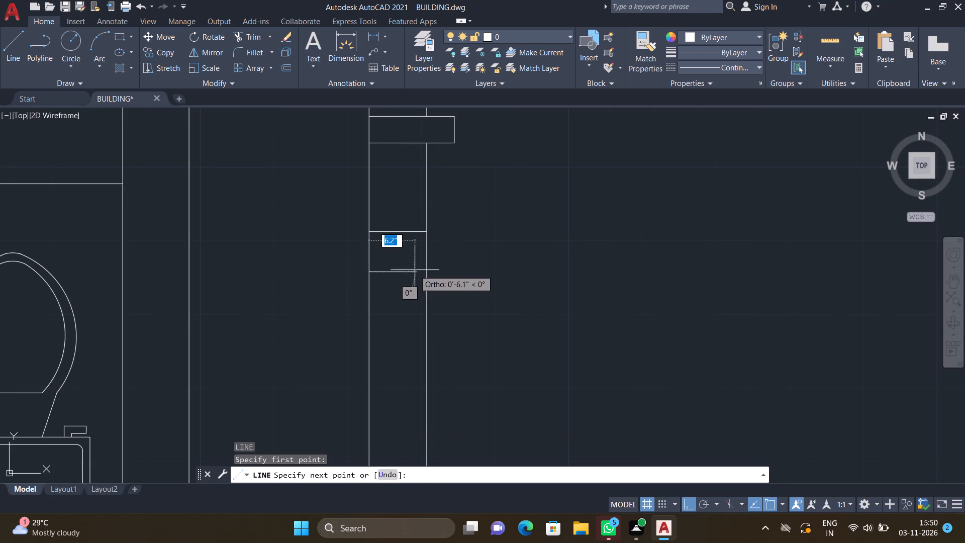
left_click(428, 272)
key("Return")
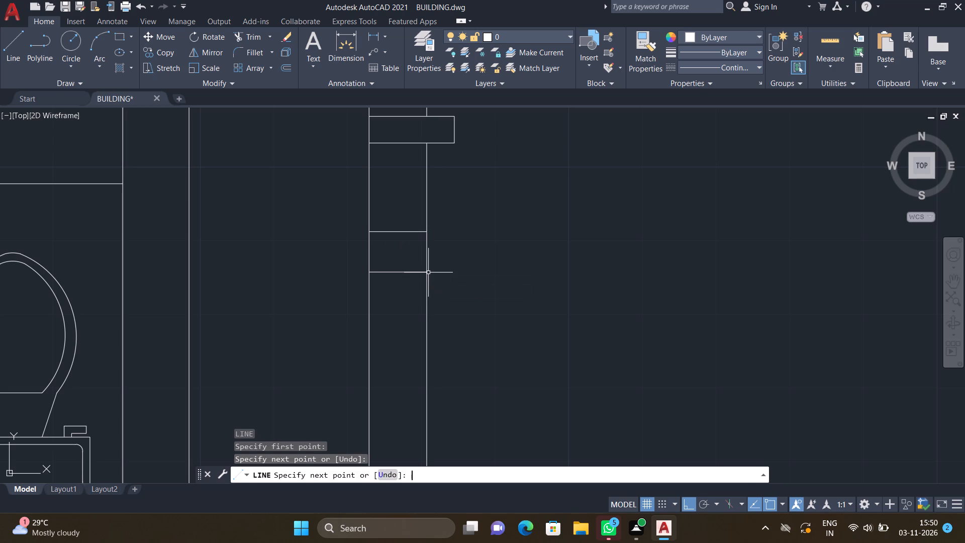
Draw two closely spaced horizontal lines across the full width of the strip, level with the lower part of the toilet bowl.
scroll(425, 278, "down", 2)
scroll(415, 300, "up", 2)
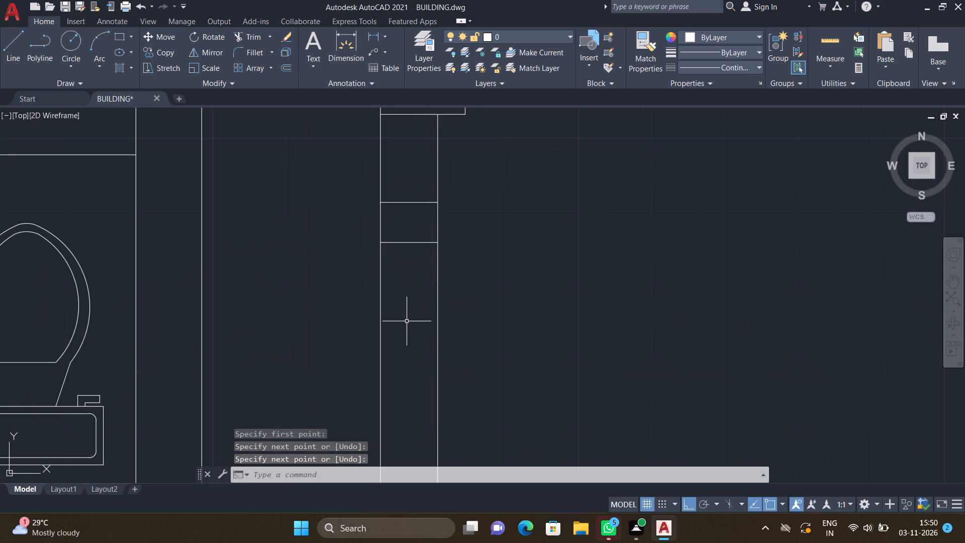
key("l")
key("Return")
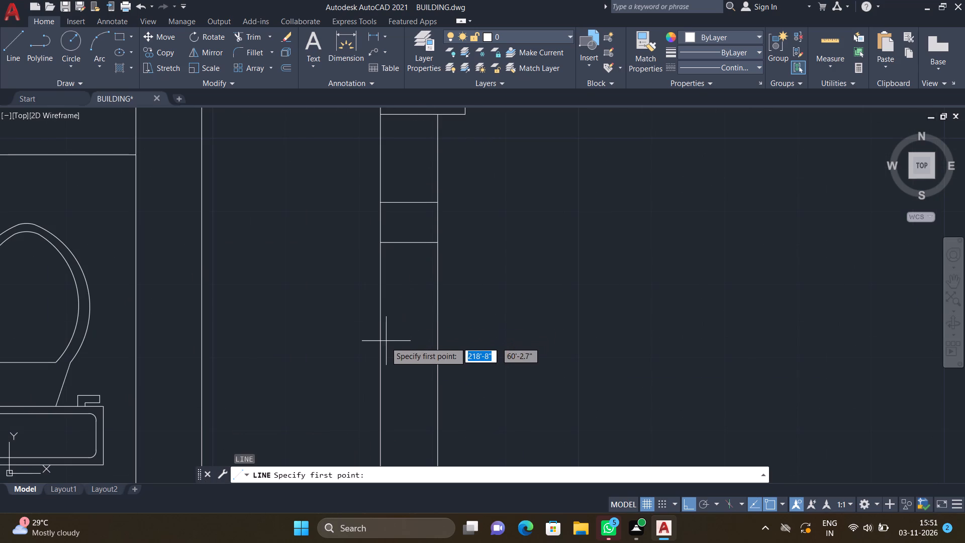
left_click(380, 331)
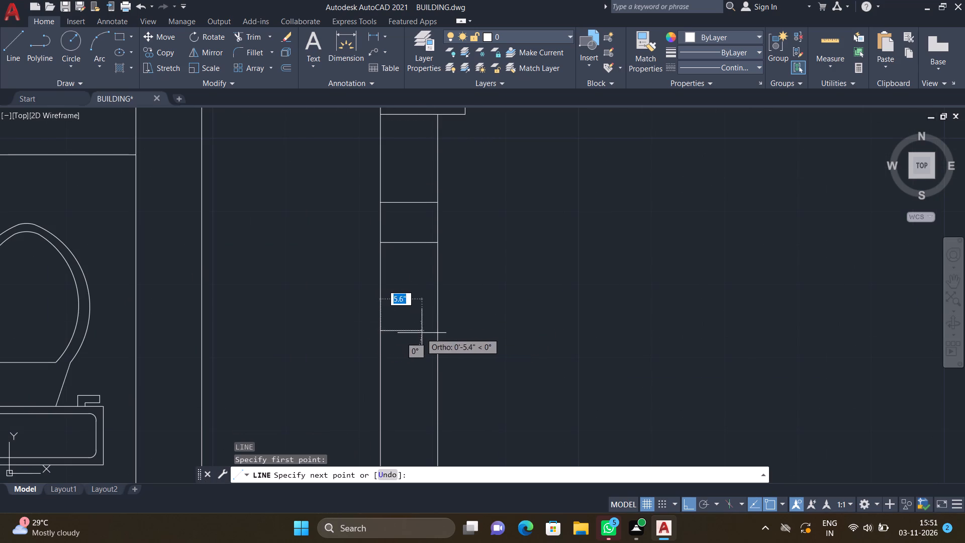
left_click(438, 332)
key("Return")
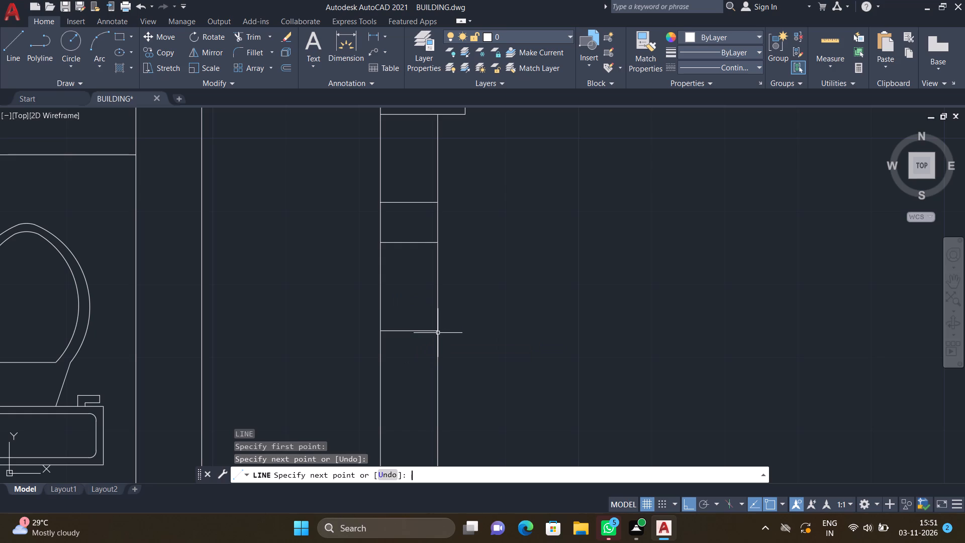
key("l")
key("Return")
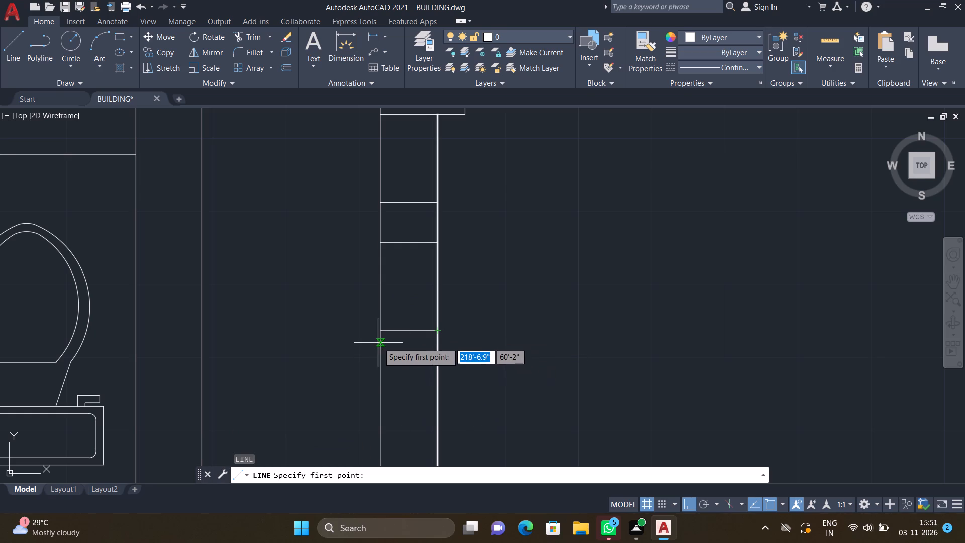
scroll(378, 344, "up", 2)
left_click(379, 343)
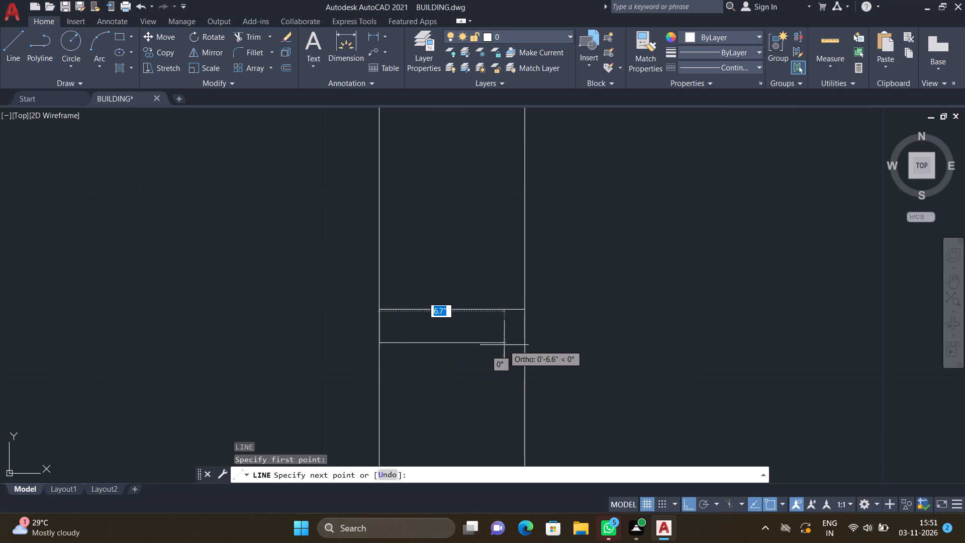
left_click(526, 343)
key("Return")
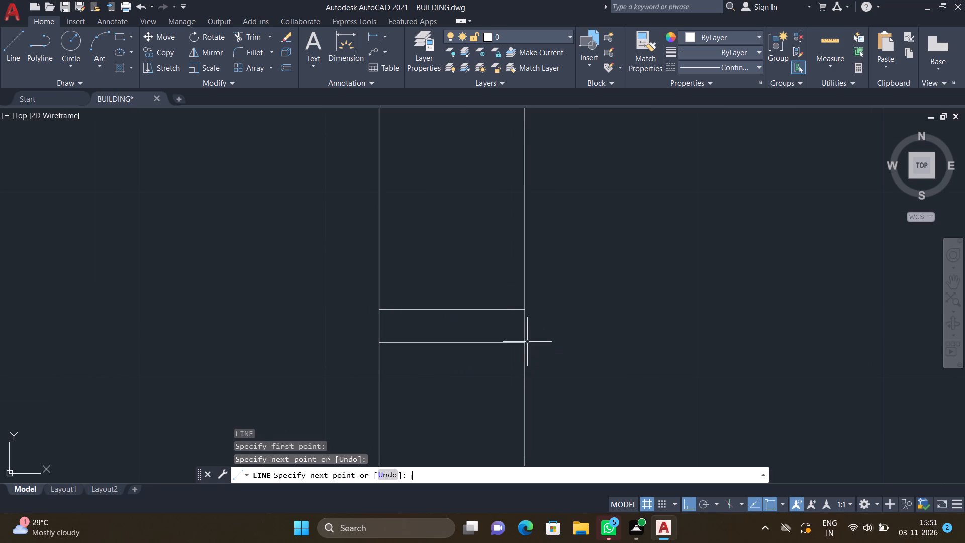
Extend the upper line of the projection's lower wall across the strip to the strip's outer vertical line.
scroll(515, 351, "down", 3)
middle_click_drag(470, 285, 429, 314)
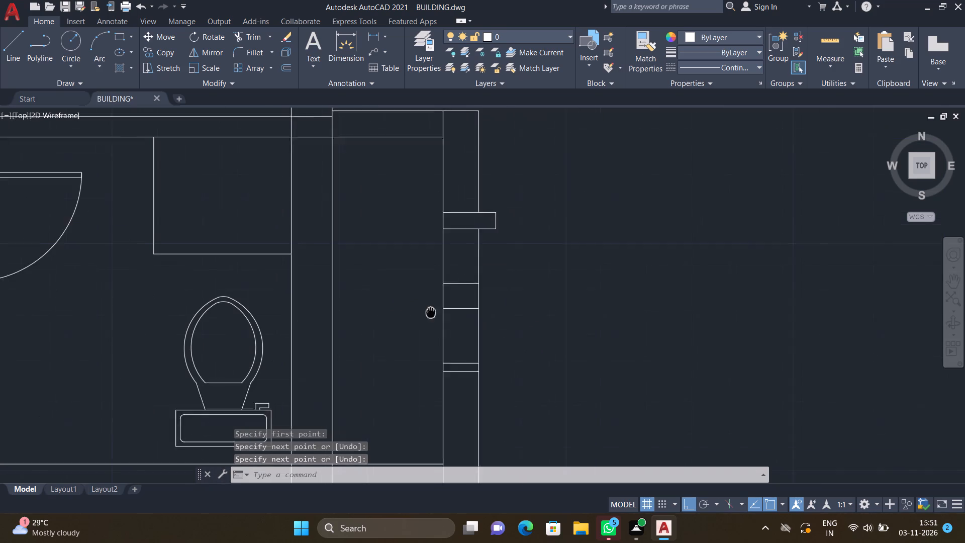
middle_click_drag(429, 314, 426, 318)
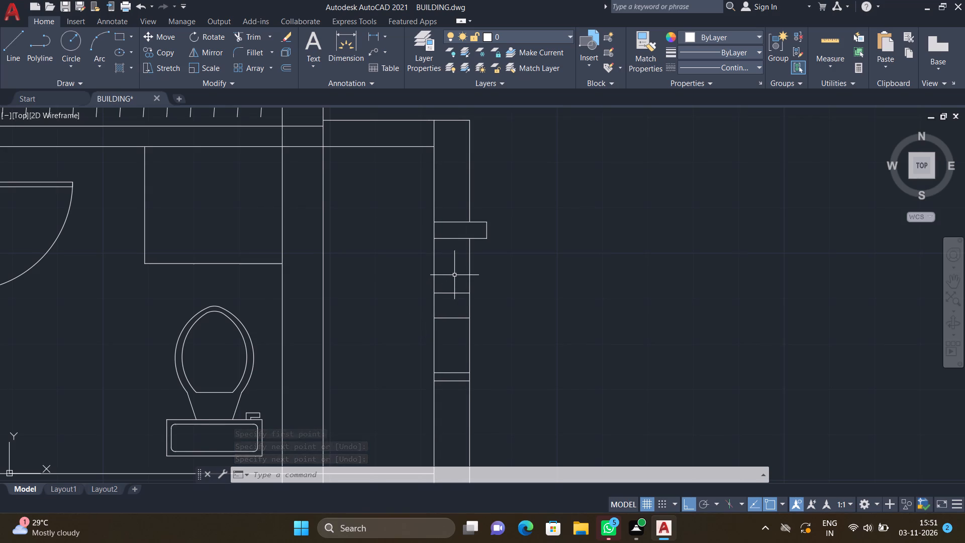
scroll(455, 273, "down", 4)
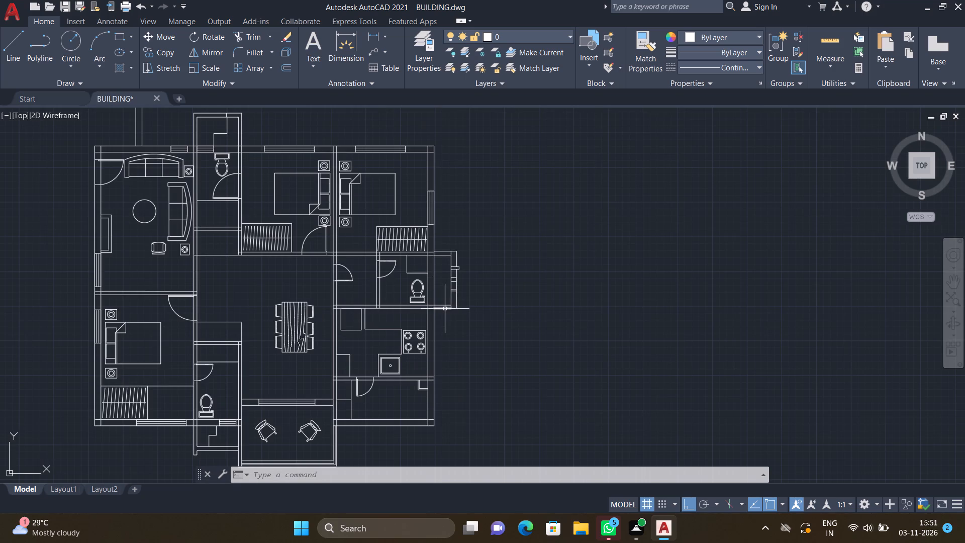
scroll(448, 308, "up", 6)
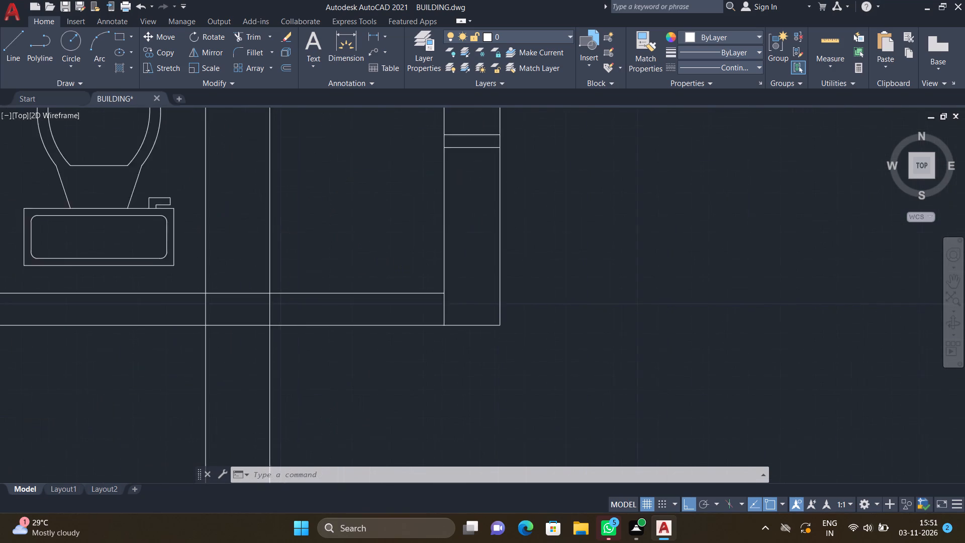
type("EX")
key("Return")
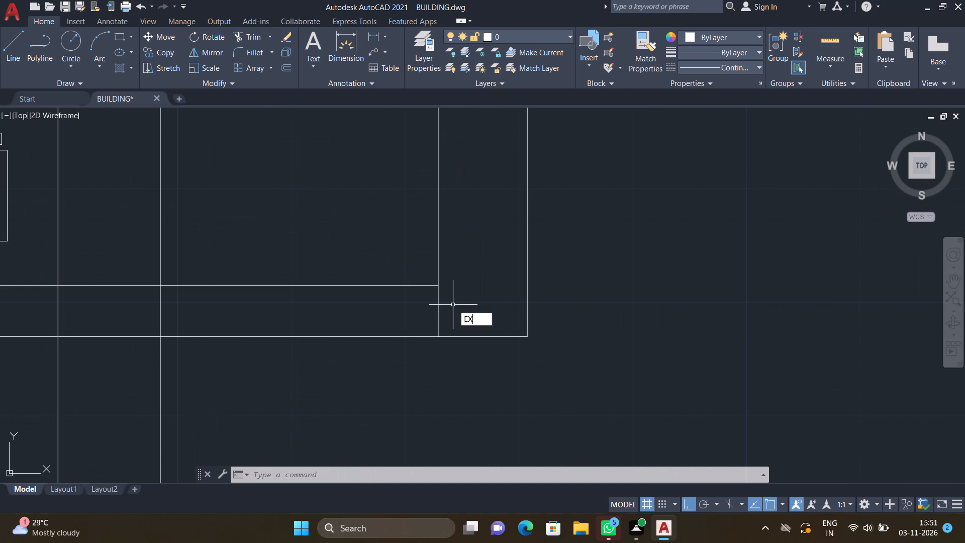
left_click(407, 285)
key("Return")
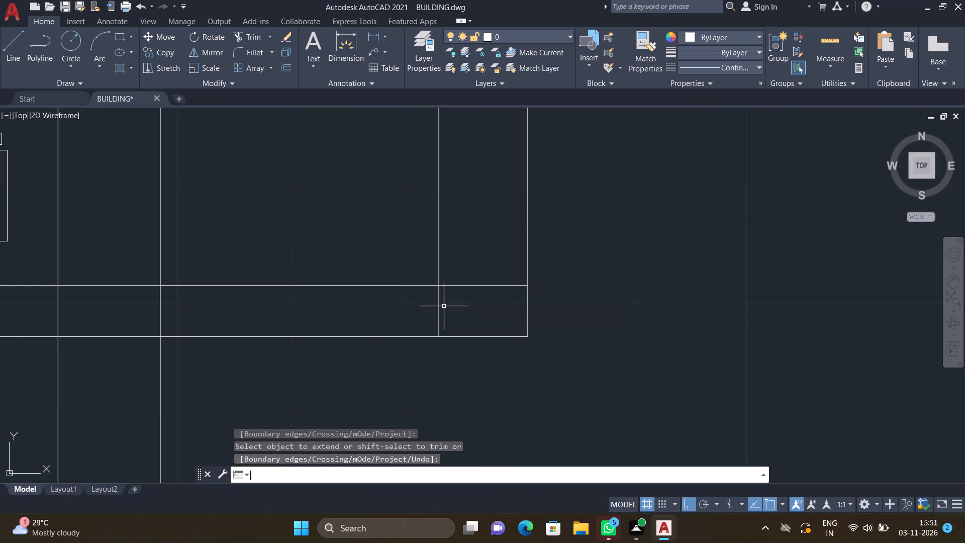
Trim the piece of the strip's inner vertical line lying between the lower wall's two horizontal lines.
type("TR")
key("Return")
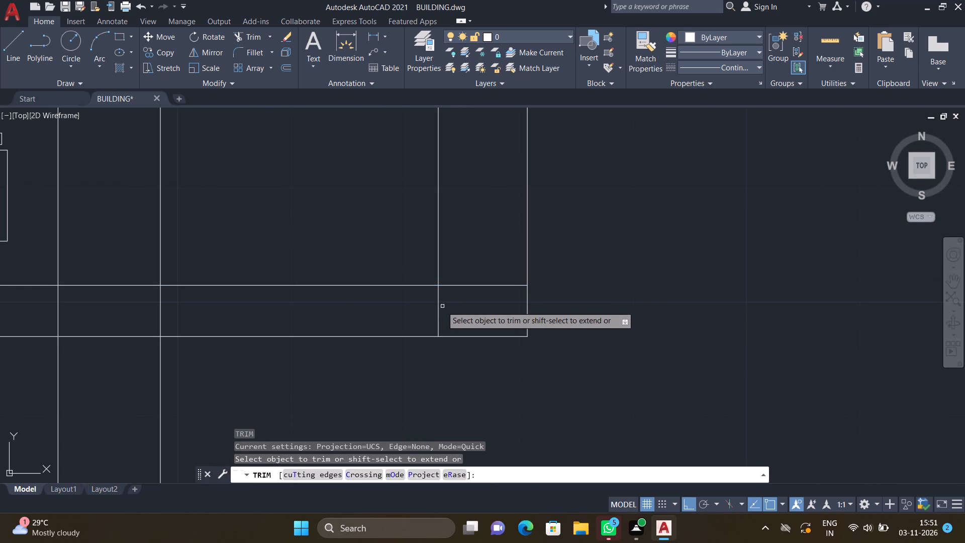
left_click(439, 308)
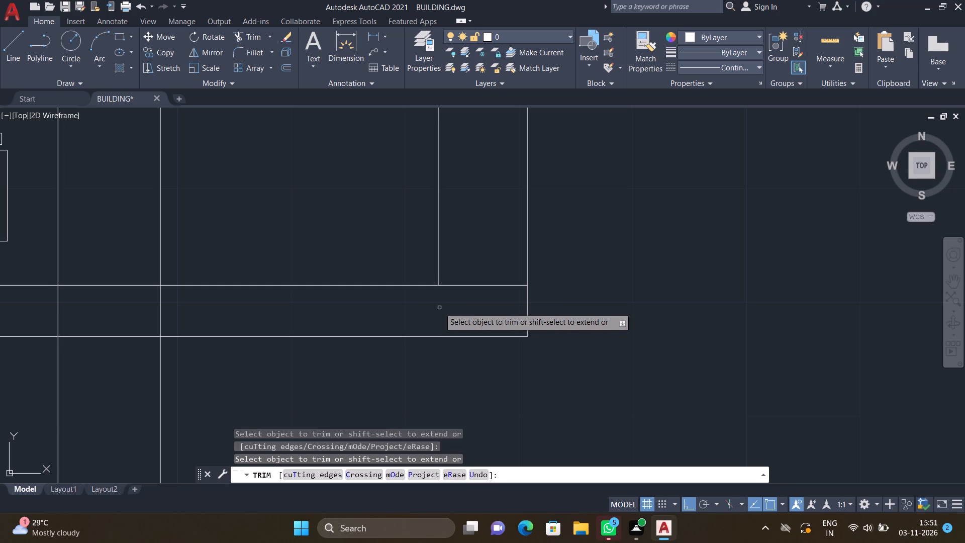
key("Return")
Draw a vertical line across the small projecting rectangle, joining the two ends of the strip's outer line.
scroll(435, 310, "down", 4)
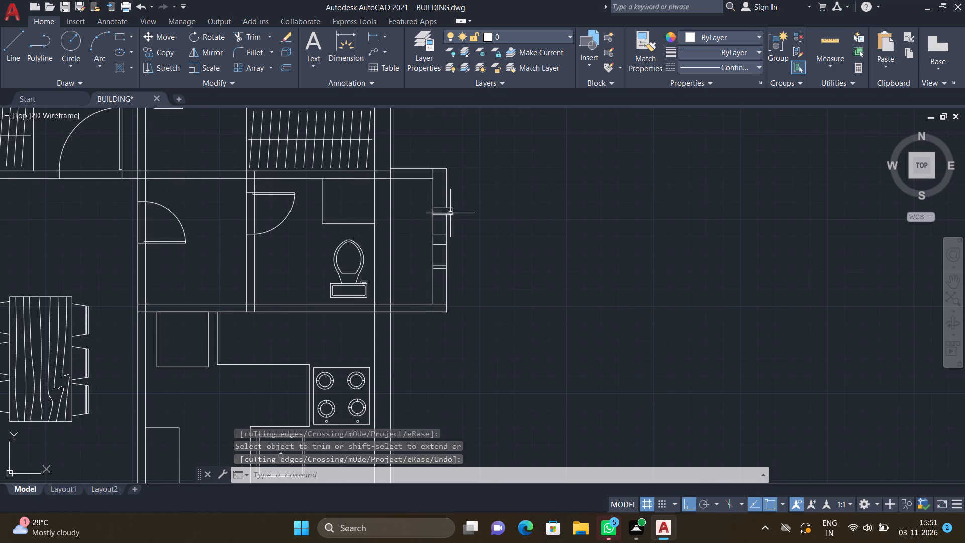
scroll(451, 207, "up", 4)
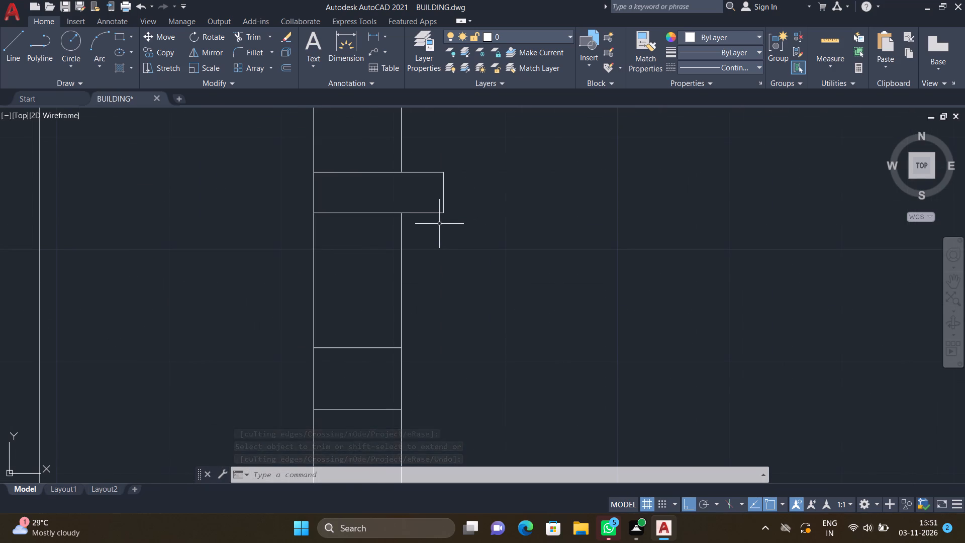
key("l")
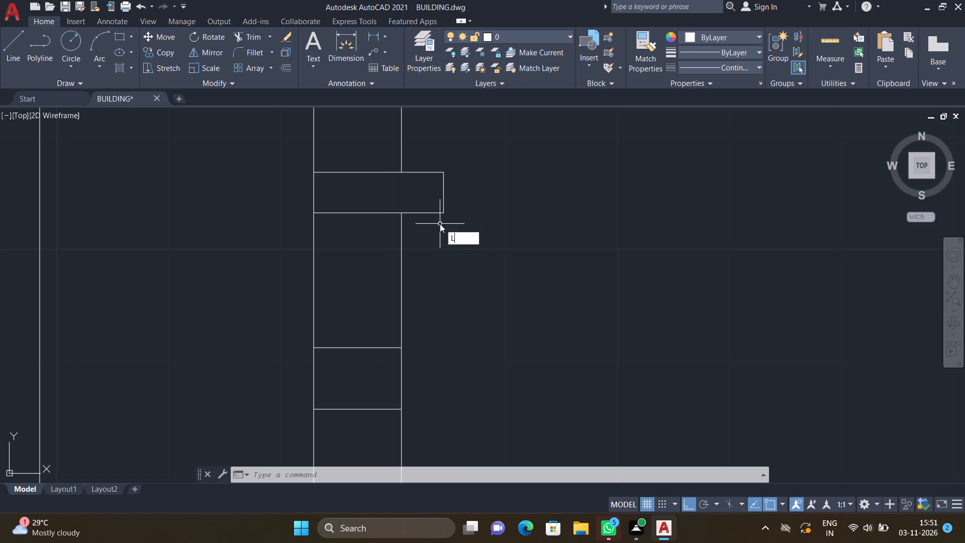
key("Return")
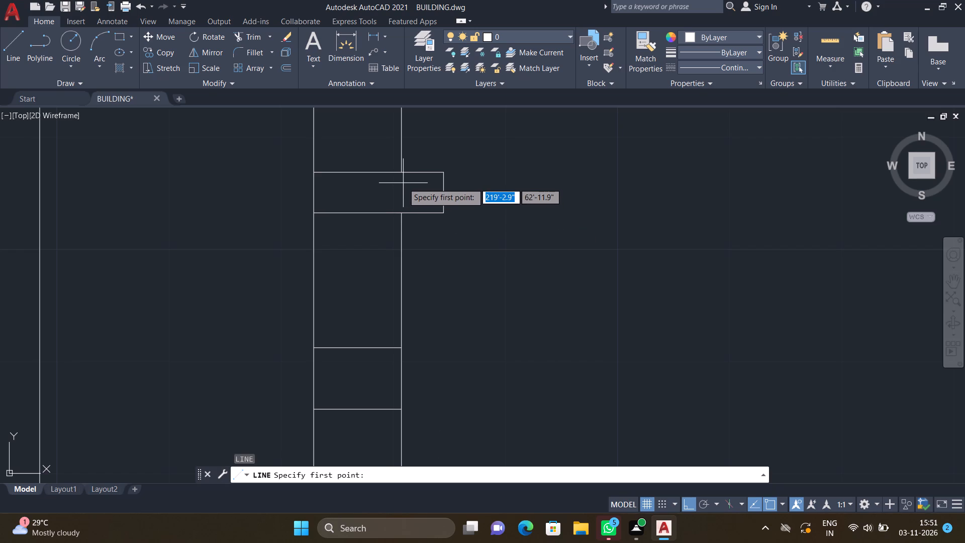
scroll(401, 178, "up", 1)
left_click(402, 170)
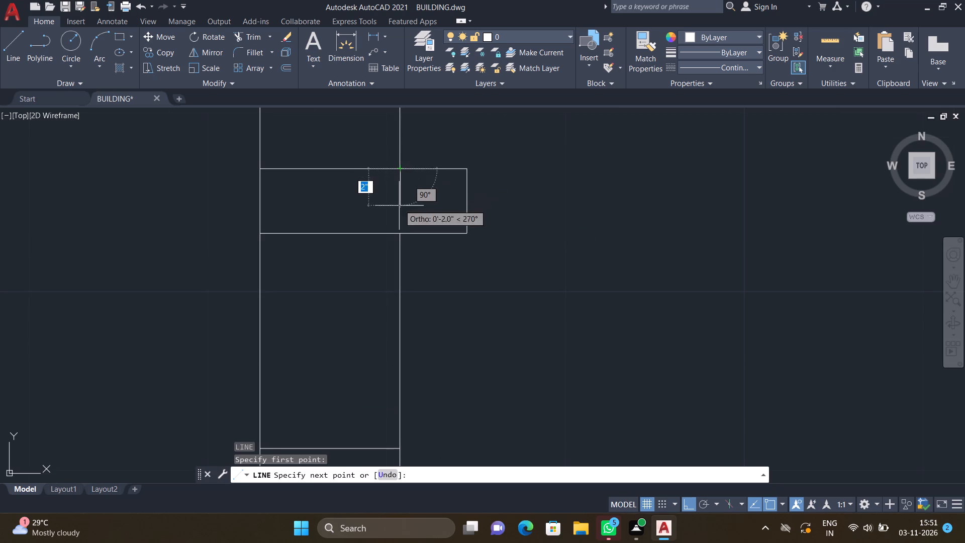
left_click(400, 234)
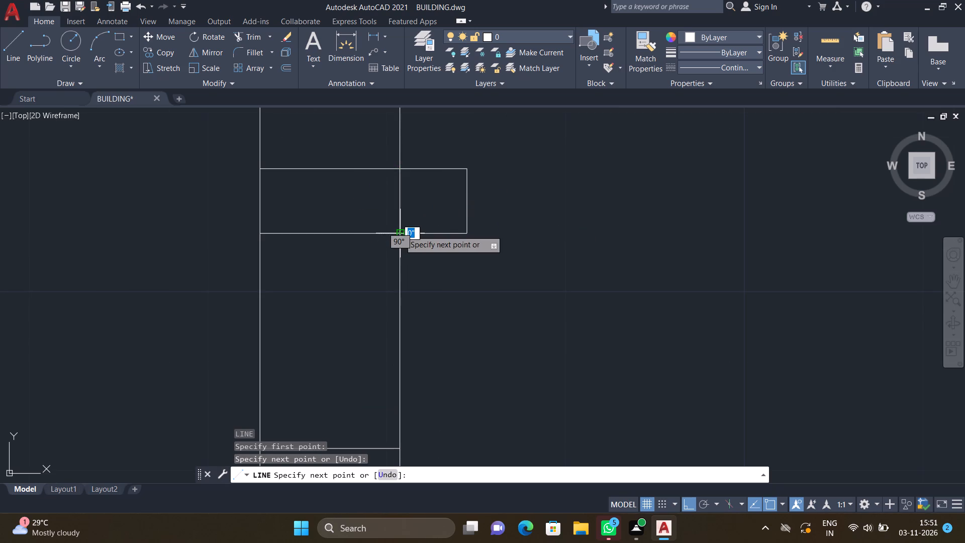
key("Return")
Trim away the part of the small rectangle that projects beyond the strip's outer line.
type("TR")
key("Return")
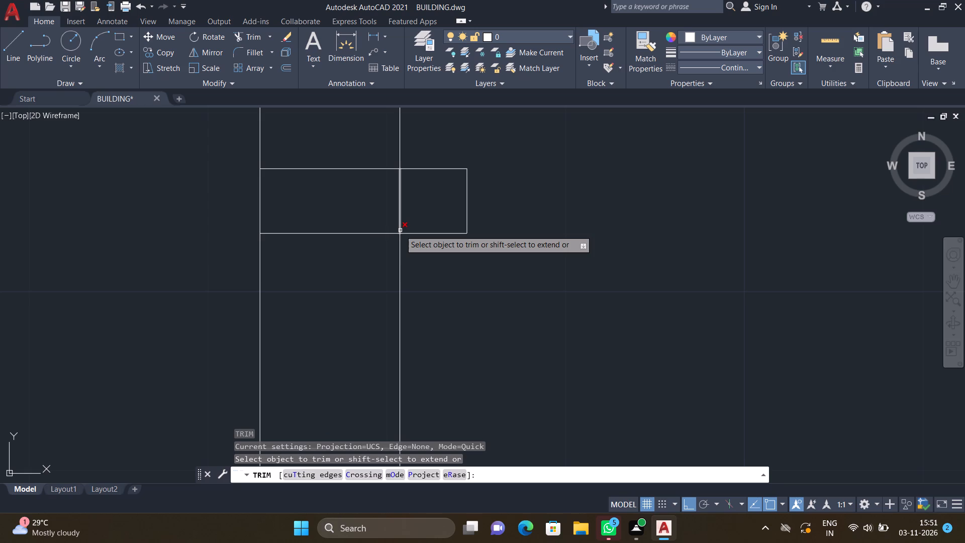
left_click_drag(423, 148, 440, 283)
left_click(440, 283)
left_click_drag(445, 198, 483, 201)
left_click_drag(448, 197, 500, 204)
left_click(501, 205)
key("Return")
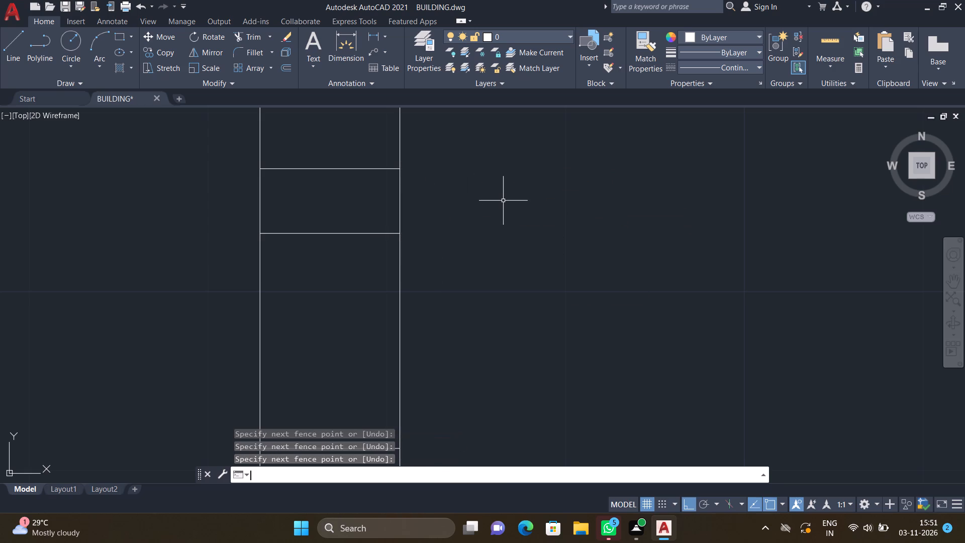
Draw a line about 2.9" inward from the upper cross piece's top edge, continuing up to the upper wall's lower line.
scroll(488, 197, "down", 7)
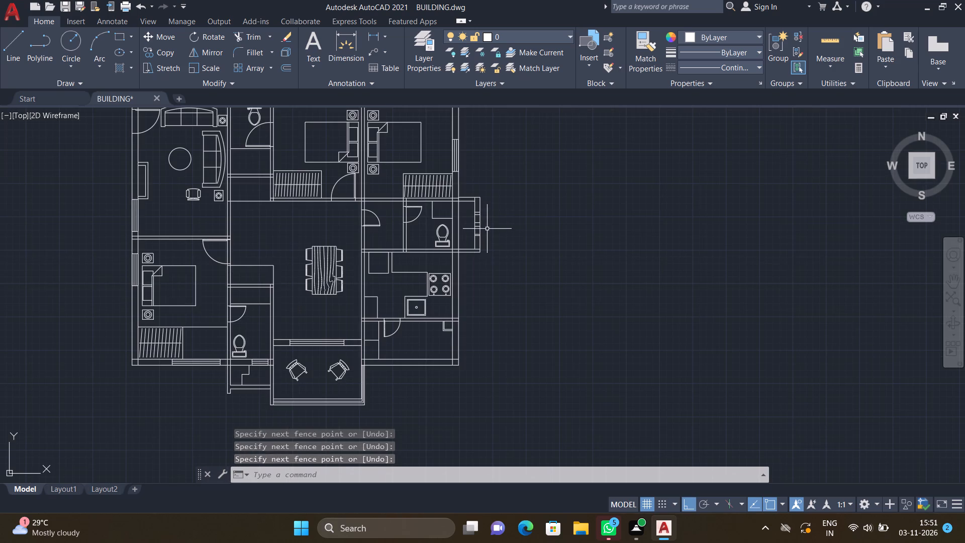
scroll(463, 203, "up", 2)
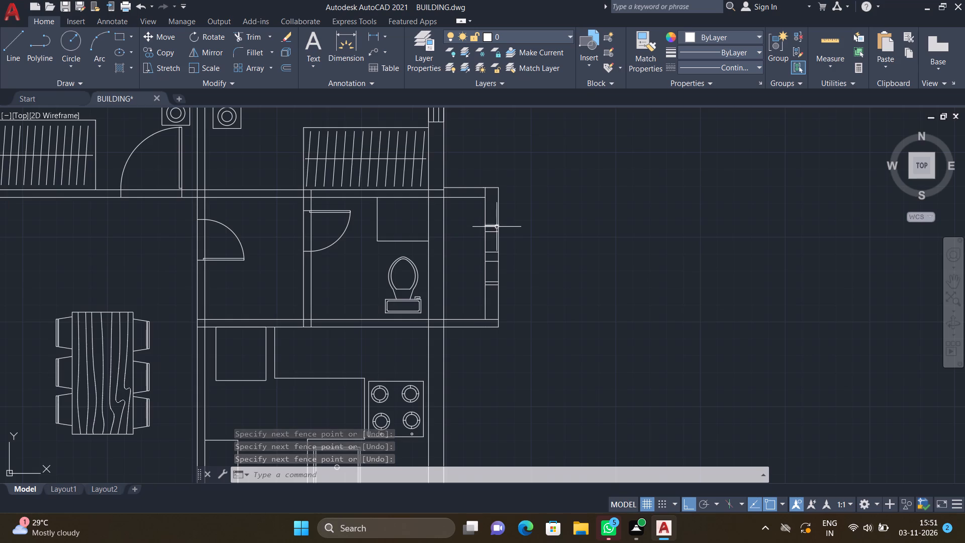
scroll(498, 228, "up", 2)
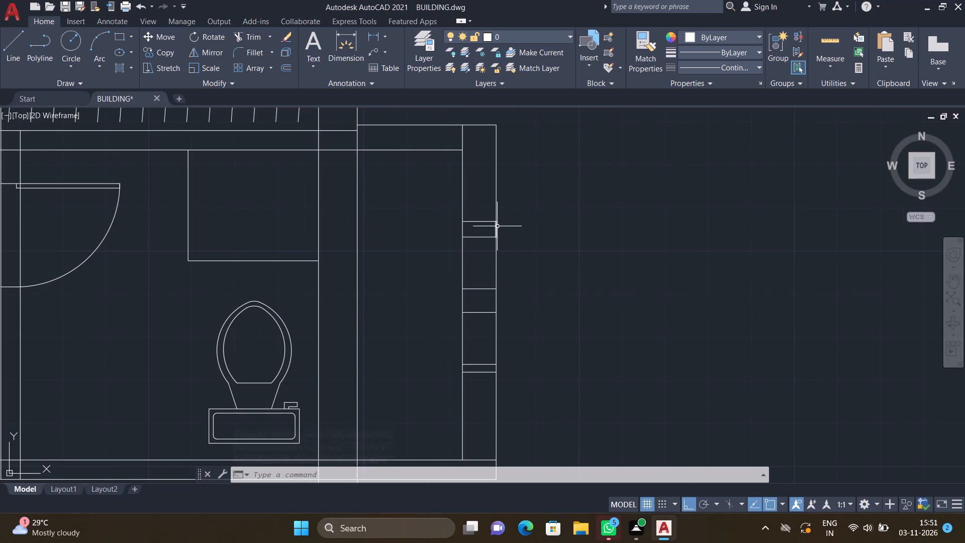
scroll(495, 222, "up", 1)
key("l")
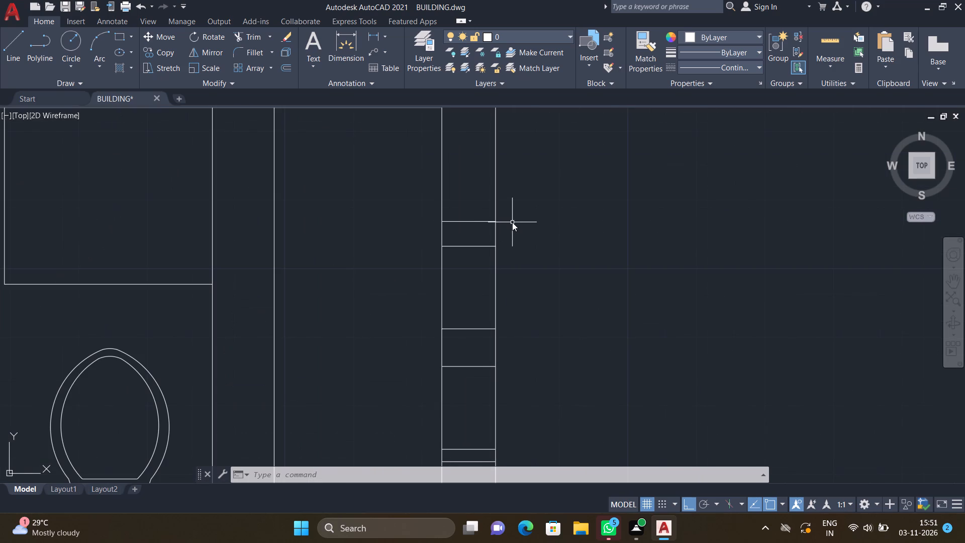
key("Return")
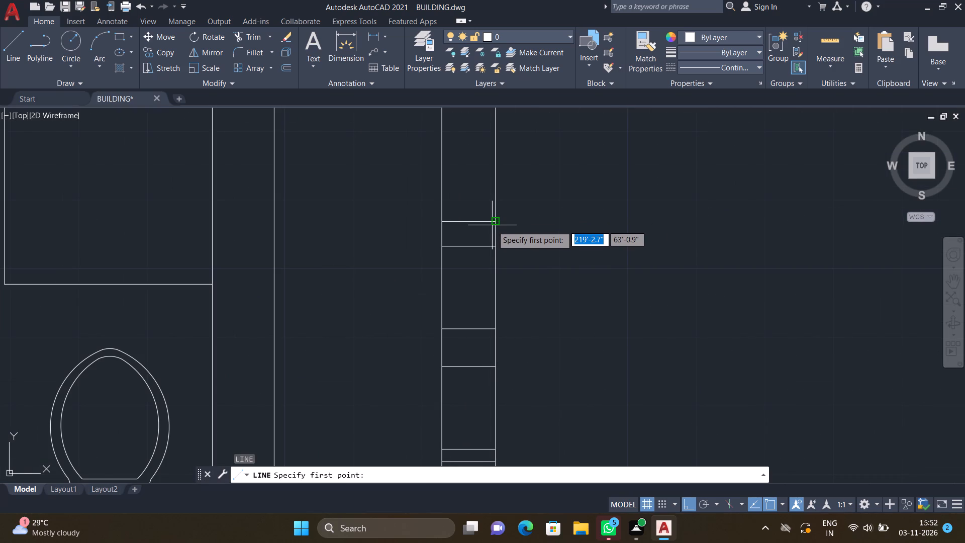
scroll(491, 229, "down", 2)
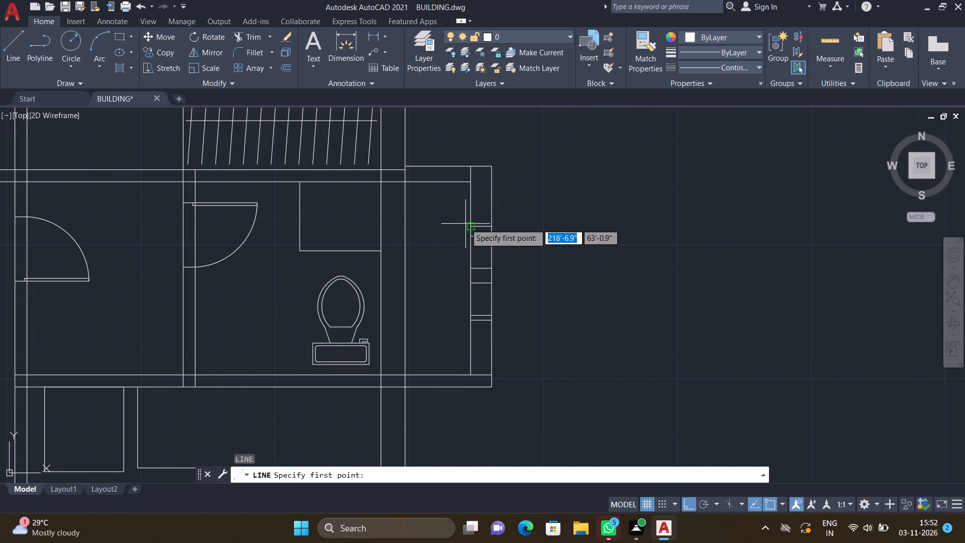
scroll(467, 224, "up", 2)
left_click(472, 226)
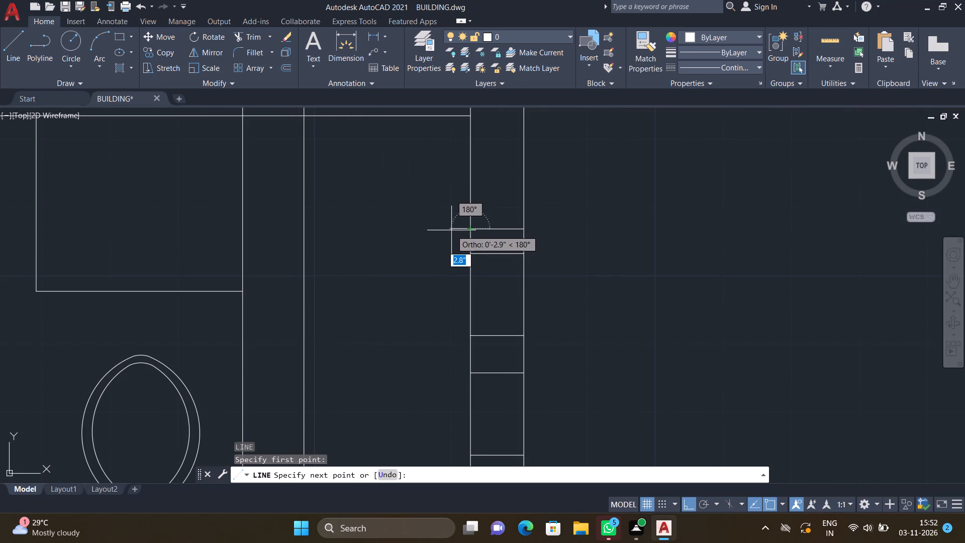
left_click(452, 230)
scroll(459, 187, "down", 3)
scroll(456, 160, "up", 3)
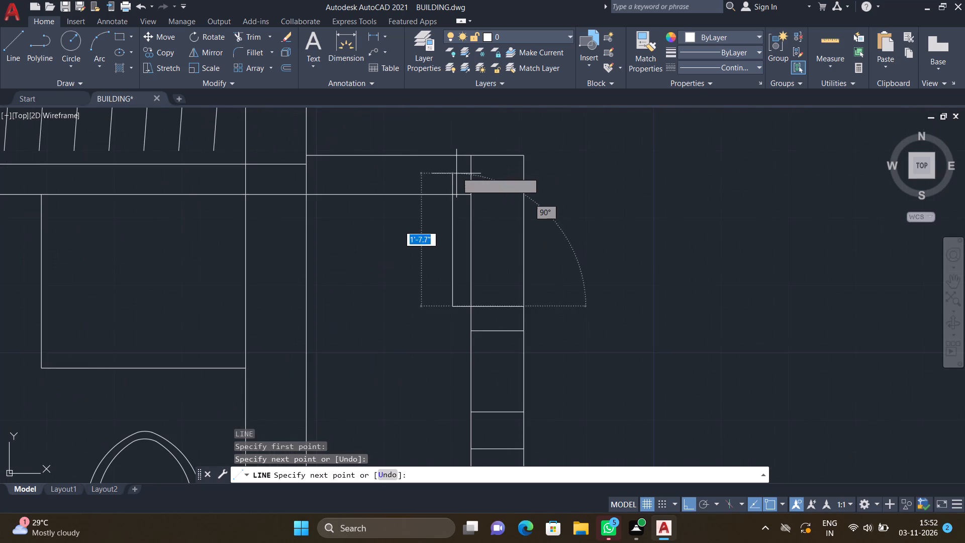
left_click(456, 194)
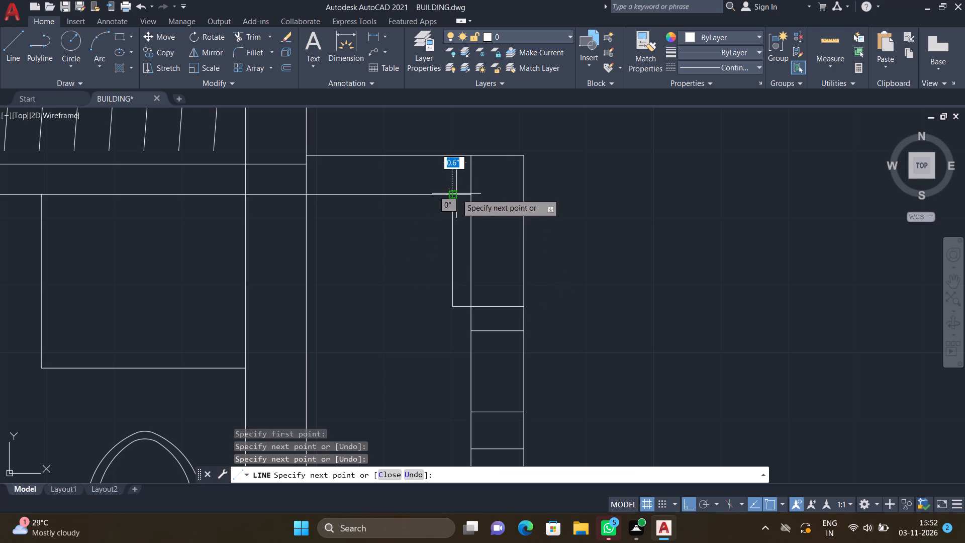
key("Return")
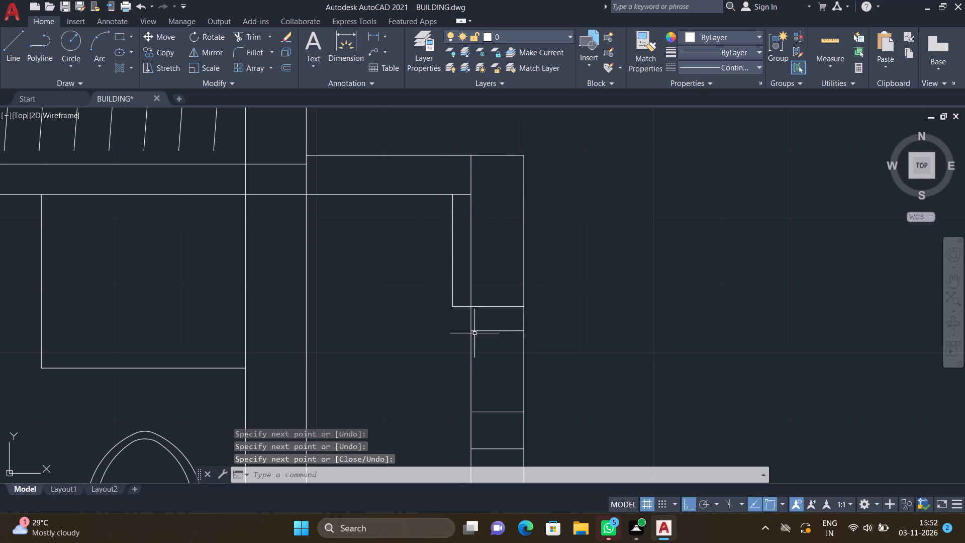
Draw a line inward from the upper cross piece's lower edge and up to the new corner, closing its inner end.
scroll(474, 333, "up", 1)
key("l")
key("Return")
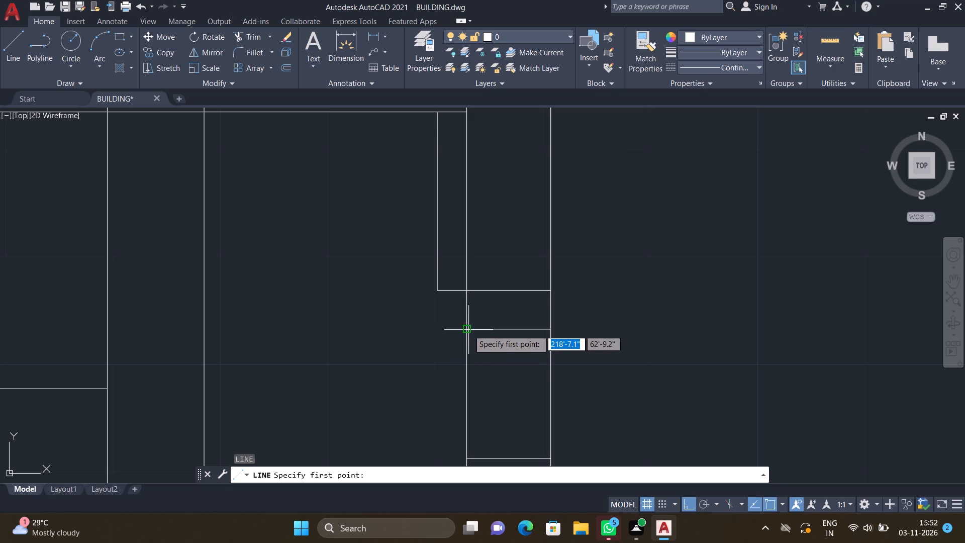
left_click(467, 327)
scroll(423, 328, "up", 2)
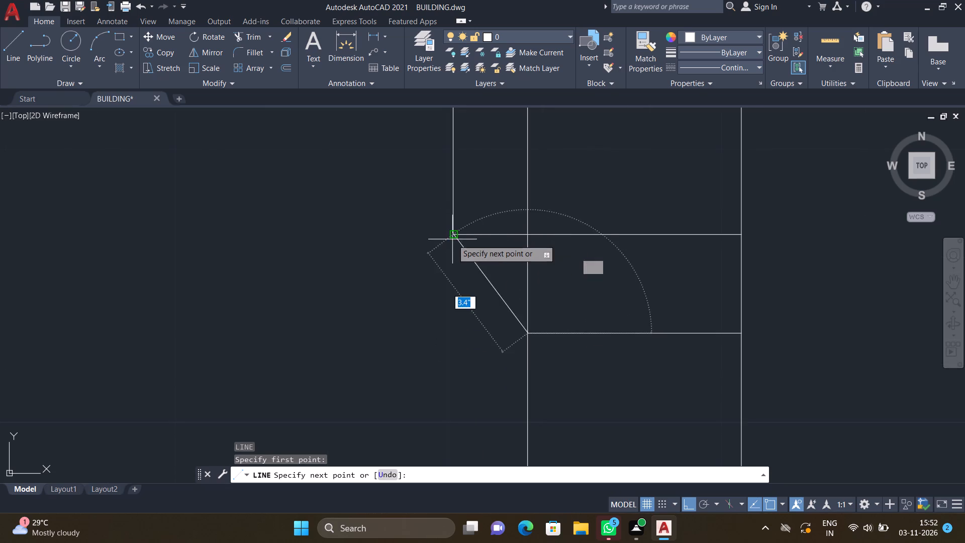
left_click(452, 334)
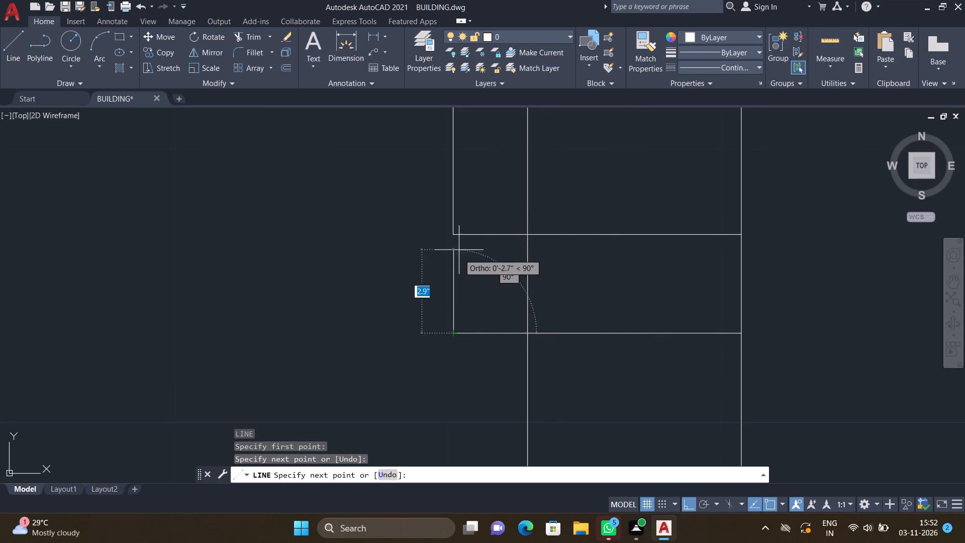
left_click(454, 237)
key("Return")
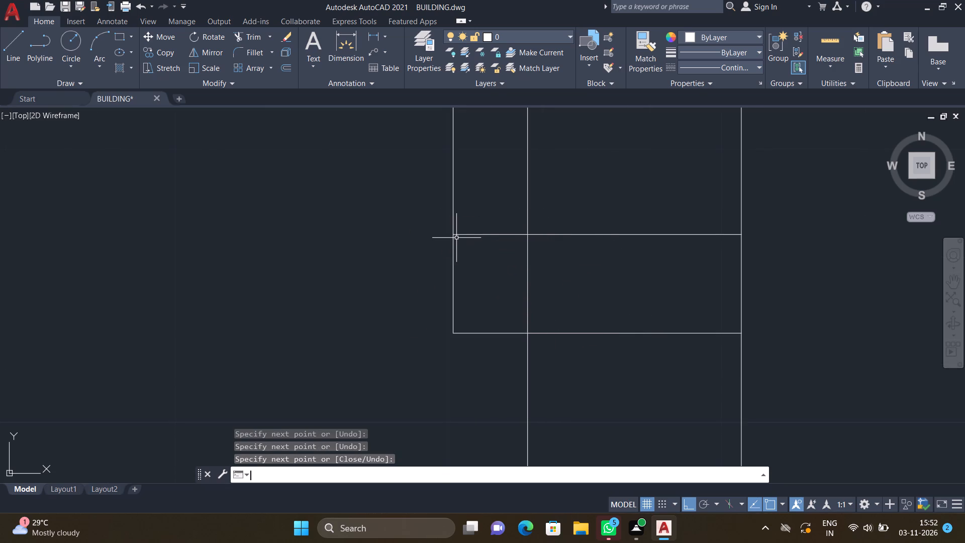
Trim away the projection's top edge and outer line where they extend beyond the strip's inner line, above the upper cross piece.
type("TR")
key("Return")
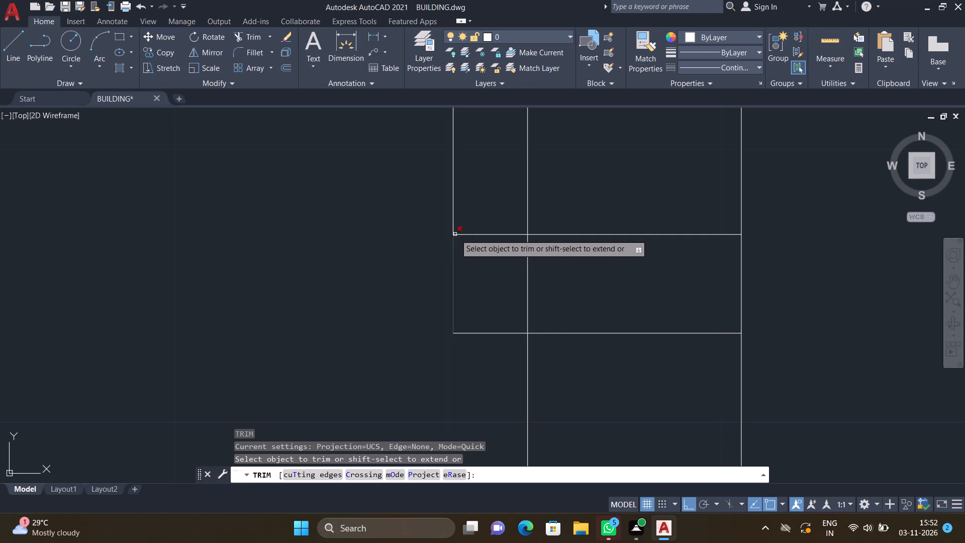
scroll(466, 225, "down", 2)
middle_click_drag(505, 228, 470, 290)
scroll(473, 279, "down", 2)
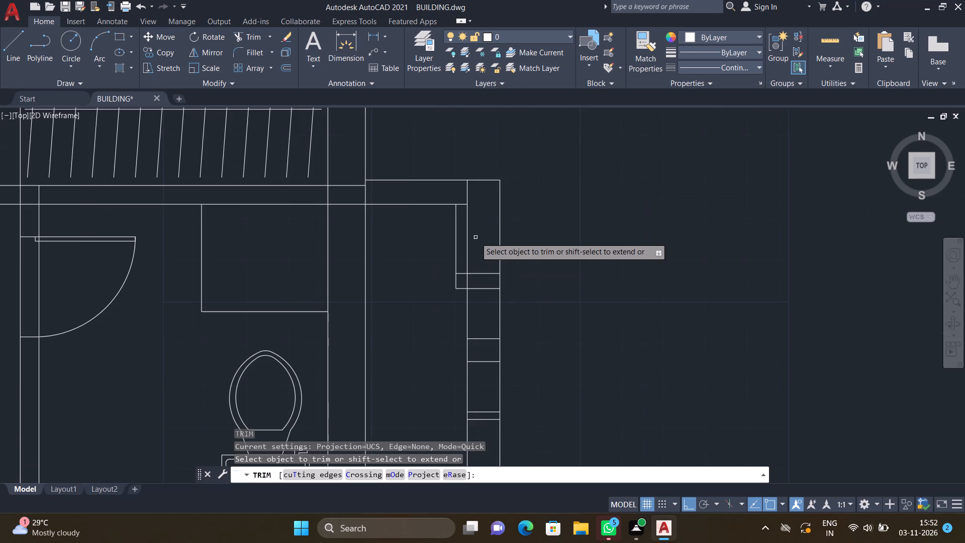
scroll(481, 182, "up", 1)
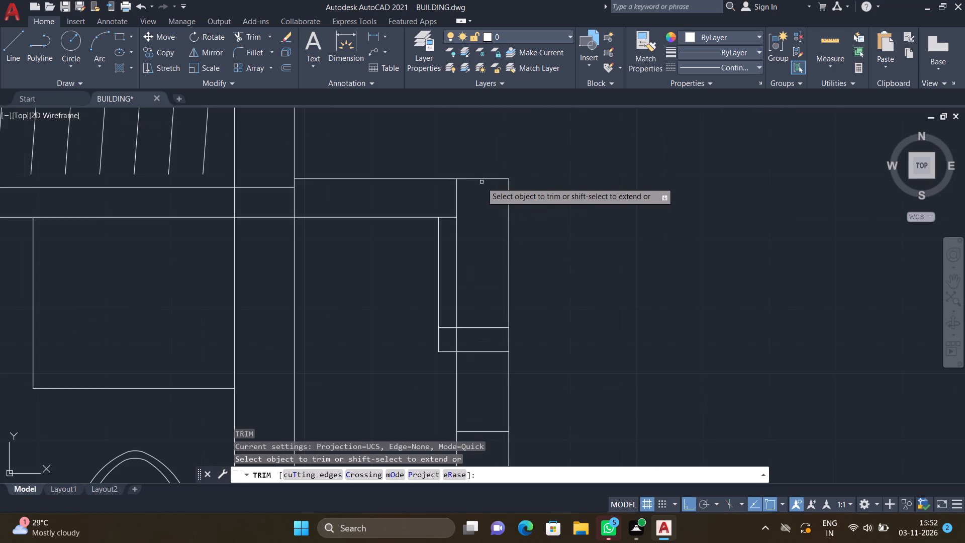
left_click_drag(478, 171, 532, 263)
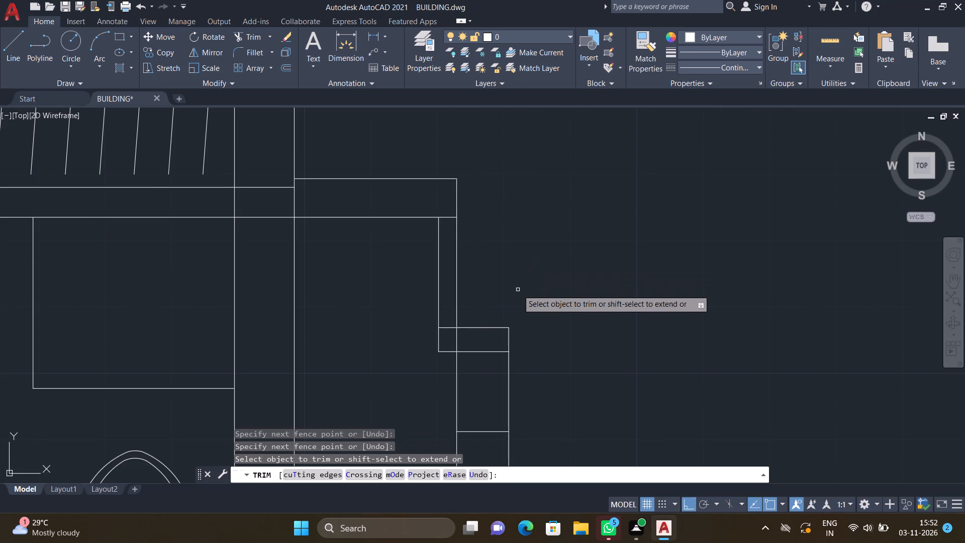
Trim the overlapping segments at the projection's upper inner corner and inside the upper cross piece, leaving a continuous stepped wall.
scroll(518, 290, "down", 2)
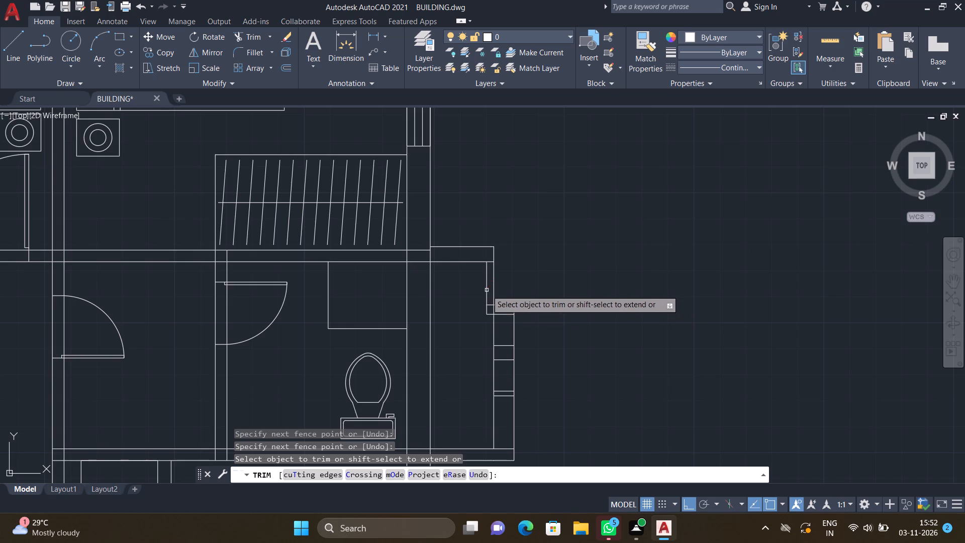
scroll(485, 288, "up", 2)
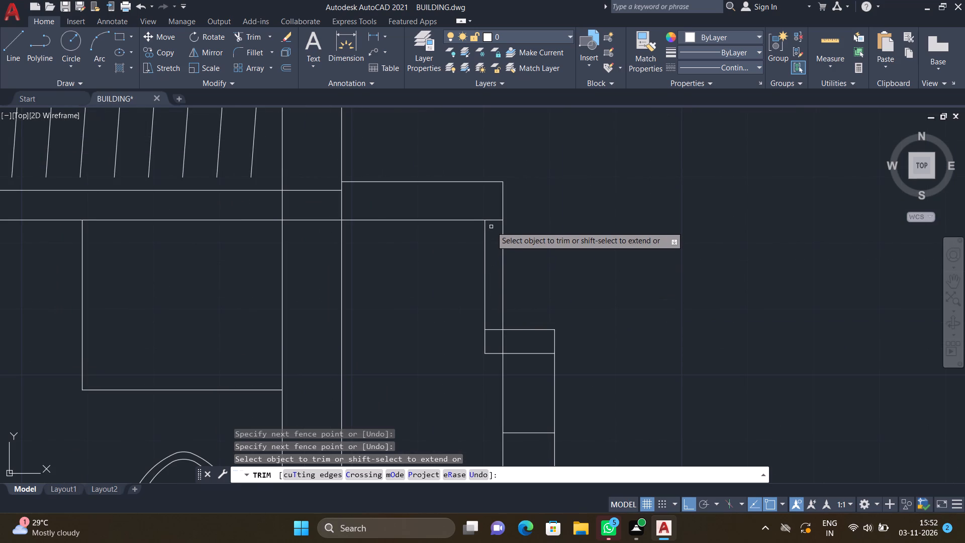
scroll(490, 226, "up", 1)
left_click_drag(489, 214, 495, 225)
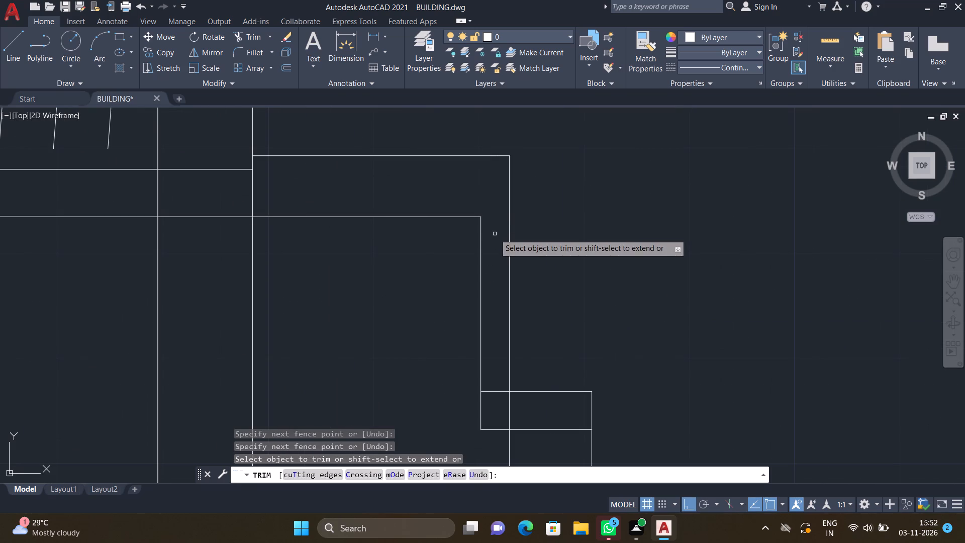
scroll(485, 270, "down", 1)
scroll(494, 358, "up", 3)
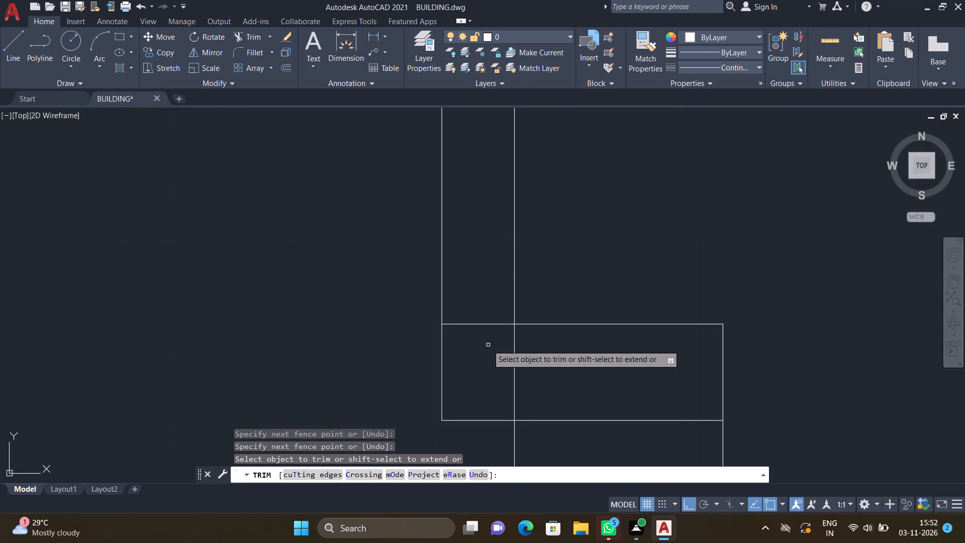
left_click(483, 324)
left_click(515, 358)
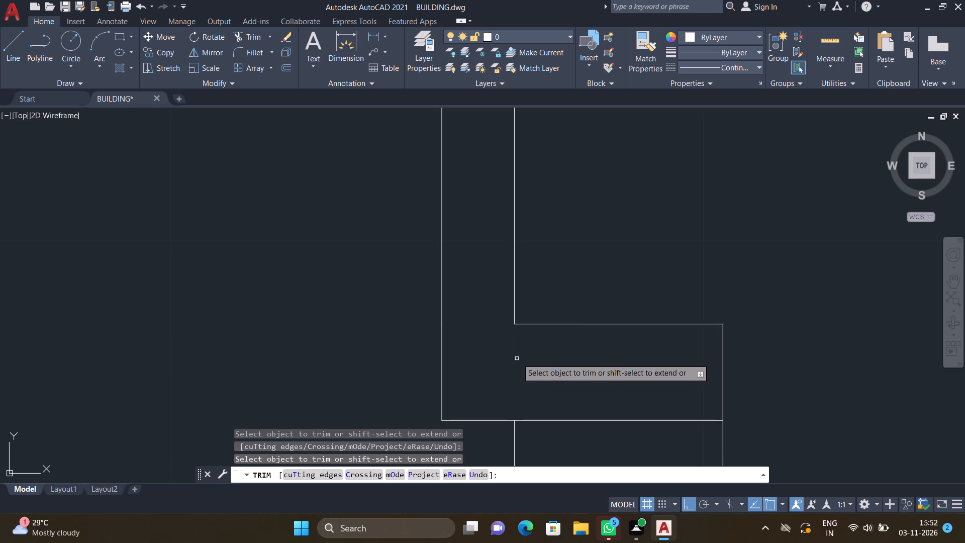
key("Return")
Draw a short horizontal line across the wall between the dining area and kitchen, just below the square beside the wall.
scroll(516, 348, "down", 4)
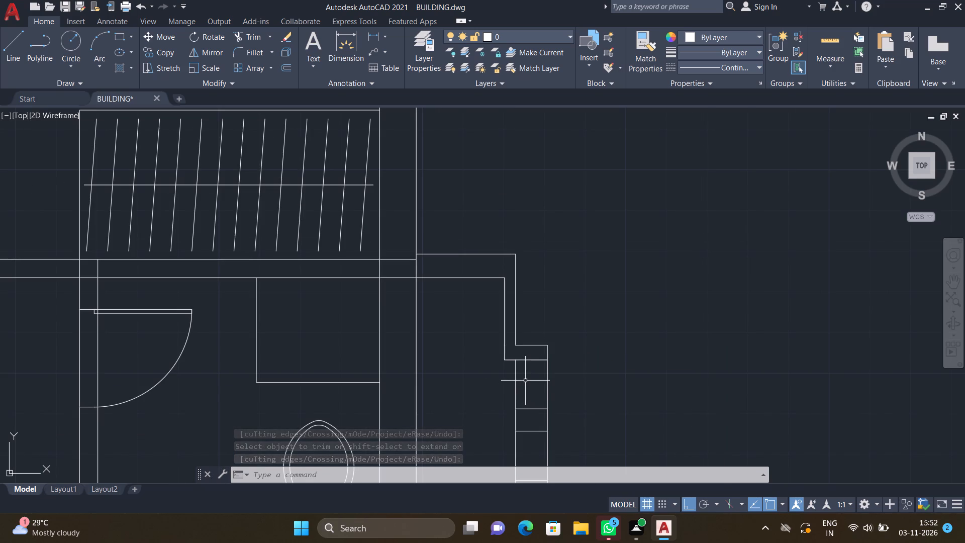
scroll(515, 362, "down", 5)
scroll(513, 404, "up", 4)
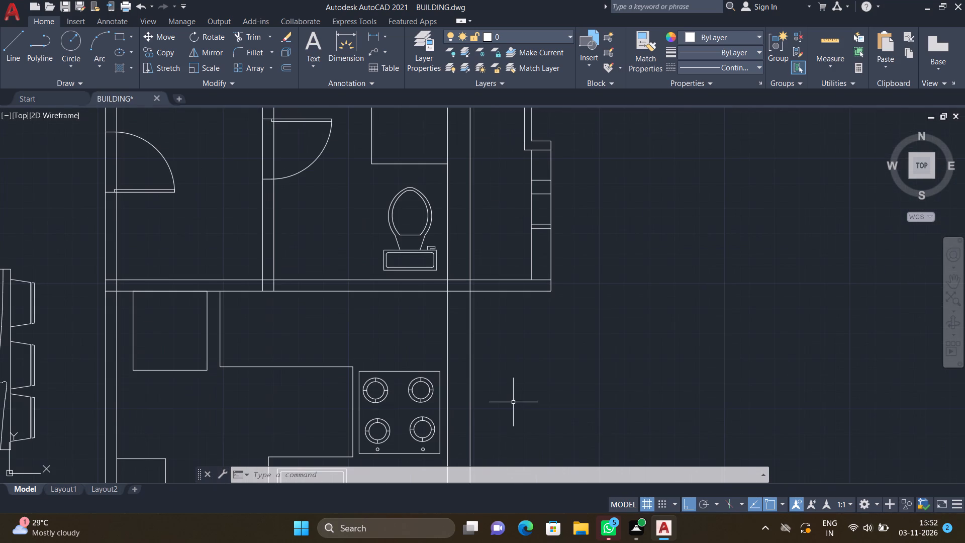
middle_click_drag(520, 331, 516, 350)
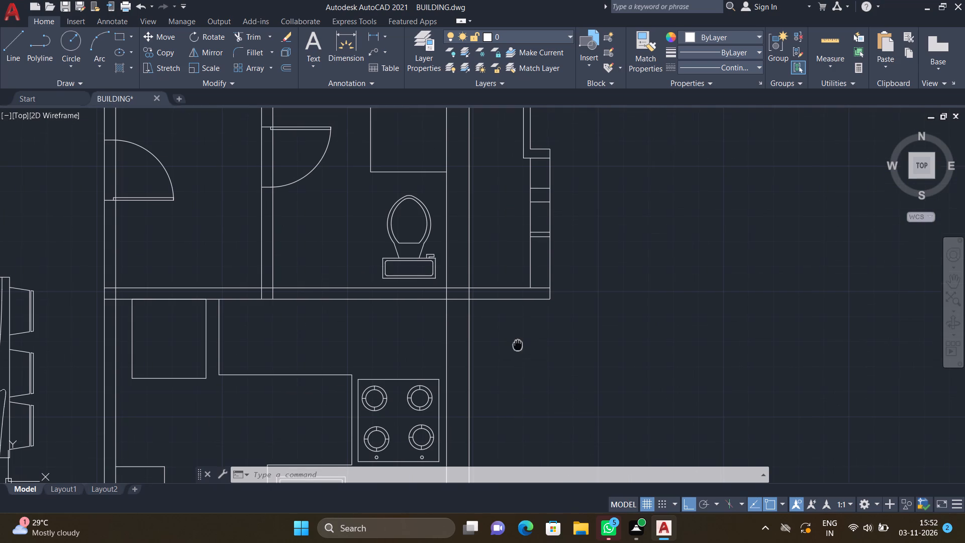
middle_click_drag(516, 350, 512, 366)
scroll(509, 355, "down", 3)
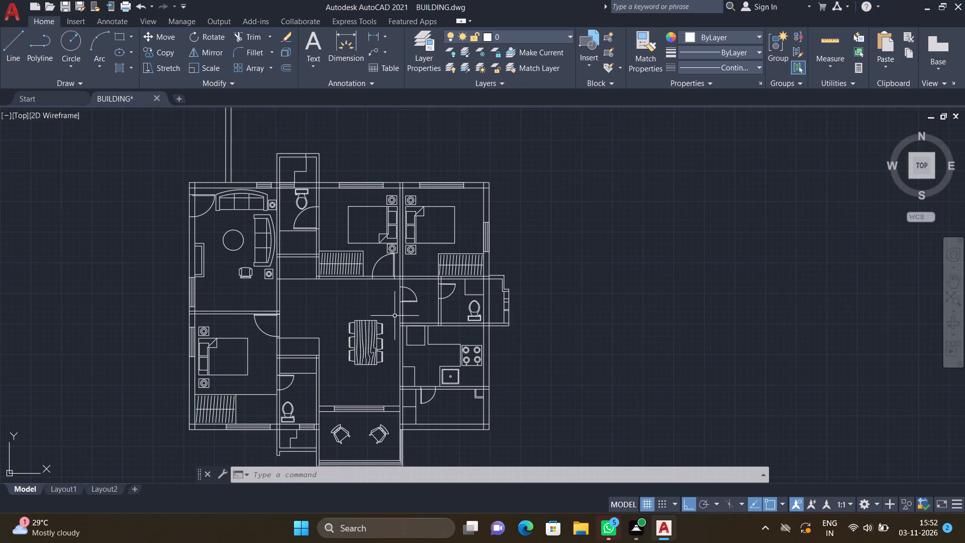
scroll(515, 320, "down", 2)
scroll(389, 275, "up", 2)
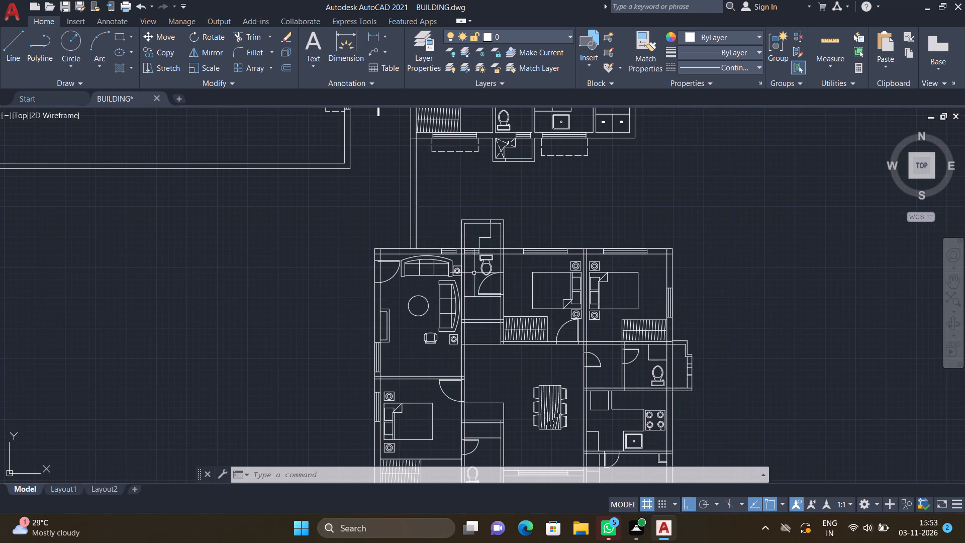
key("l")
key("Return")
scroll(457, 364, "up", 2)
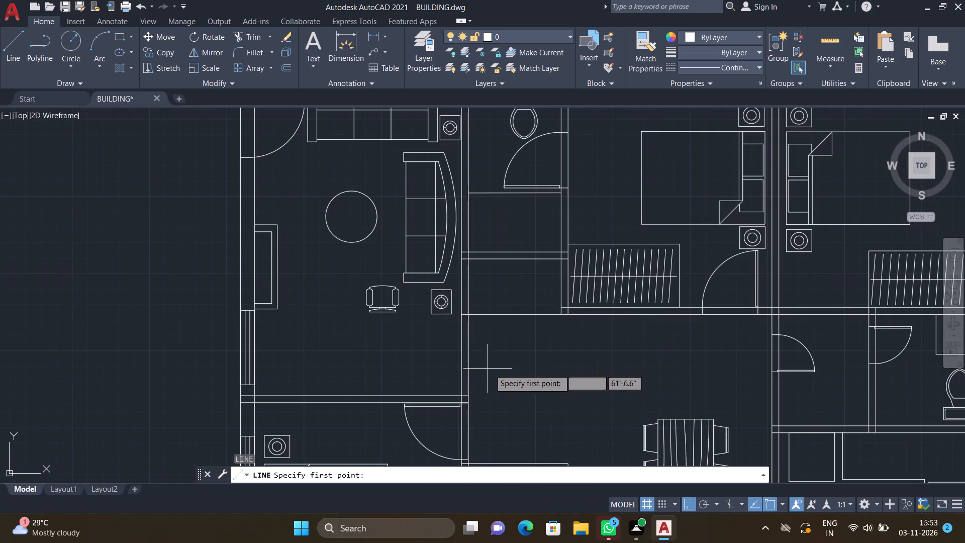
scroll(488, 333, "down", 2)
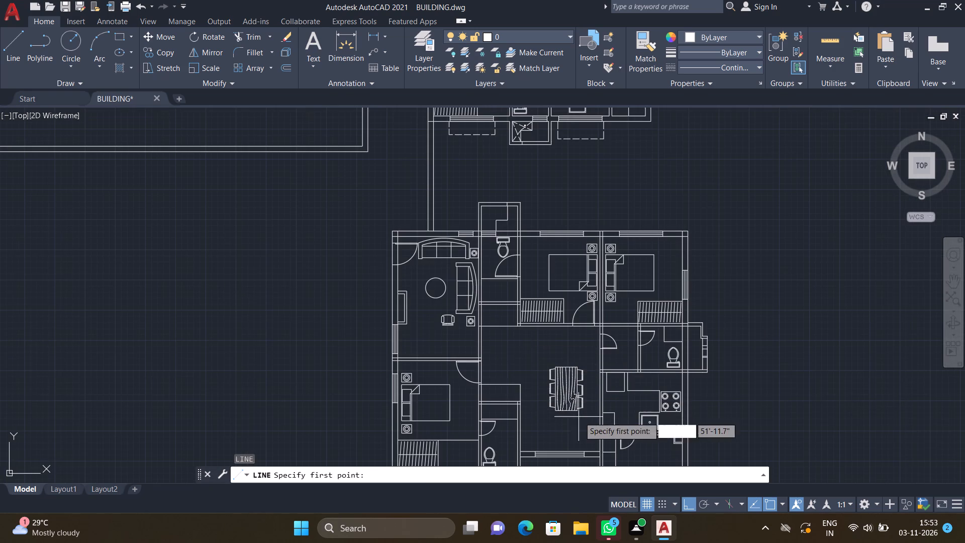
scroll(559, 405, "down", 1)
scroll(577, 403, "up", 3)
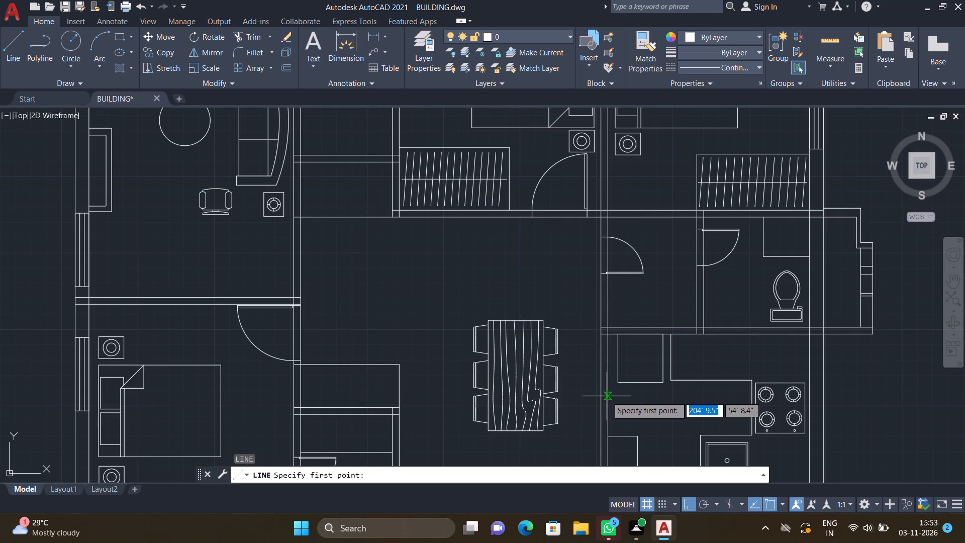
scroll(605, 398, "up", 2)
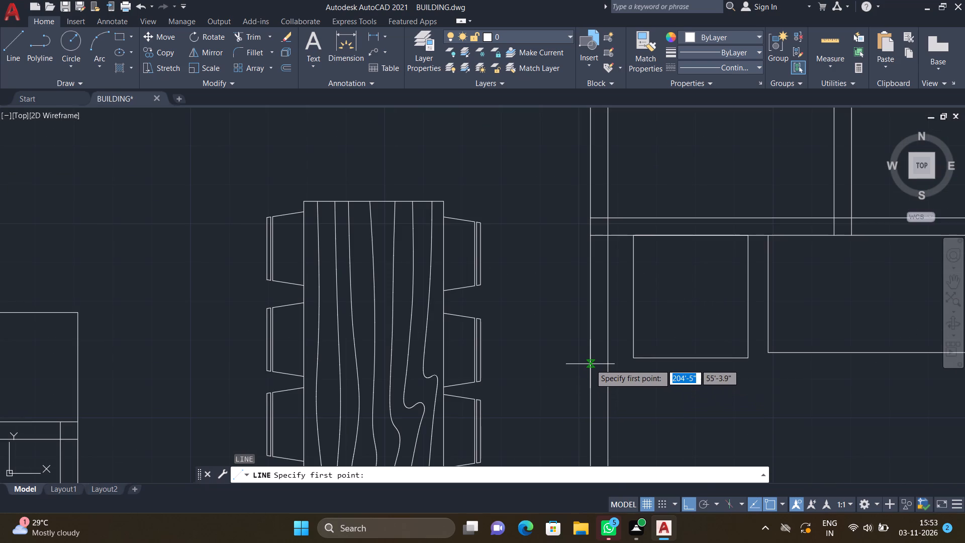
scroll(590, 366, "up", 1)
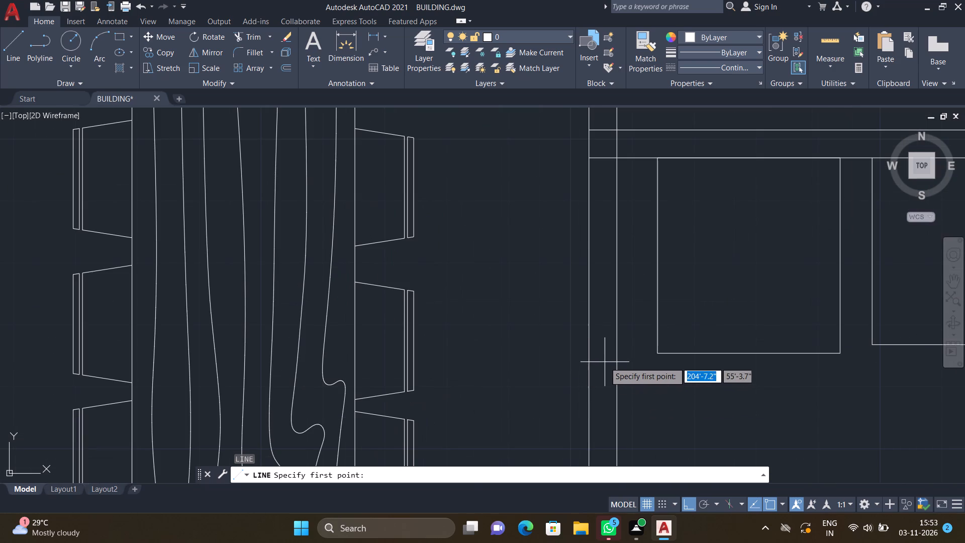
left_click(617, 358)
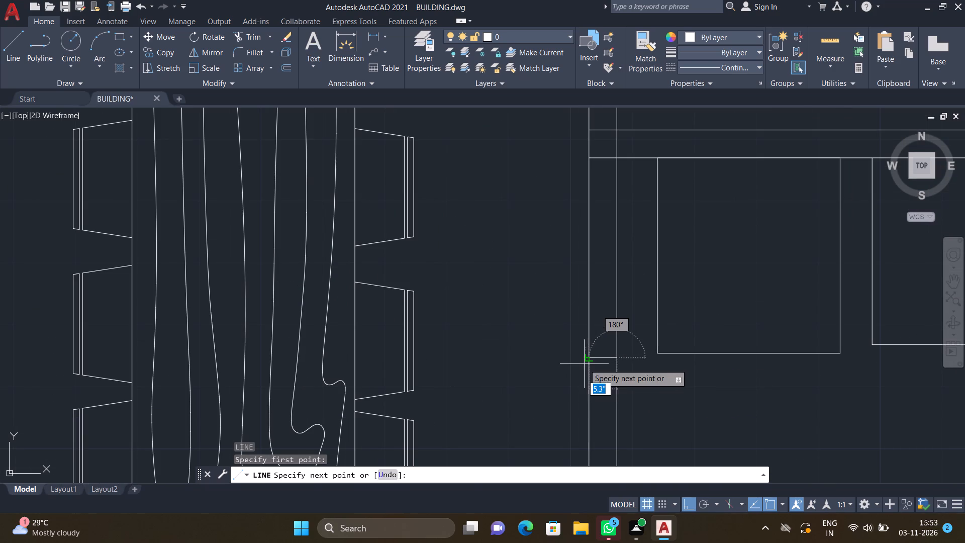
left_click(591, 358)
key("backslash")
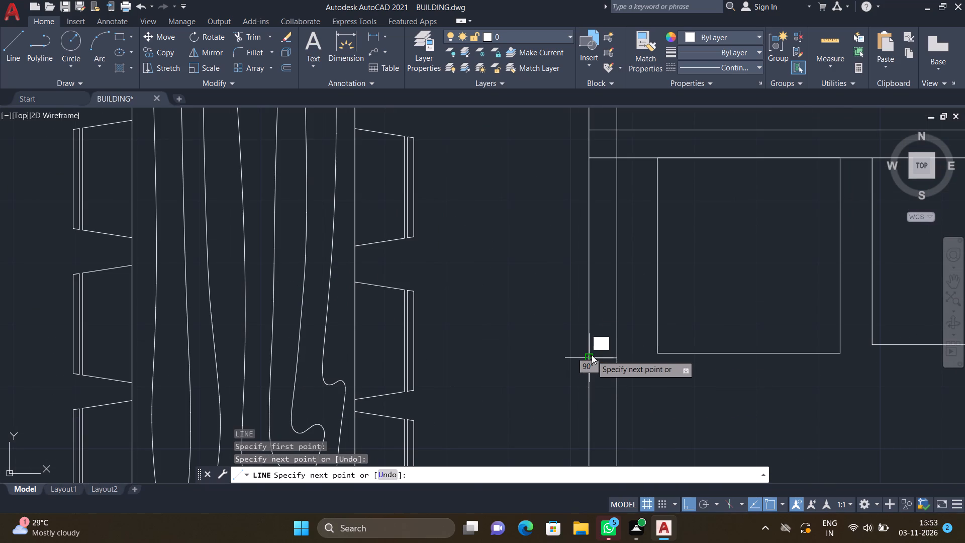
key("Return")
key("Escape")
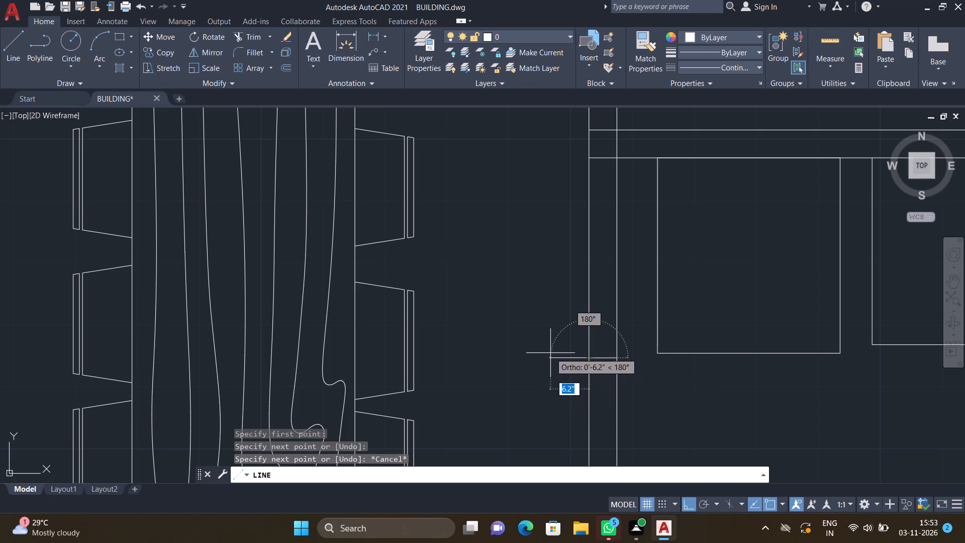
key("Return")
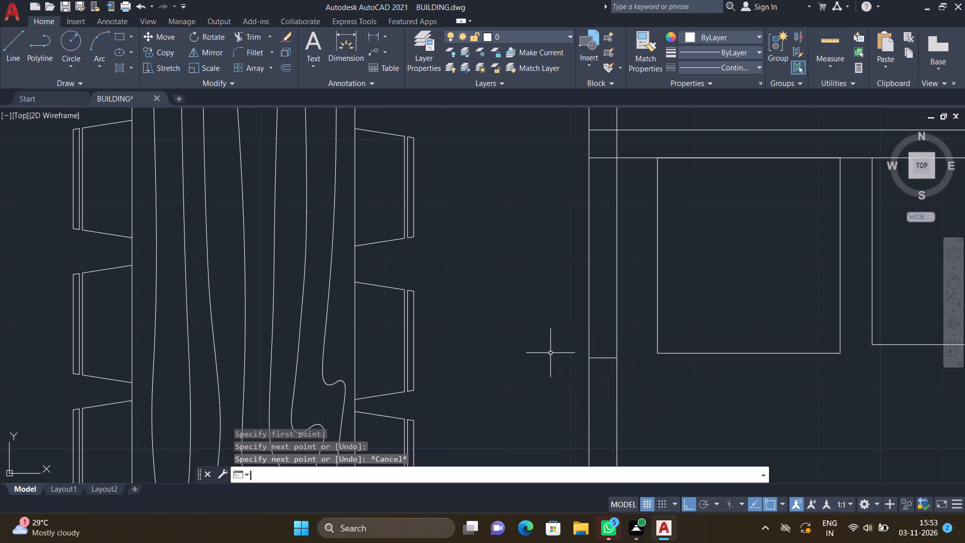
Trim away both lines of the wall between the living room and dining area, above the lower-left bedroom's door.
scroll(548, 348, "down", 4)
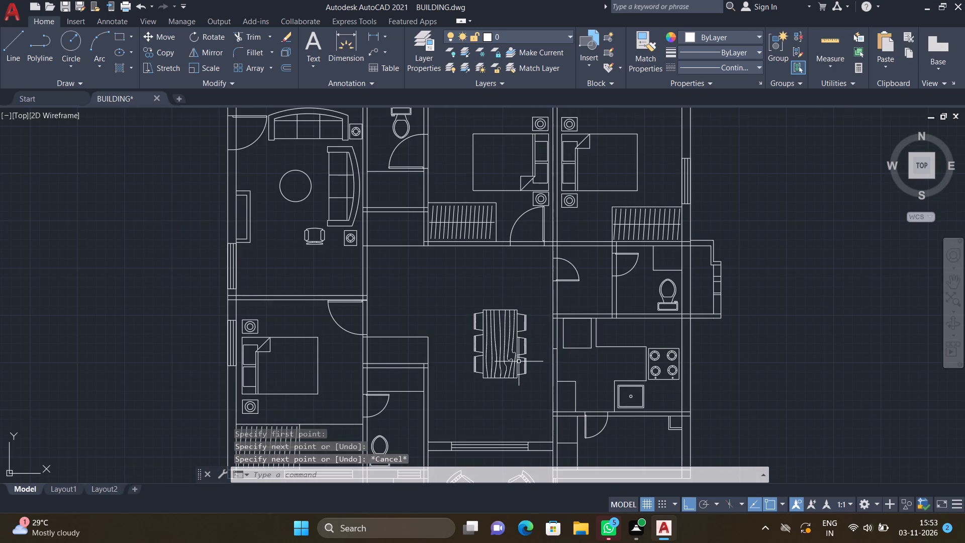
type("TR")
key("Return")
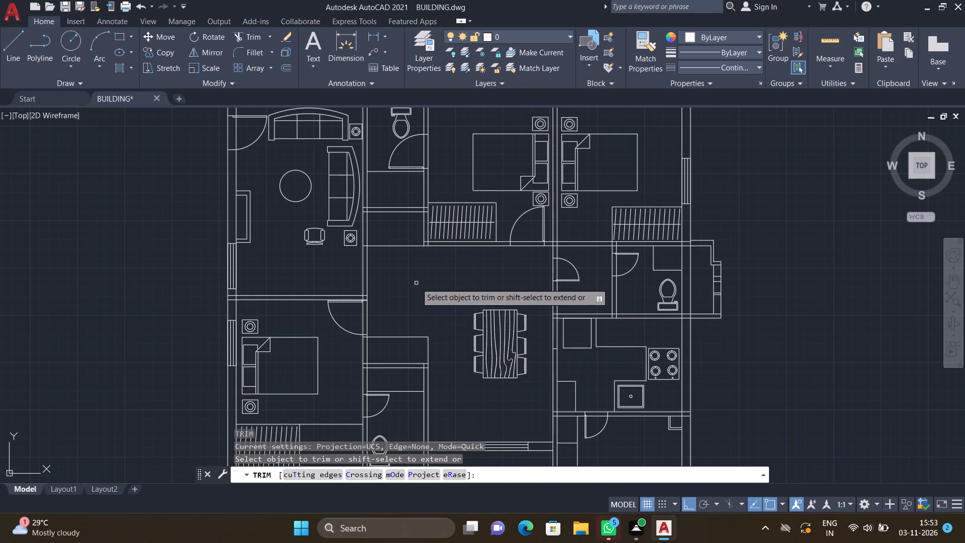
scroll(364, 262, "up", 2)
left_click_drag(351, 268, 387, 279)
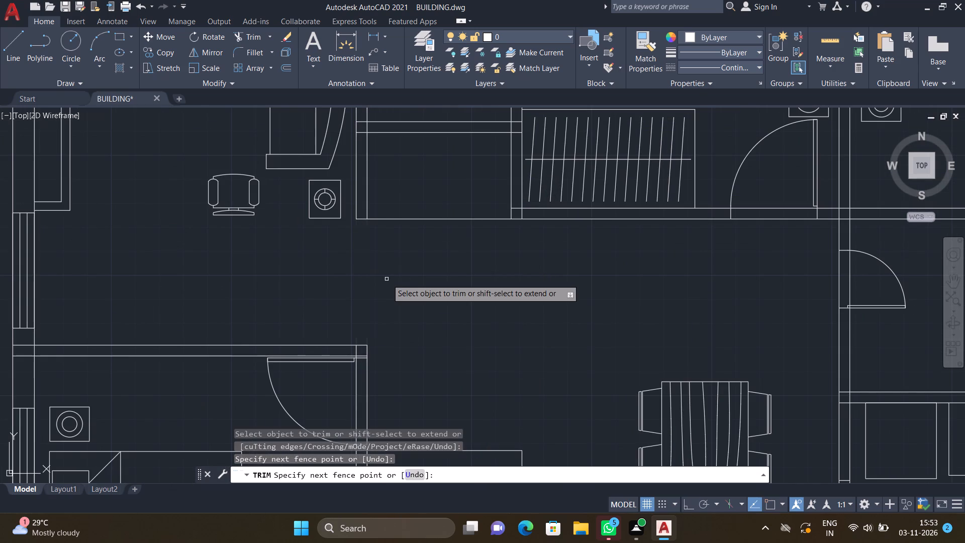
Trim away both lines of the kitchen's dining-side wall below the short cross line, down to the kitchen's lower wall.
scroll(424, 300, "down", 3)
scroll(528, 401, "down", 1)
middle_click_drag(510, 386, 449, 320)
scroll(455, 307, "up", 3)
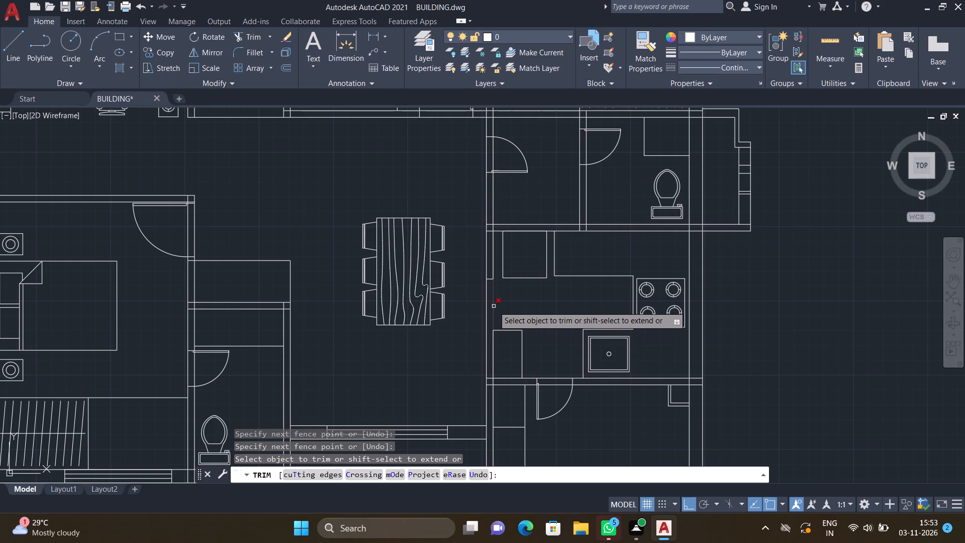
scroll(494, 306, "up", 2)
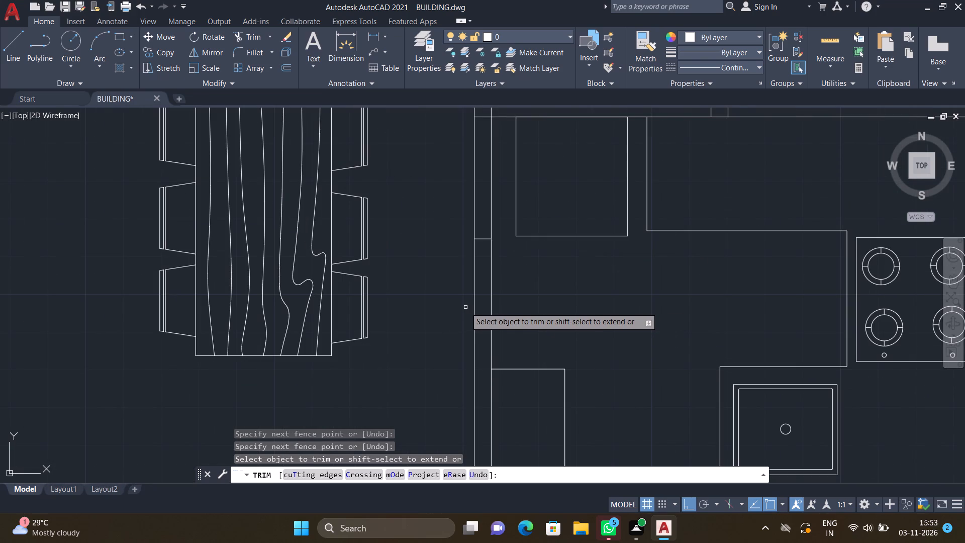
scroll(465, 307, "down", 1)
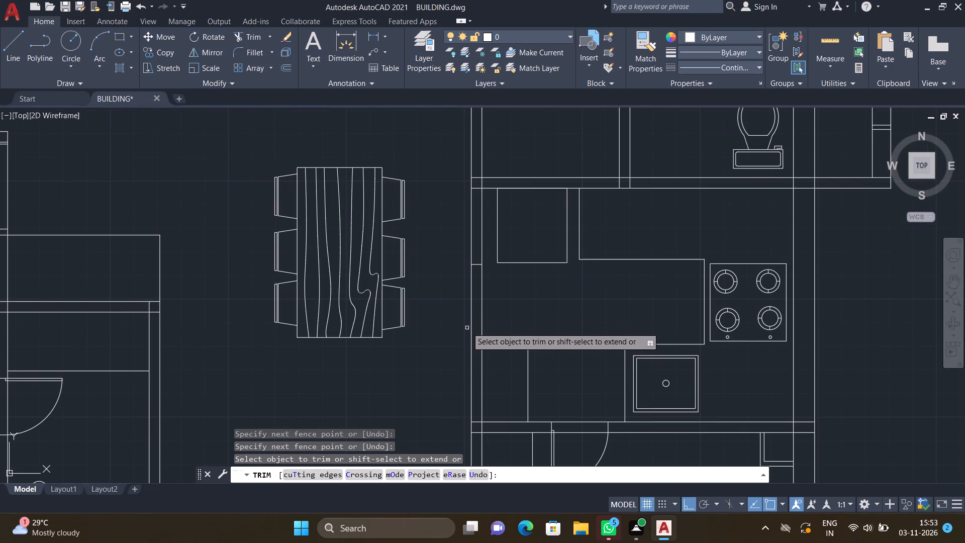
left_click_drag(467, 319, 482, 320)
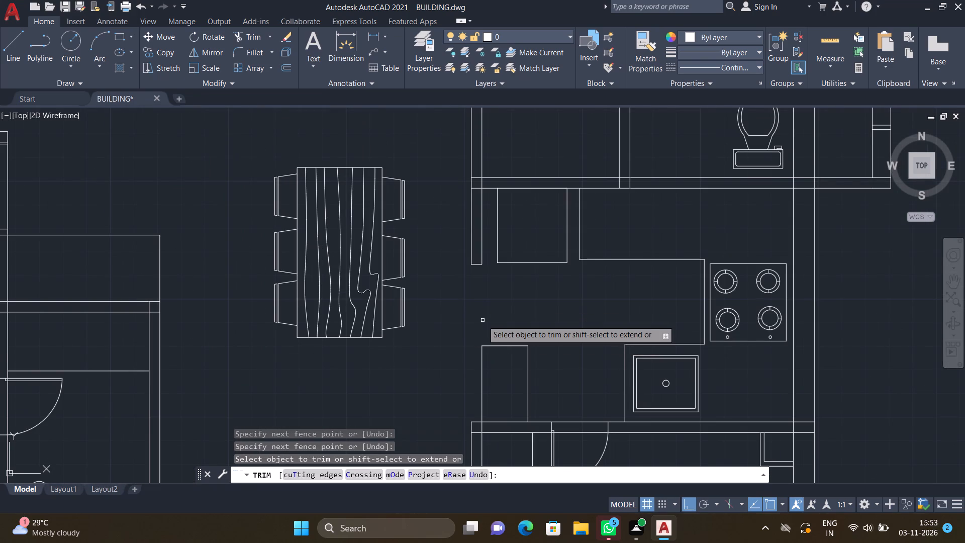
key("Return")
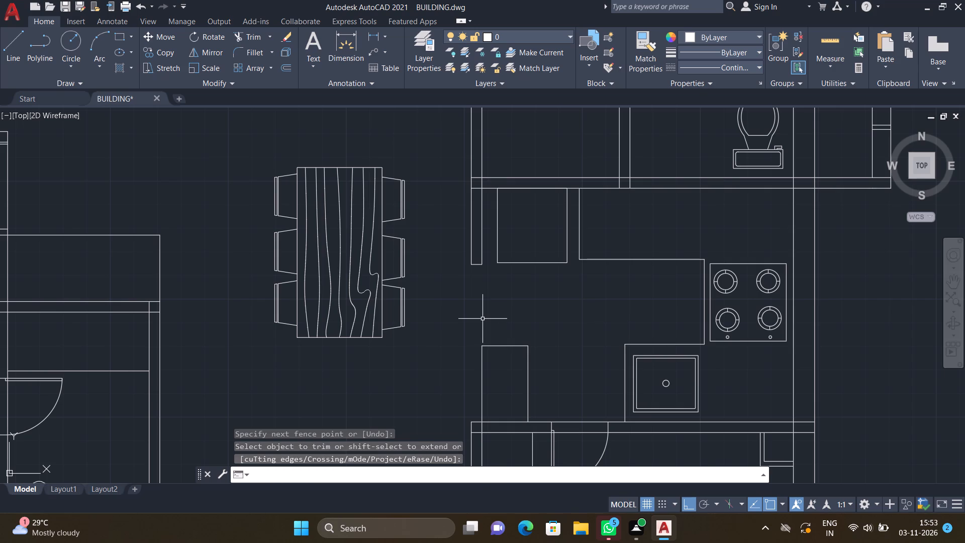
Set the current linetype to the dashed ACAD linetype.
scroll(455, 327, "down", 4)
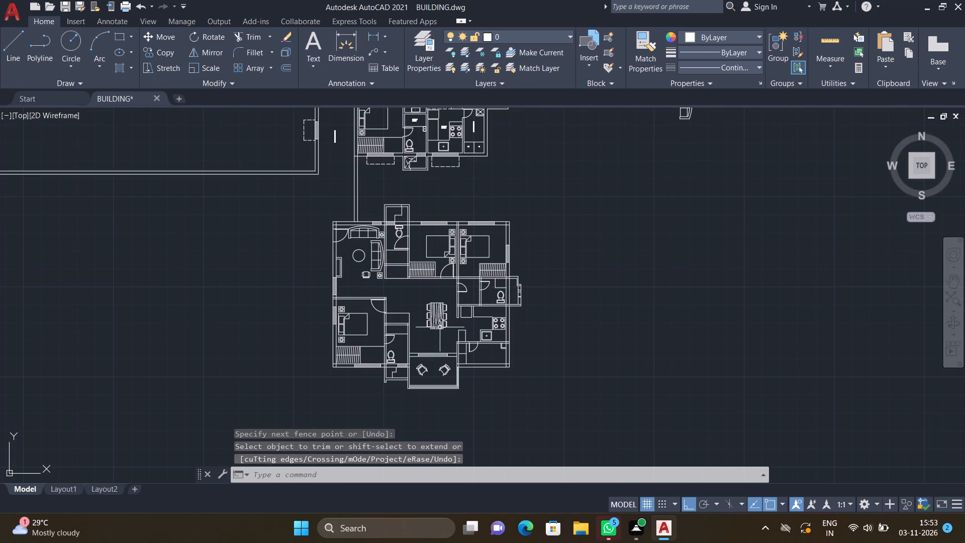
scroll(373, 198, "up", 2)
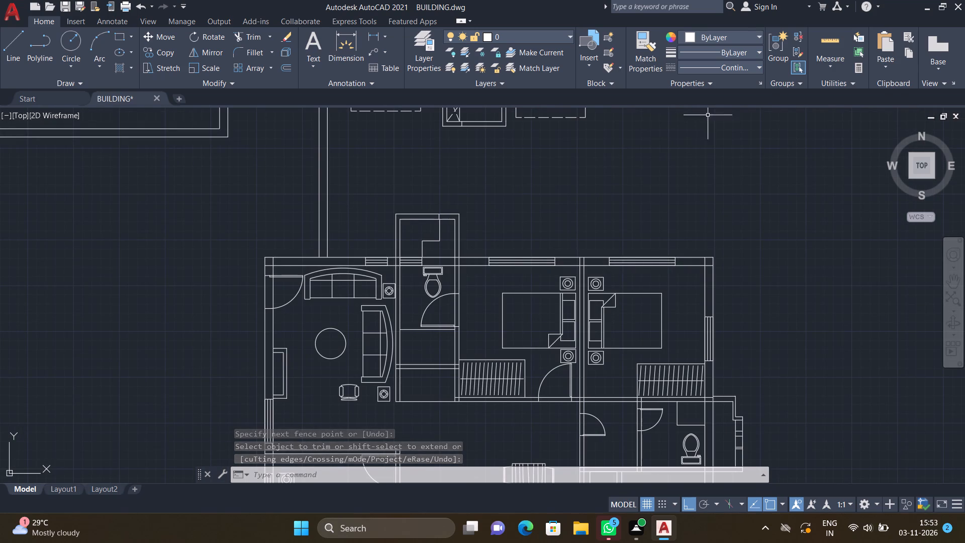
left_click(719, 66)
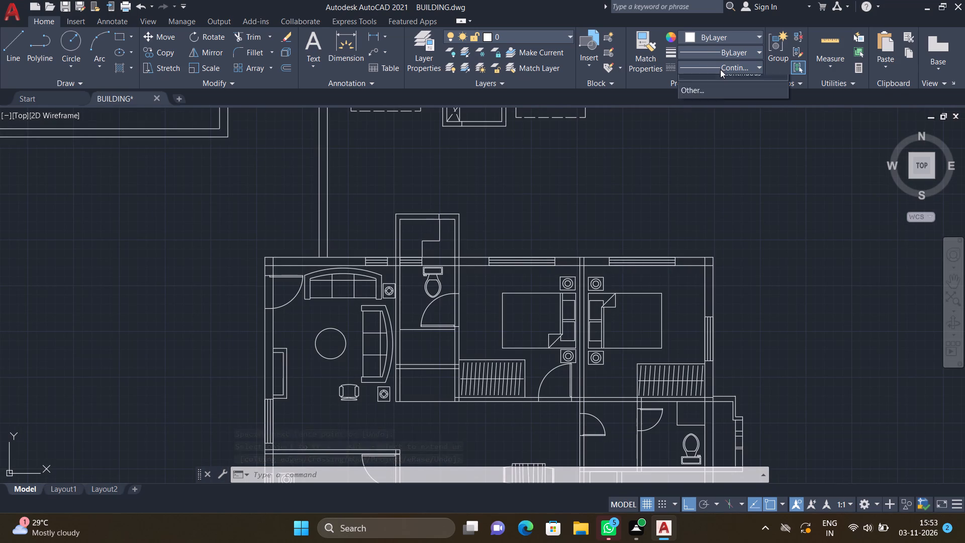
left_click(723, 112)
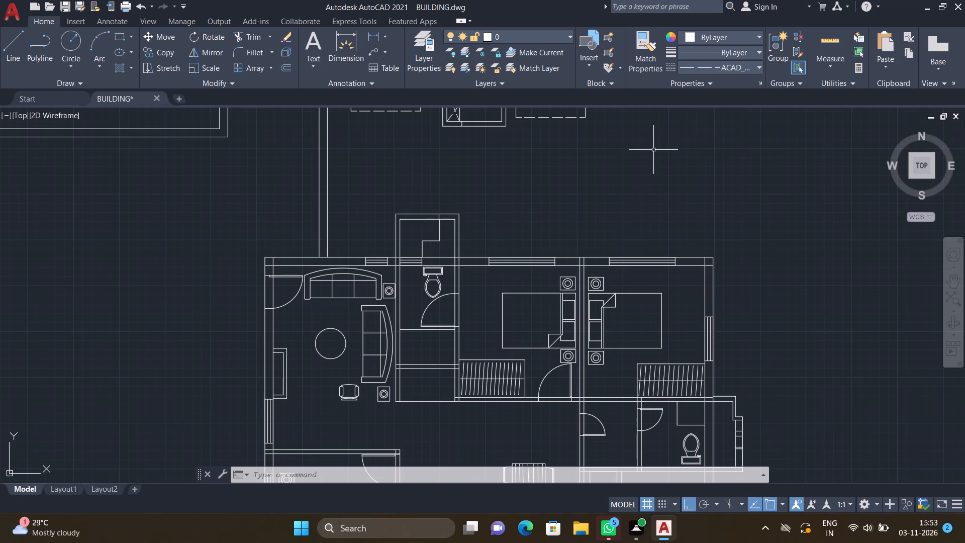
Draw a three-sided dashed outline about 2'-4" wide and 1'-6" deep outside the living room's small upper window, ending on the wall.
key("l")
key("Return")
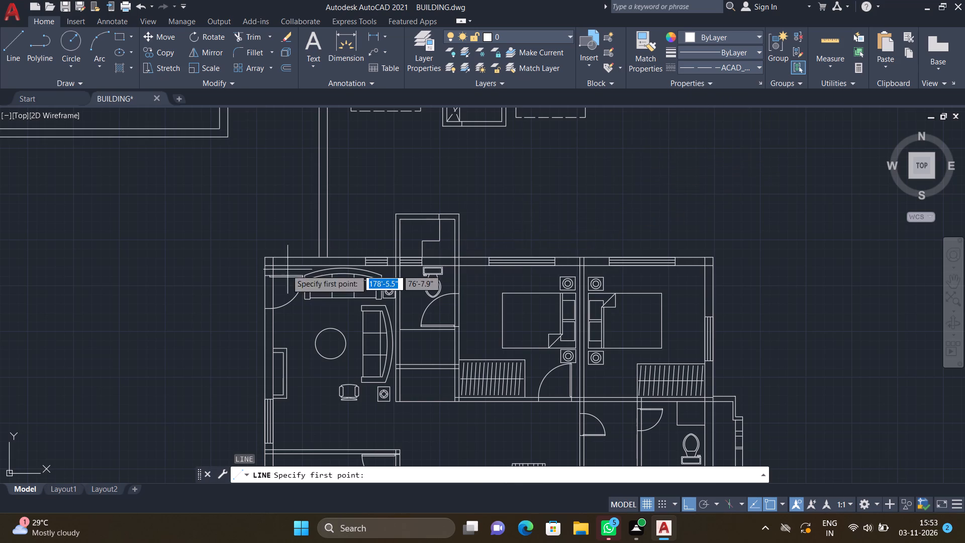
scroll(298, 262, "up", 1)
scroll(386, 245, "up", 2)
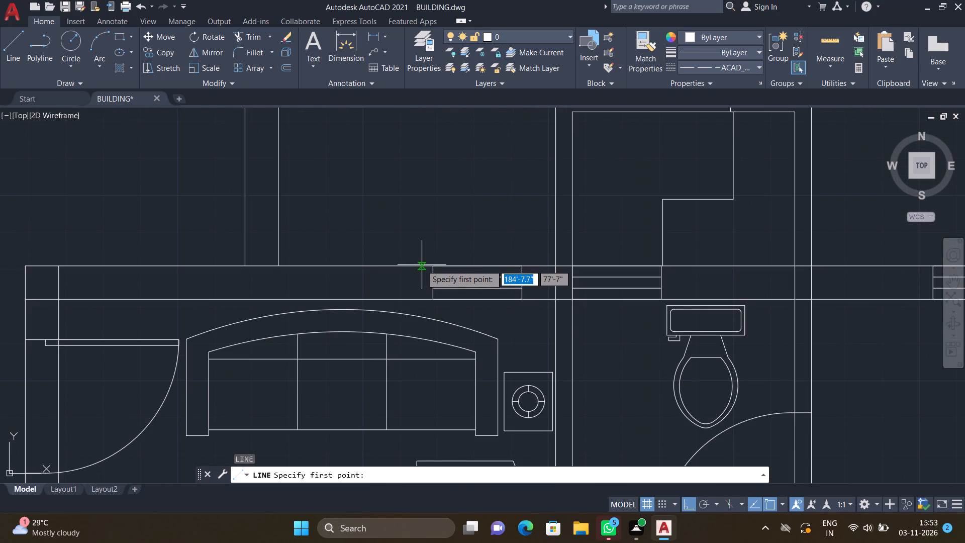
left_click(425, 266)
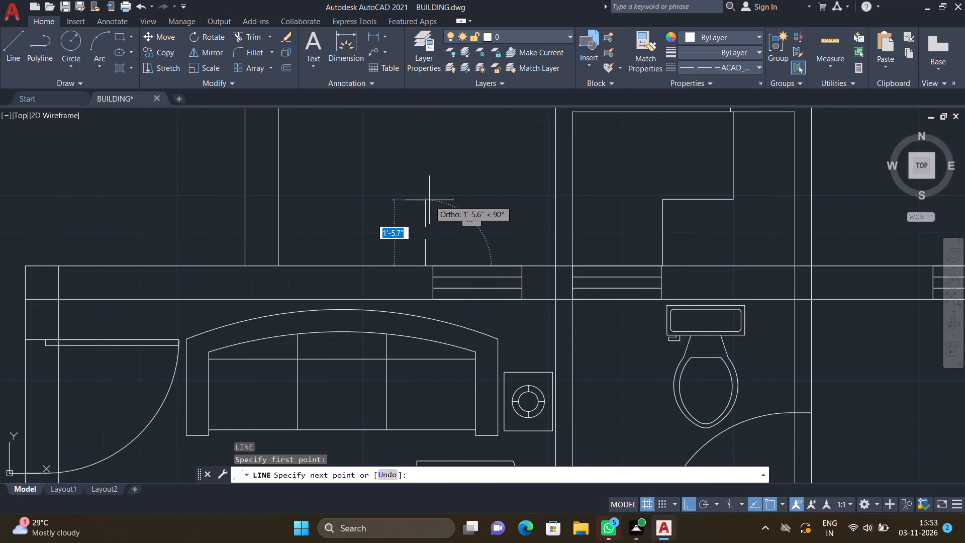
left_click(429, 198)
scroll(533, 212, "up", 1)
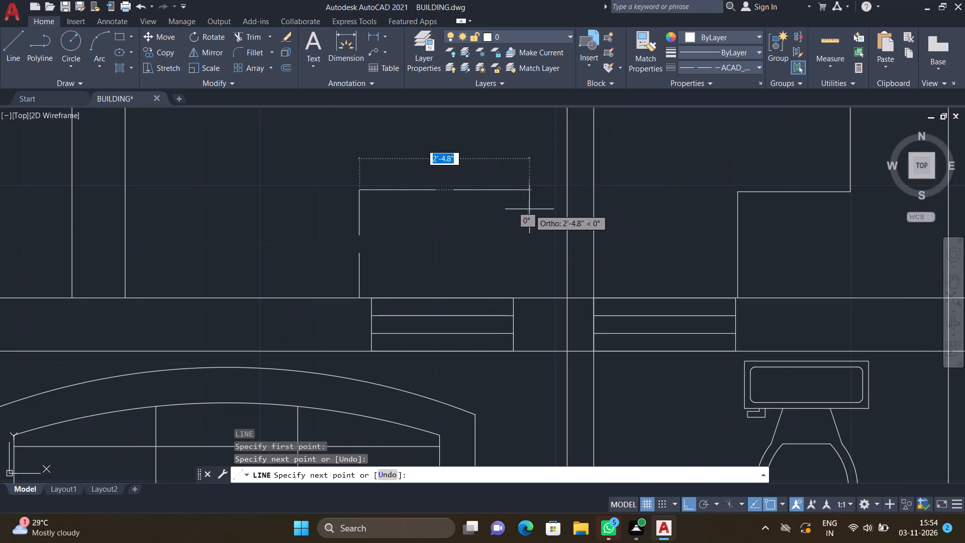
left_click(526, 206)
scroll(522, 293, "up", 1)
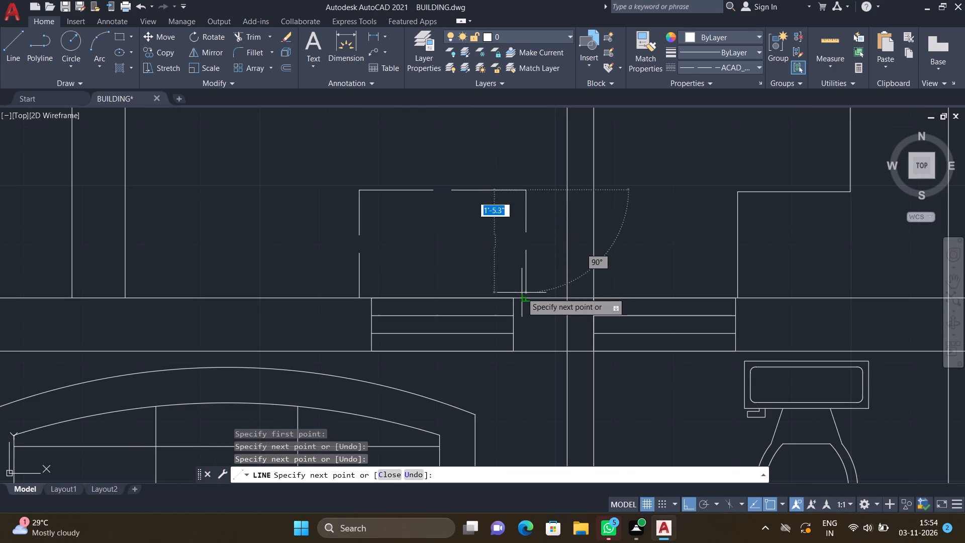
scroll(522, 293, "up", 2)
left_click(527, 314)
key("Return")
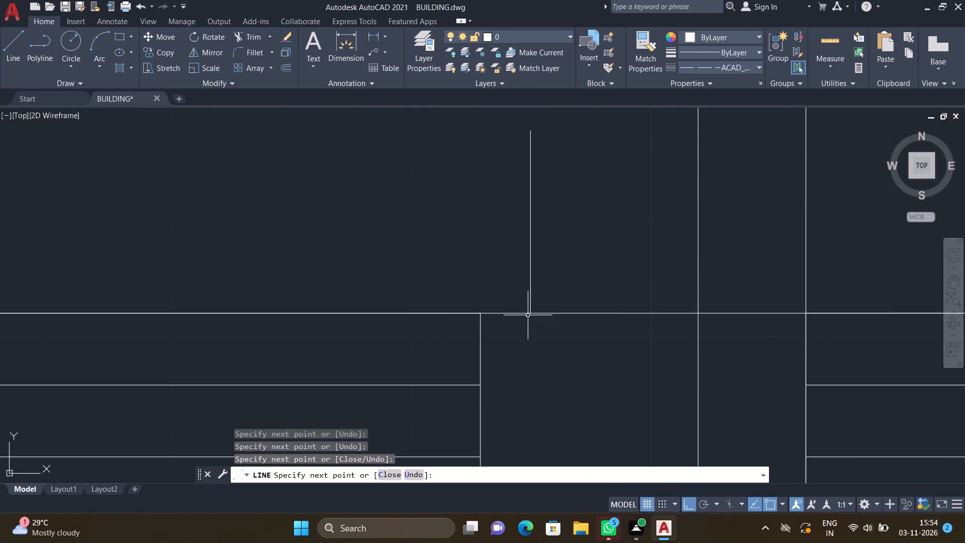
Draw a three-sided dashed outline about 6'-4" wide and 2'-9" deep outside the upper window of the bedroom beside the toilet.
scroll(522, 313, "down", 3)
middle_click_drag(492, 315, 364, 277)
scroll(364, 277, "down", 4)
scroll(482, 264, "up", 2)
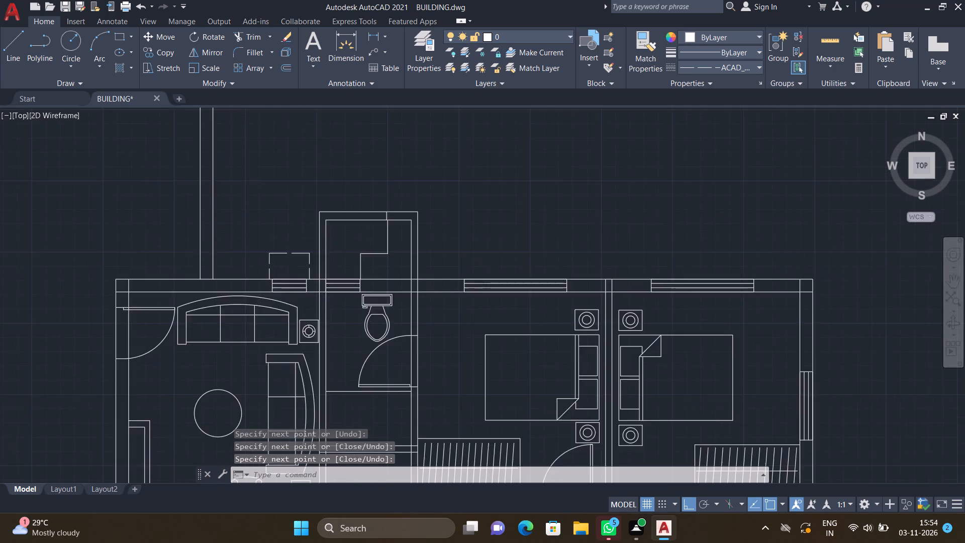
key("l")
key("Return")
scroll(429, 282, "up", 3)
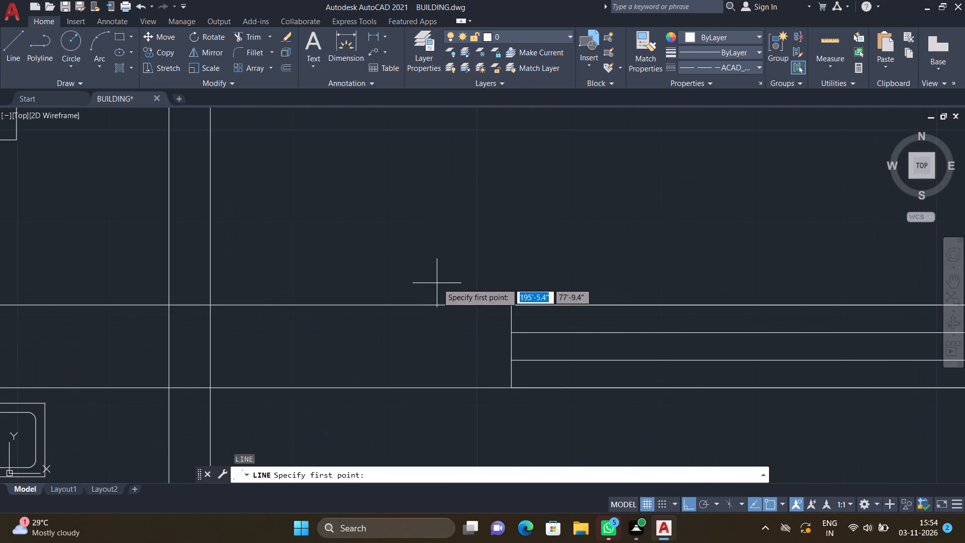
left_click(495, 305)
scroll(496, 248, "down", 4)
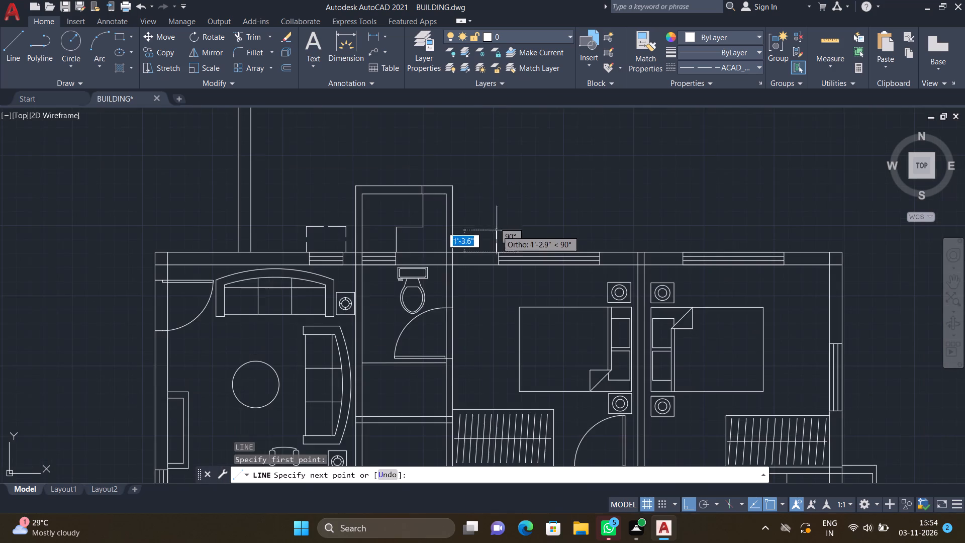
scroll(499, 217, "up", 3)
left_click(495, 175)
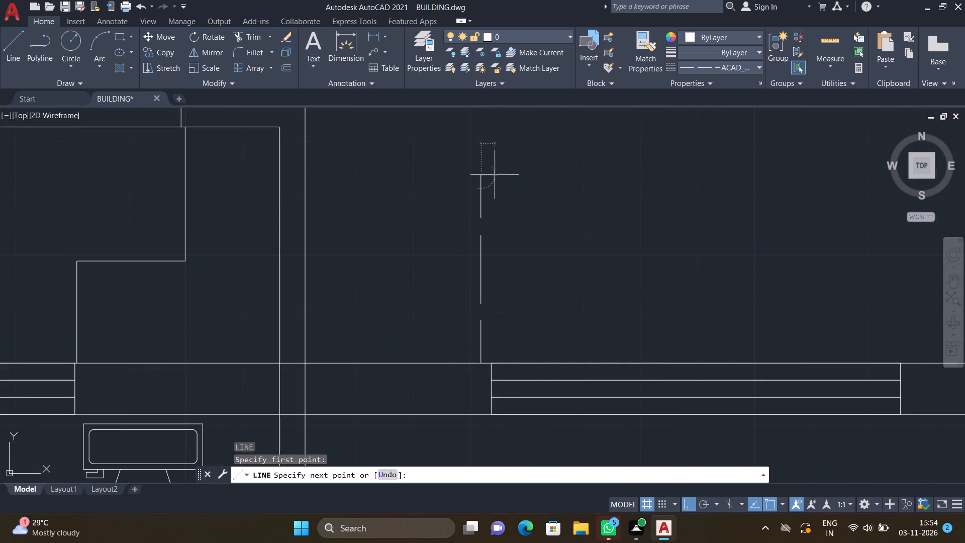
scroll(621, 175, "down", 3)
scroll(701, 191, "up", 2)
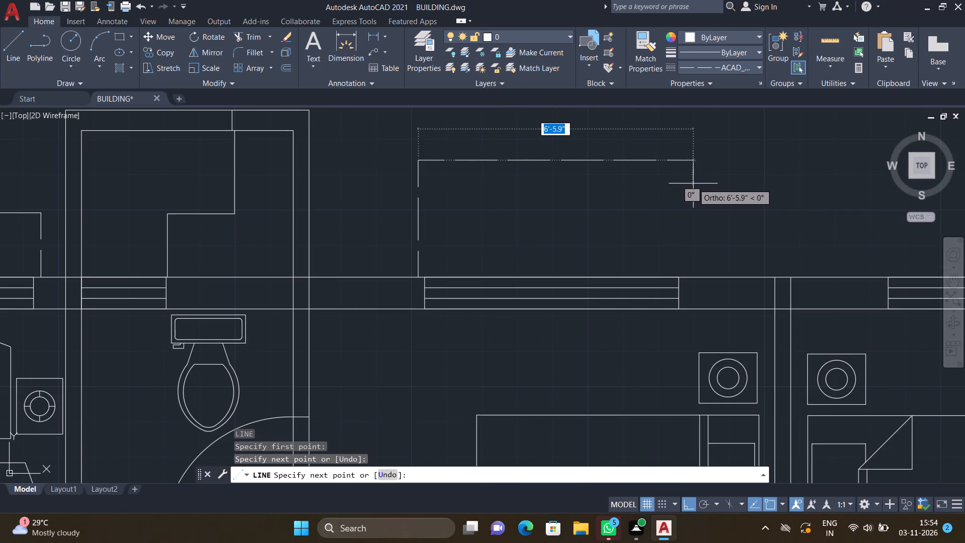
left_click(687, 173)
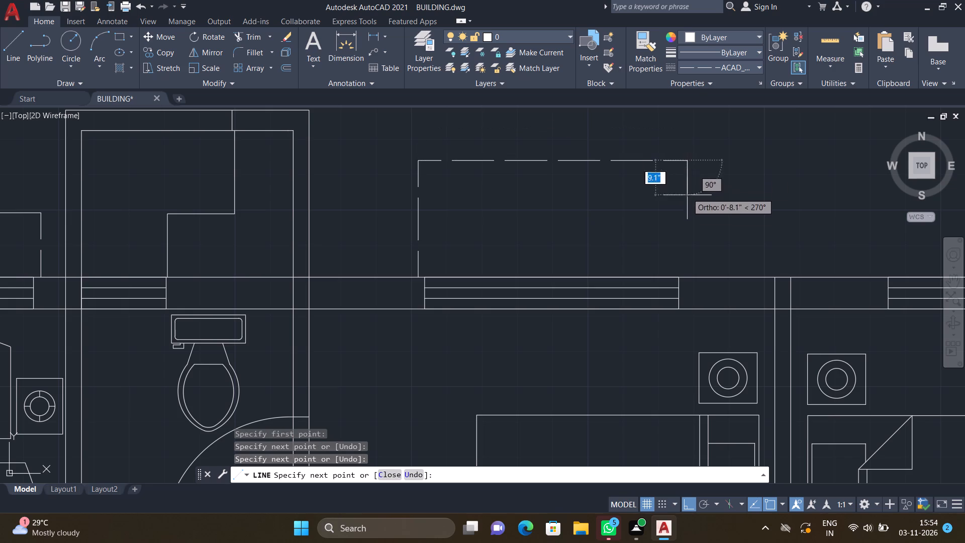
scroll(691, 268, "up", 2)
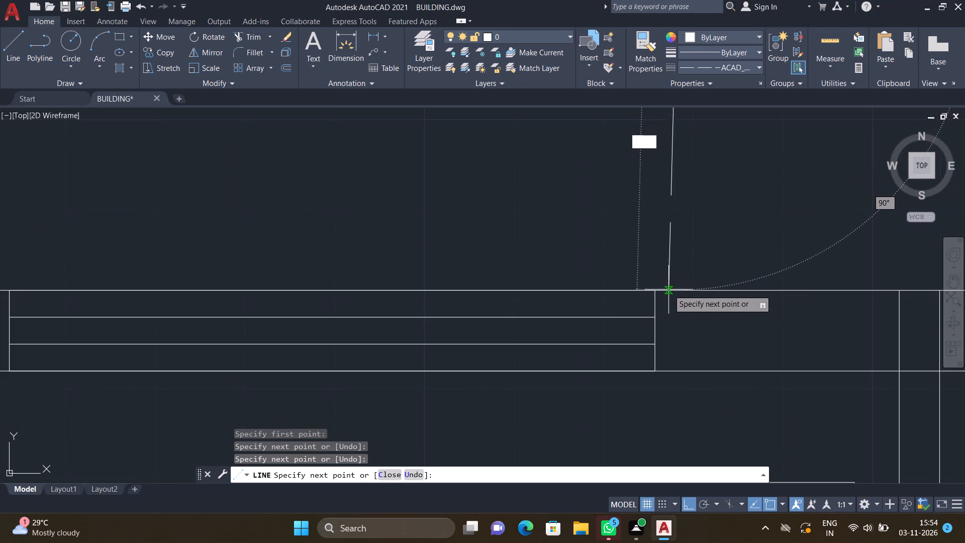
left_click(676, 290)
key("Return")
Draw a three-sided dashed outline about 6'-4" wide and 3'-1" deep outside the upper-right bedroom's upper window.
scroll(576, 291, "down", 4)
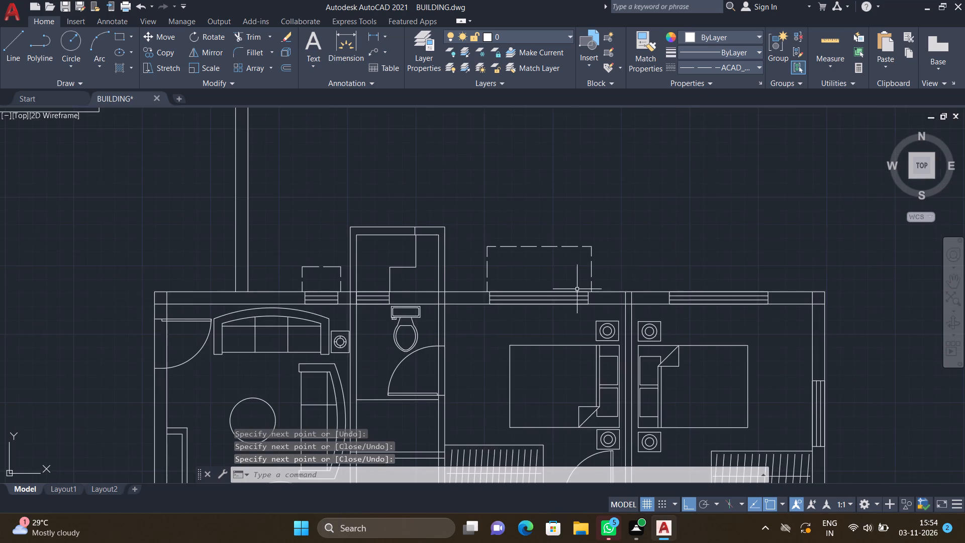
scroll(533, 287, "down", 1)
scroll(614, 266, "down", 1)
scroll(616, 281, "up", 3)
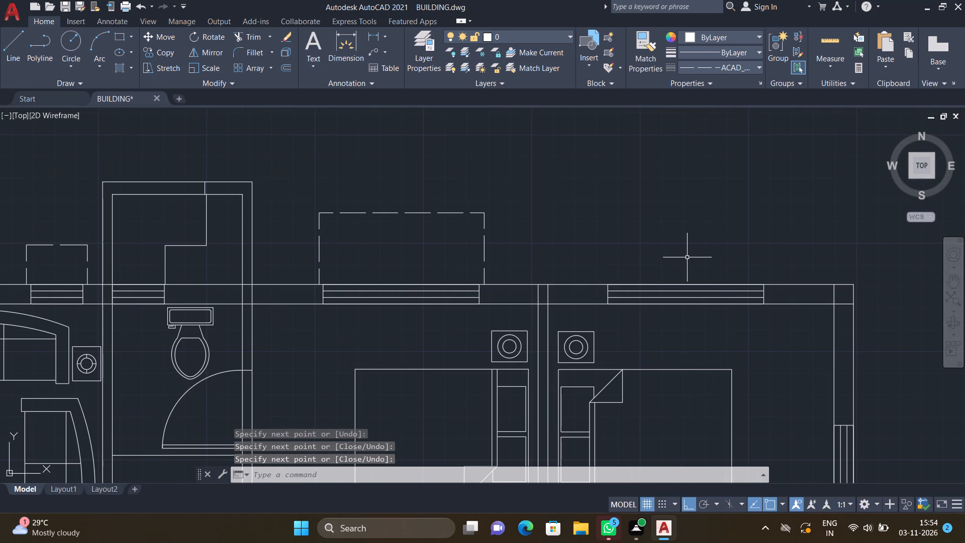
key("l")
key("Return")
scroll(604, 289, "up", 3)
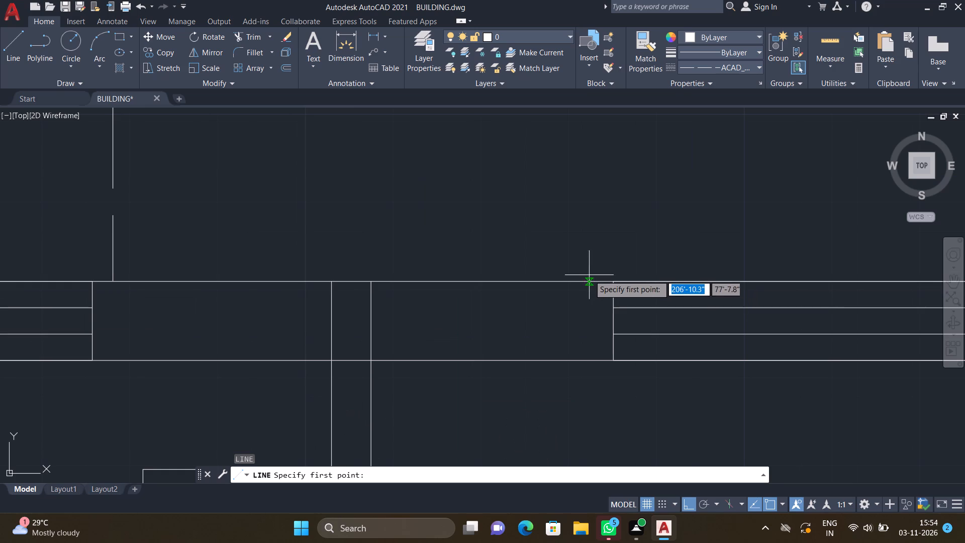
left_click(596, 282)
scroll(601, 225, "down", 3)
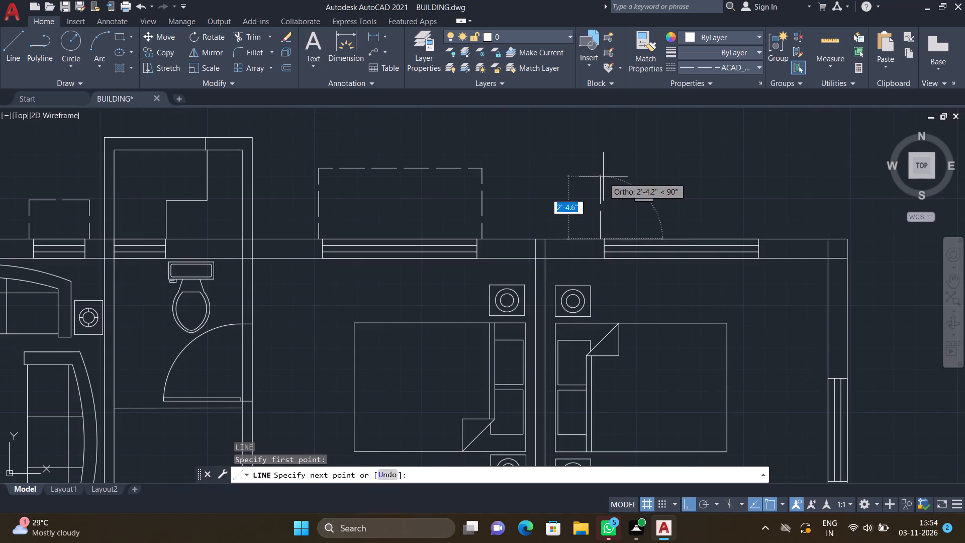
scroll(604, 157, "up", 1)
left_click(596, 160)
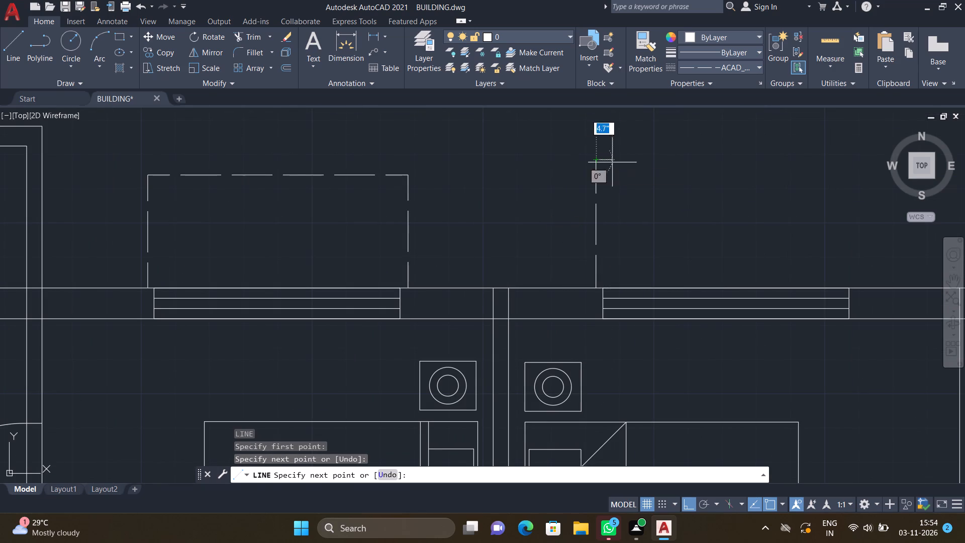
scroll(686, 164, "down", 3)
scroll(756, 169, "up", 2)
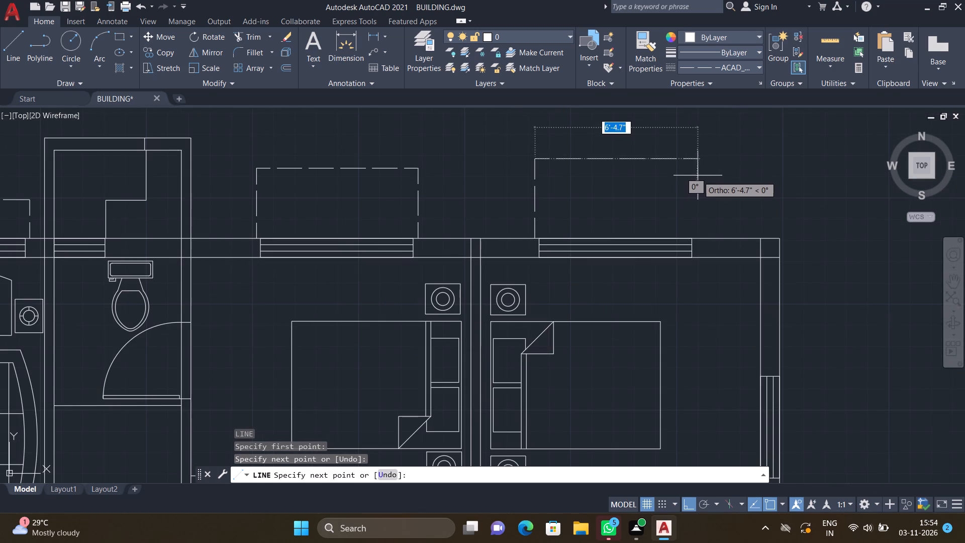
scroll(698, 175, "up", 2)
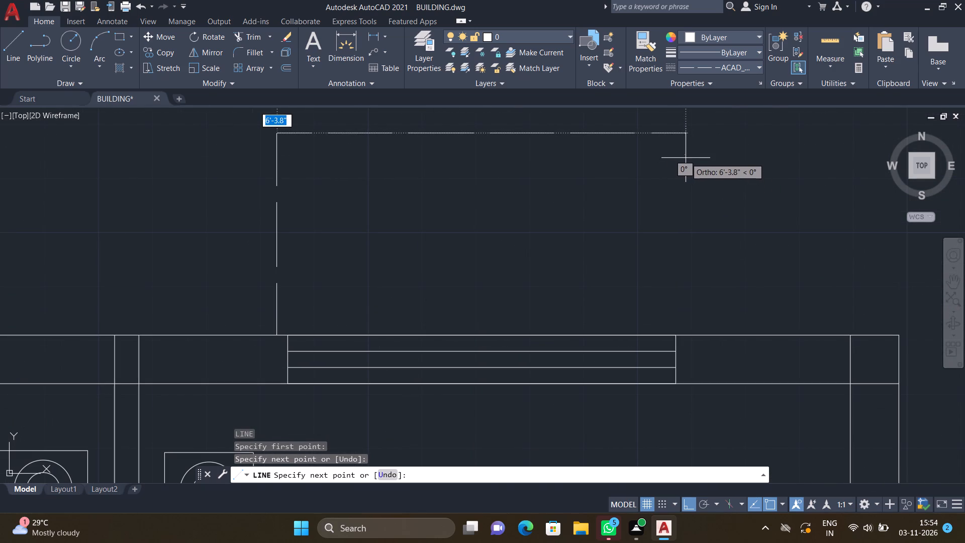
left_click(686, 158)
scroll(685, 327, "up", 2)
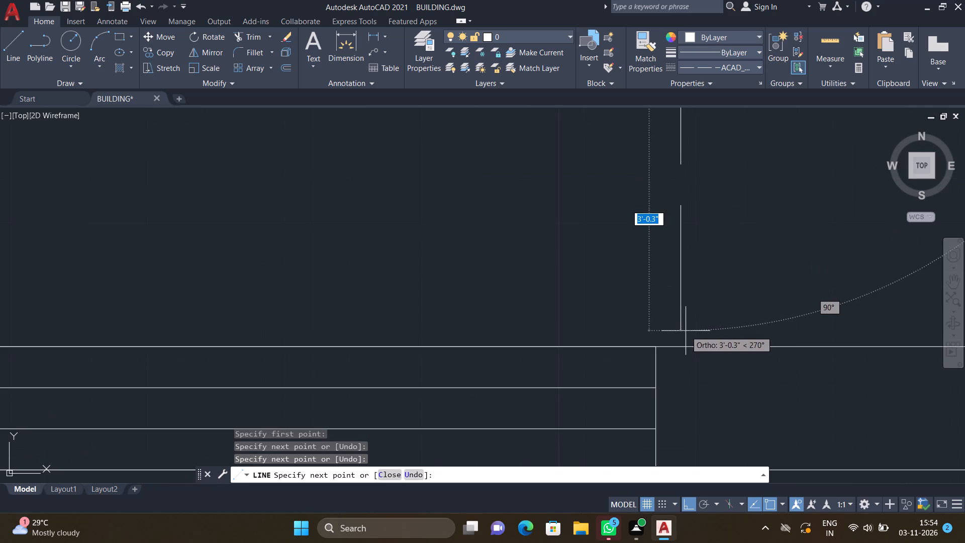
left_click(678, 347)
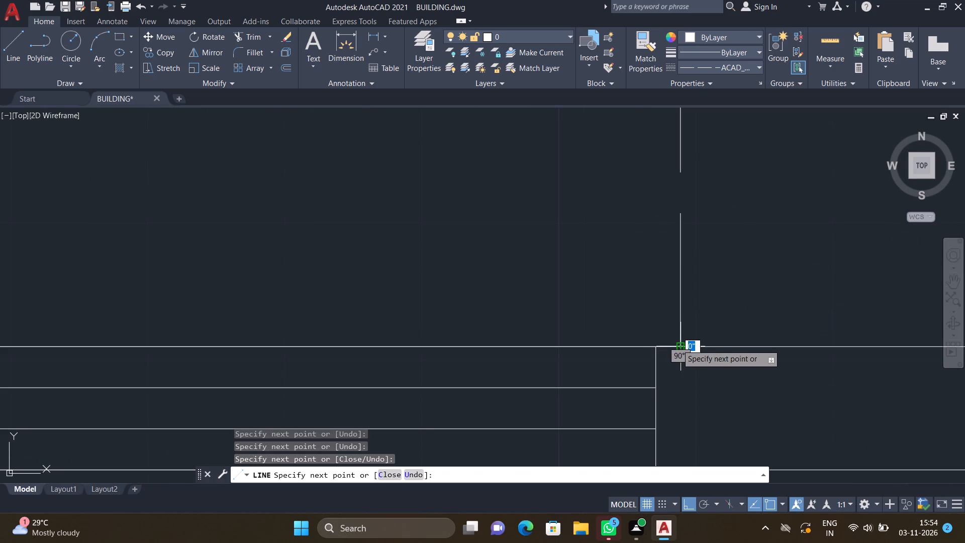
key("Return")
Draw a three-sided dashed outline about 4'-3" long and 1'-10" deep outside the upper-right bedroom's right-hand window, ending on the wall.
scroll(538, 353, "down", 3)
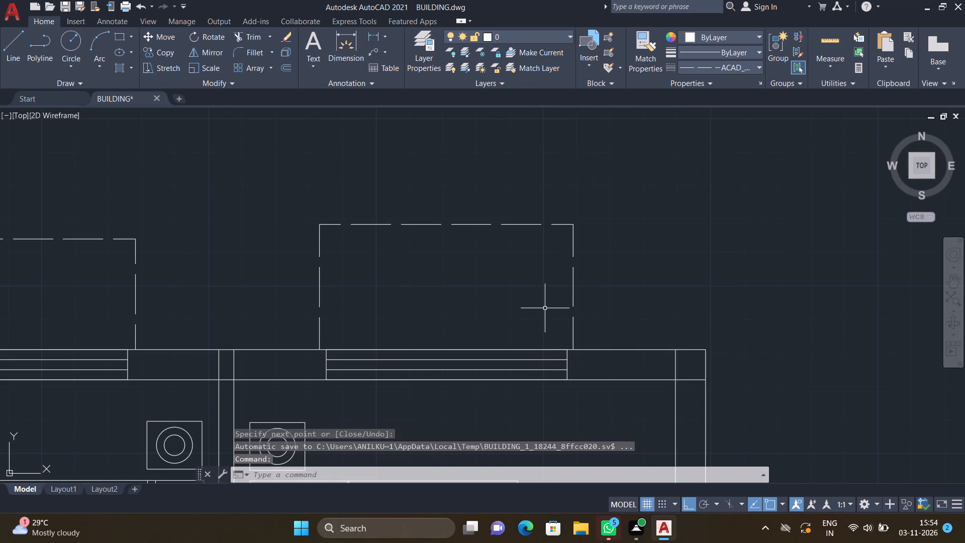
key("l")
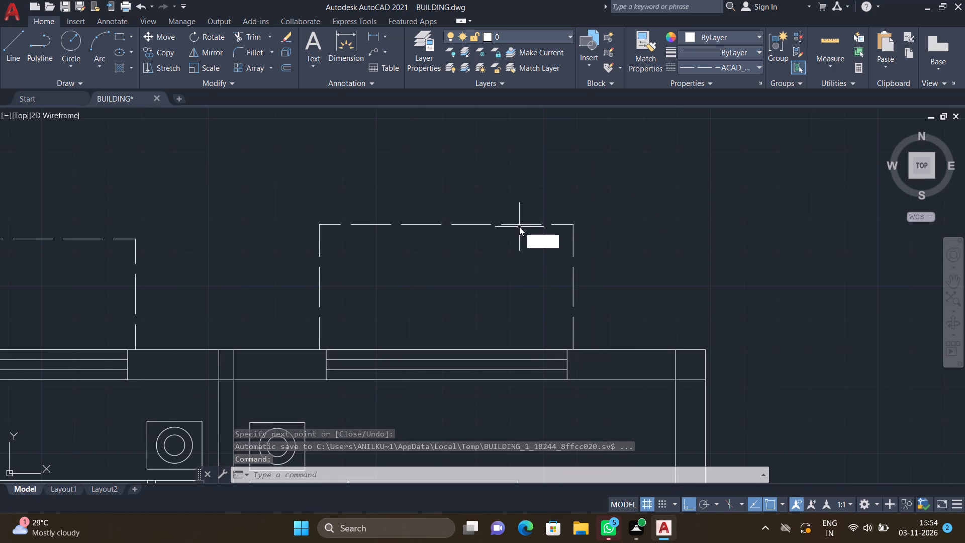
key("Return")
scroll(503, 173, "up", 1)
scroll(537, 175, "down", 4)
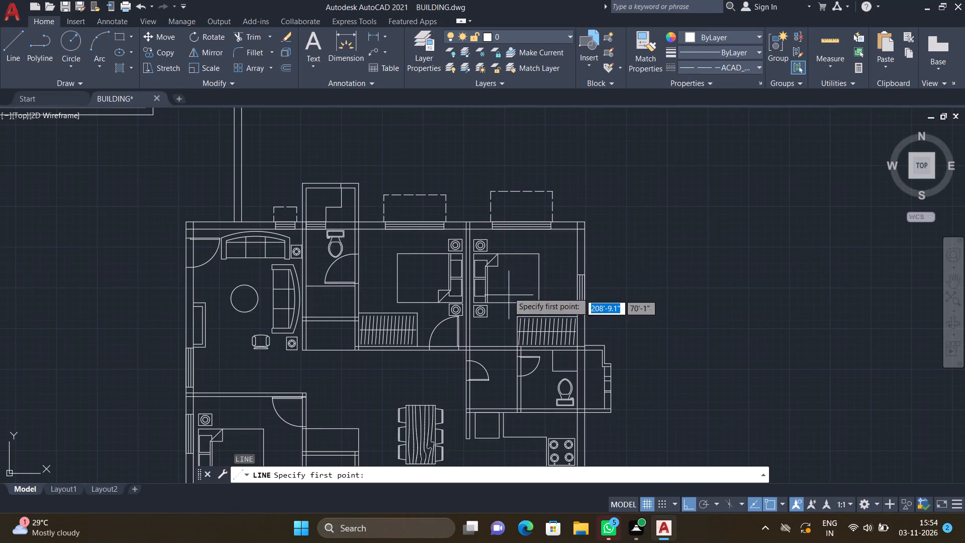
scroll(507, 200, "down", 2)
scroll(533, 232, "up", 7)
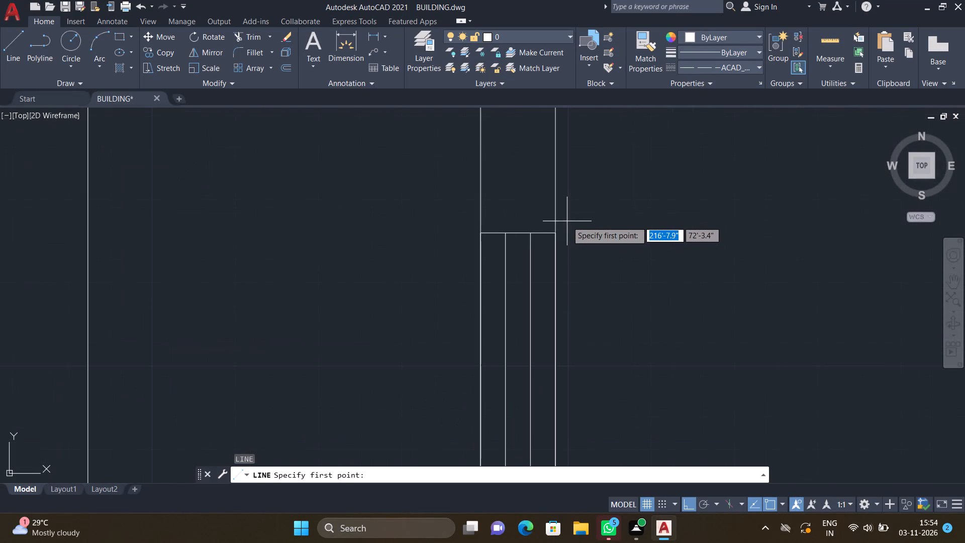
key("l")
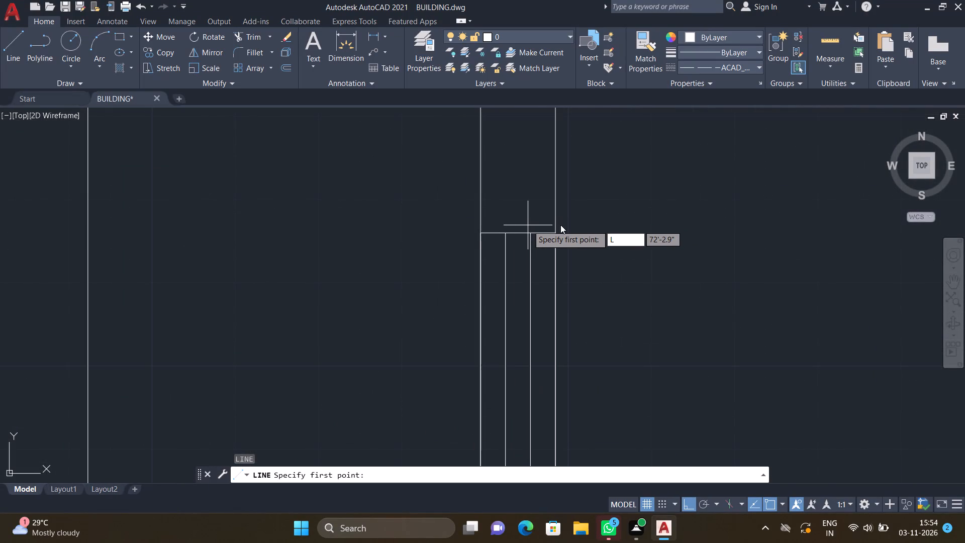
key("Escape")
key("l")
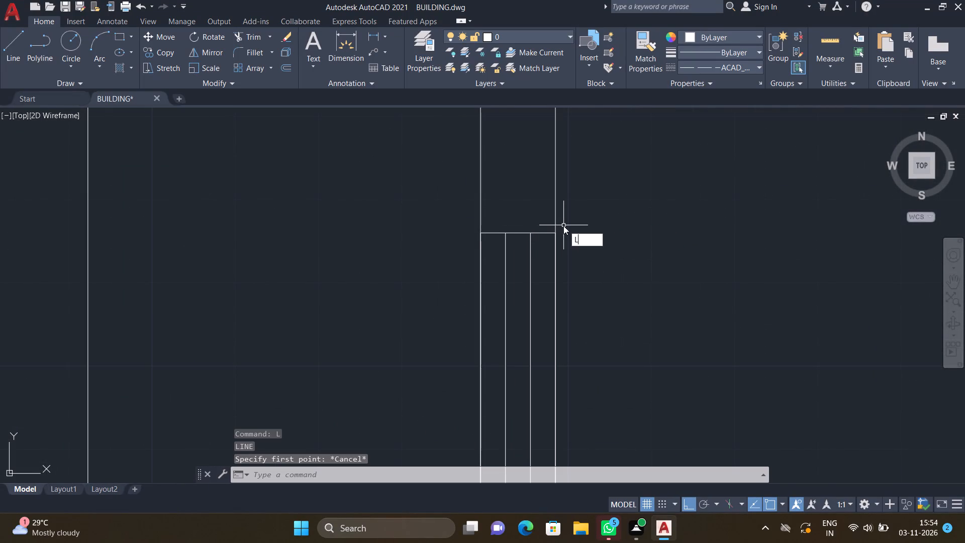
key("Return")
scroll(558, 227, "up", 2)
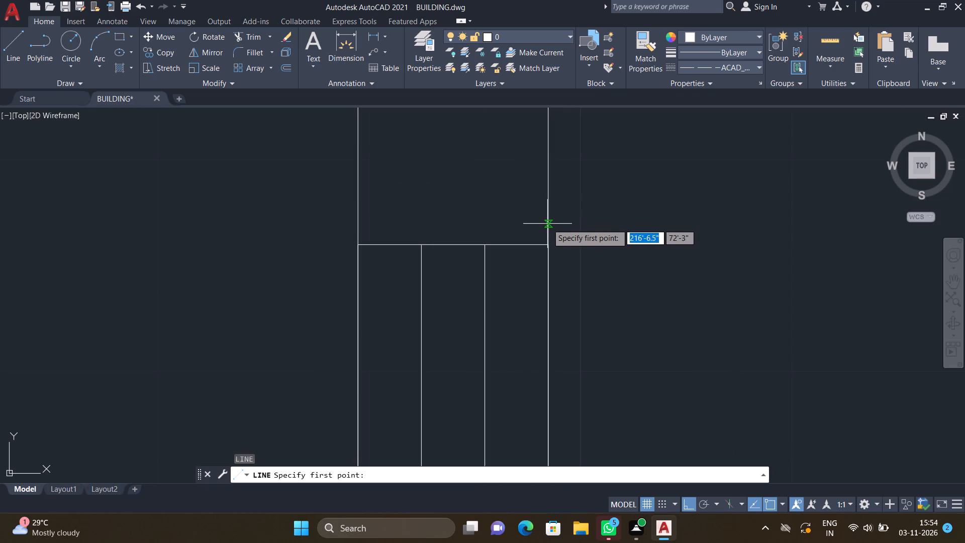
left_click_drag(547, 224, 592, 229)
scroll(695, 215, "down", 4)
scroll(733, 229, "up", 1)
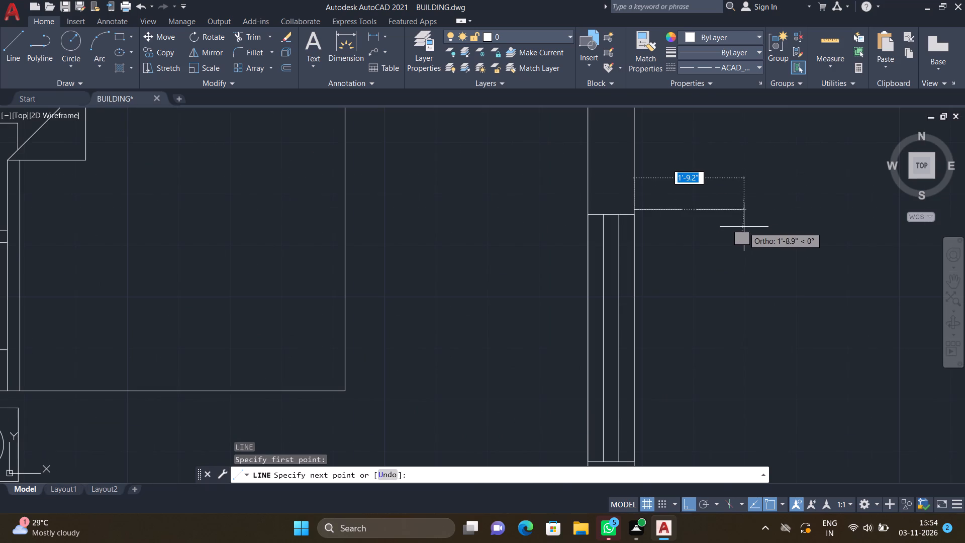
left_click(747, 219)
scroll(754, 259, "down", 4)
scroll(755, 319, "up", 3)
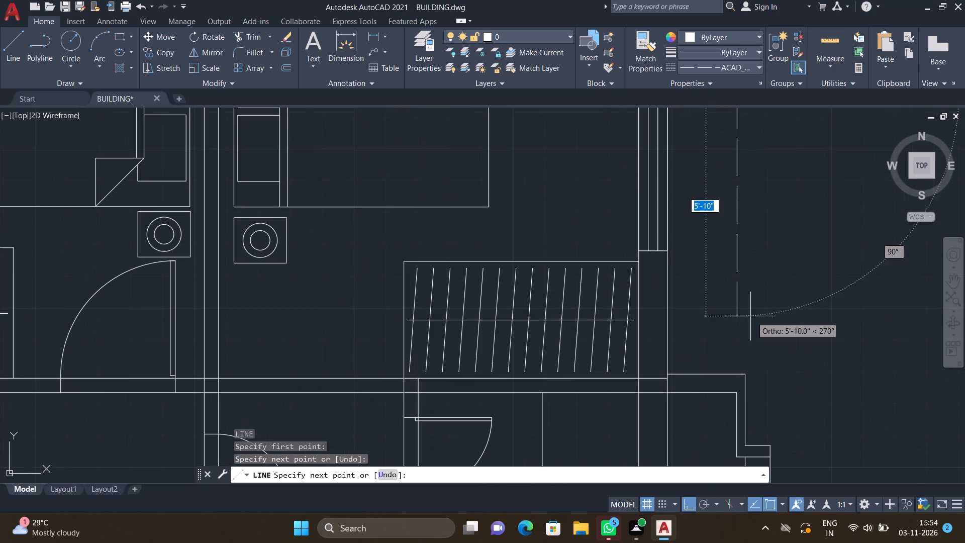
scroll(739, 258, "up", 2)
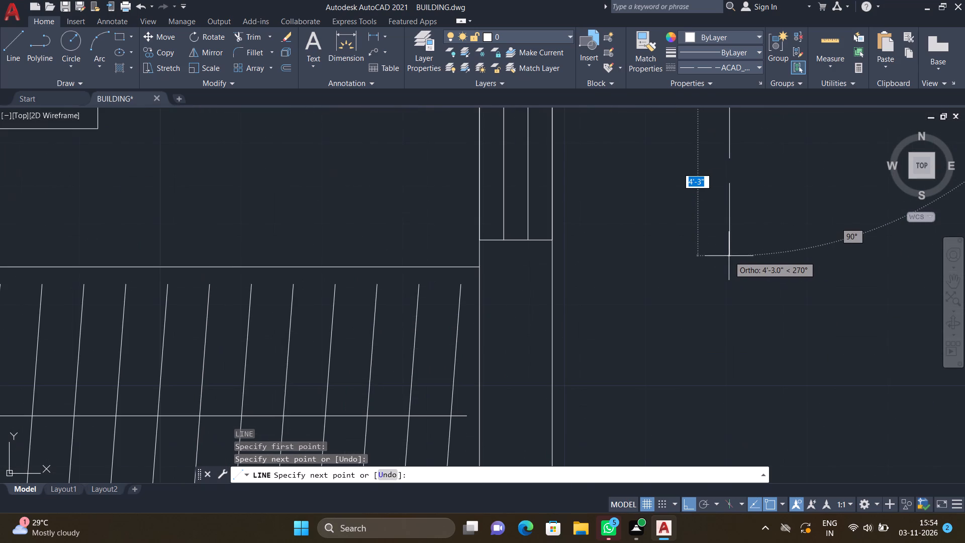
left_click(729, 253)
scroll(553, 261, "up", 1)
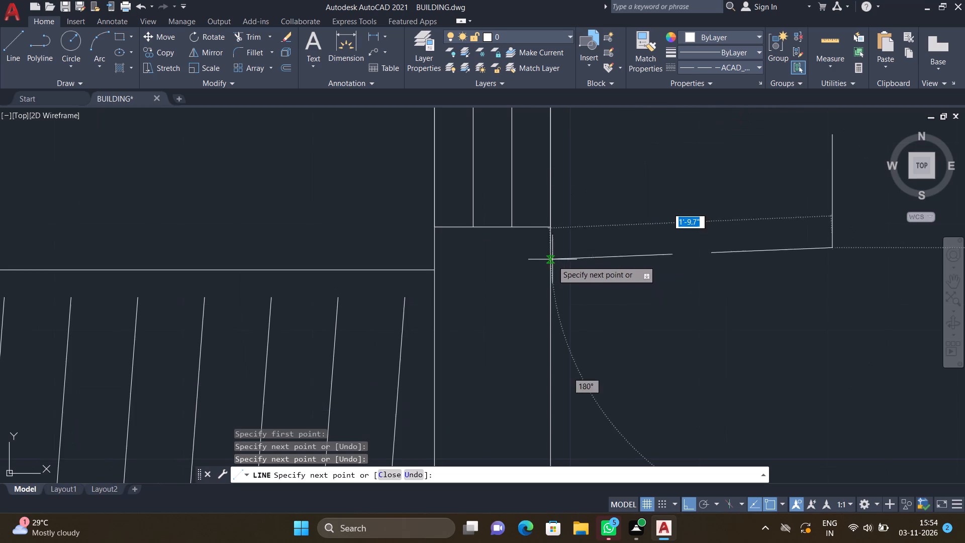
left_click(549, 245)
key("Return")
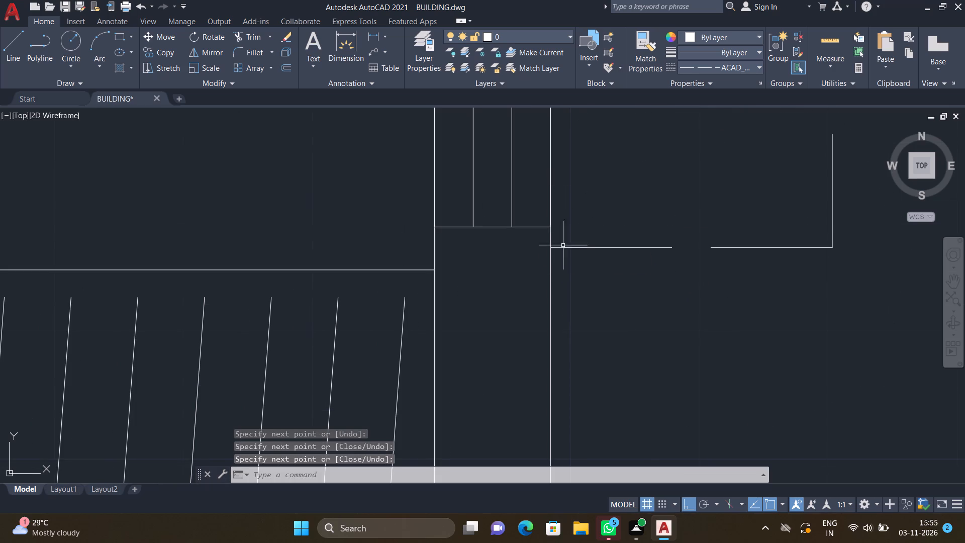
Draw a three-sided dashed outline about 6'-5" wide and 2'-5" deep outside the lower-left bedroom's bottom window.
scroll(566, 250, "down", 8)
scroll(593, 353, "up", 1)
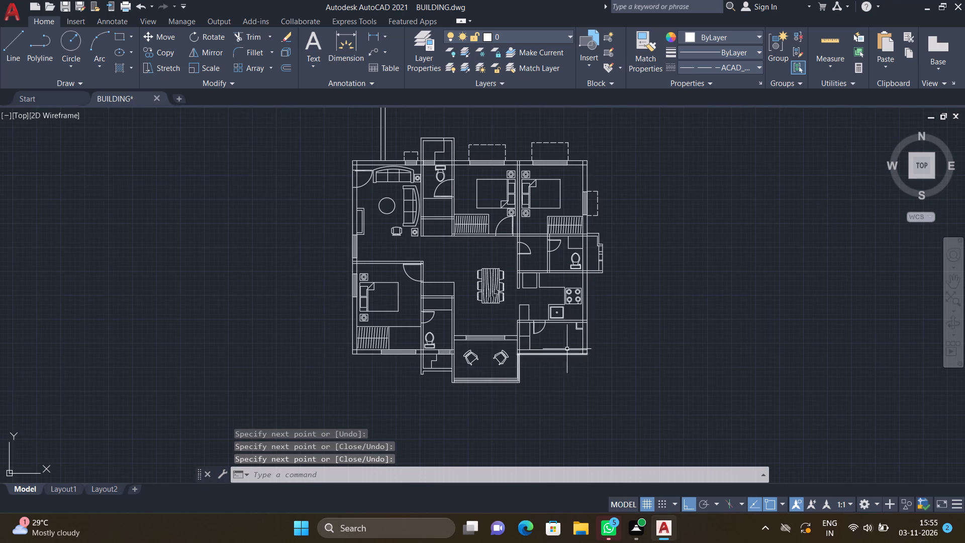
scroll(404, 373, "up", 3)
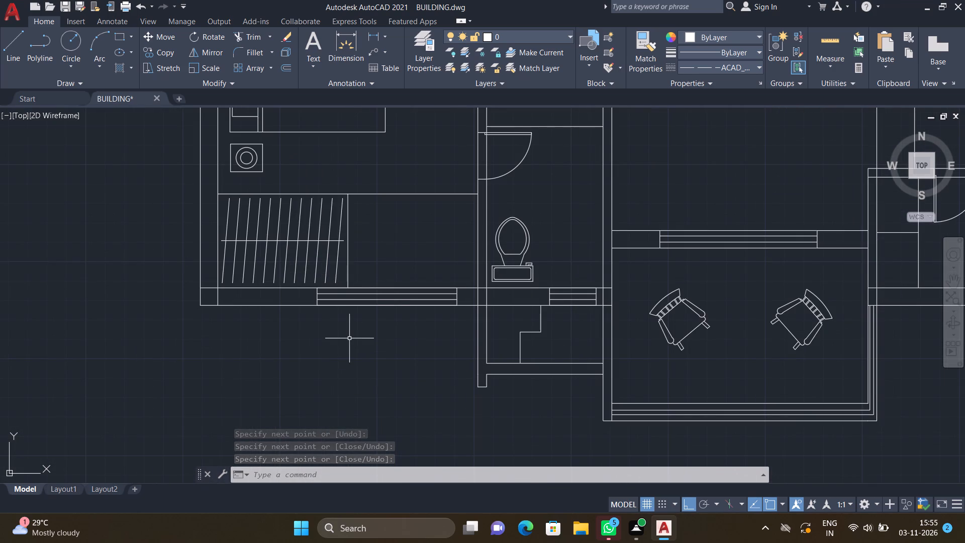
key("l")
key("Return")
scroll(321, 309, "up", 3)
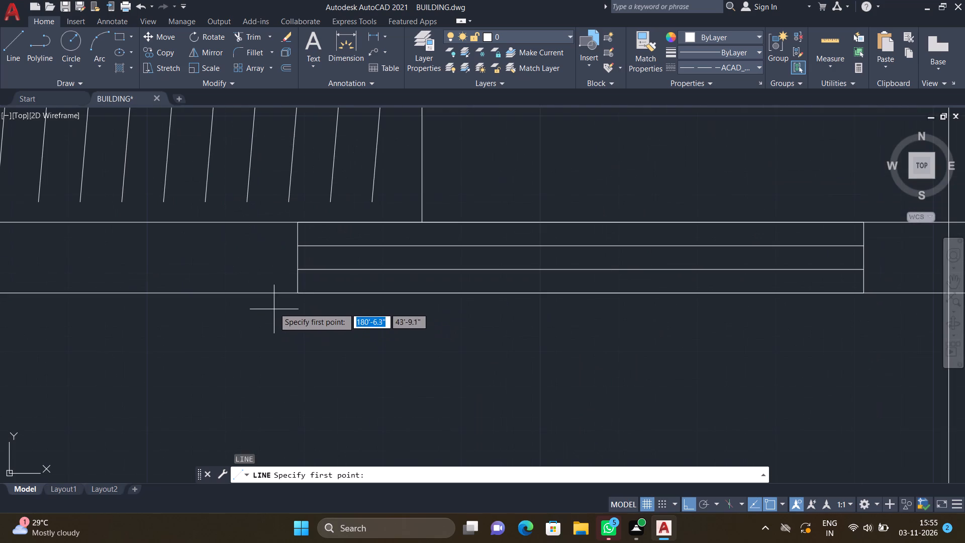
left_click(282, 293)
scroll(281, 357, "down", 4)
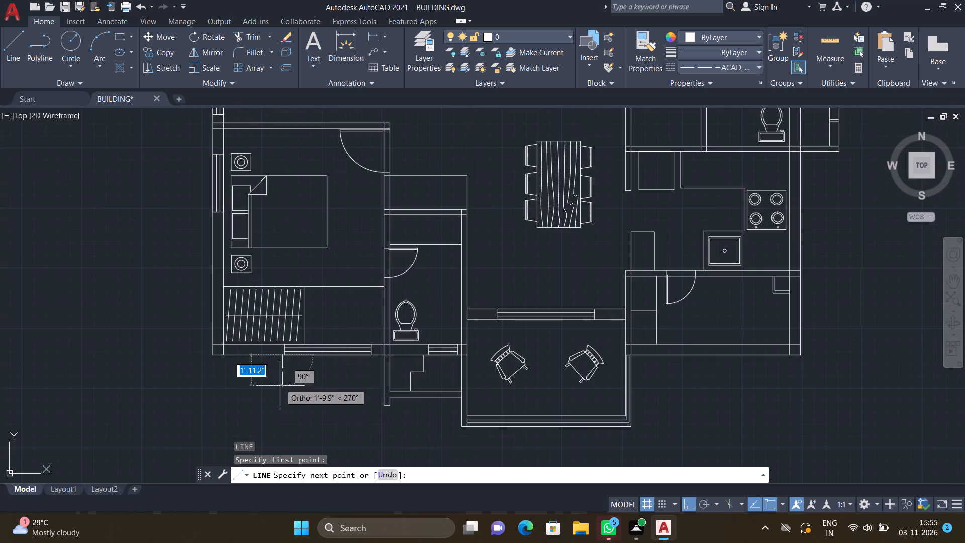
scroll(277, 406, "up", 3)
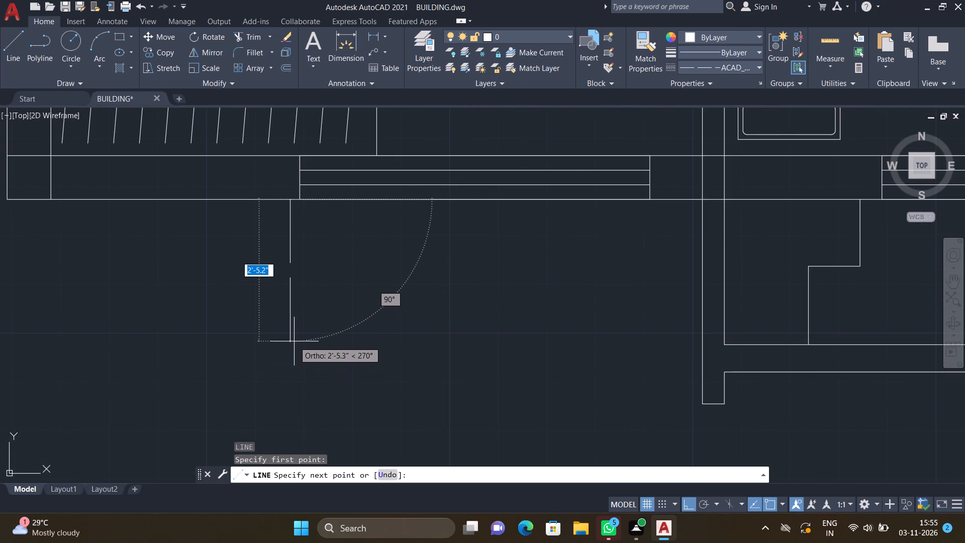
left_click(294, 340)
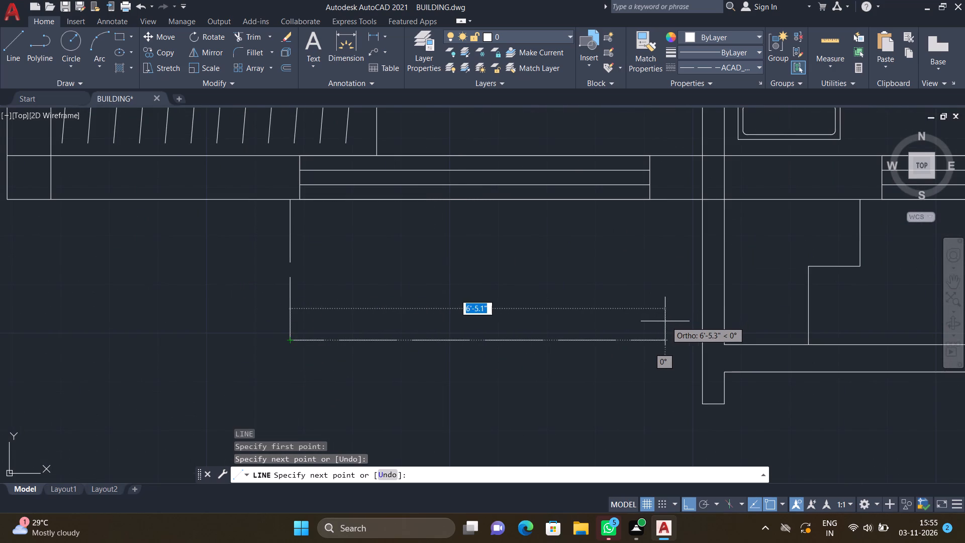
left_click(664, 321)
scroll(664, 211, "up", 2)
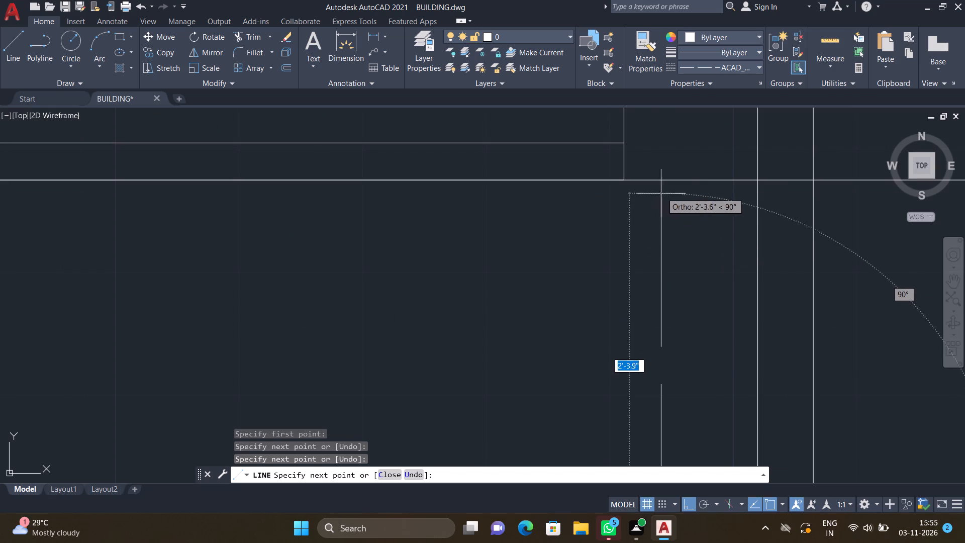
left_click(660, 182)
key("Return")
Draw a three-sided dashed outline about 4'-5" long and 1'-7" deep outside the lower-left bedroom's left-hand window.
scroll(677, 241, "down", 2)
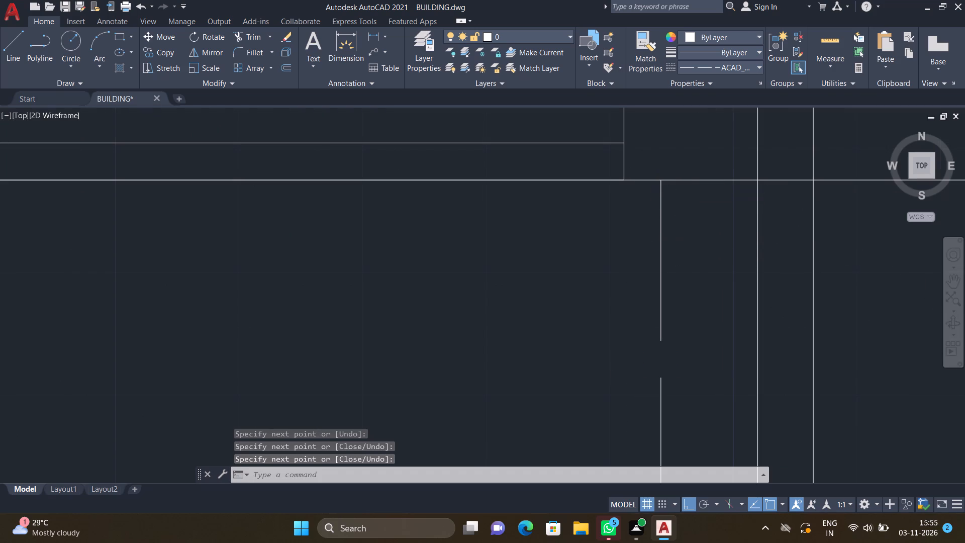
scroll(677, 241, "down", 3)
scroll(645, 293, "down", 3)
scroll(705, 264, "up", 2)
scroll(492, 183, "up", 3)
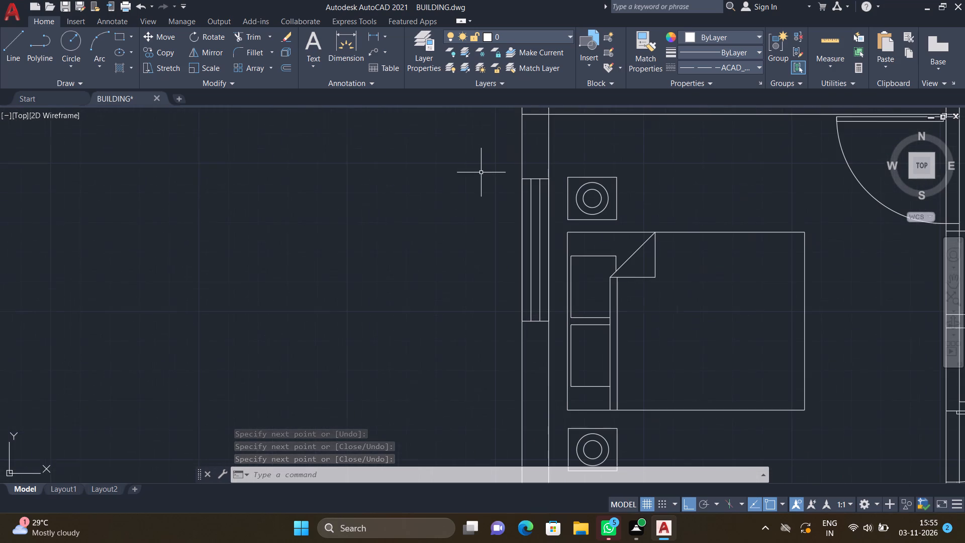
key("l")
key("Return")
scroll(522, 171, "up", 2)
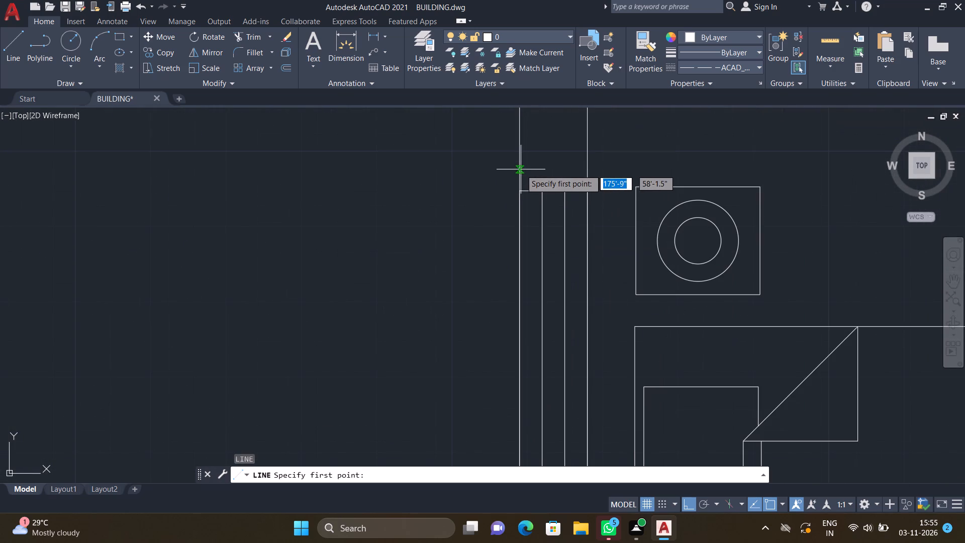
left_click(520, 174)
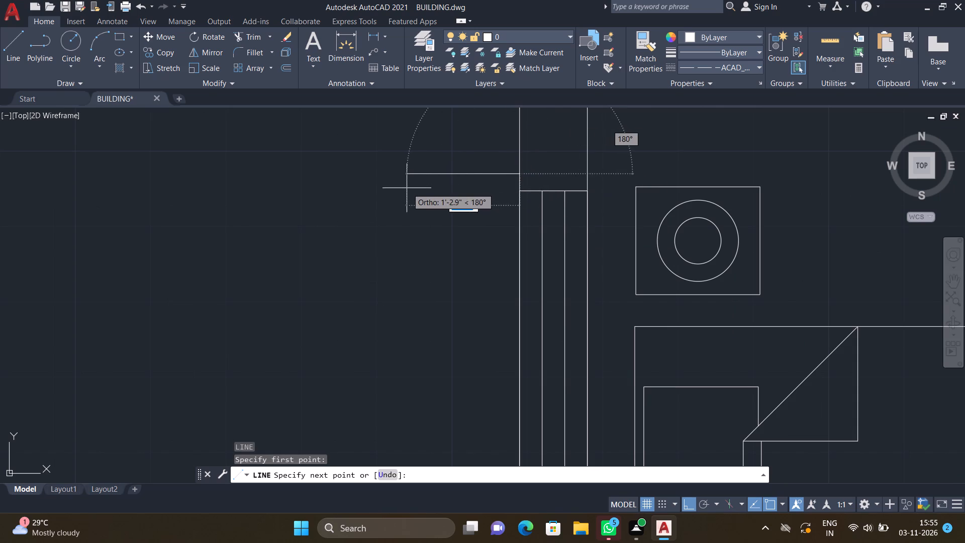
left_click(377, 186)
scroll(375, 234, "down", 3)
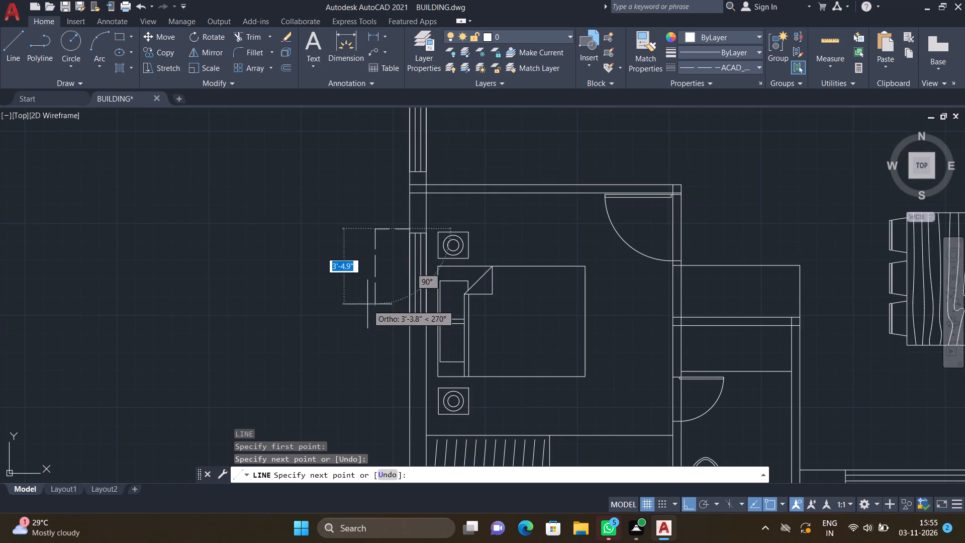
scroll(368, 332, "up", 4)
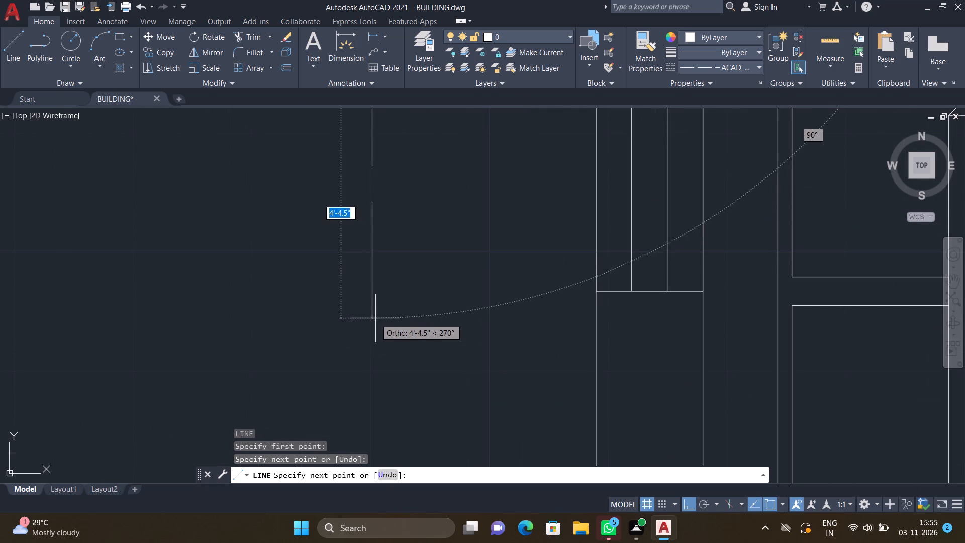
left_click(375, 317)
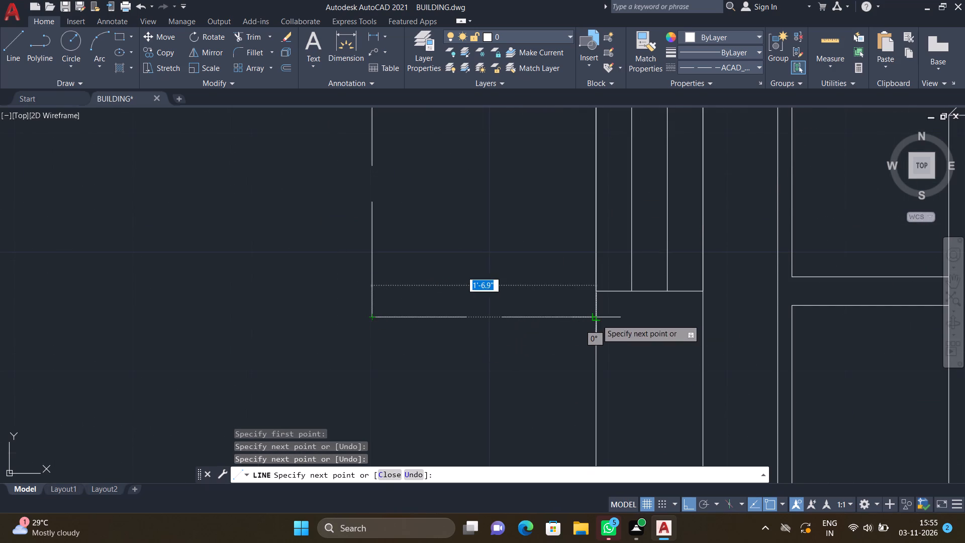
left_click(597, 319)
key("Return")
Draw a three-sided dashed outline about 4'-5" long and 1'-11" deep outside the living room's left-hand window, ending on the wall.
scroll(586, 310, "down", 3)
scroll(553, 187, "down", 1)
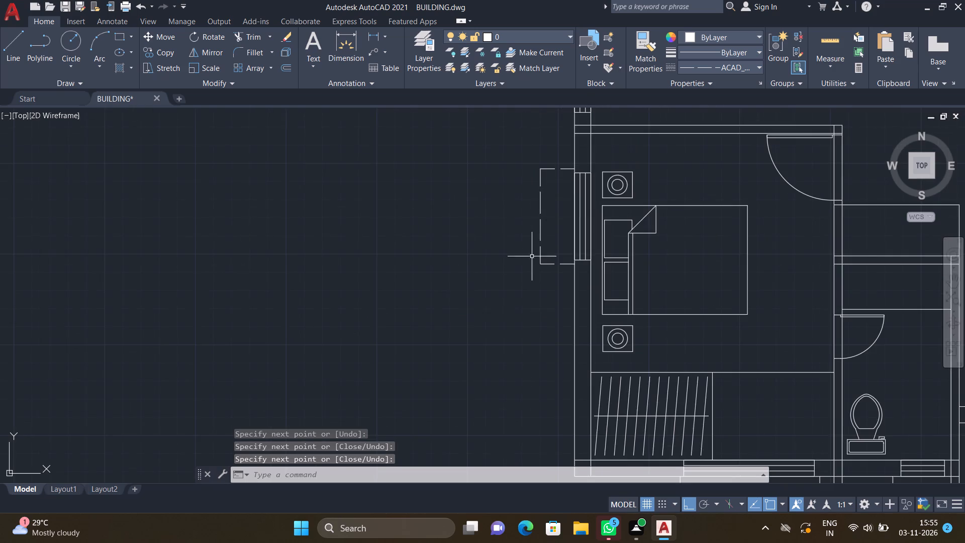
scroll(533, 268, "down", 3)
scroll(537, 169, "up", 2)
scroll(539, 244, "up", 2)
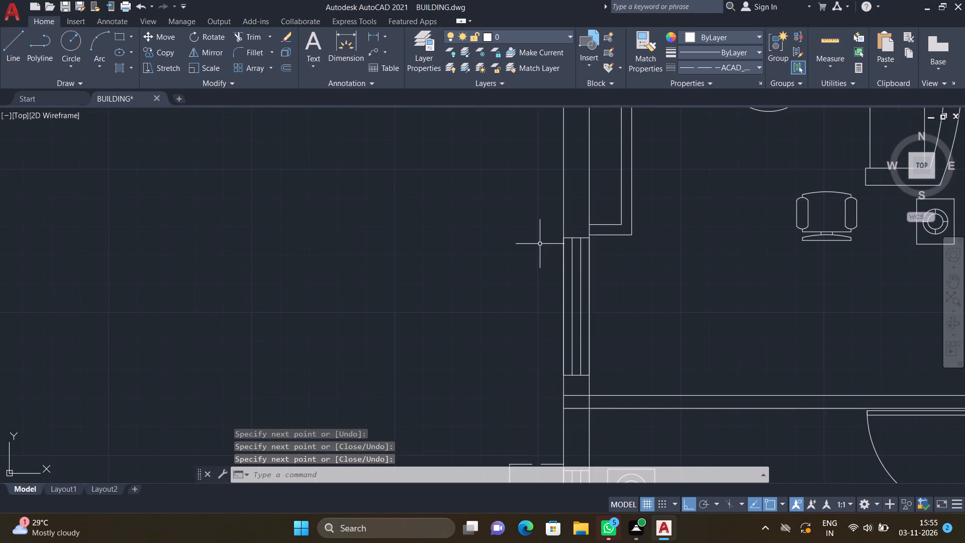
key("l")
key("Return")
scroll(557, 383, "up", 1)
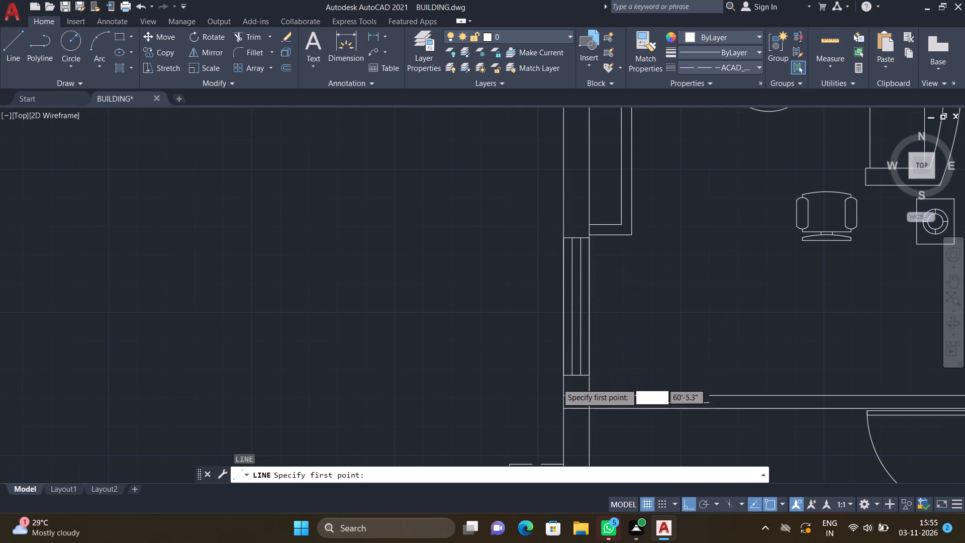
scroll(557, 383, "up", 1)
left_click(569, 382)
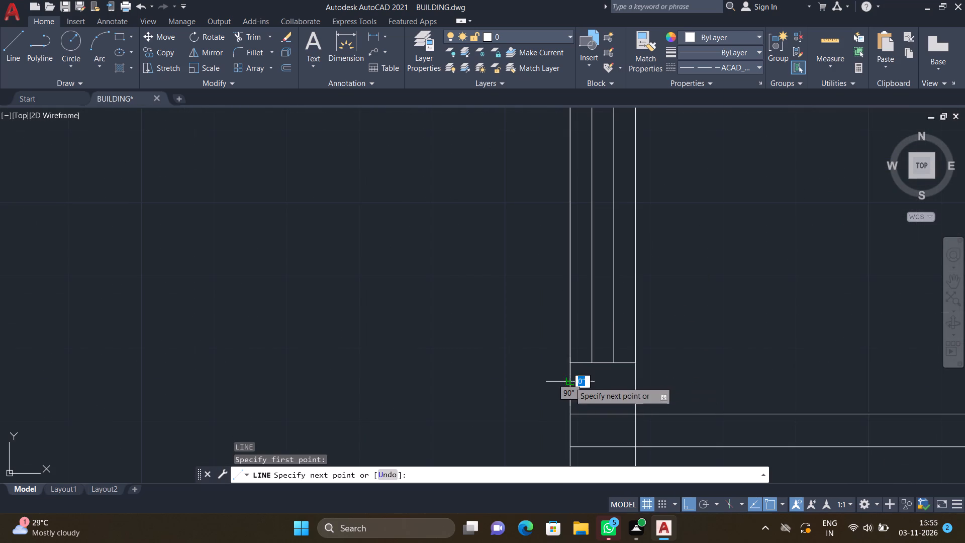
scroll(449, 369, "down", 3)
scroll(436, 377, "up", 2)
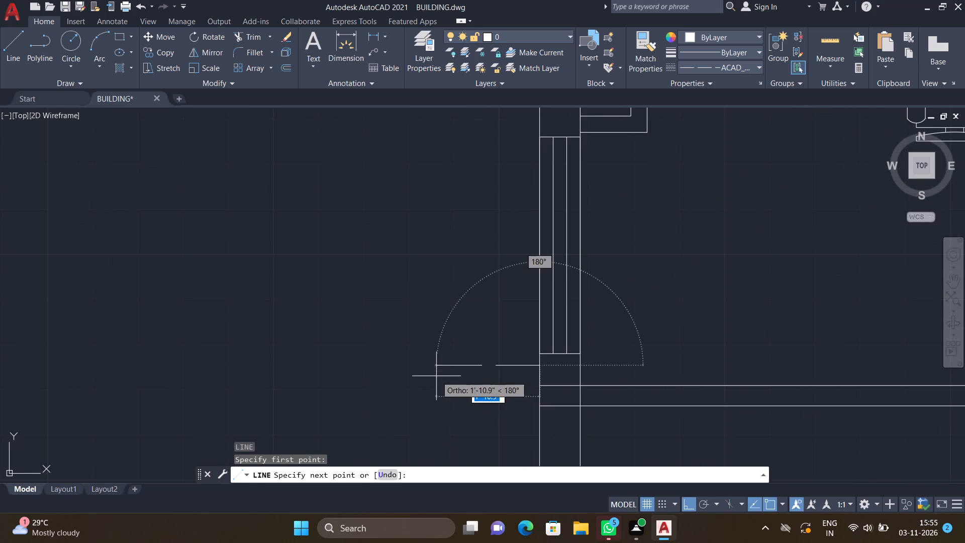
left_click(436, 375)
scroll(452, 292, "down", 3)
scroll(462, 243, "up", 3)
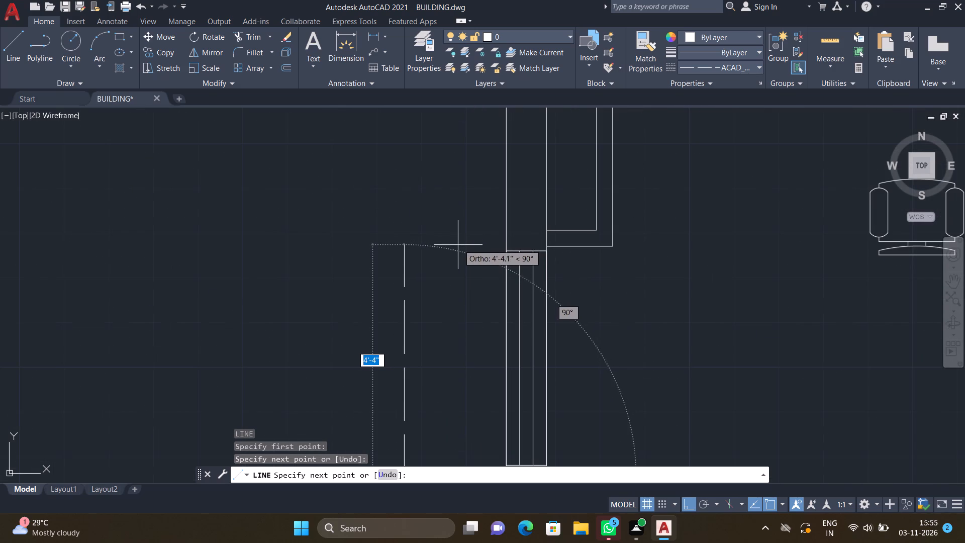
scroll(458, 245, "up", 1)
left_click(455, 233)
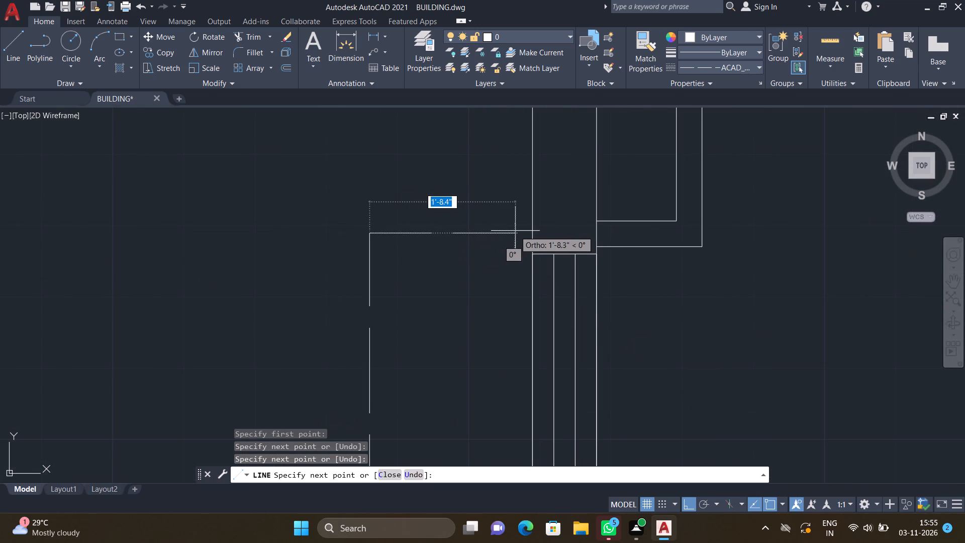
left_click(531, 234)
key("Return")
scroll(521, 244, "down", 2)
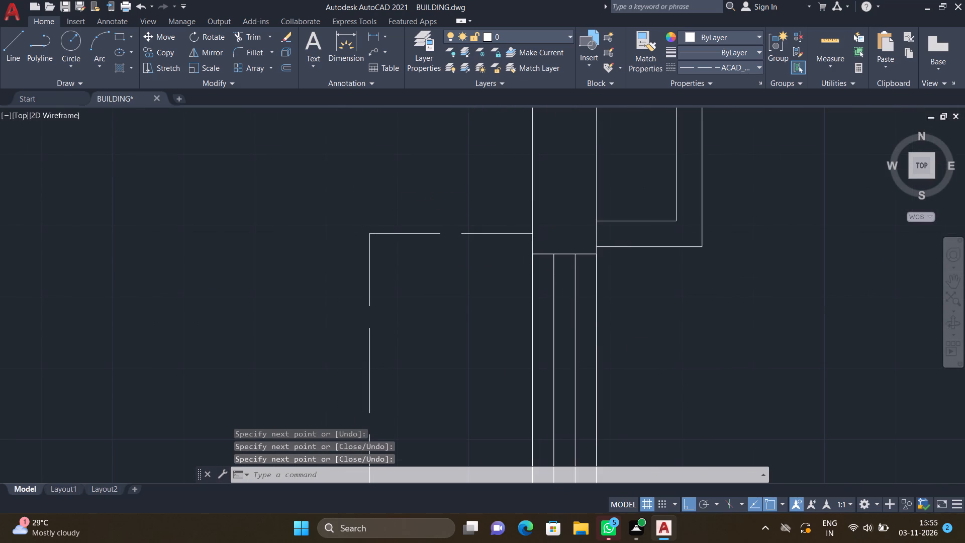
scroll(521, 244, "down", 5)
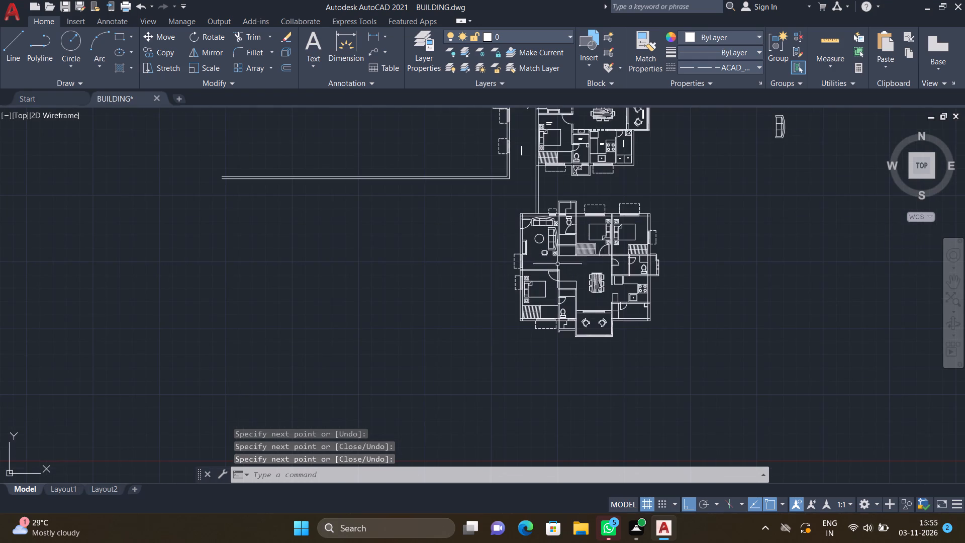
Draw a dashed line about 4'-4" long across the opening between the living room and dining area, along the wall's dining-side face.
scroll(545, 257, "up", 3)
scroll(604, 263, "up", 3)
key("l")
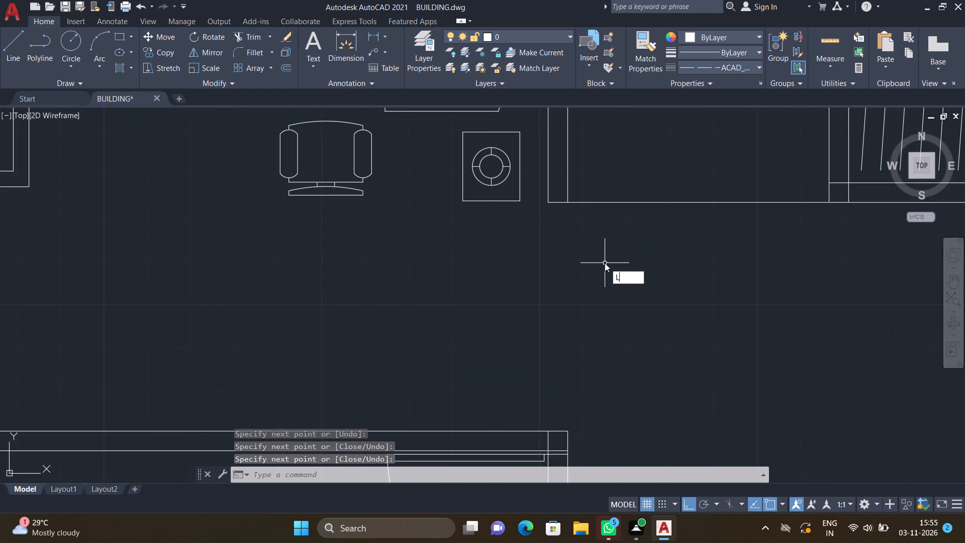
key("Return")
scroll(568, 211, "up", 2)
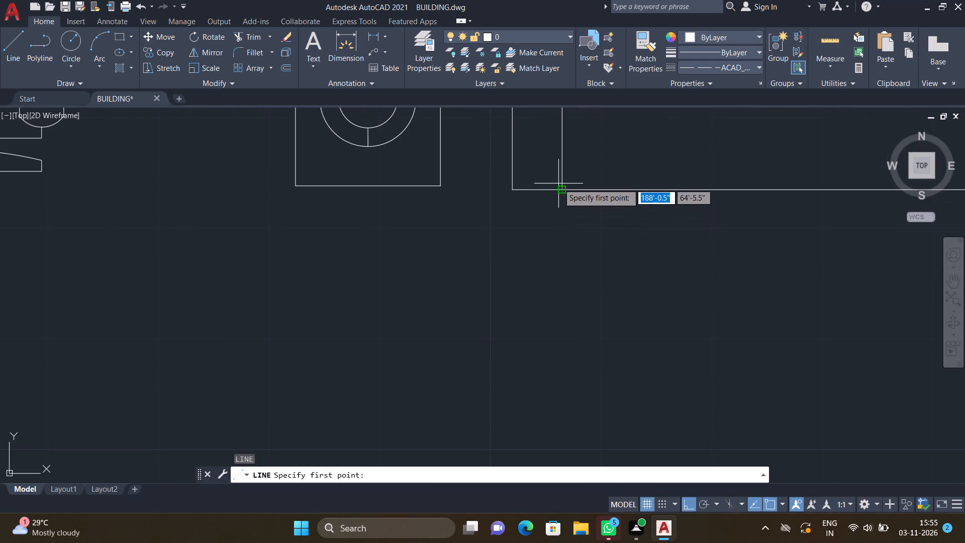
left_click(559, 192)
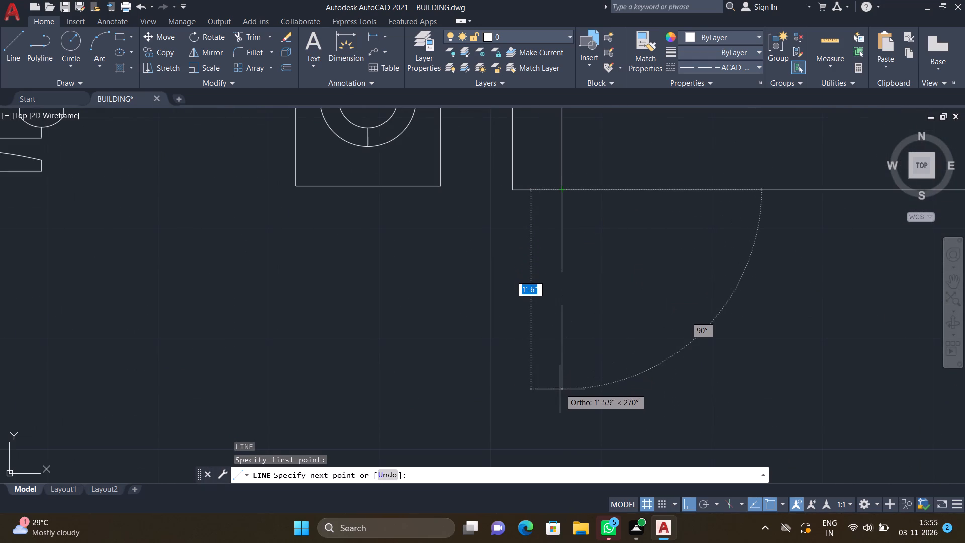
scroll(560, 389, "down", 2)
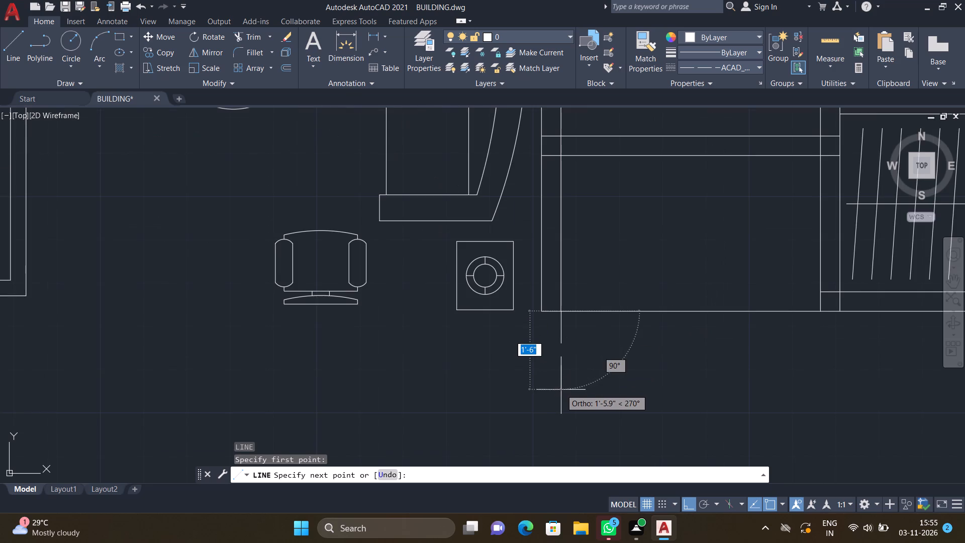
scroll(562, 407, "down", 4)
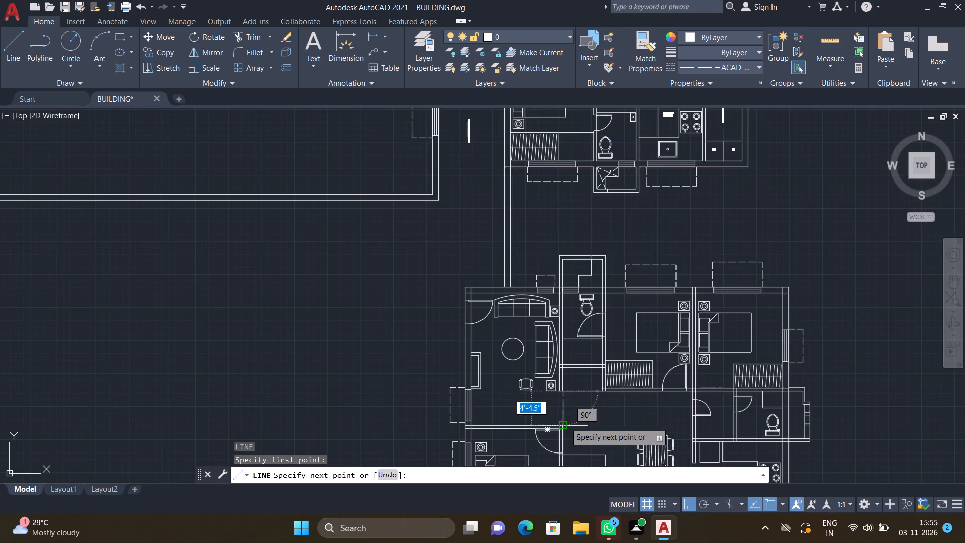
scroll(565, 422, "up", 4)
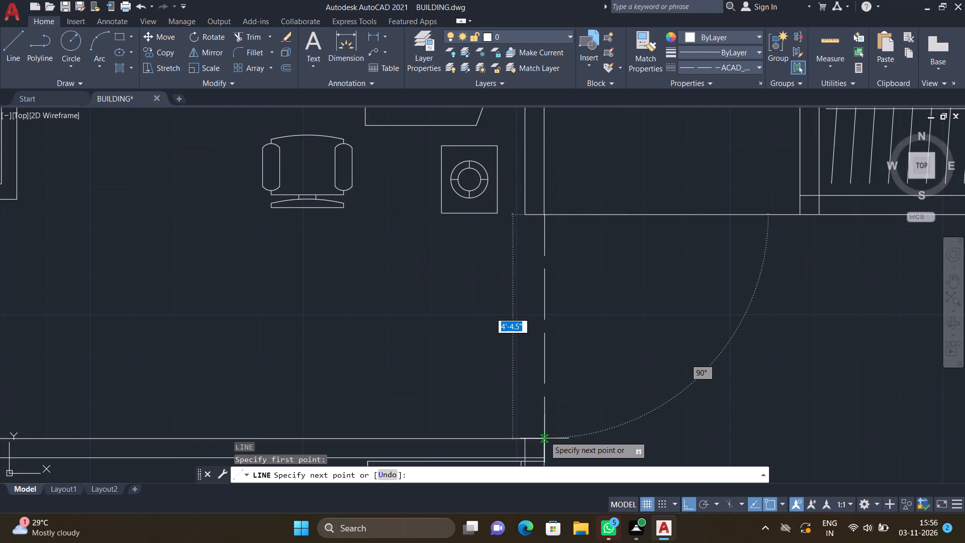
left_click(546, 437)
key("Return")
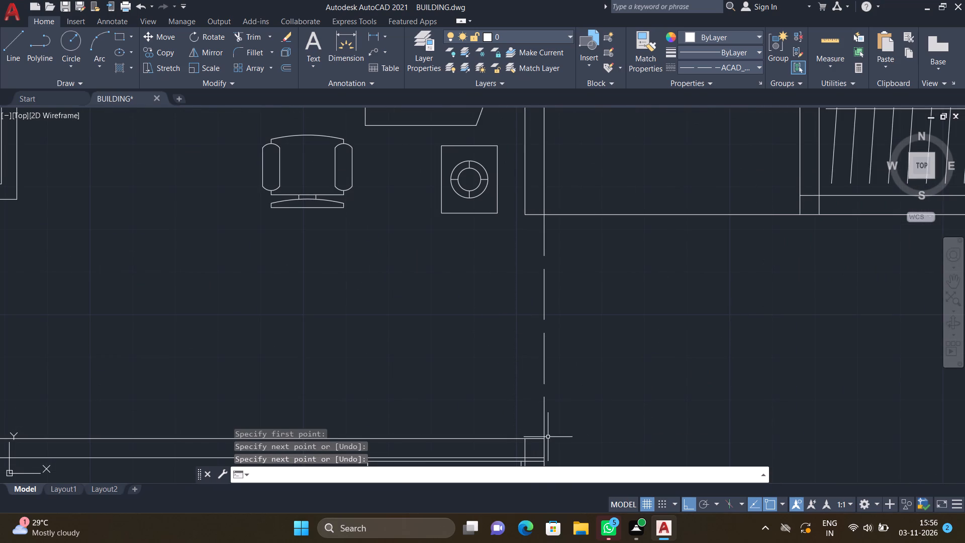
Draw a parallel dashed line about 4'-4" long across the same opening, along the wall's living-room-side face.
scroll(537, 413, "down", 1)
scroll(532, 317, "up", 2)
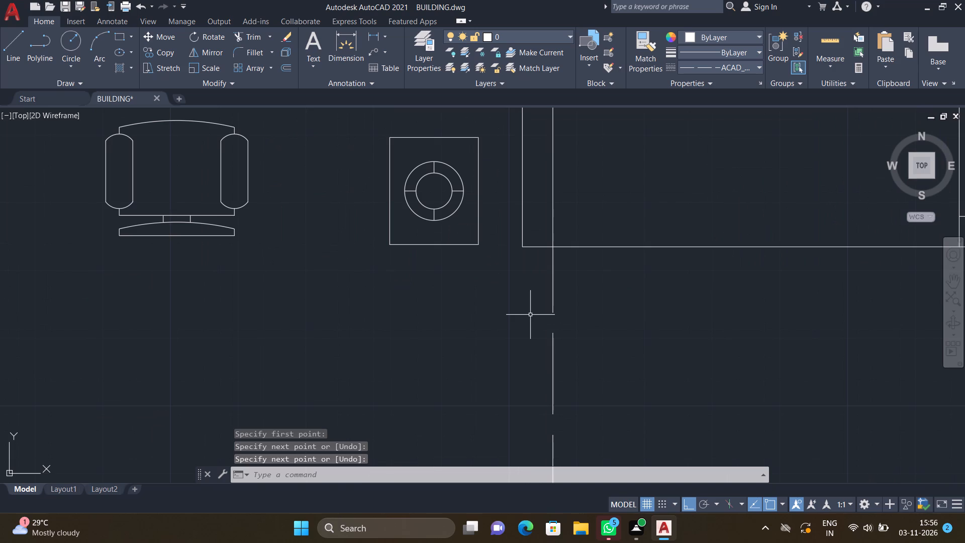
key("l")
key("Return")
scroll(525, 258, "up", 2)
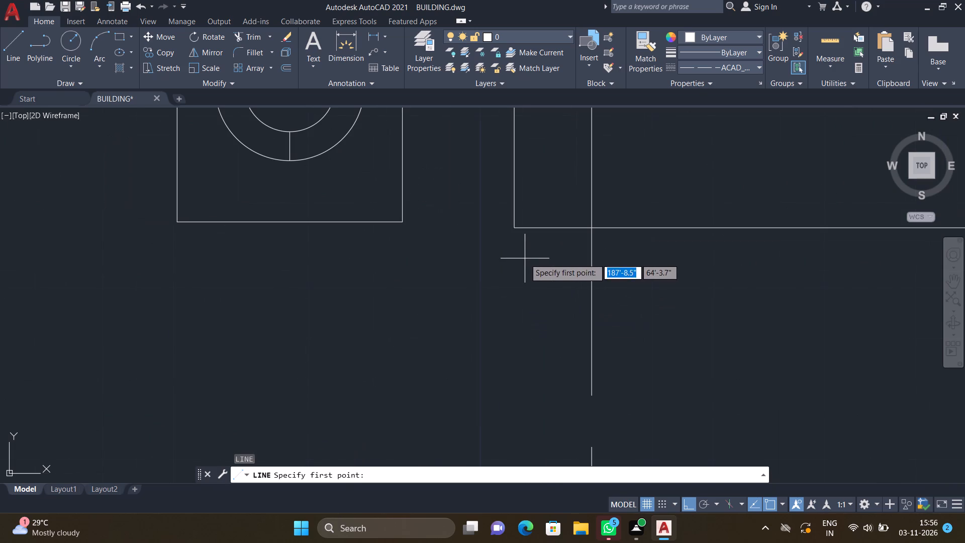
left_click(516, 231)
scroll(514, 283, "down", 6)
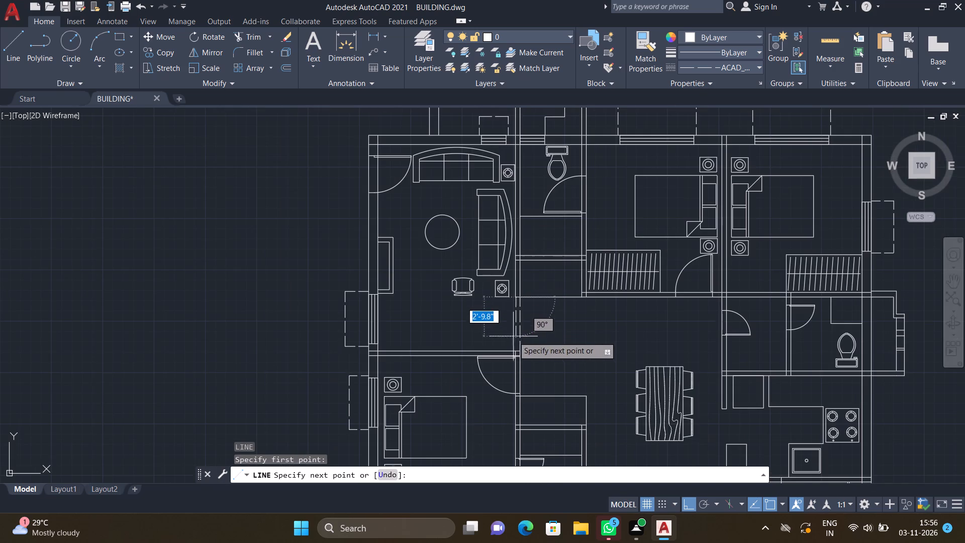
scroll(513, 345, "up", 4)
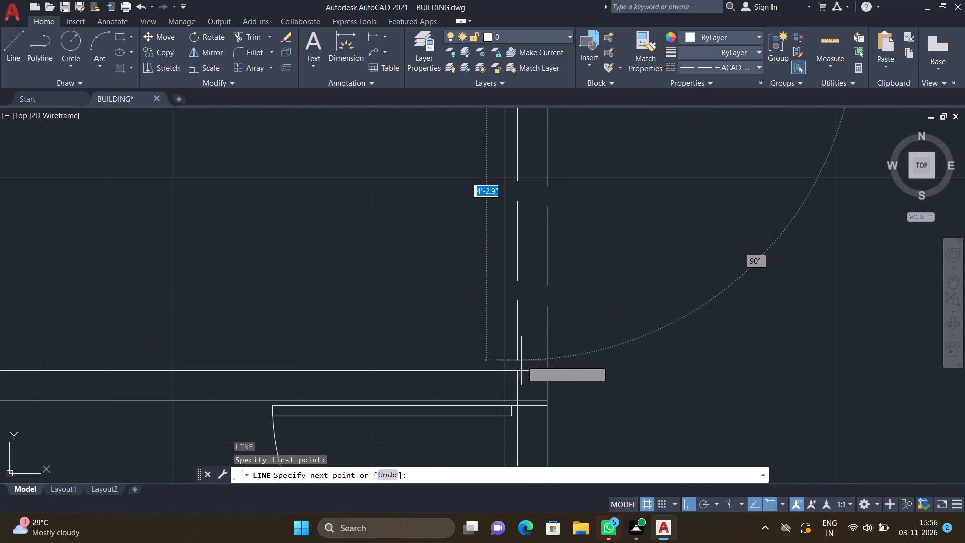
left_click(516, 370)
key("Return")
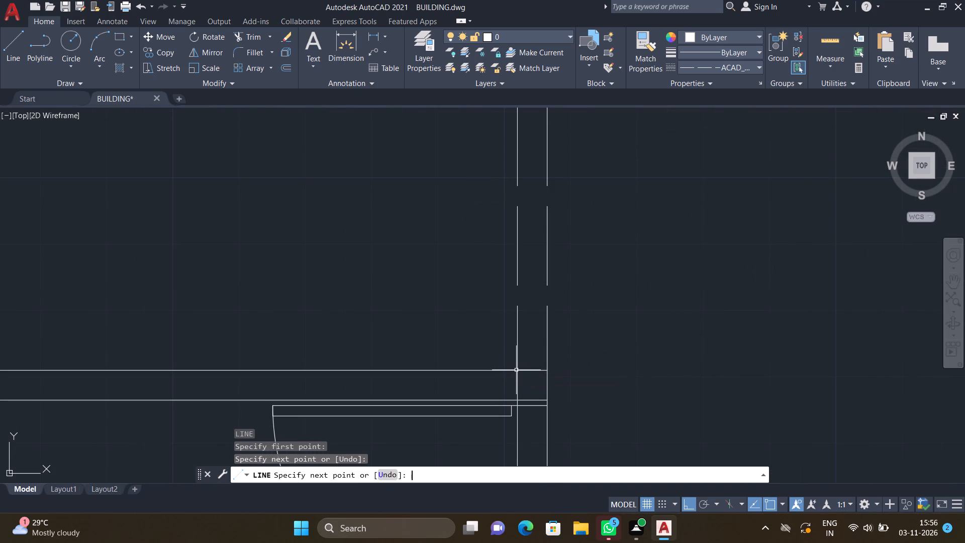
Draw a dashed line about 5'-7" long across the kitchen opening, along the wall's dining-side face down to the kitchen's lower wall.
scroll(538, 313, "down", 3)
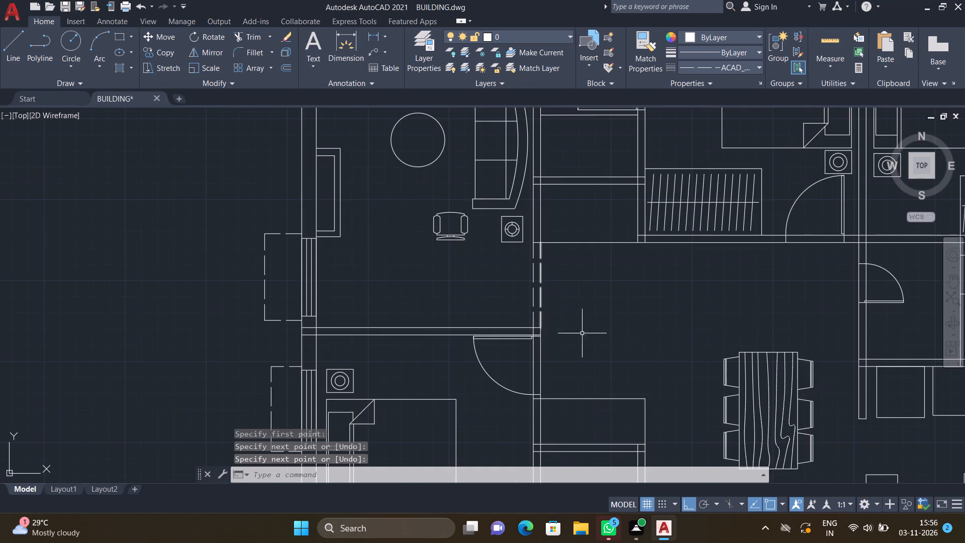
scroll(519, 336, "down", 3)
scroll(626, 373, "up", 4)
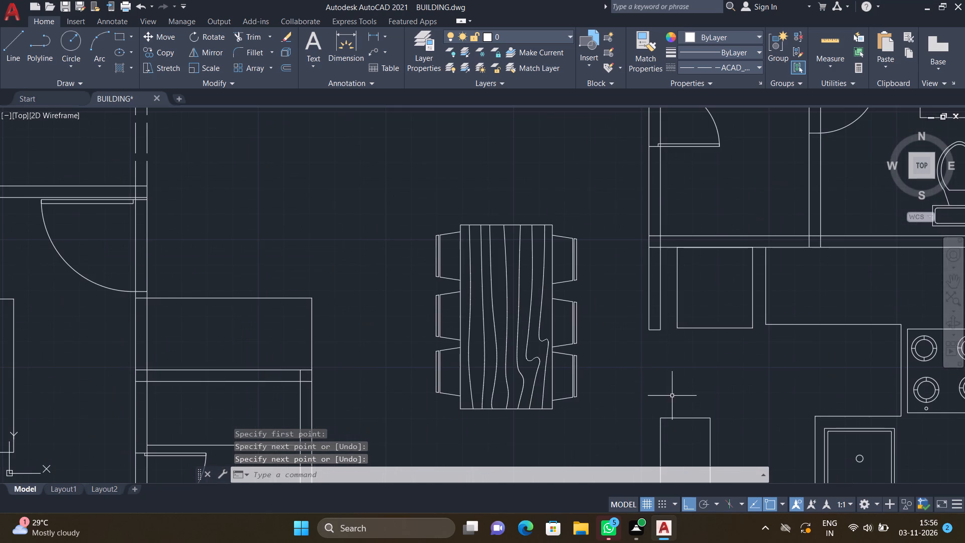
scroll(677, 386, "up", 1)
middle_click_drag(660, 372, 561, 294)
scroll(568, 294, "down", 3)
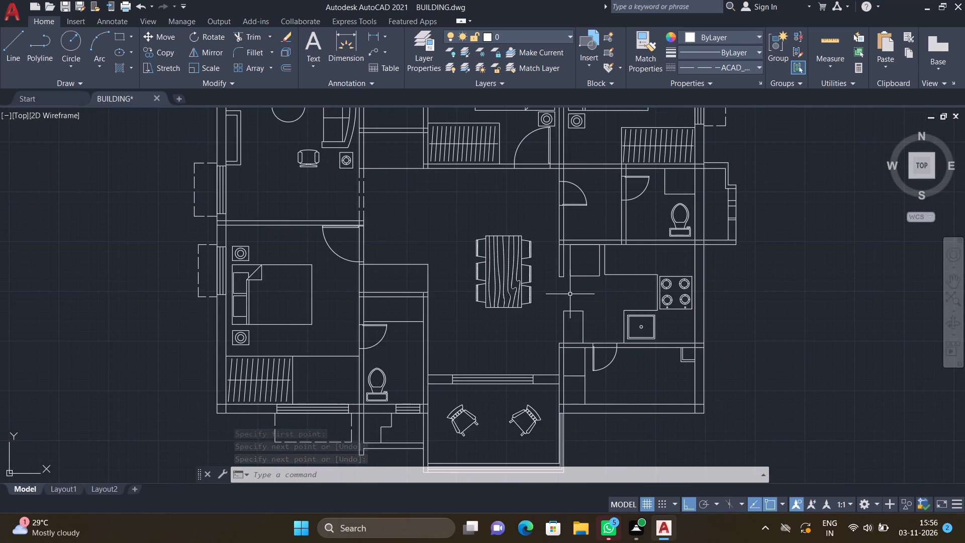
key("l")
key("Return")
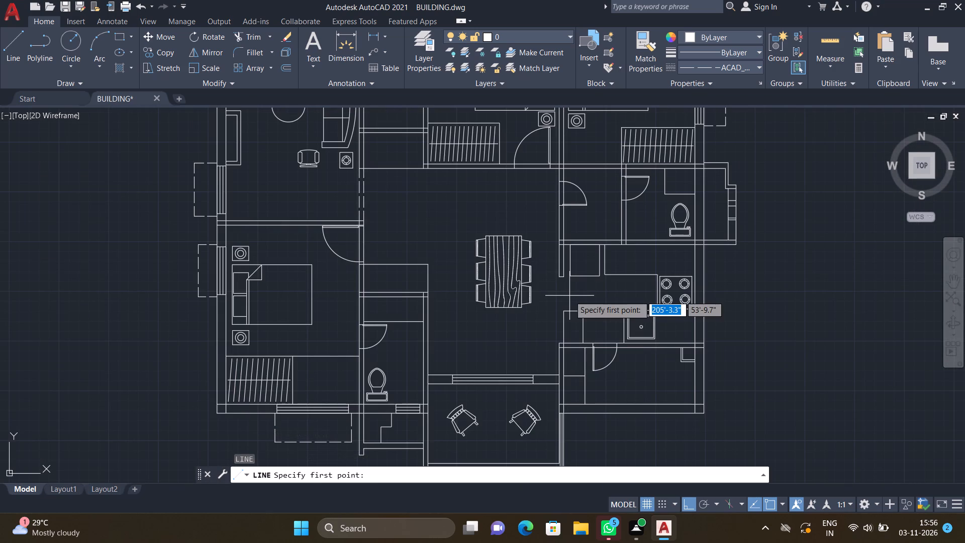
scroll(563, 285, "up", 2)
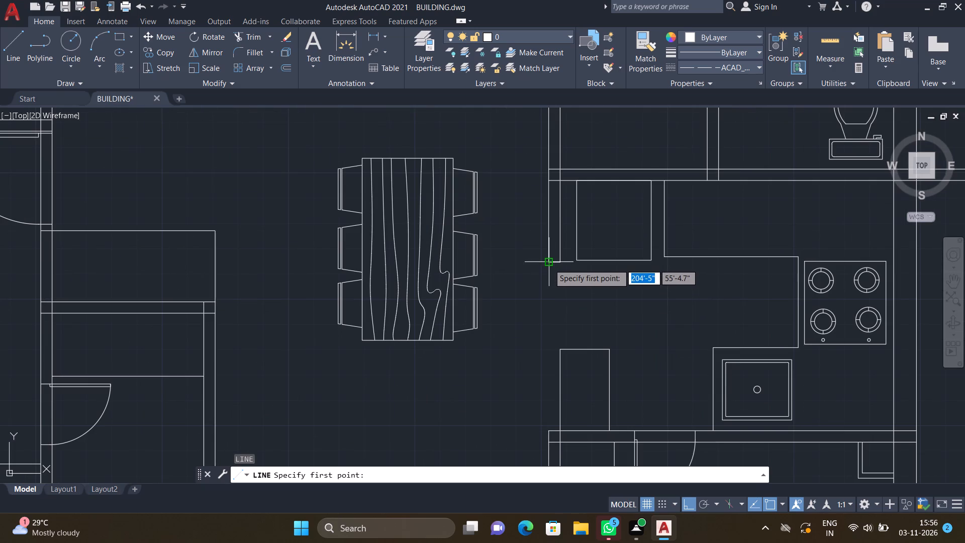
left_click_drag(549, 264, 550, 274)
scroll(552, 431, "up", 2)
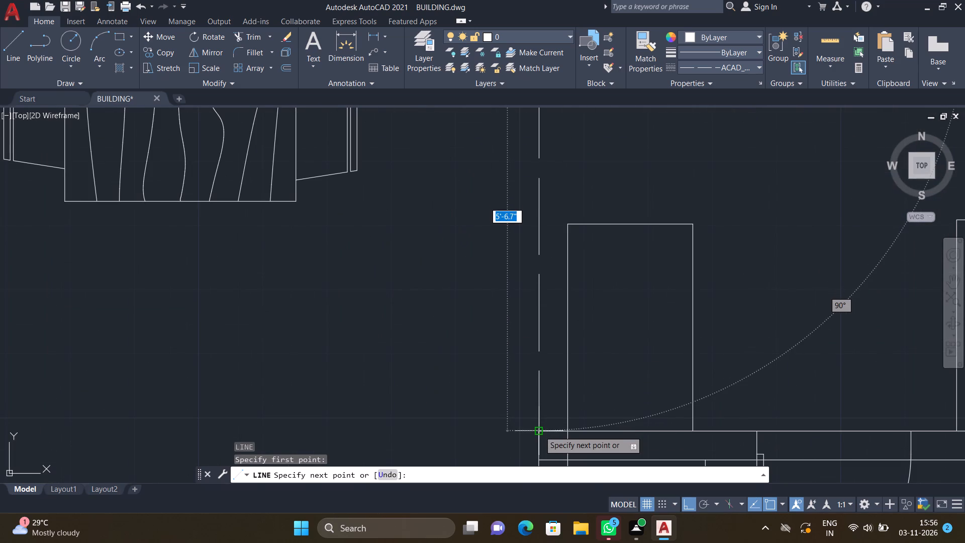
left_click(539, 432)
key("Return")
Draw a dashed line about 2'-10" long along the kitchen-side face of that opening, from the wall end to the counter corner.
key("l")
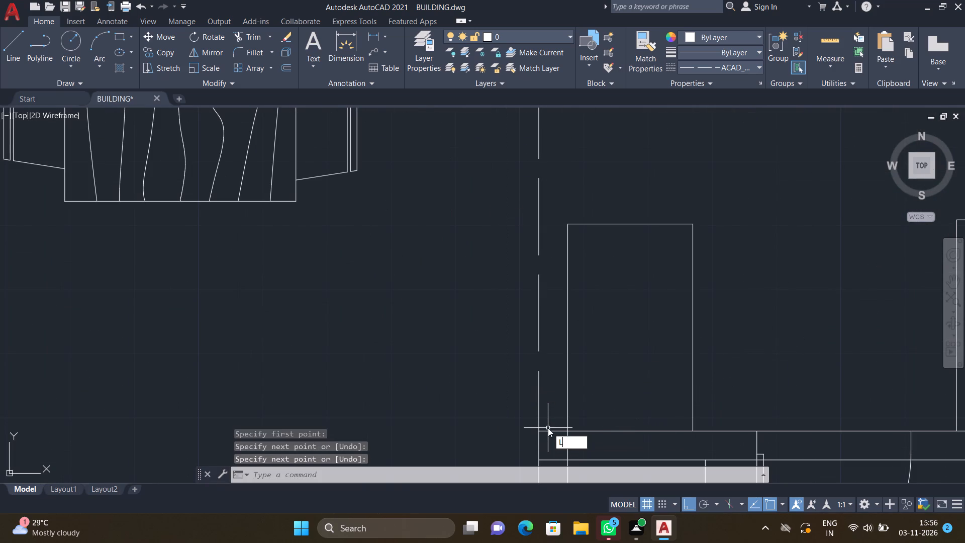
key("Return")
scroll(559, 425, "down", 3)
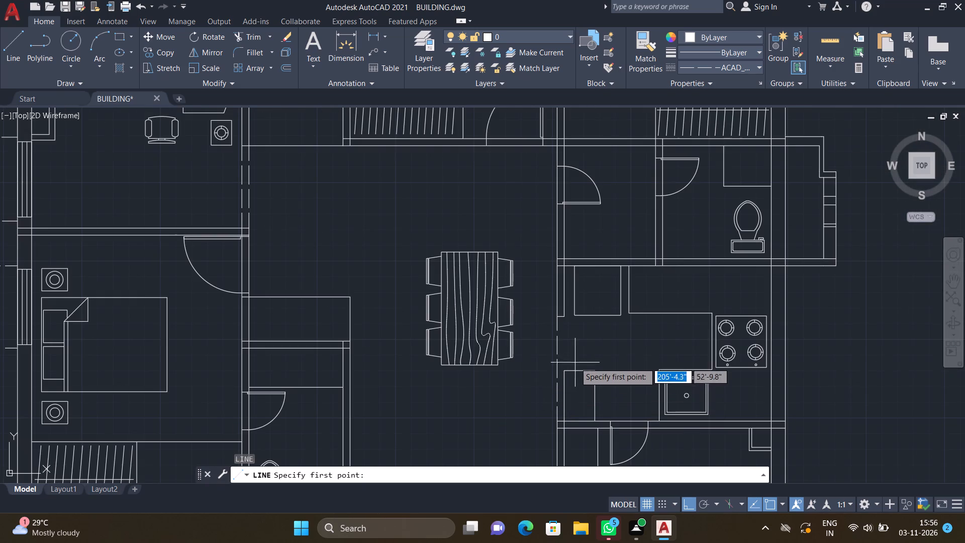
scroll(568, 338, "up", 3)
left_click_drag(546, 251, 546, 252)
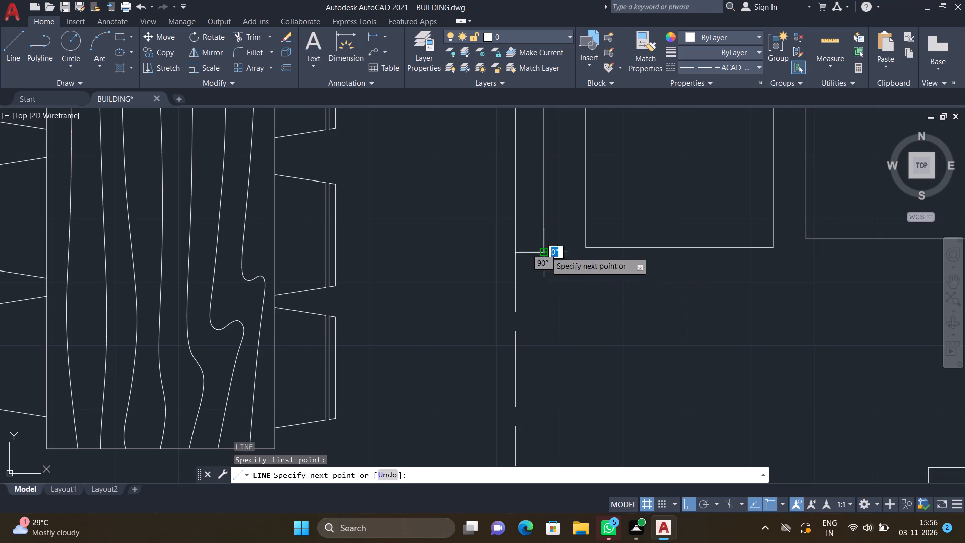
left_click_drag(546, 252, 548, 263)
scroll(545, 335, "down", 2)
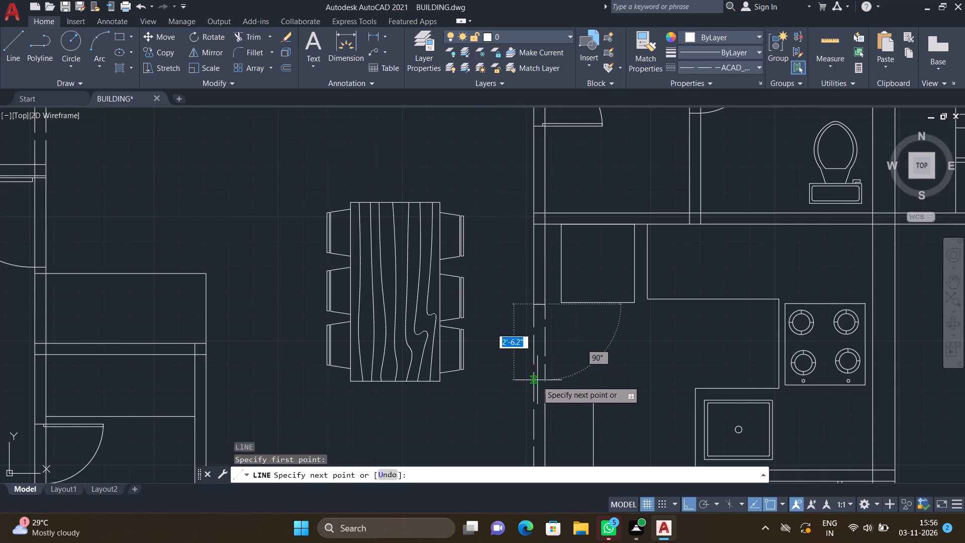
scroll(536, 383, "up", 3)
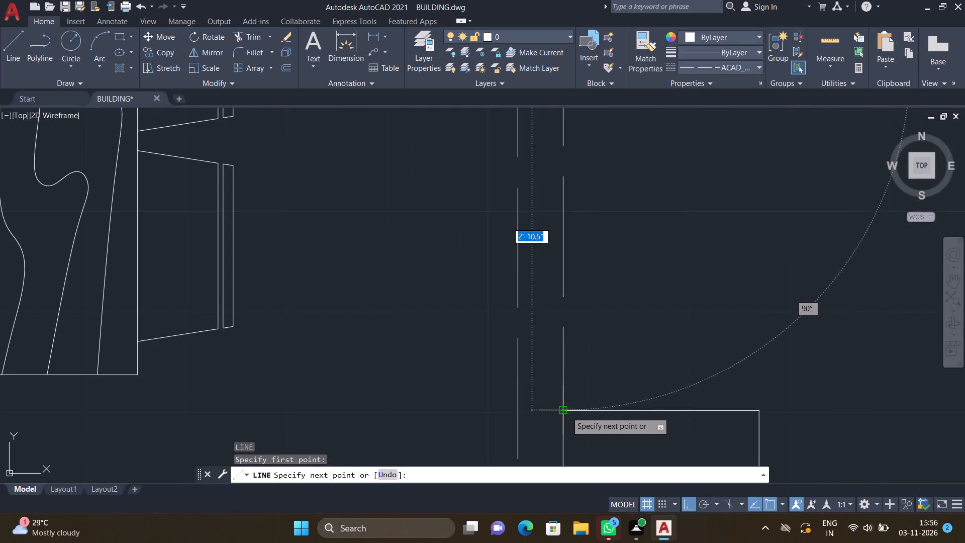
left_click(566, 412)
key("Return")
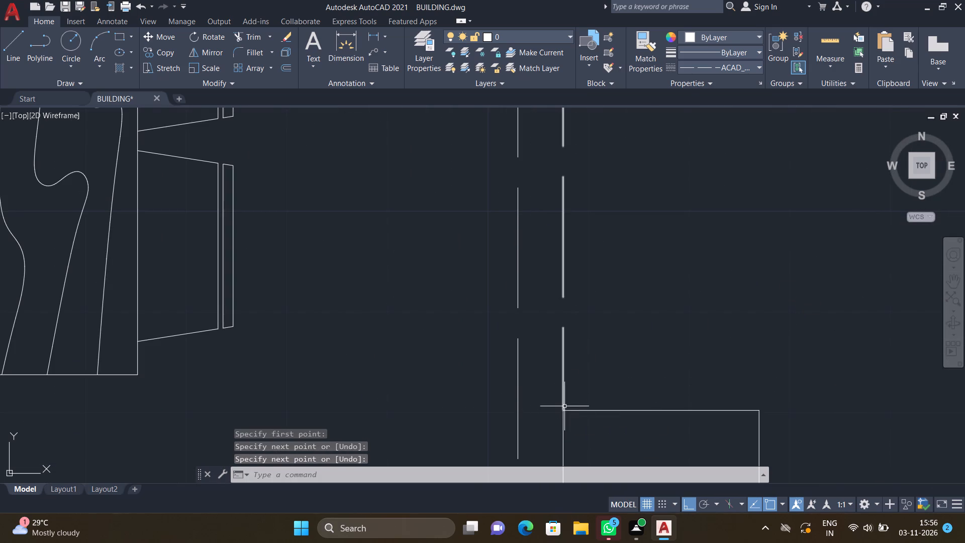
With the linetype set to Continuous, draw a stepped line across the upper part of the right-hand toilet's shaft, segments about 1'-0", 4" and 10".
scroll(568, 425, "down", 3)
scroll(614, 379, "down", 4)
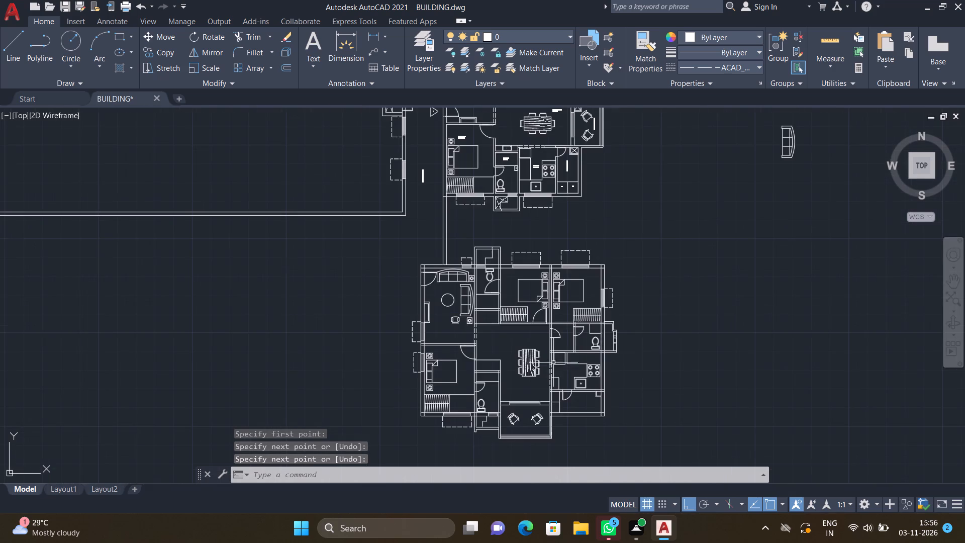
scroll(623, 331, "up", 4)
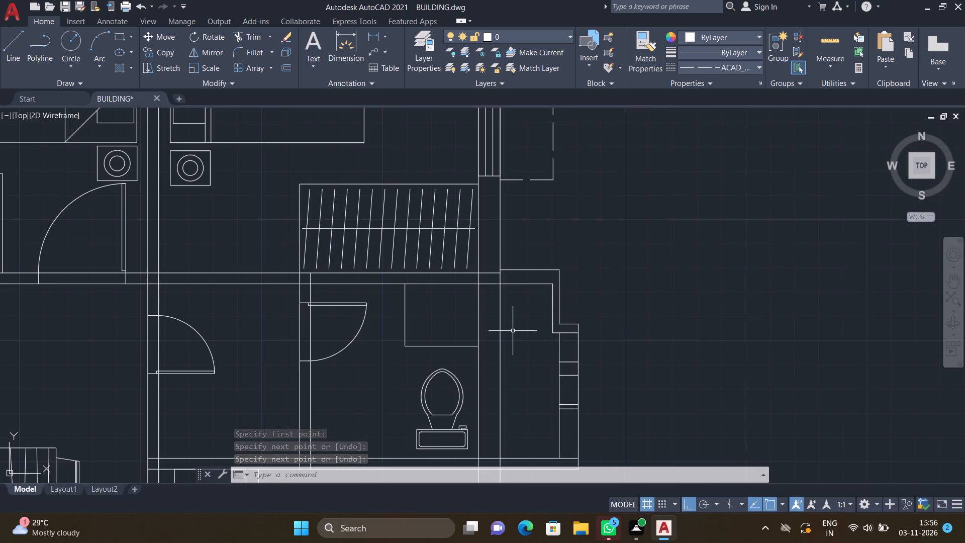
scroll(526, 320, "down", 2)
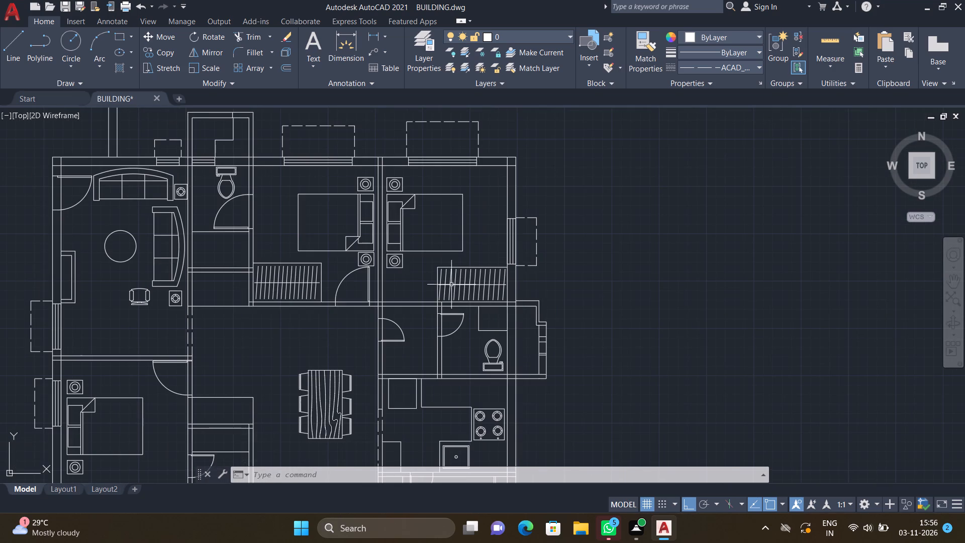
left_click(730, 62)
left_click(721, 128)
scroll(525, 316, "up", 4)
key("l")
key("Return")
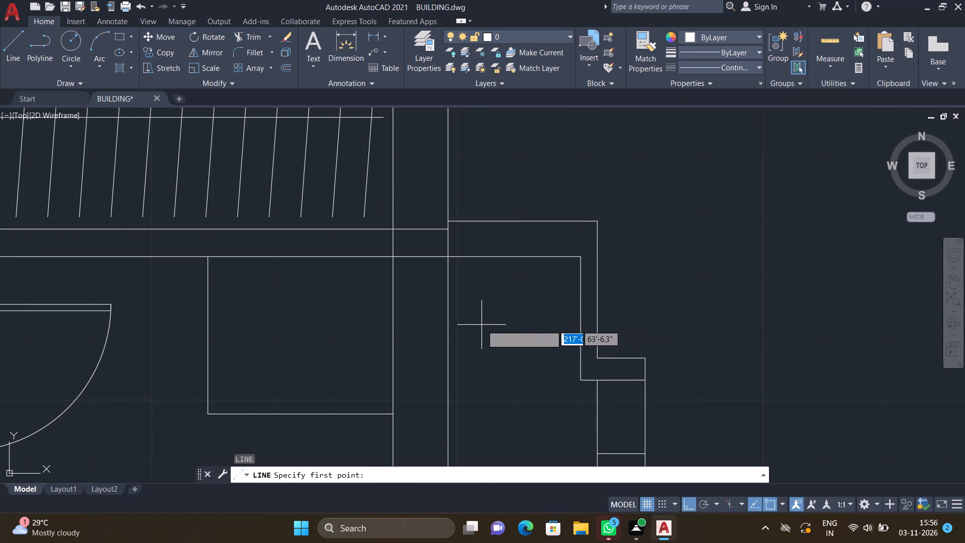
scroll(442, 331, "up", 1)
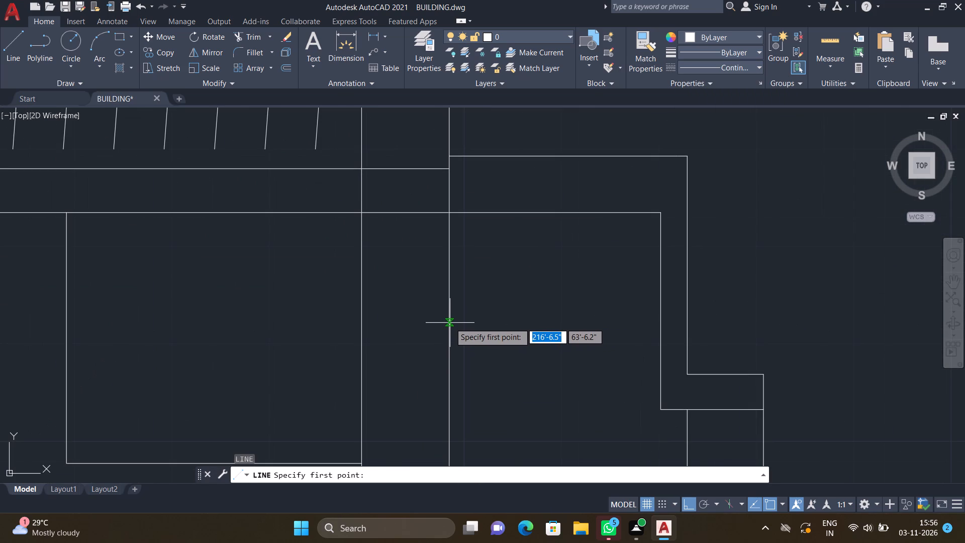
left_click_drag(449, 330, 455, 330)
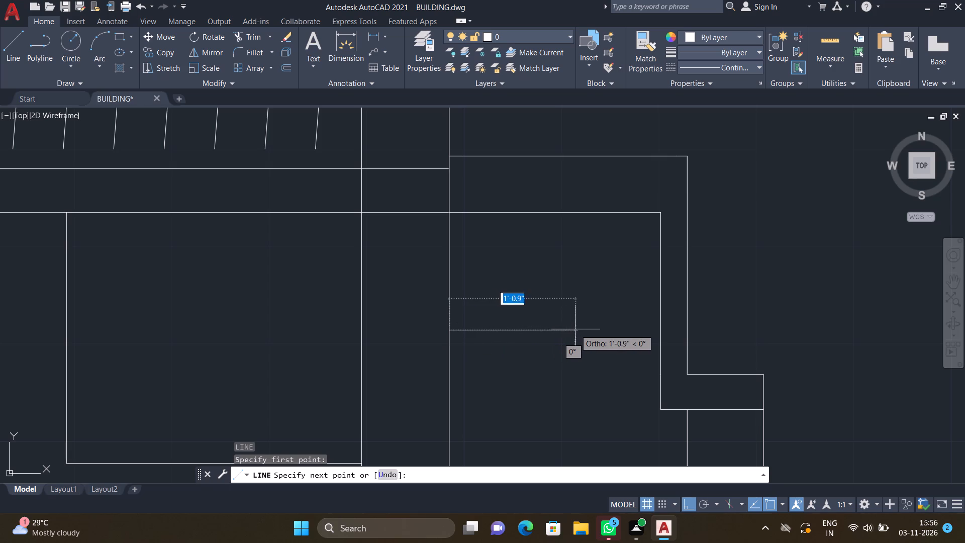
left_click(563, 323)
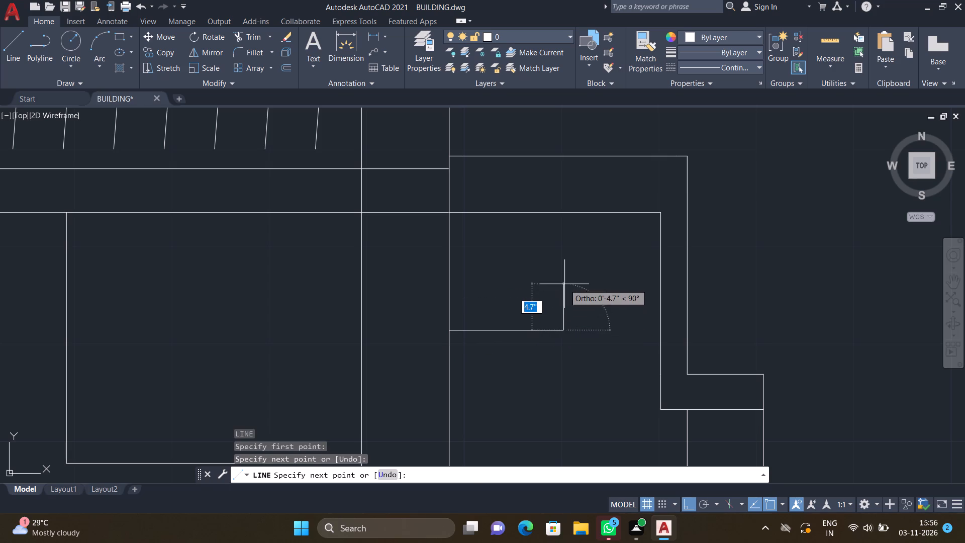
left_click(563, 293)
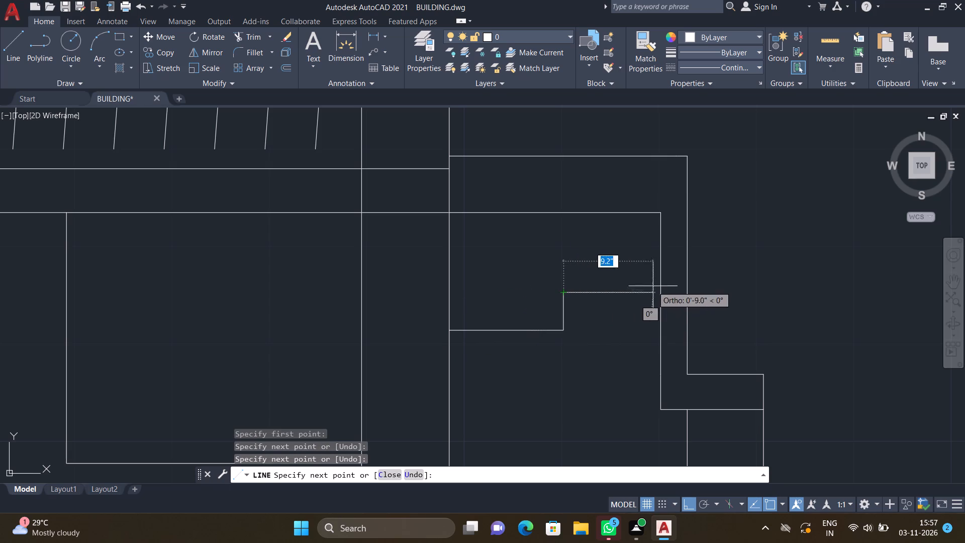
left_click(658, 293)
key("Return")
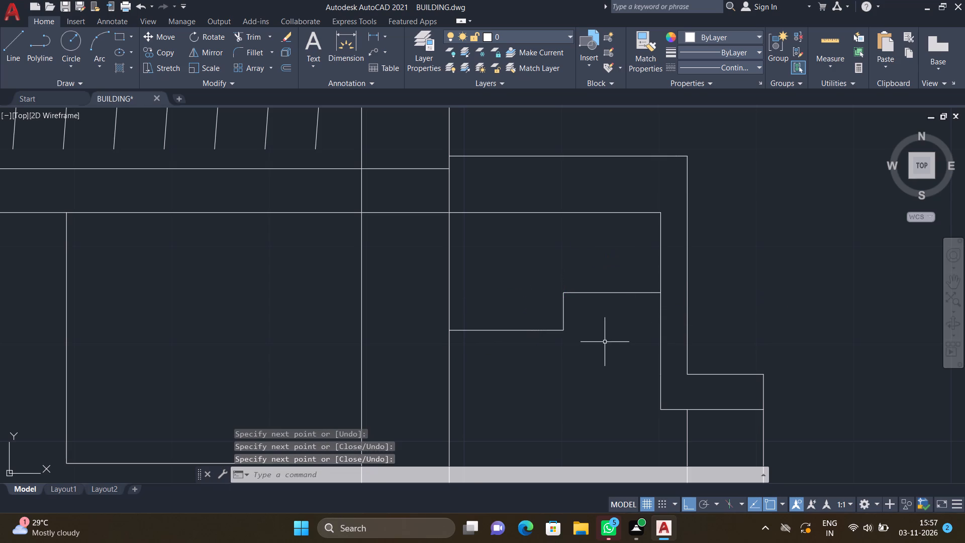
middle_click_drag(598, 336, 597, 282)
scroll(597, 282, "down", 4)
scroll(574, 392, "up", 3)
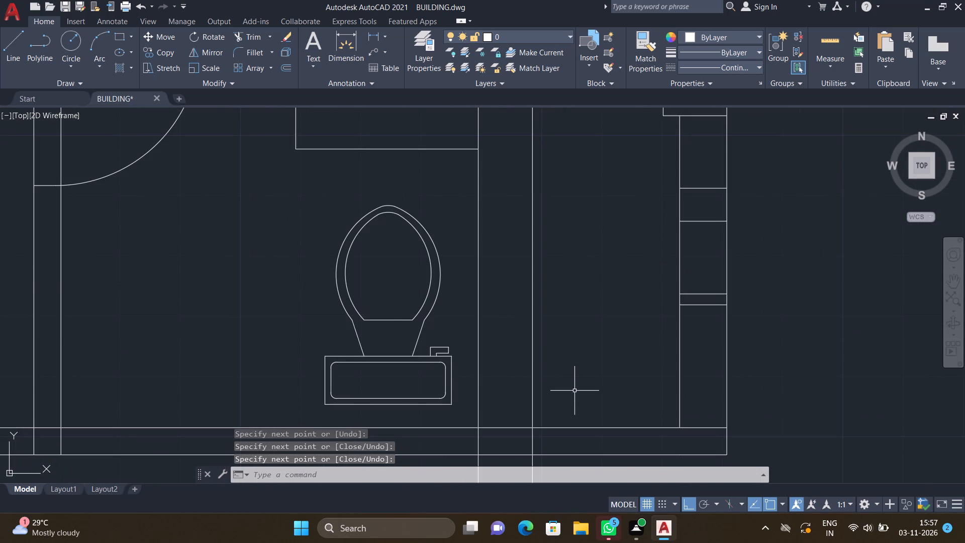
Draw a stepped line across the lower part of the right-hand toilet's shaft, out from the toilet wall and down to the shaft's bottom wall.
key("l")
key("Return")
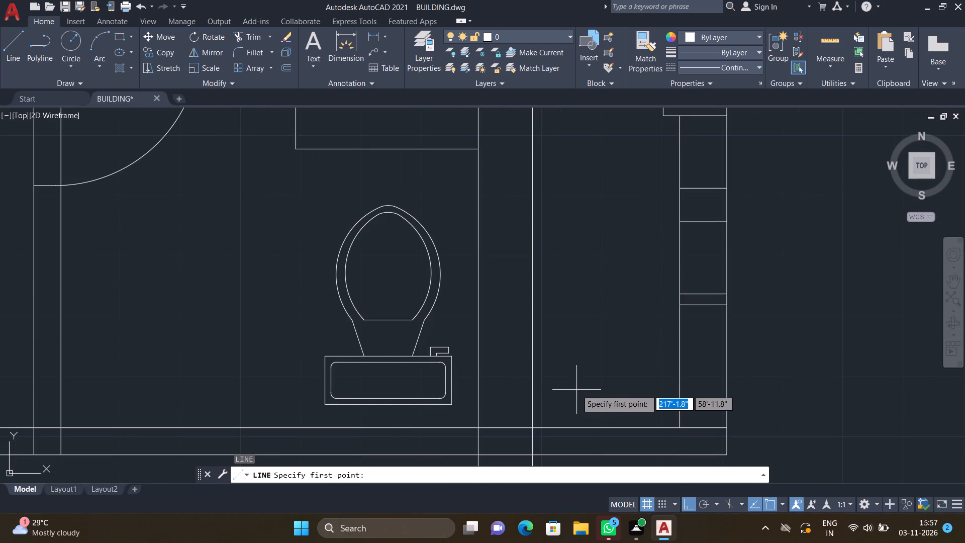
left_click(533, 325)
left_click(597, 332)
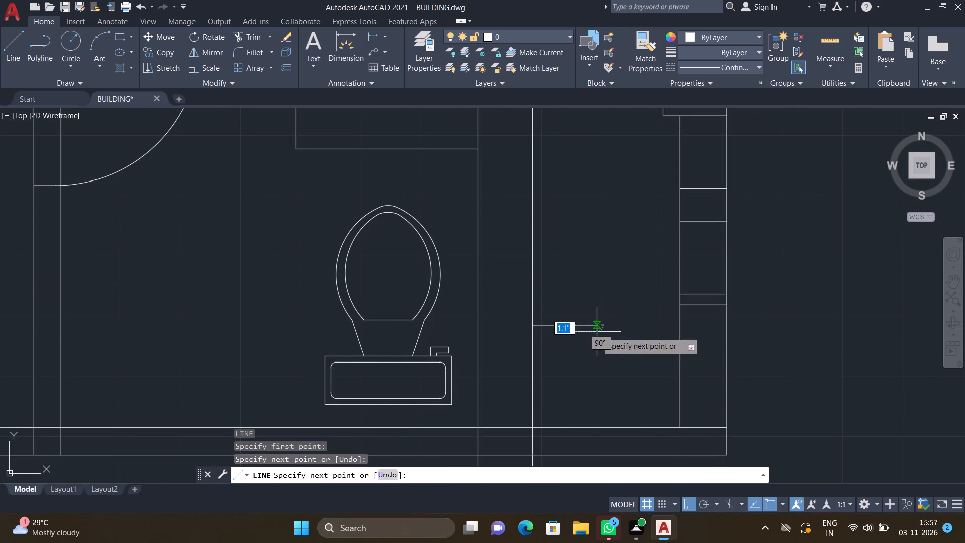
left_click(598, 426)
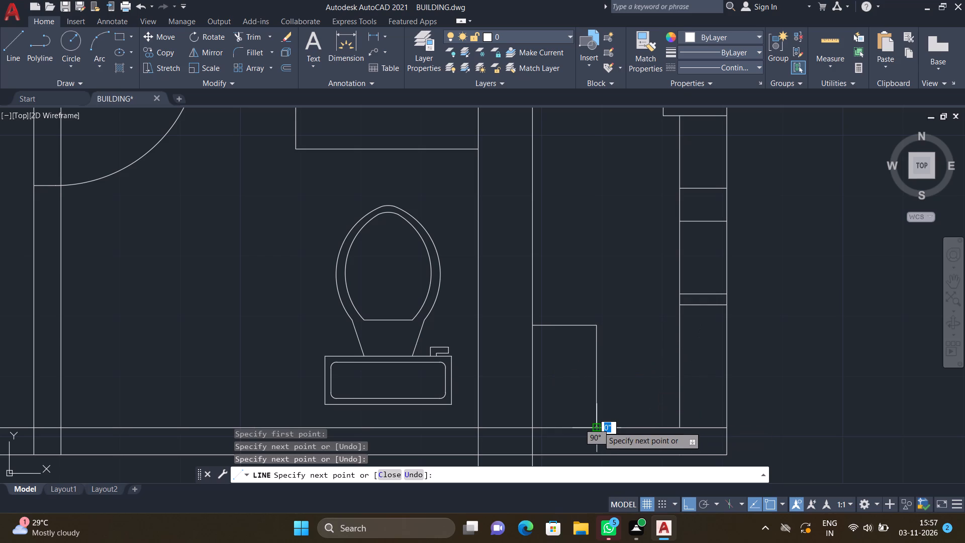
key("Return")
With linetype ACAD_ISO02W100 and ortho off, draw a diagonal in the upper toilet's shaft, from the stepped line's outer corner to the shaft's lower-right corner.
scroll(586, 395, "down", 3)
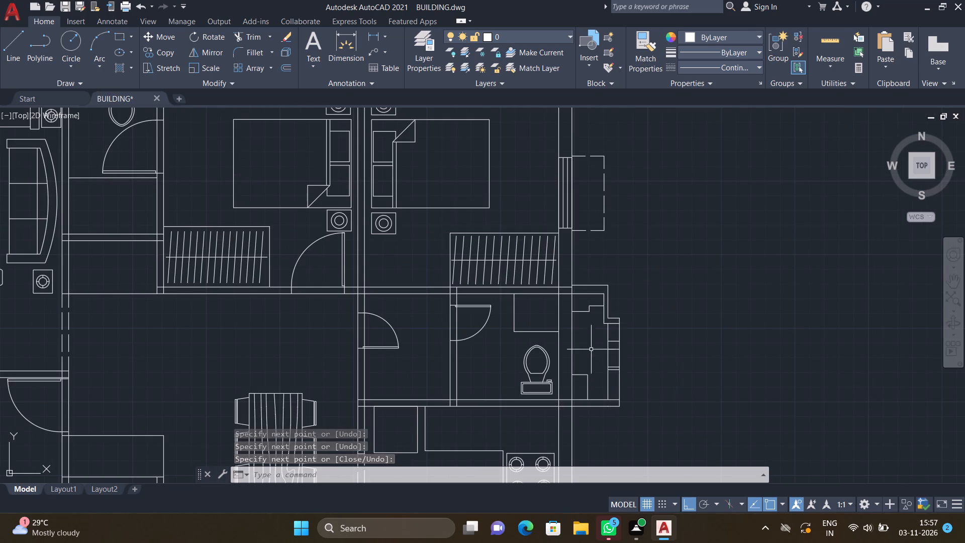
scroll(588, 341, "down", 4)
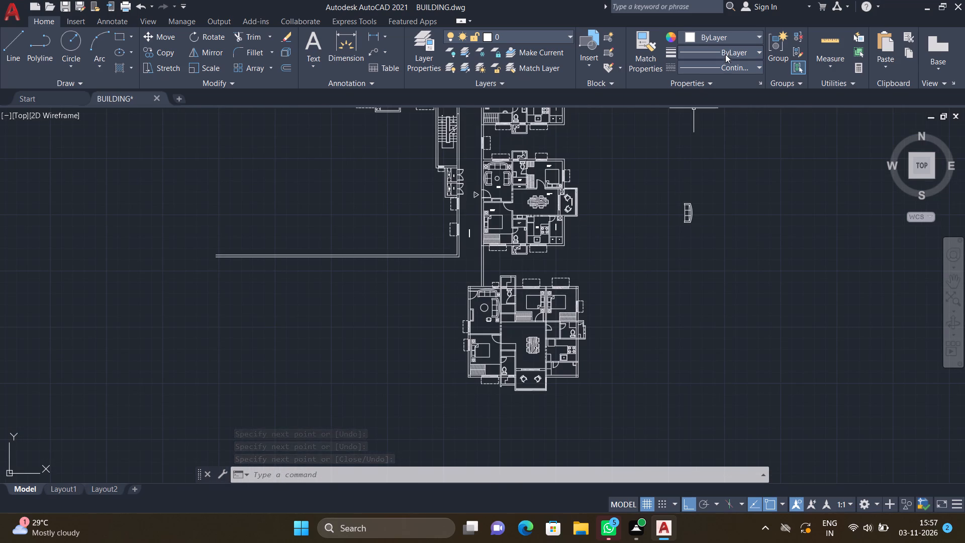
left_click(726, 66)
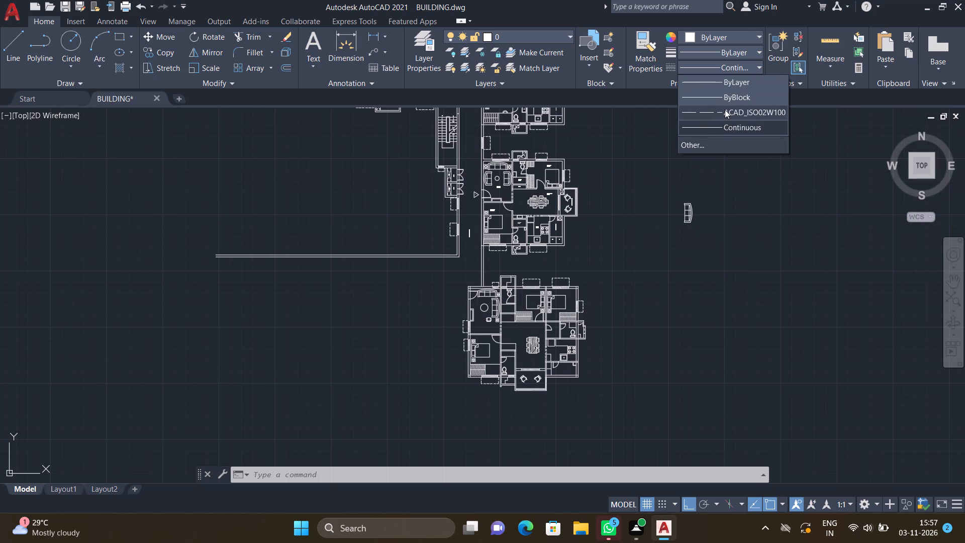
left_click(725, 110)
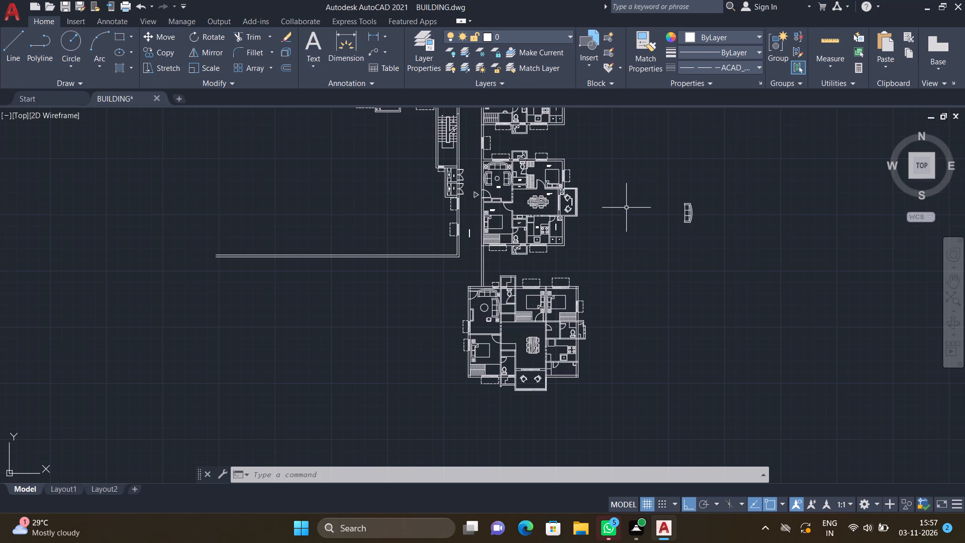
key("l")
key("Return")
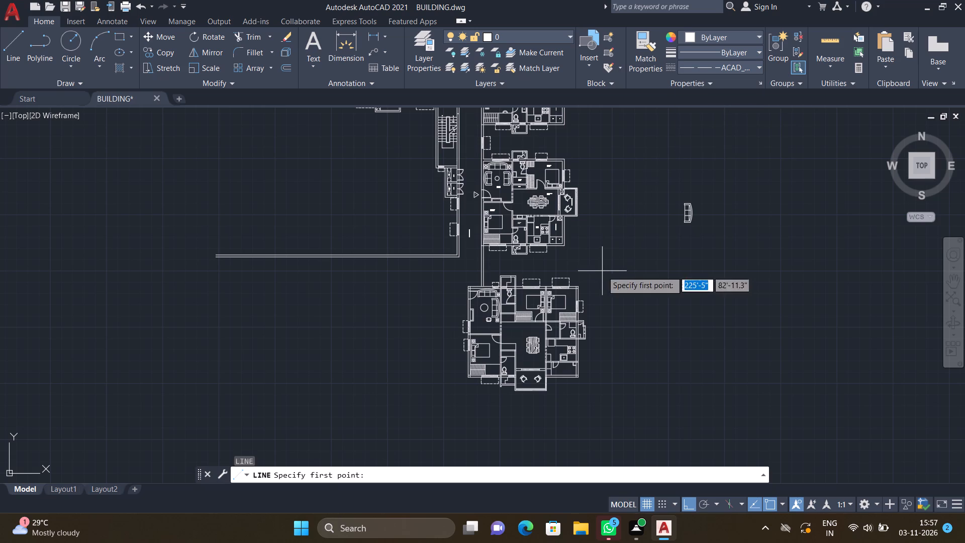
scroll(566, 366, "up", 3)
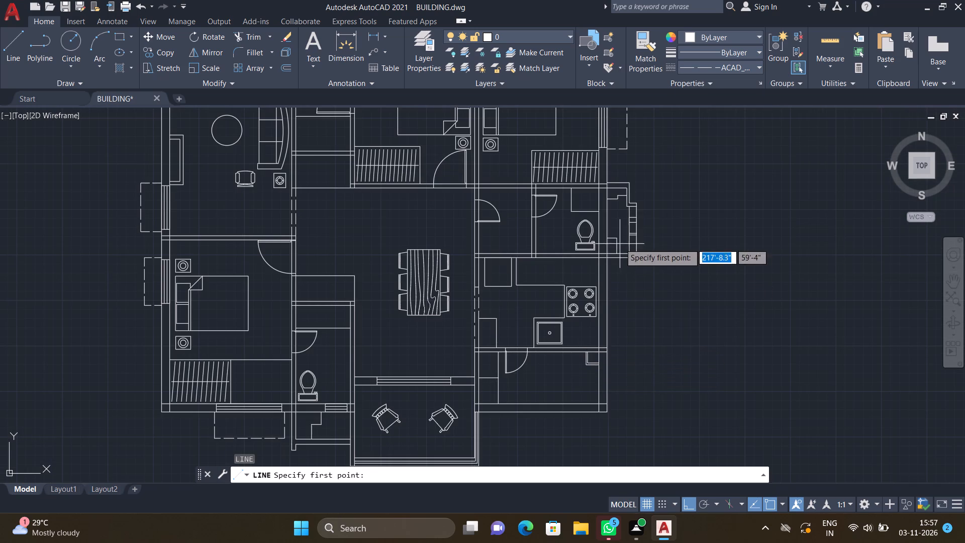
scroll(639, 285, "down", 3)
scroll(535, 214, "up", 3)
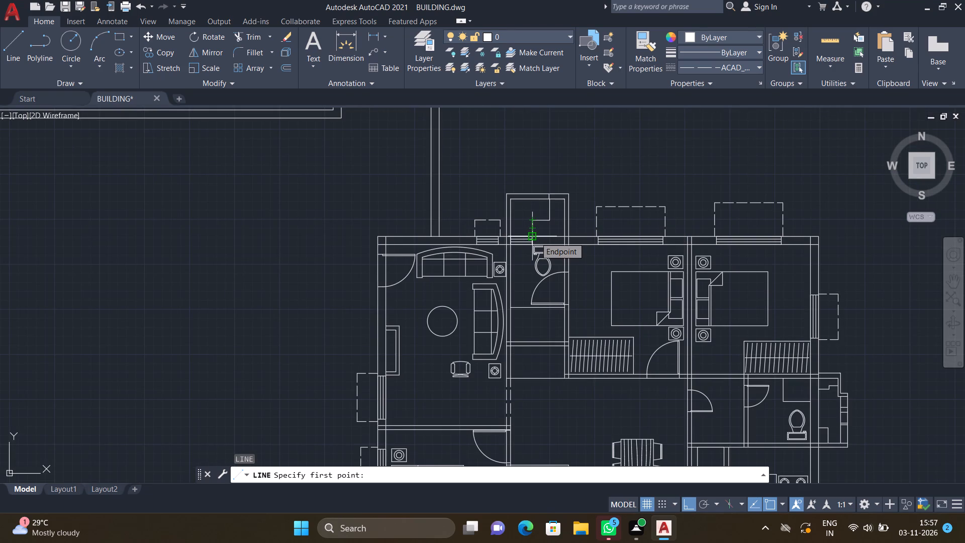
key("F8")
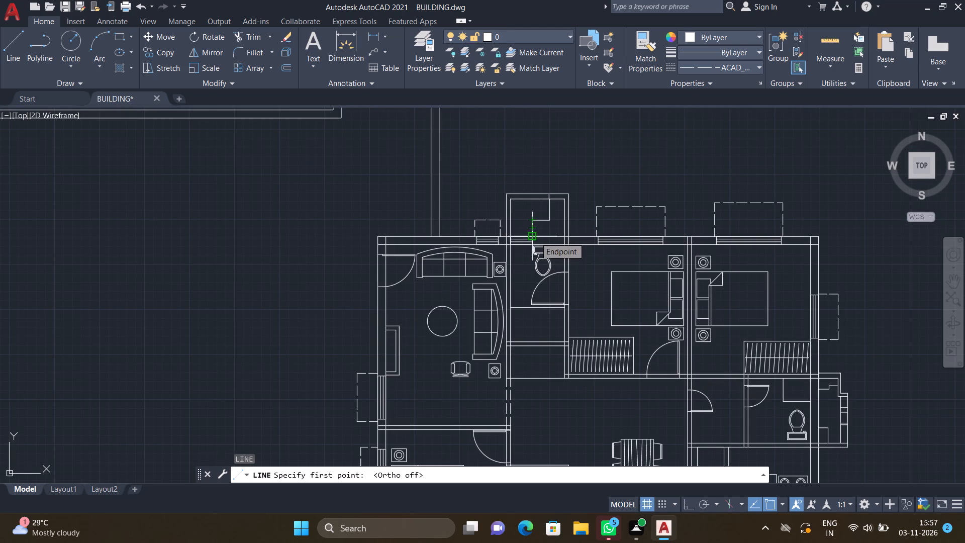
scroll(548, 225, "up", 3)
scroll(489, 204, "up", 2)
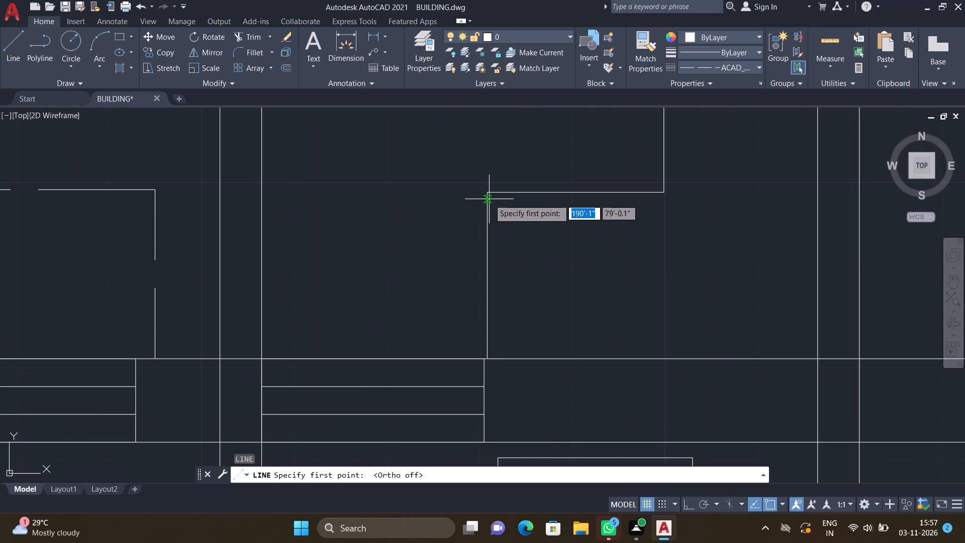
left_click(489, 192)
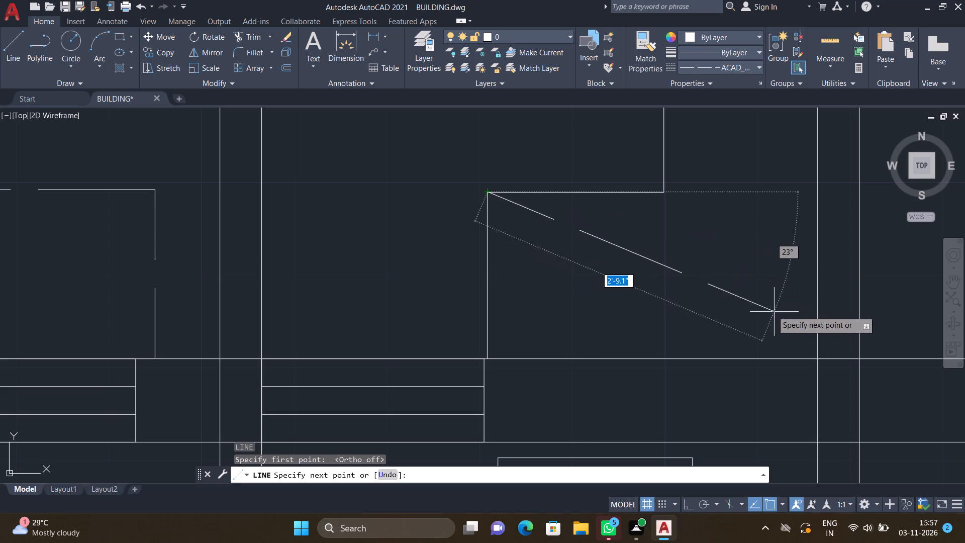
left_click(815, 357)
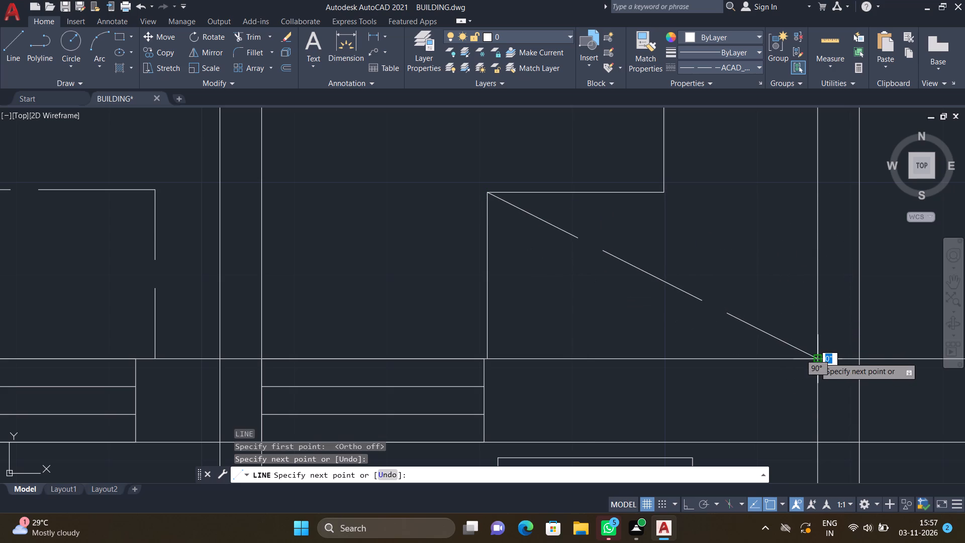
key("Return")
Draw a crossing dashed diagonal from the stepped line's foot on the toilet wall to the step's inner corner.
key("space")
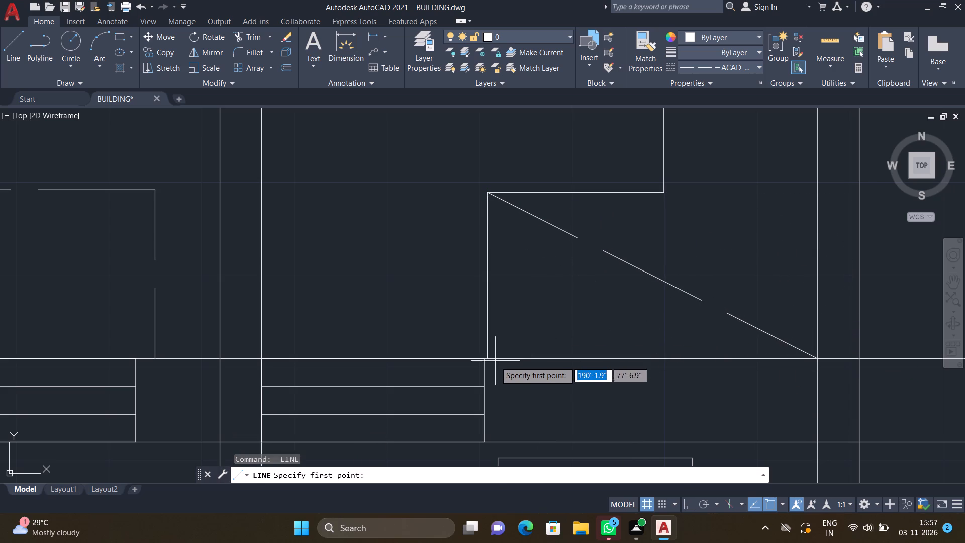
left_click(487, 357)
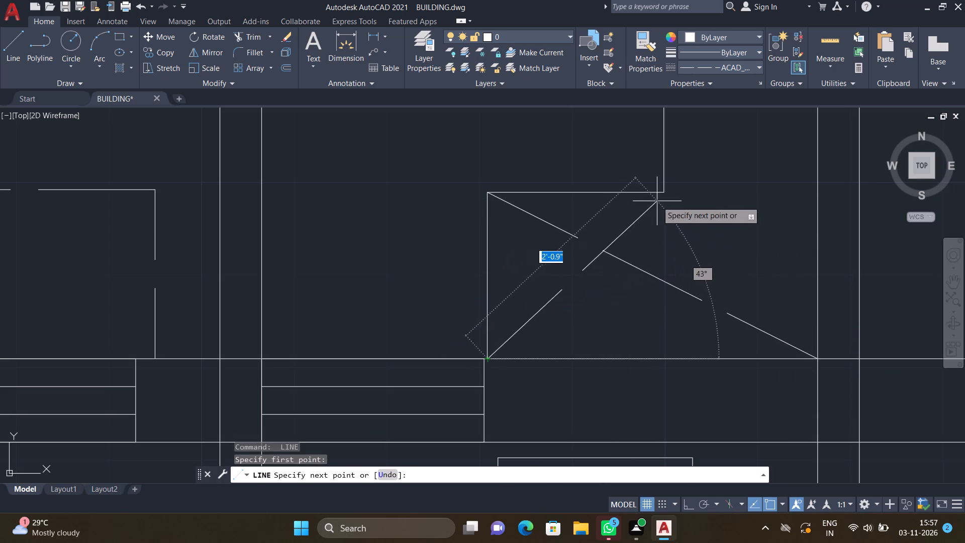
scroll(660, 202, "up", 2)
left_click(664, 178)
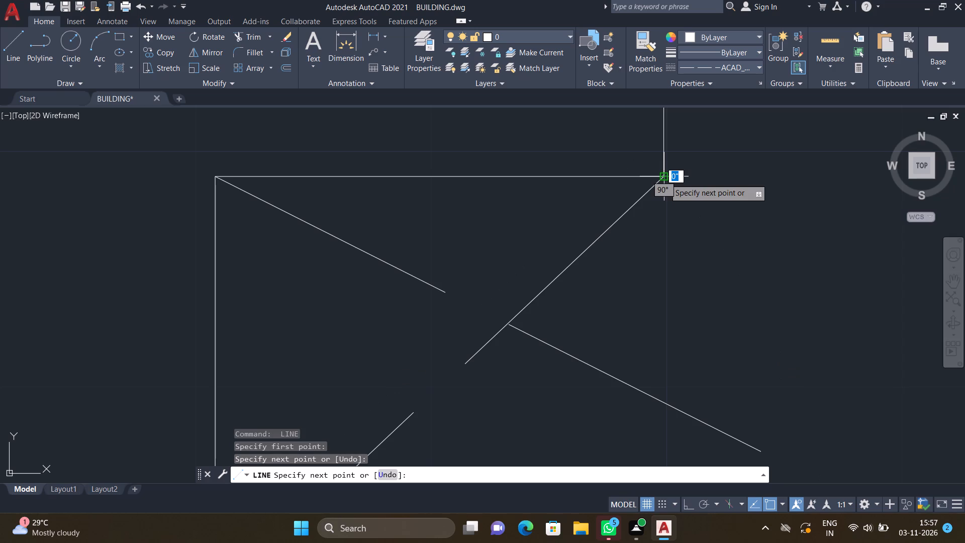
key("Return")
Draw a dashed diagonal from the stepped line's top end on the shaft's upper wall to the shaft's lower-right corner.
scroll(687, 208, "down", 3)
scroll(650, 247, "down", 3)
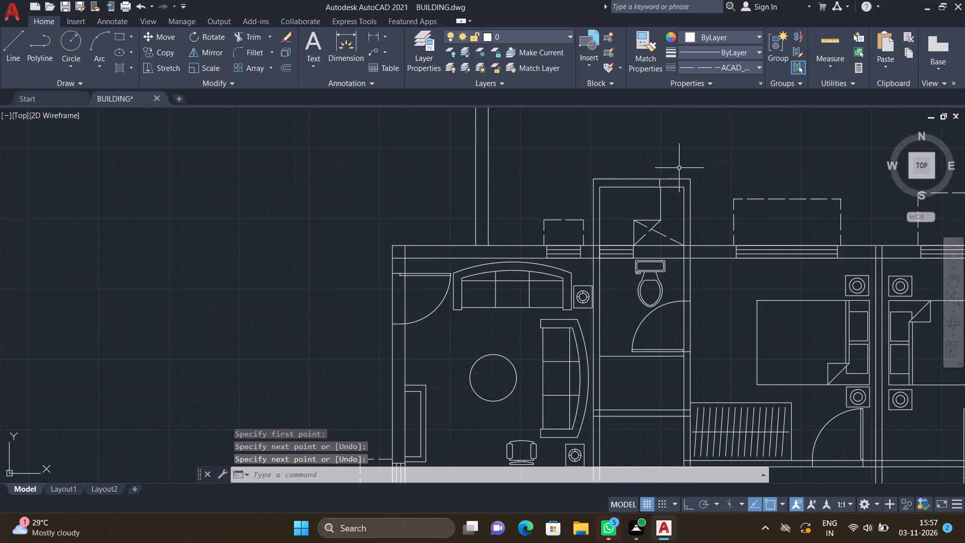
scroll(667, 188, "up", 3)
key("l")
key("Return")
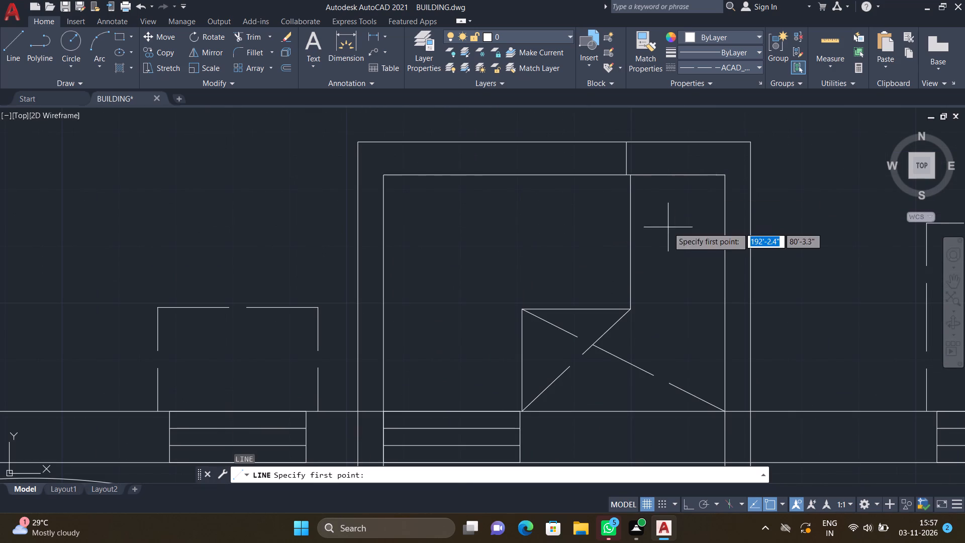
left_click_drag(631, 173, 637, 183)
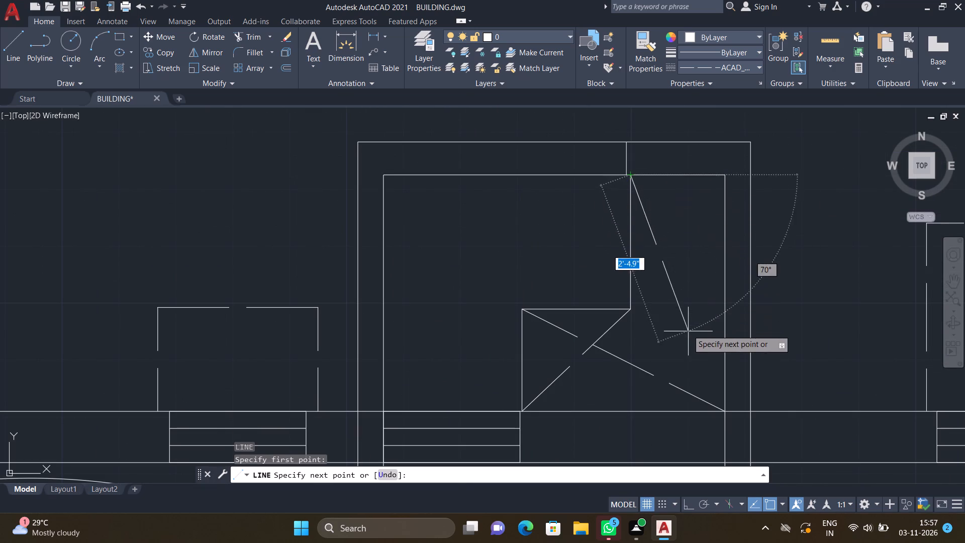
left_click(726, 410)
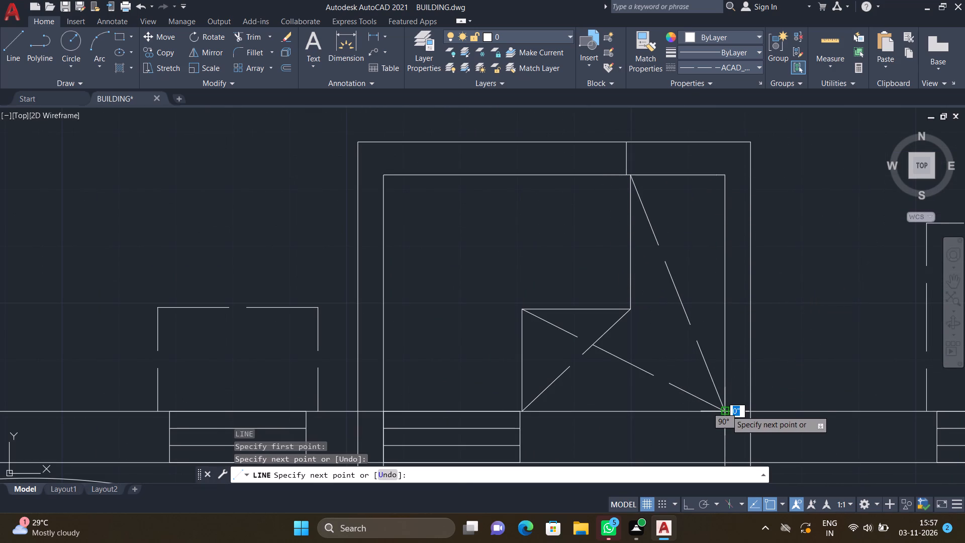
key("Return")
Draw a crossing dashed diagonal from the step's inner corner to the shaft's upper-right inside corner.
key("l")
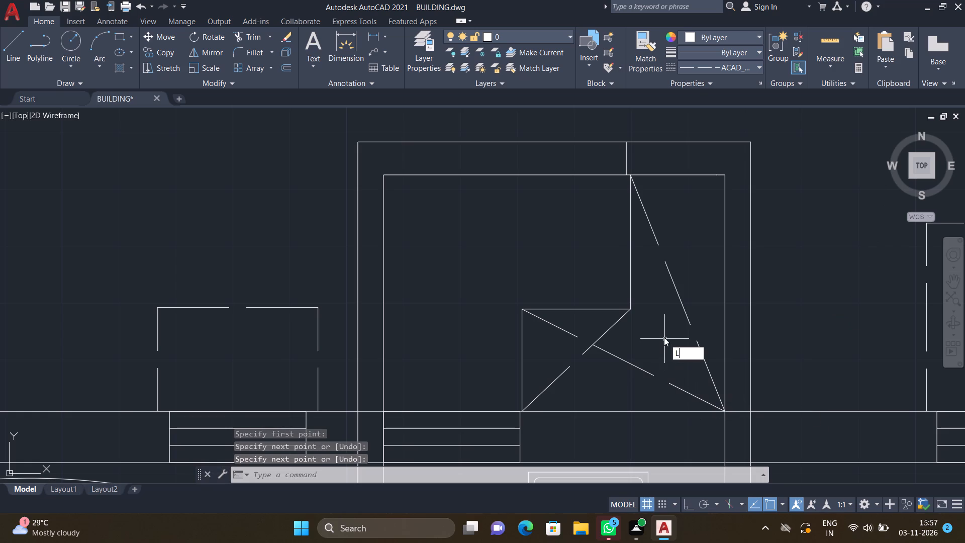
key("Return")
scroll(637, 312, "up", 2)
left_click(615, 306)
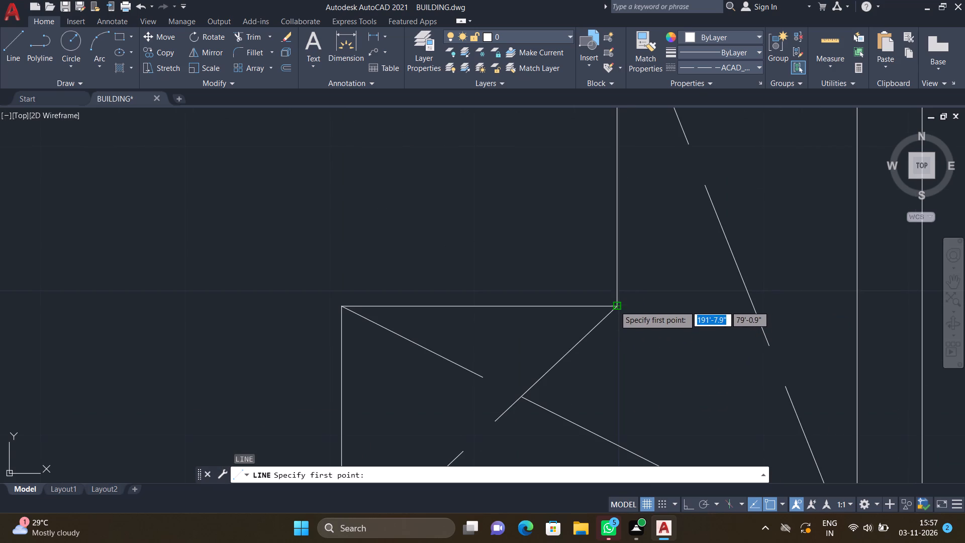
scroll(655, 227, "down", 3)
scroll(694, 177, "up", 2)
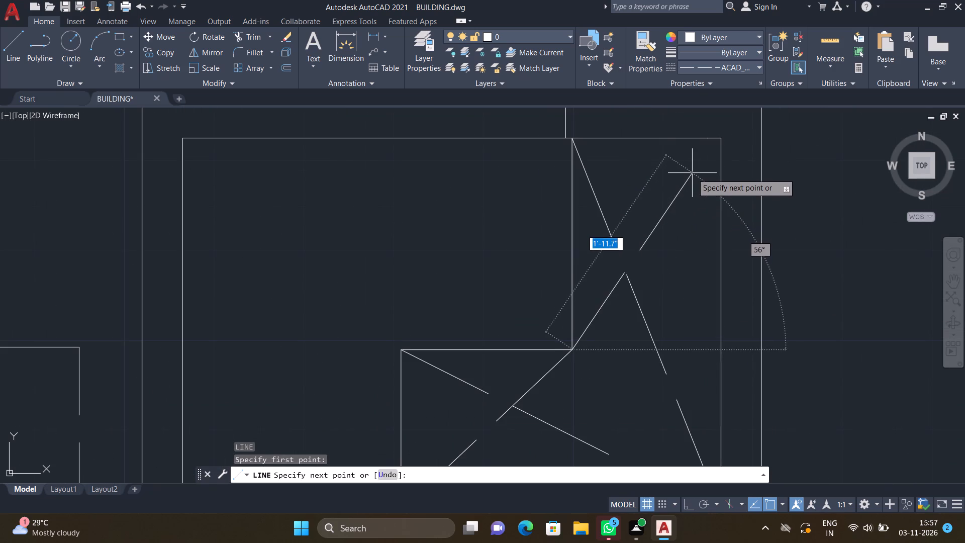
left_click(722, 140)
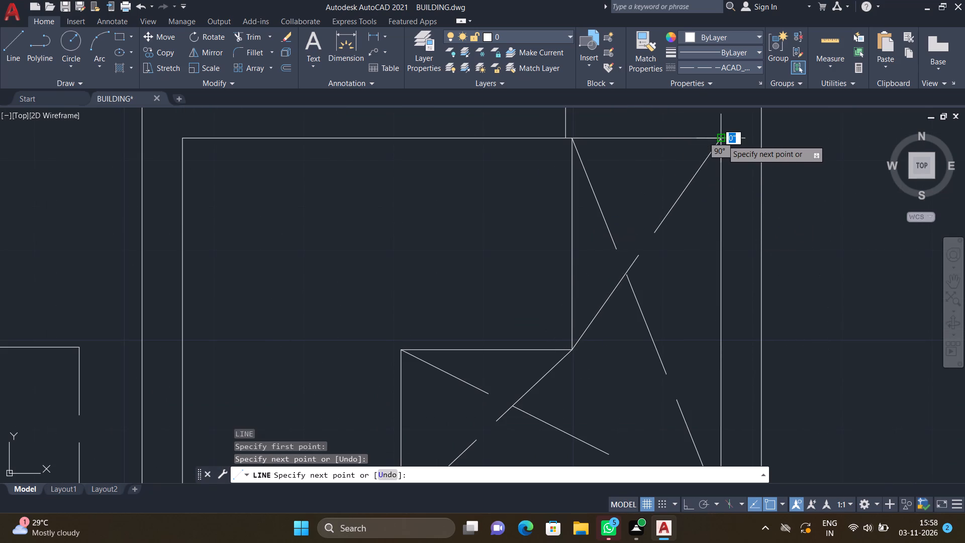
key("Return")
In the lower toilet's shaft, draw a dashed diagonal from the stepped line's foot on the bottom wall to the shaft's upper-left inside corner.
scroll(653, 233, "down", 3)
scroll(558, 221, "down", 4)
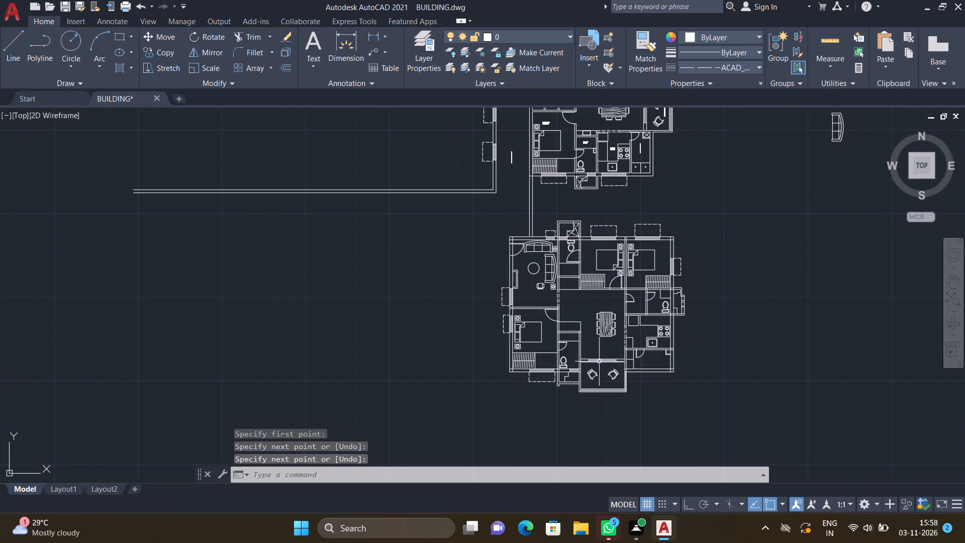
scroll(593, 420, "up", 2)
scroll(516, 307, "up", 1)
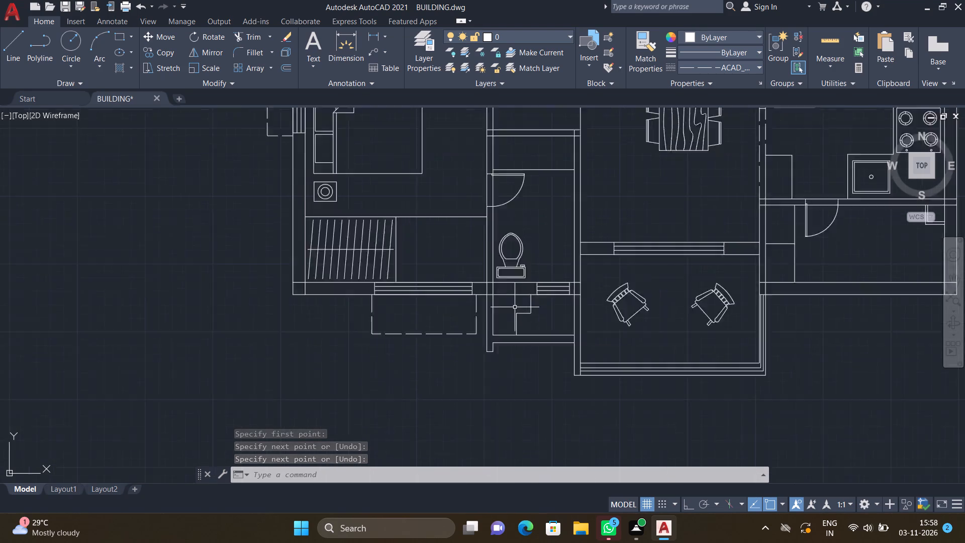
scroll(515, 307, "up", 2)
key("l")
key("Return")
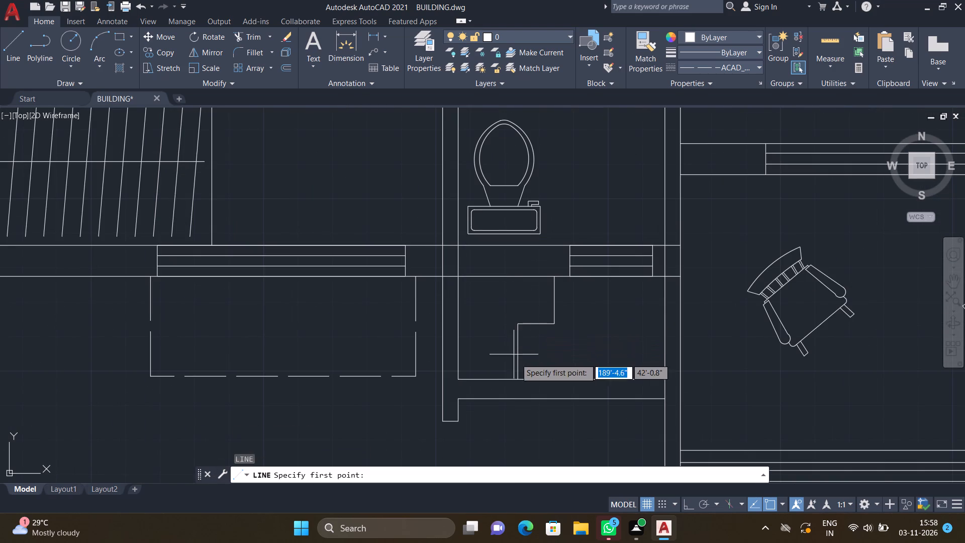
left_click(518, 381)
scroll(465, 295, "up", 1)
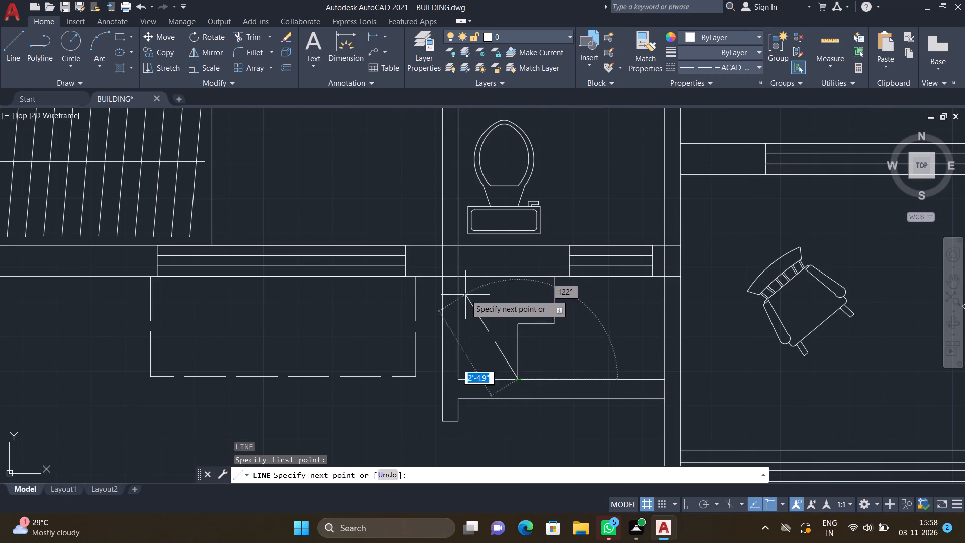
scroll(465, 295, "up", 1)
scroll(444, 257, "up", 3)
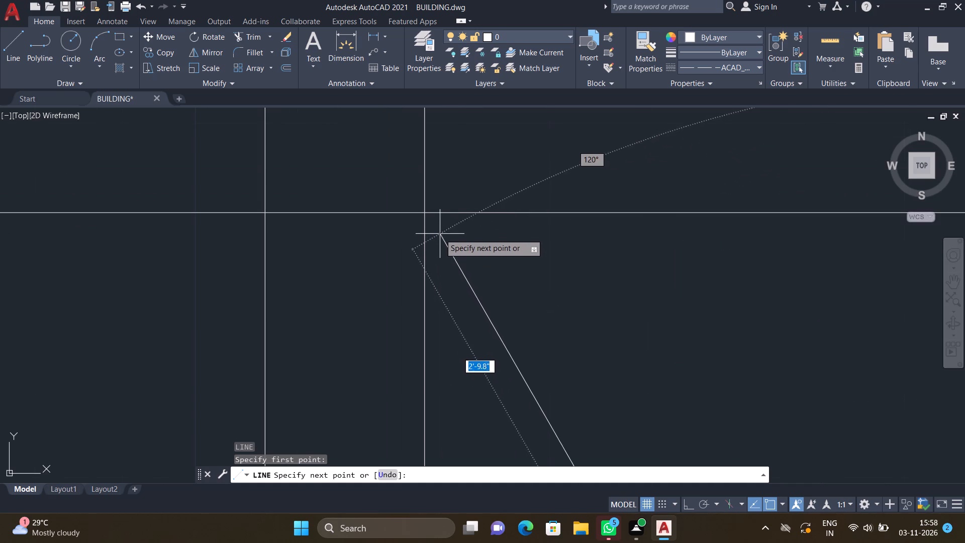
left_click(426, 211)
key("Return")
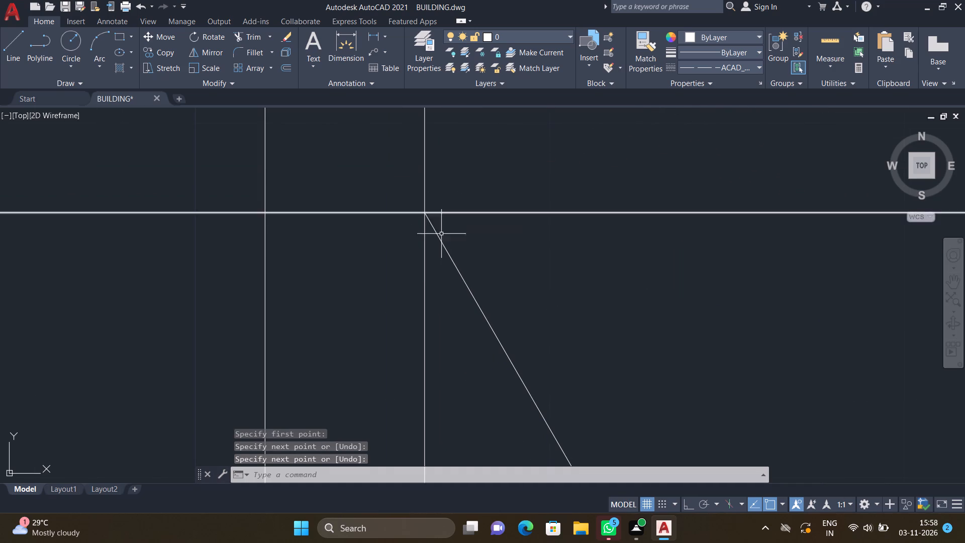
Draw a crossing dashed diagonal from that shaft's lower-left inside corner to the stepped line's inner corner.
scroll(447, 242, "down", 4)
key("l")
key("Return")
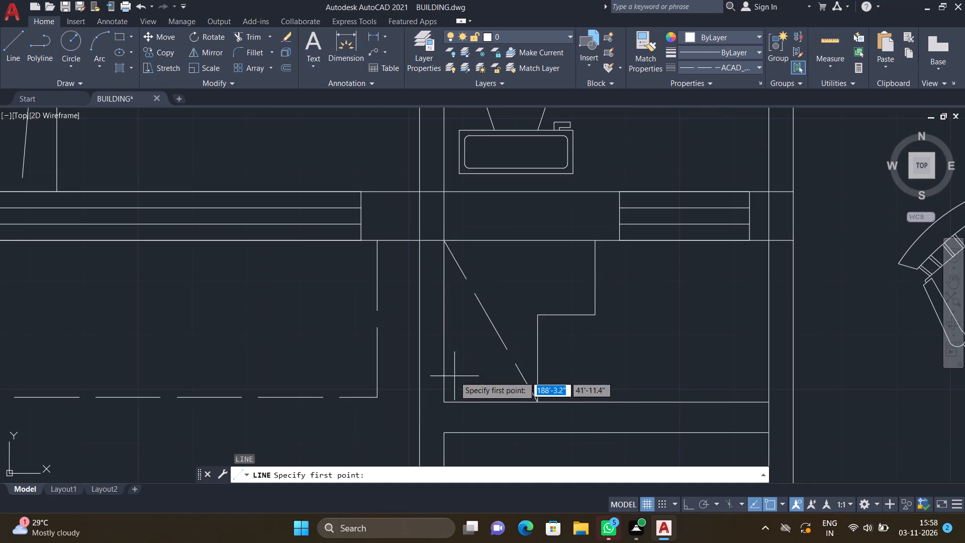
scroll(439, 410, "up", 1)
left_click(442, 399)
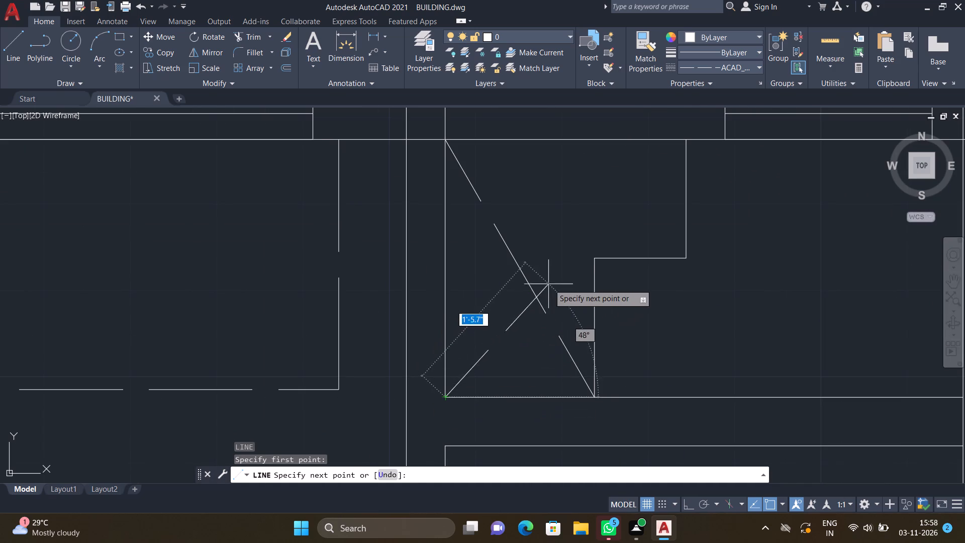
scroll(573, 271, "up", 1)
left_click(607, 251)
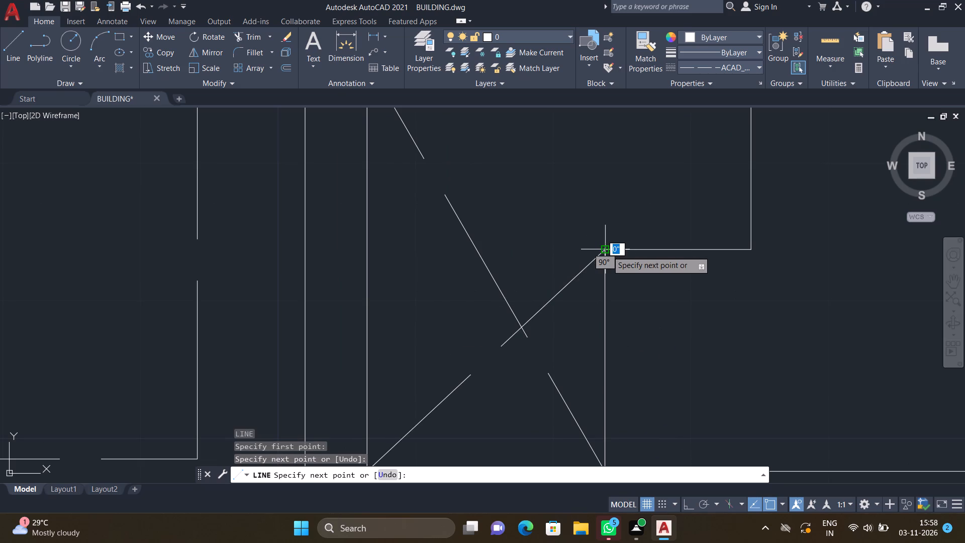
key("Return")
In the lower toilet's shaft, draw a dashed line from the stepped line's inner corner to its top end on the upper wall.
scroll(621, 255, "down", 2)
key("l")
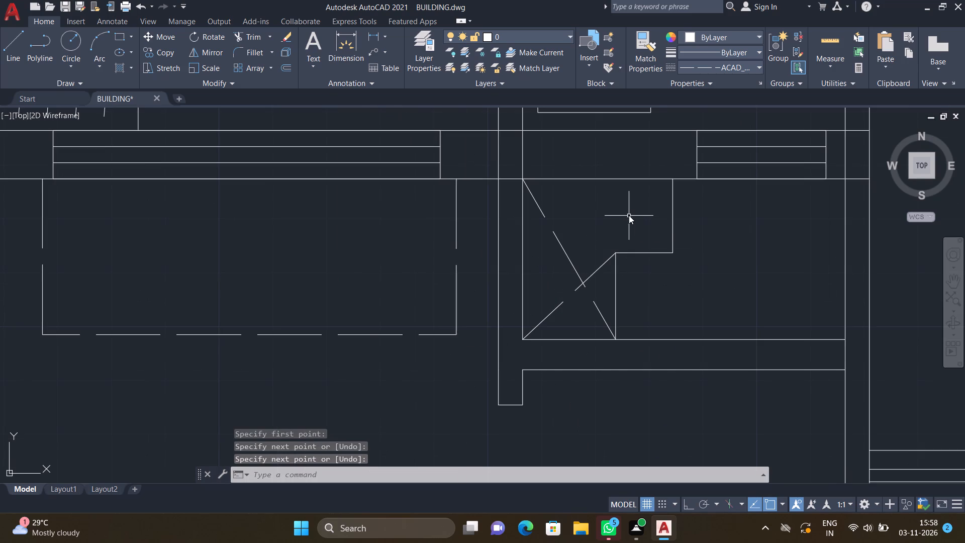
key("Return")
scroll(613, 253, "up", 1)
left_click(614, 253)
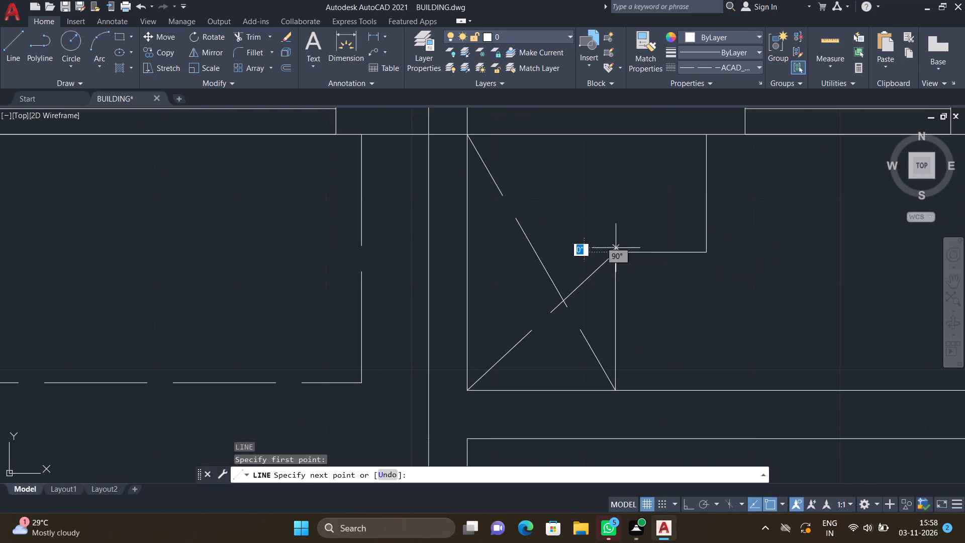
left_click(710, 133)
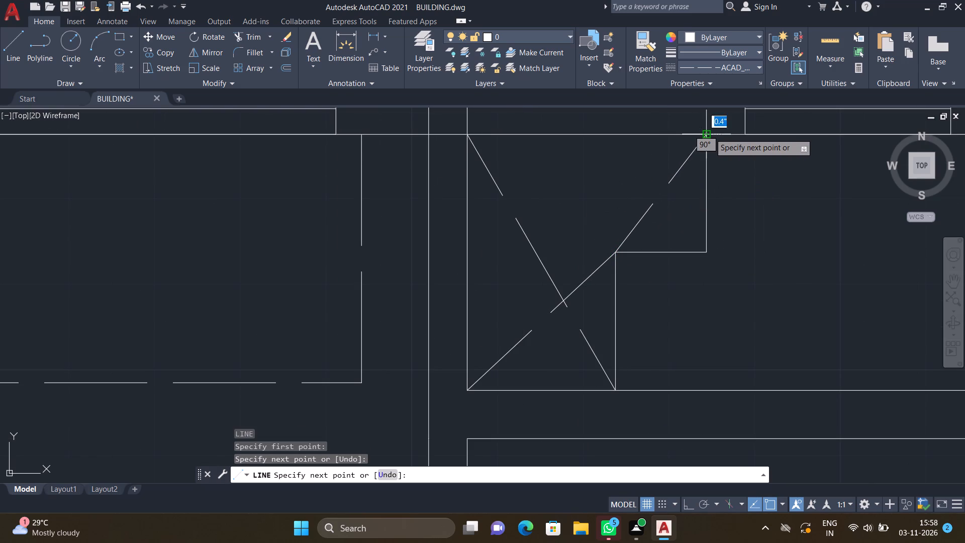
key("Return")
Draw a dashed diagonal from the stepped line's outer corner to the same shaft's upper-left inside corner.
key("l")
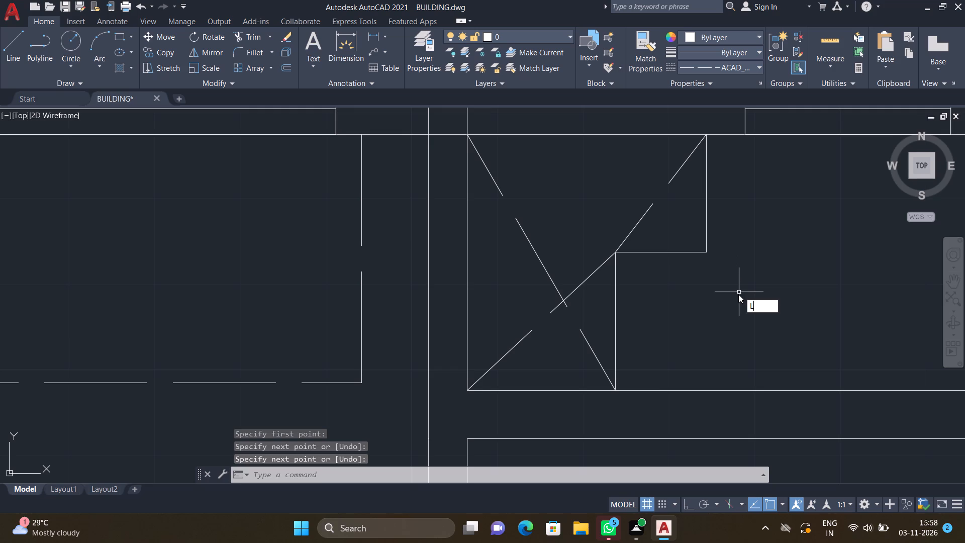
key("Return")
left_click_drag(705, 250, 704, 250)
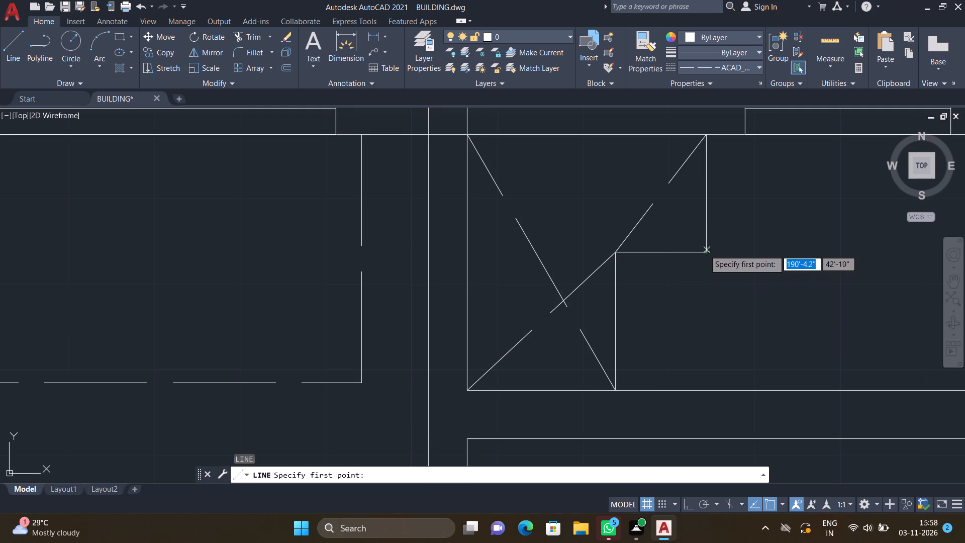
left_click_drag(704, 250, 699, 247)
scroll(485, 156, "up", 2)
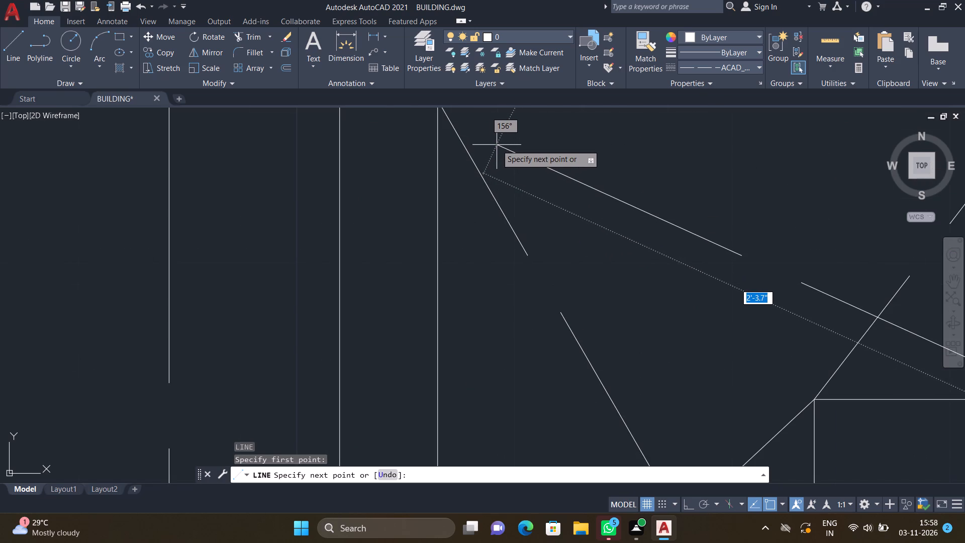
scroll(497, 140, "down", 4)
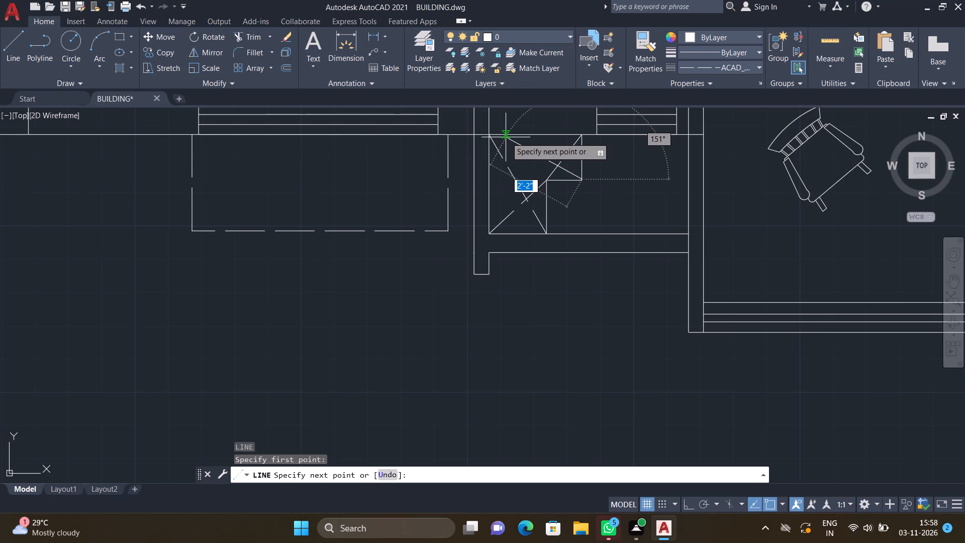
scroll(504, 137, "up", 3)
scroll(437, 134, "up", 1)
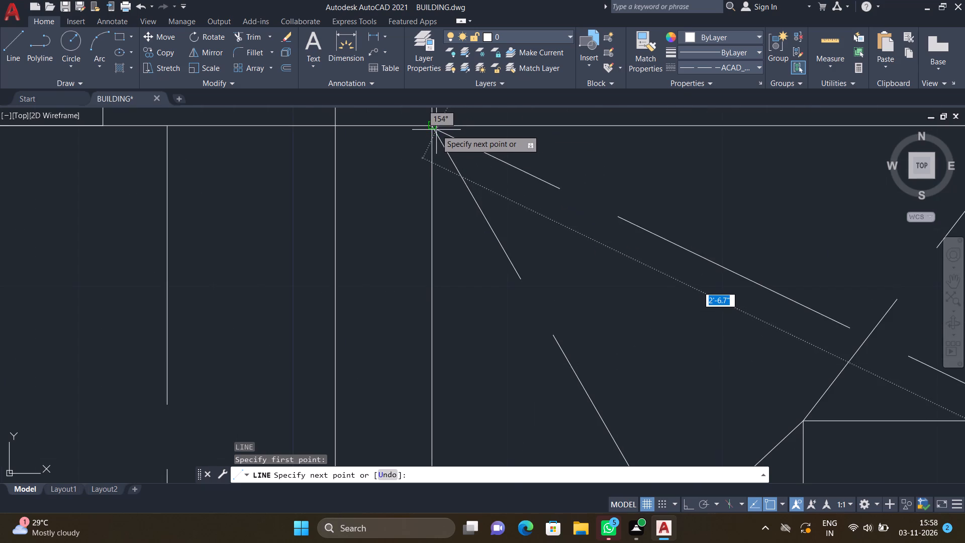
scroll(444, 132, "up", 3)
scroll(399, 118, "down", 2)
scroll(399, 114, "up", 3)
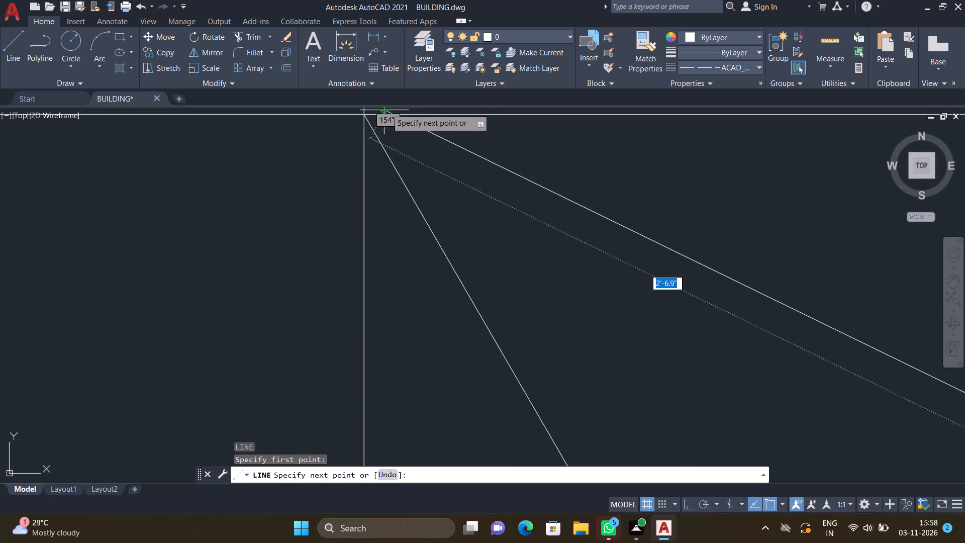
scroll(364, 119, "down", 2)
left_click(366, 120)
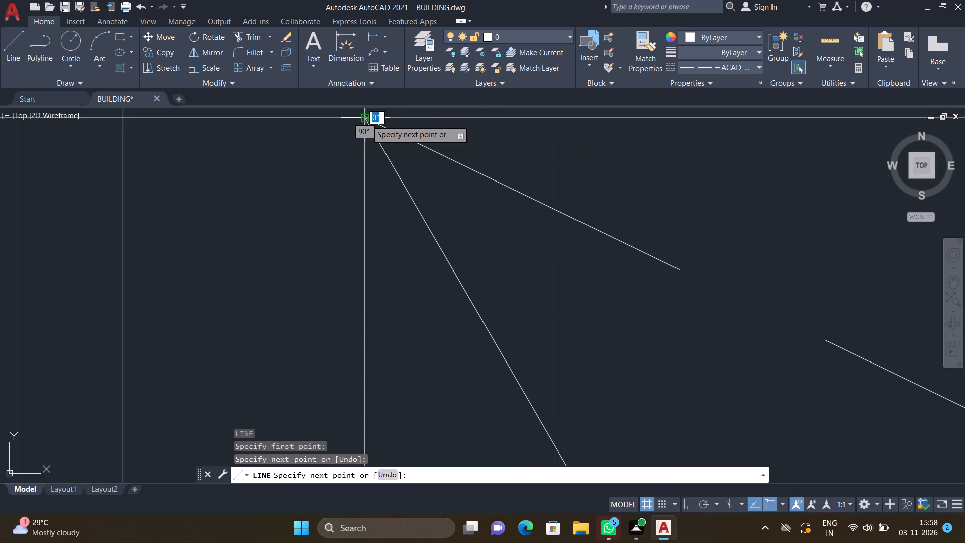
key("Return")
In the small square duct of the room below the kitchen, draw a dashed diagonal from its upper-left to lower-right inside corner.
scroll(501, 222, "down", 8)
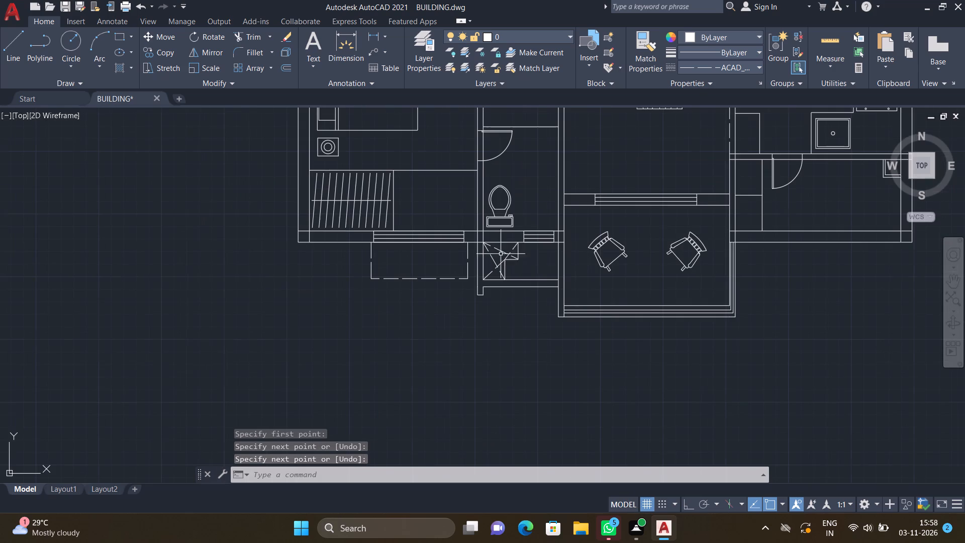
middle_click(531, 288)
scroll(546, 289, "down", 3)
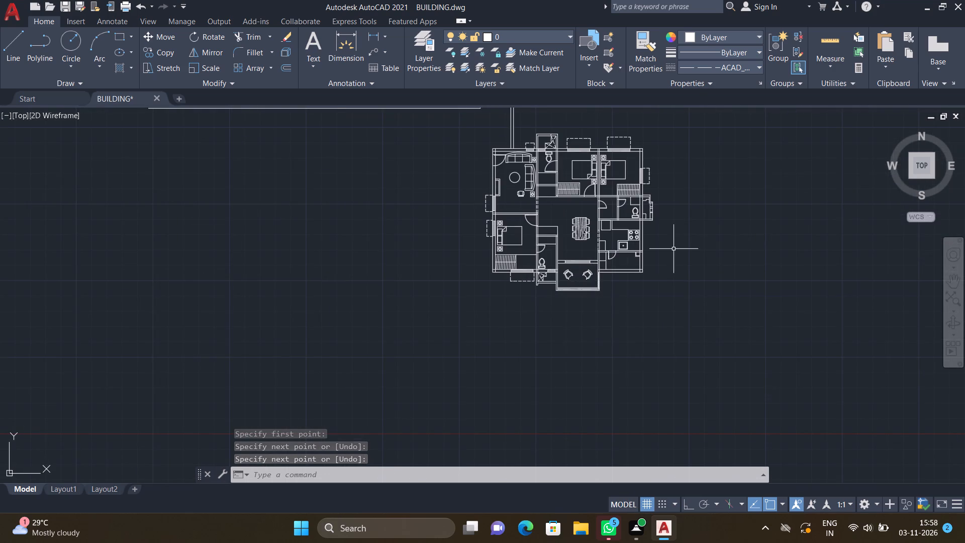
scroll(653, 254, "up", 3)
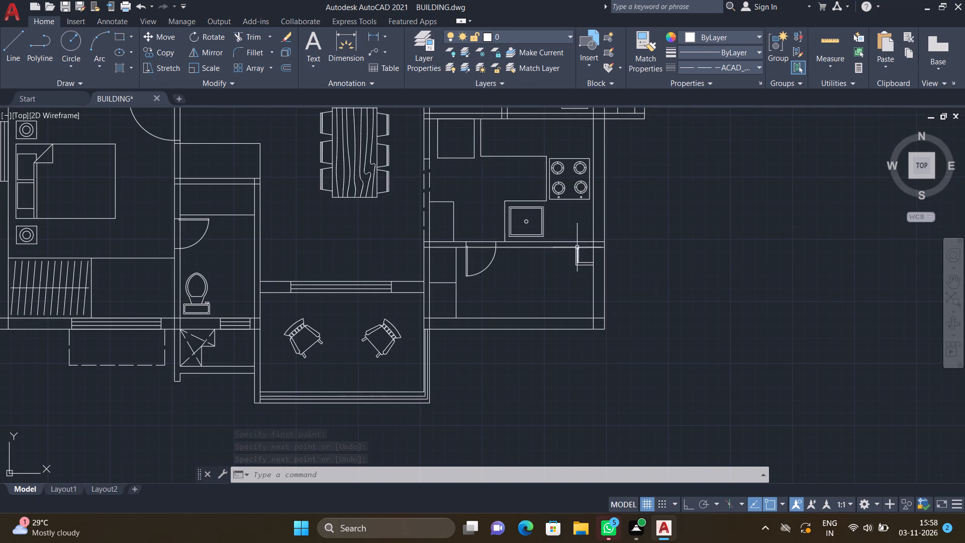
scroll(584, 252, "up", 4)
key("l")
key("Return")
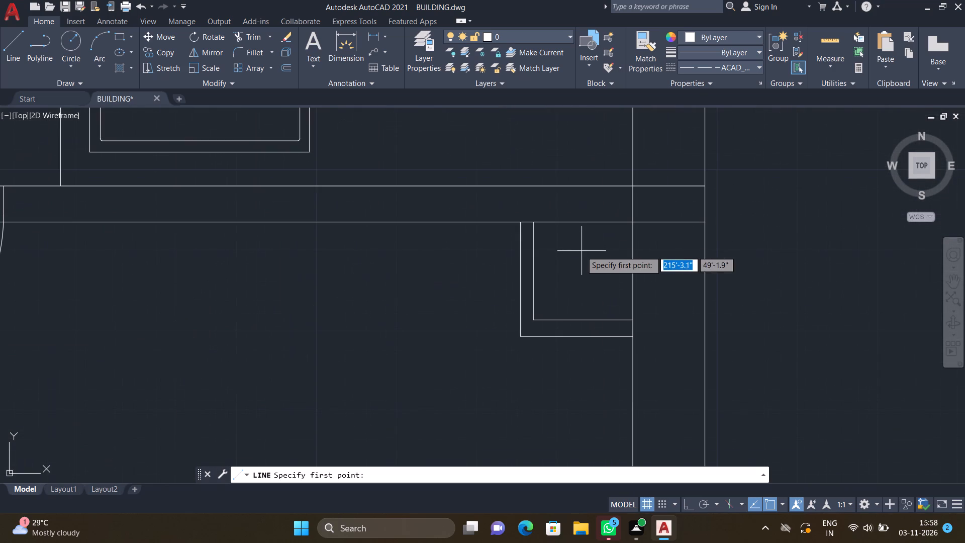
left_click(534, 222)
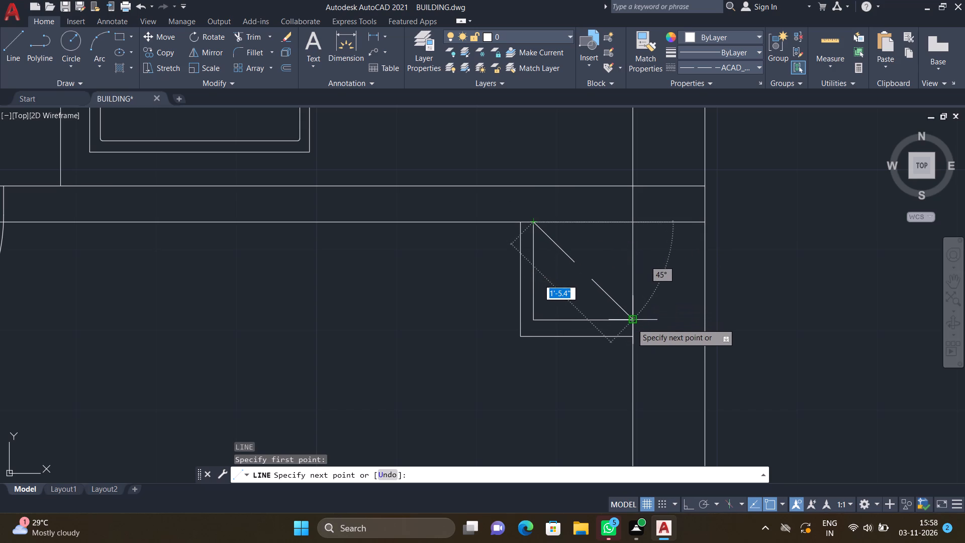
left_click(633, 323)
key("Return")
Draw a crossing dashed diagonal from the square duct's lower-left inside corner to its upper-right inside corner.
key("space")
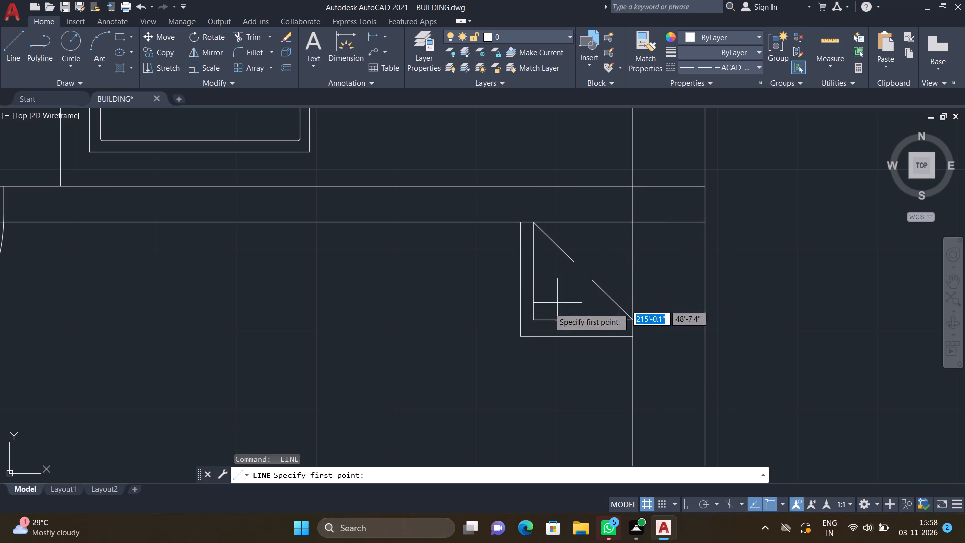
scroll(528, 320, "up", 2)
left_click(536, 321)
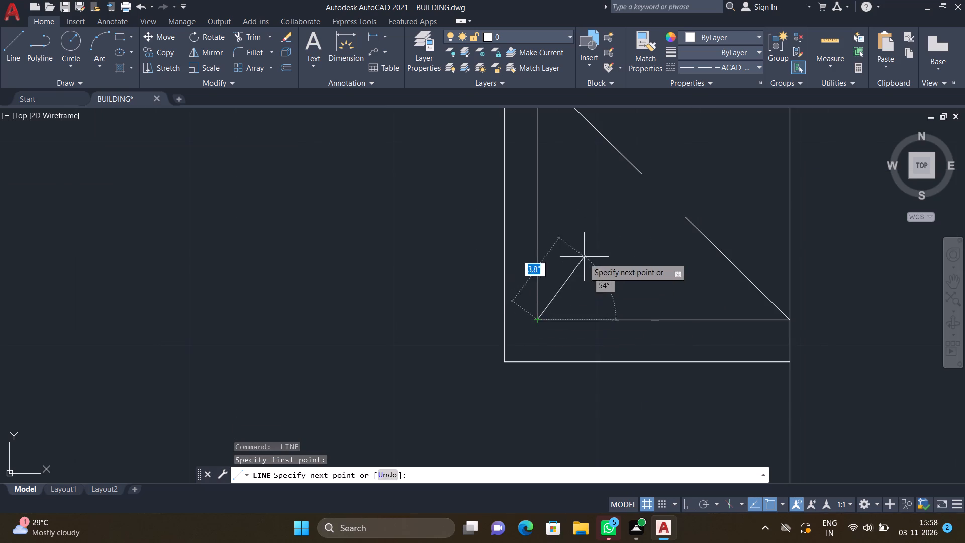
scroll(589, 252, "down", 3)
scroll(622, 229, "up", 2)
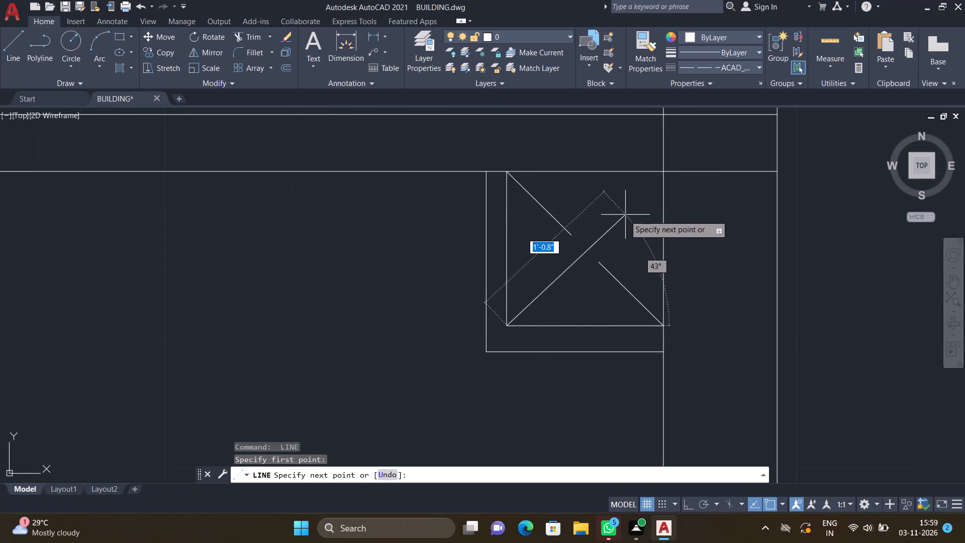
scroll(650, 184, "up", 2)
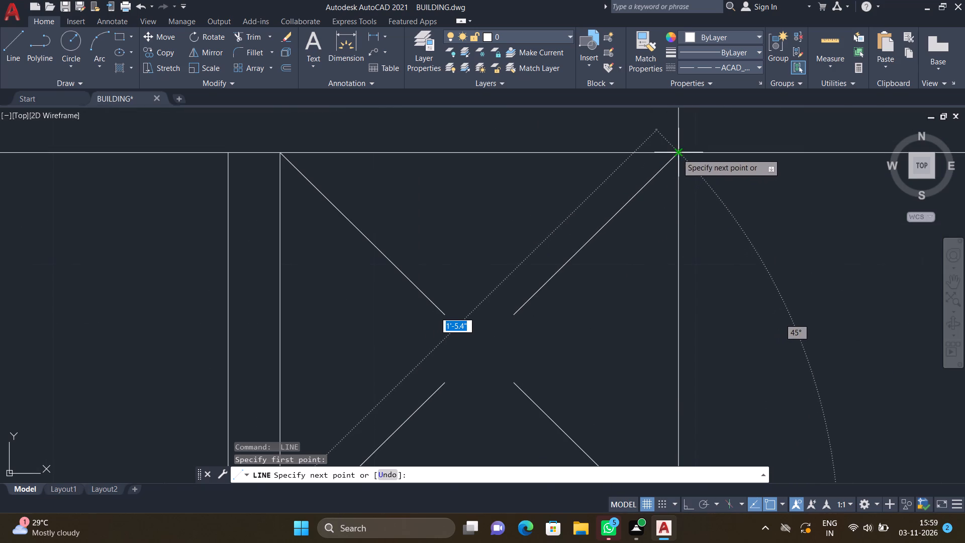
left_click(678, 153)
key("Return")
In the shaft of the toilet above the kitchen, draw a dashed diagonal across the small rectangle from upper-left to lower-right corner.
scroll(648, 228, "down", 4)
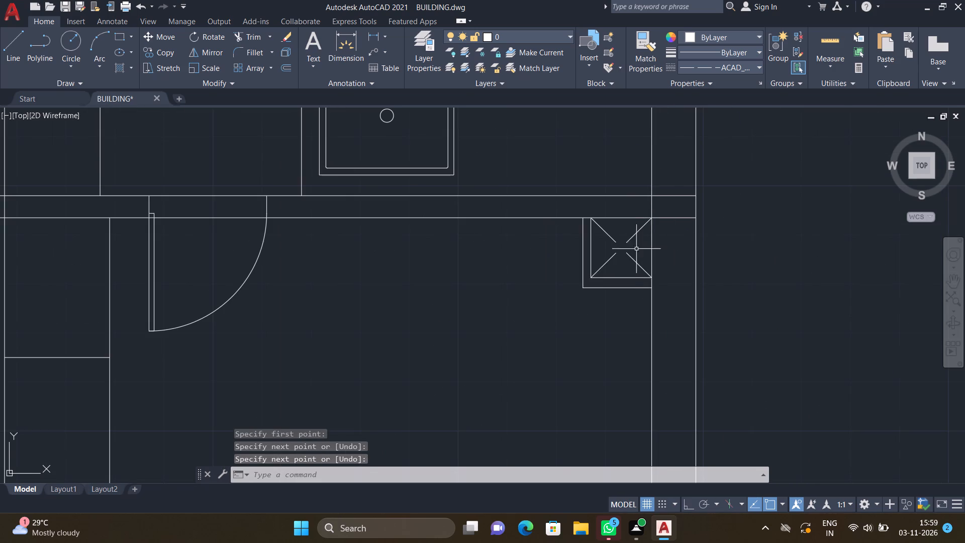
scroll(632, 285, "down", 4)
scroll(638, 164, "up", 2)
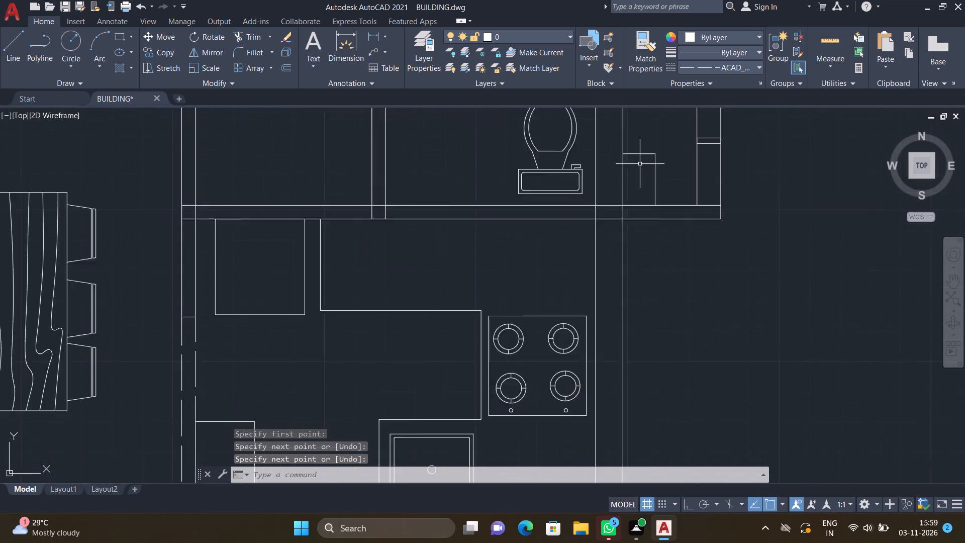
scroll(640, 164, "up", 4)
key("l")
key("Return")
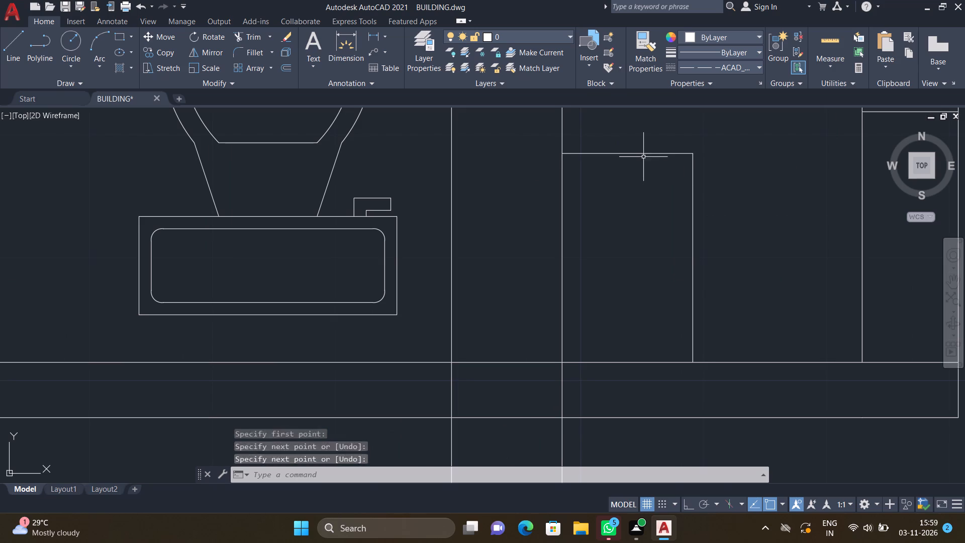
left_click(564, 156)
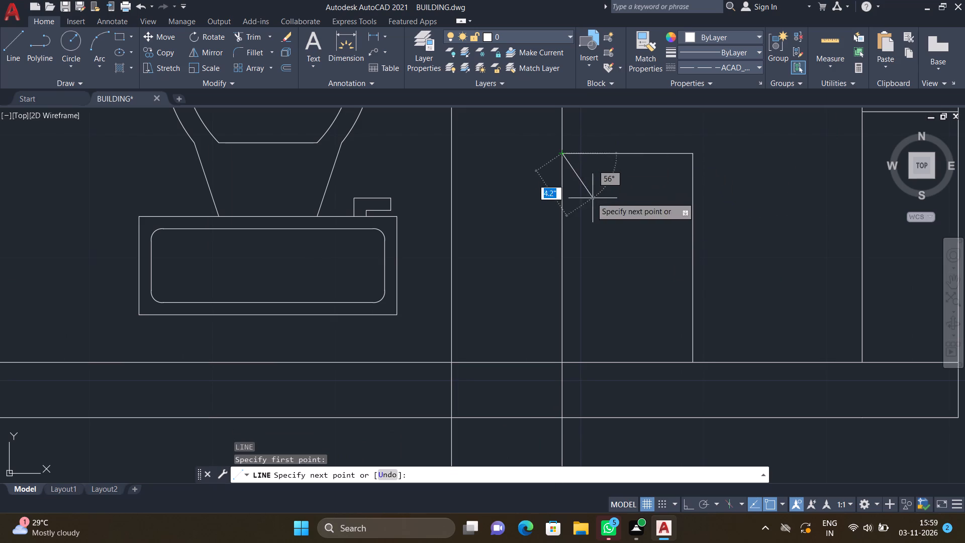
left_click(695, 361)
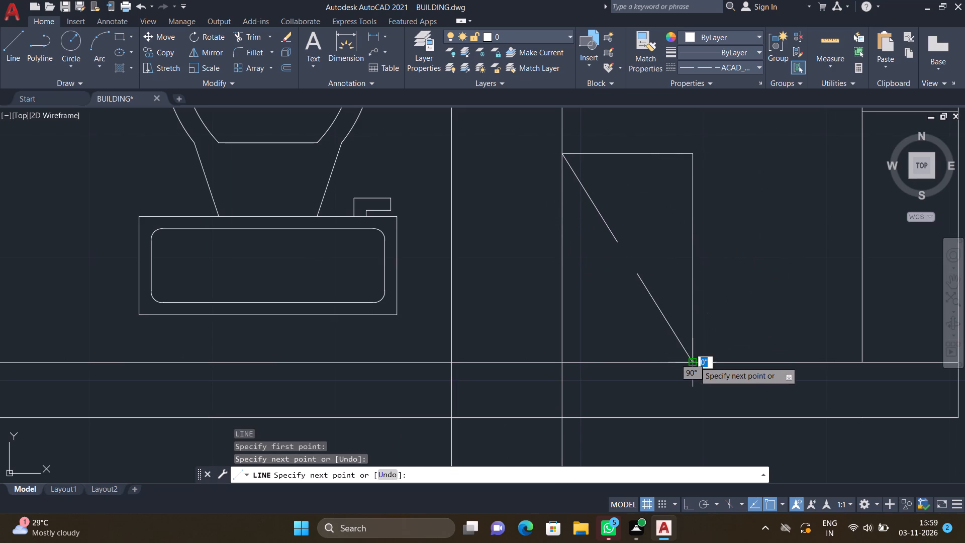
key("Return")
Draw a crossing dashed diagonal from that small rectangle's lower-left corner to its upper-right corner.
key("space")
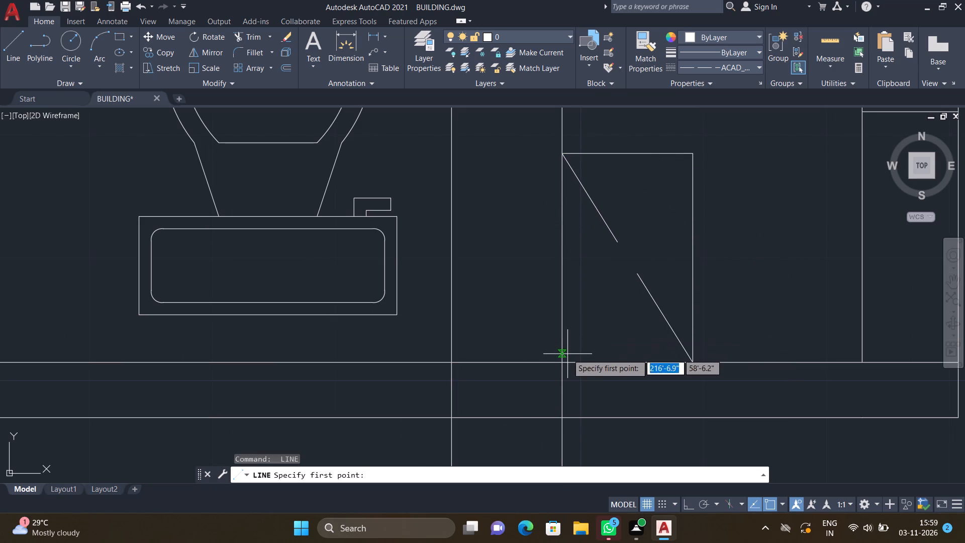
scroll(558, 366, "up", 1)
left_click(562, 363)
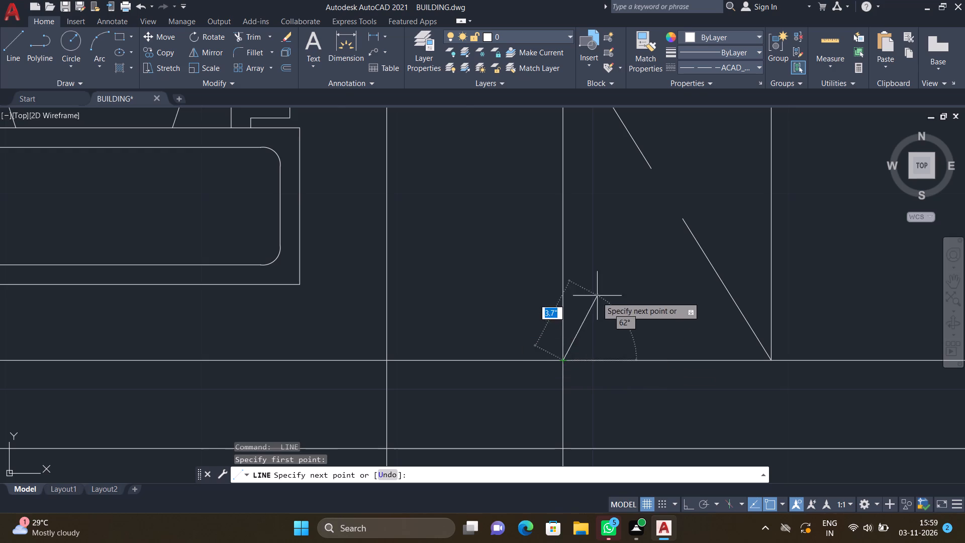
scroll(598, 295, "down", 2)
scroll(625, 250, "down", 1)
scroll(643, 219, "up", 3)
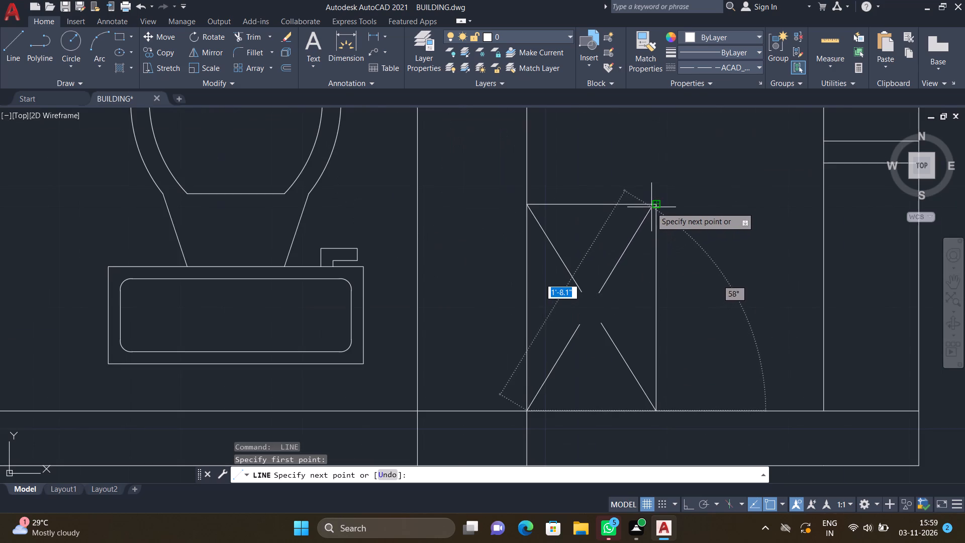
scroll(651, 208, "up", 2)
left_click(662, 194)
key("Return")
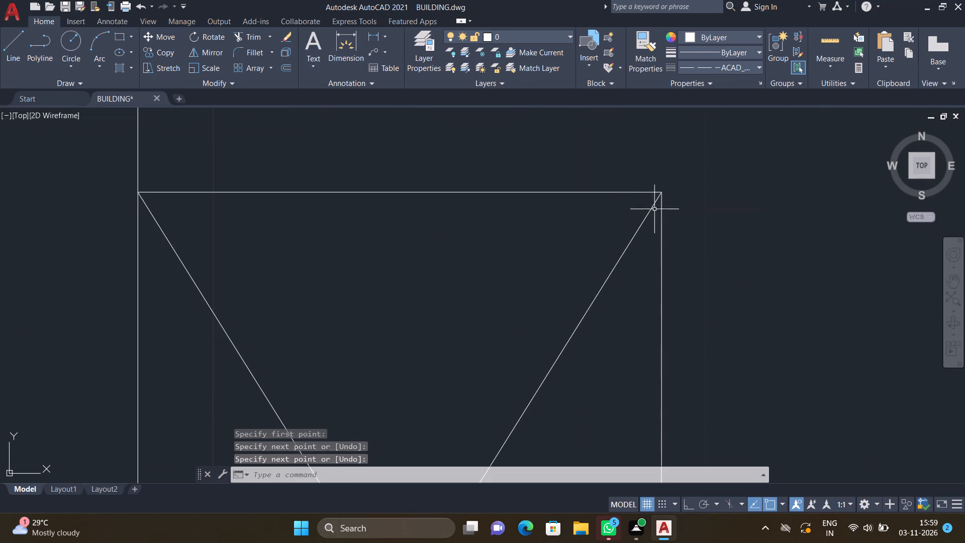
At the top of the same shaft, draw a dashed diagonal from the upper-left inside corner to the stepped line's end on the right wall.
scroll(477, 293, "down", 4)
scroll(528, 295, "down", 4)
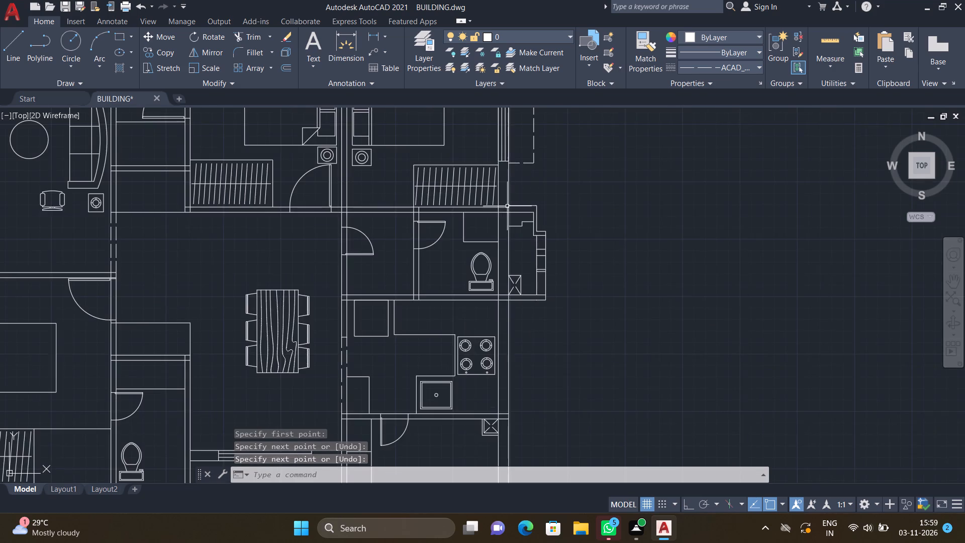
scroll(509, 206, "up", 6)
key("l")
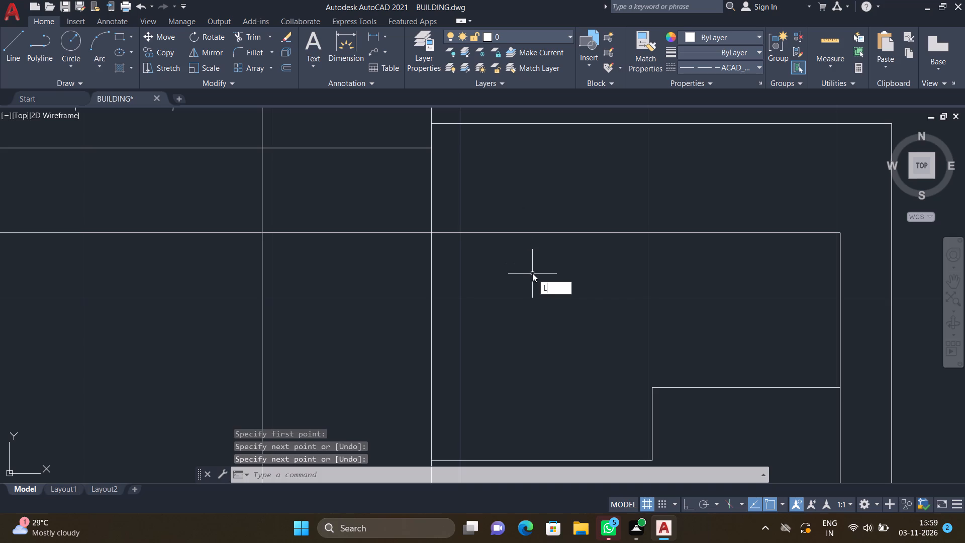
key("Return")
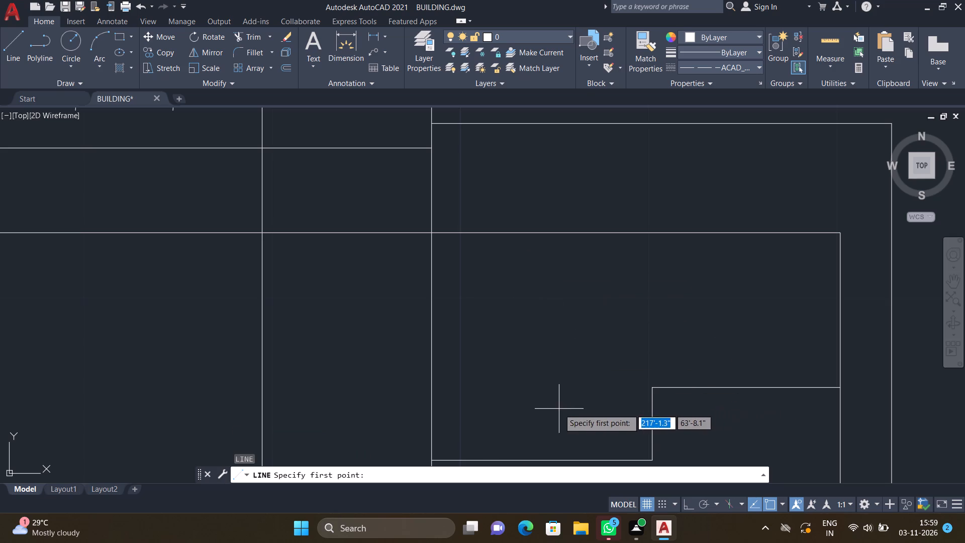
scroll(608, 363, "down", 1)
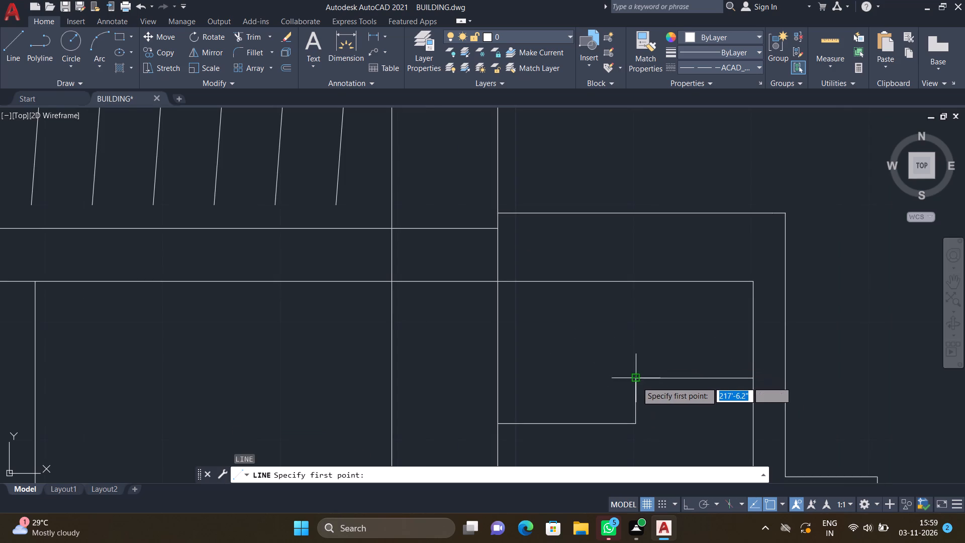
left_click_drag(498, 282, 510, 286)
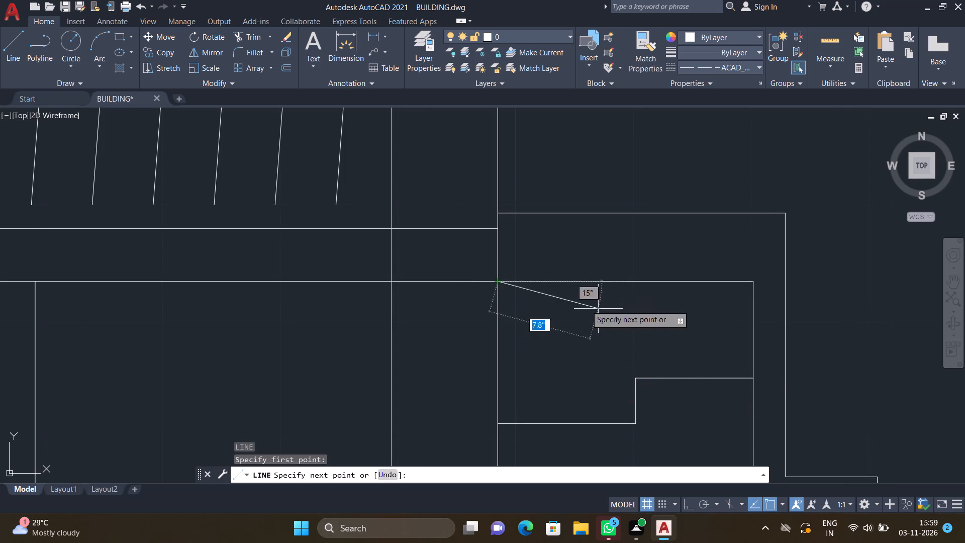
left_click(752, 378)
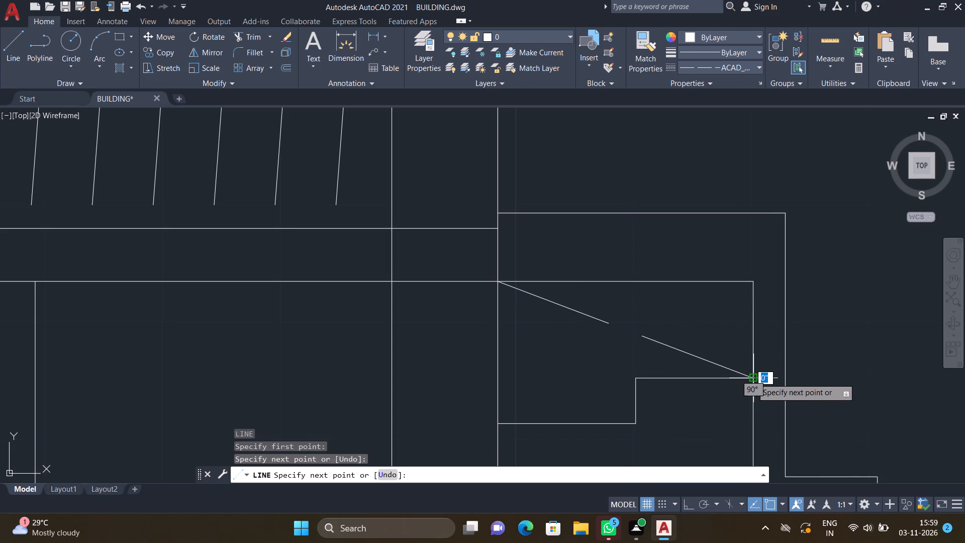
key("Return")
Start a crossing dashed diagonal from the stepped line's lower-left end on the toilet wall, rising towards the shaft's upper right.
key("l")
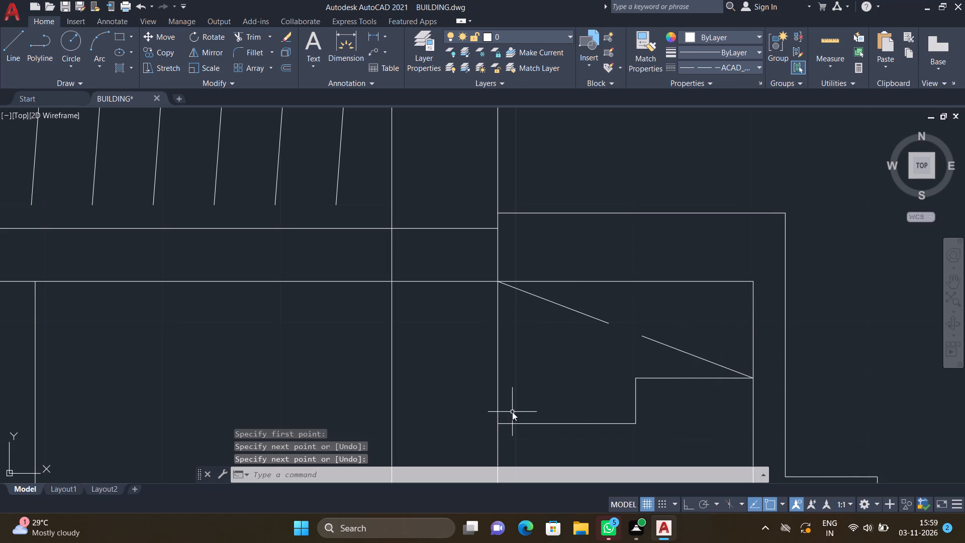
key("Return")
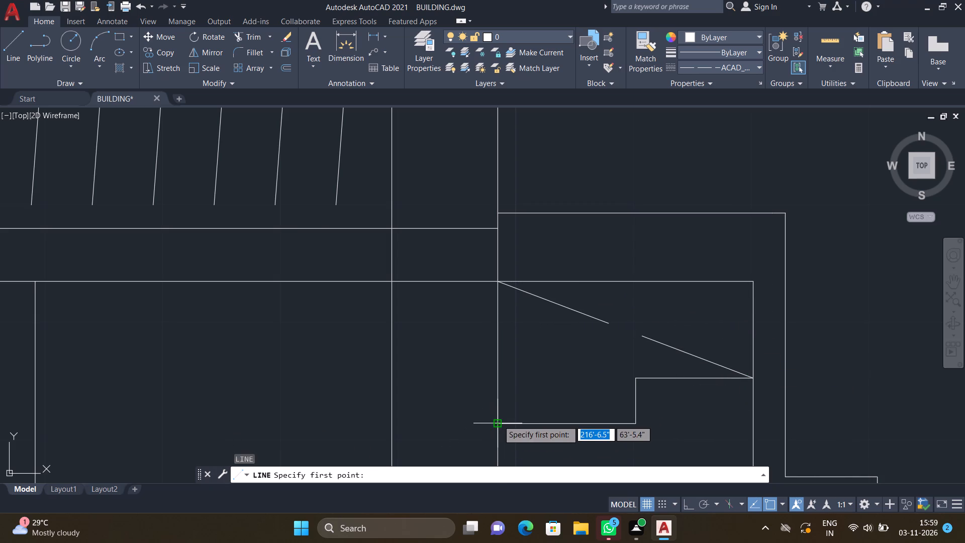
left_click(498, 420)
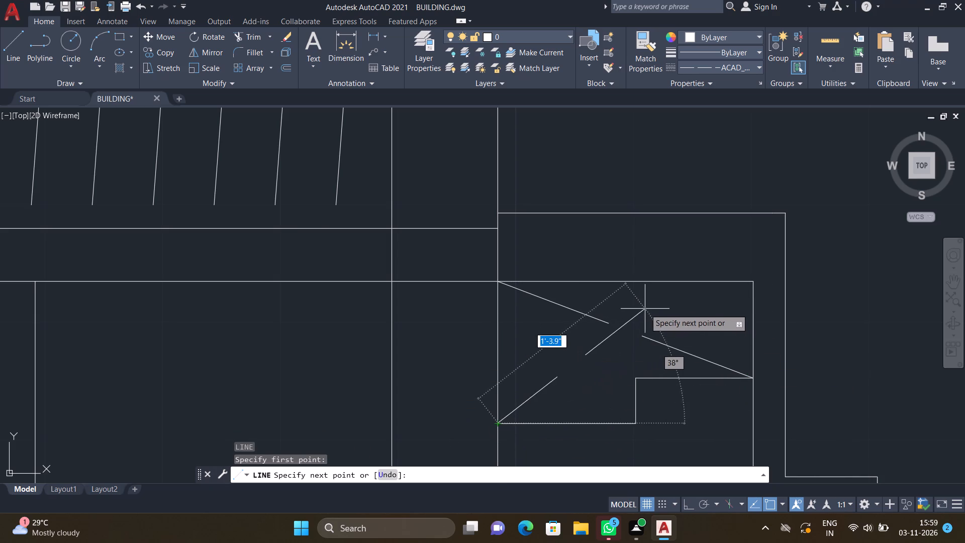
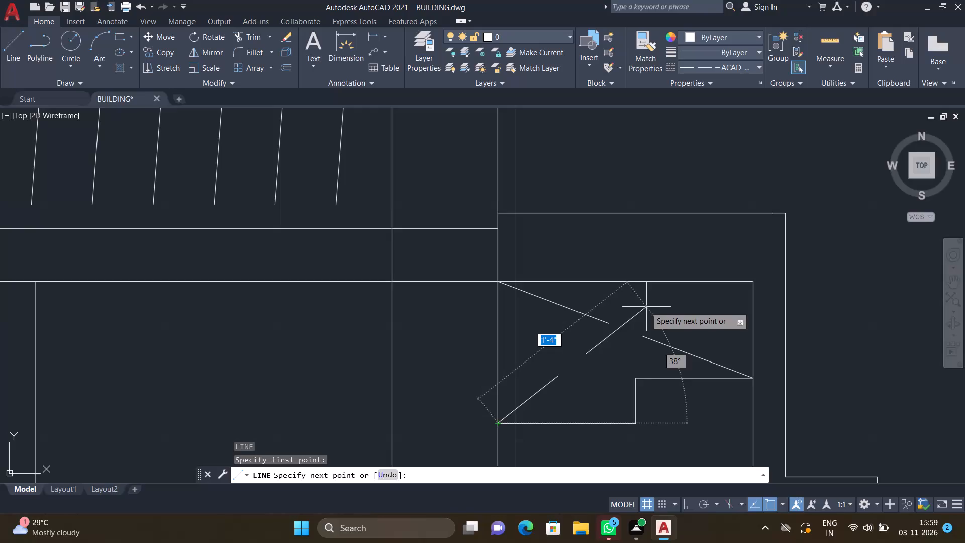
Draw dashed diagonals across the L-shaped shaft, from lower-left to upper-right corner and from the lower inner corner to upper-left.
scroll(742, 291, "up", 1)
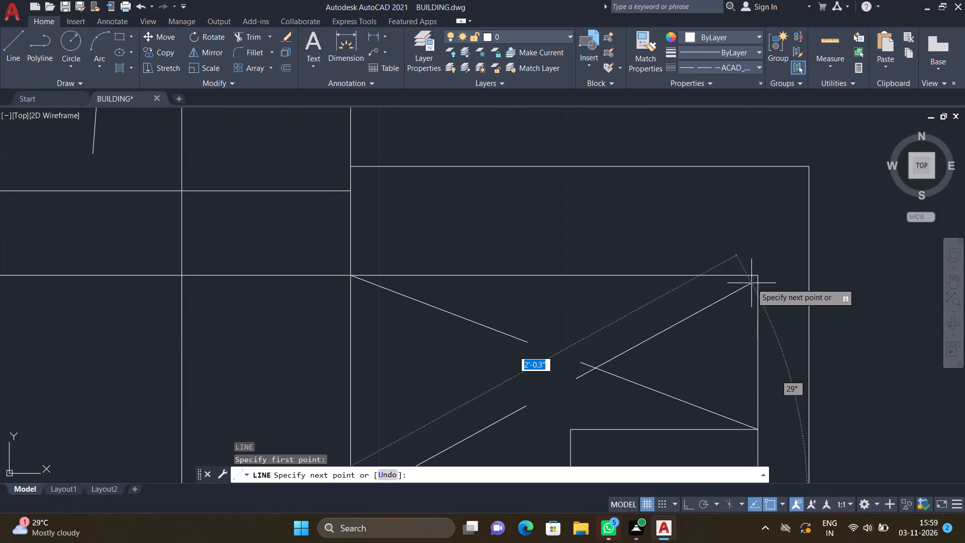
left_click(758, 275)
key("Return")
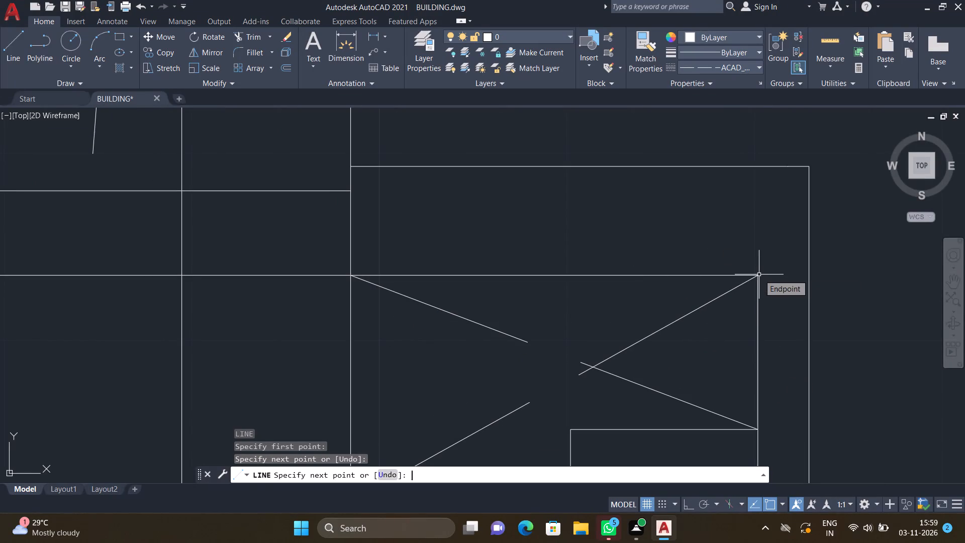
scroll(759, 274, "down", 3)
scroll(672, 380, "down", 1)
scroll(684, 361, "up", 3)
key("l")
key("Return")
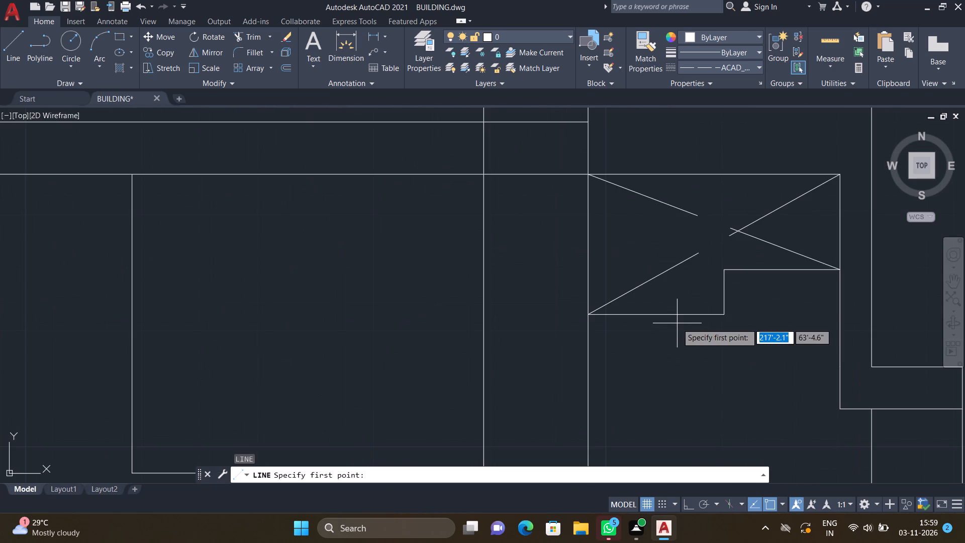
left_click(719, 313)
scroll(599, 184, "up", 2)
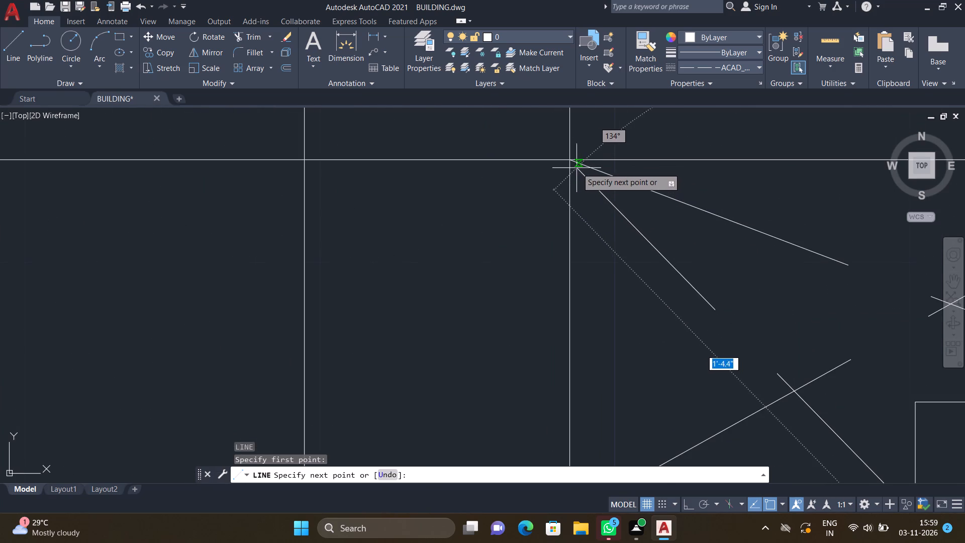
left_click(569, 162)
key("Return")
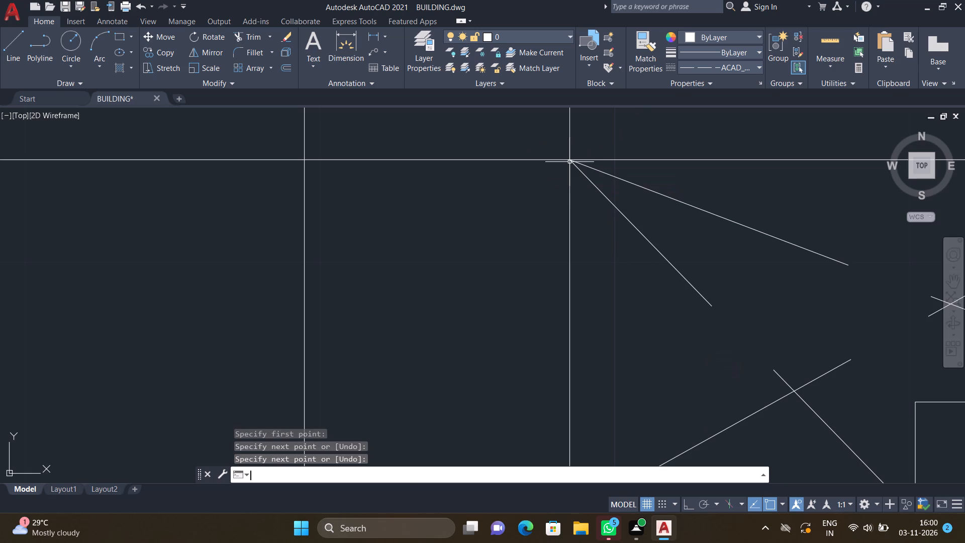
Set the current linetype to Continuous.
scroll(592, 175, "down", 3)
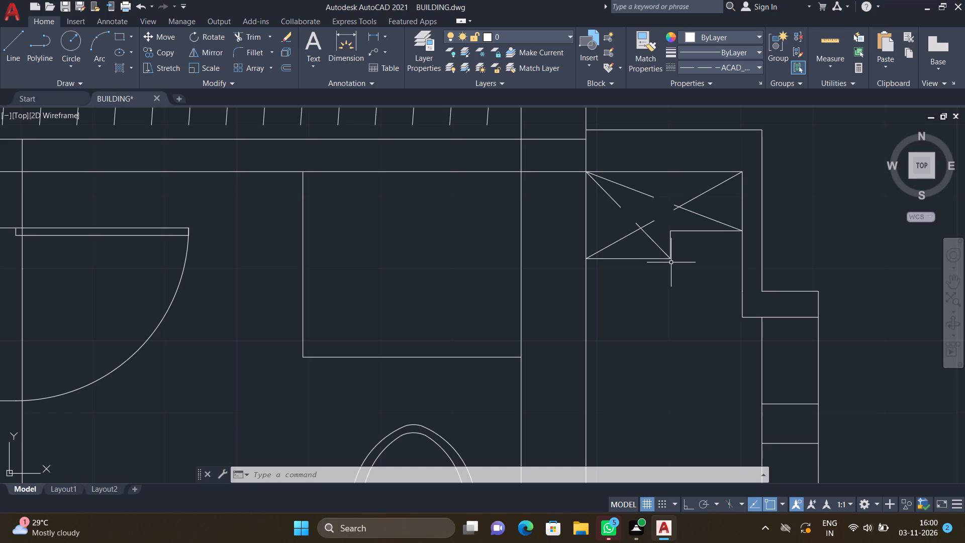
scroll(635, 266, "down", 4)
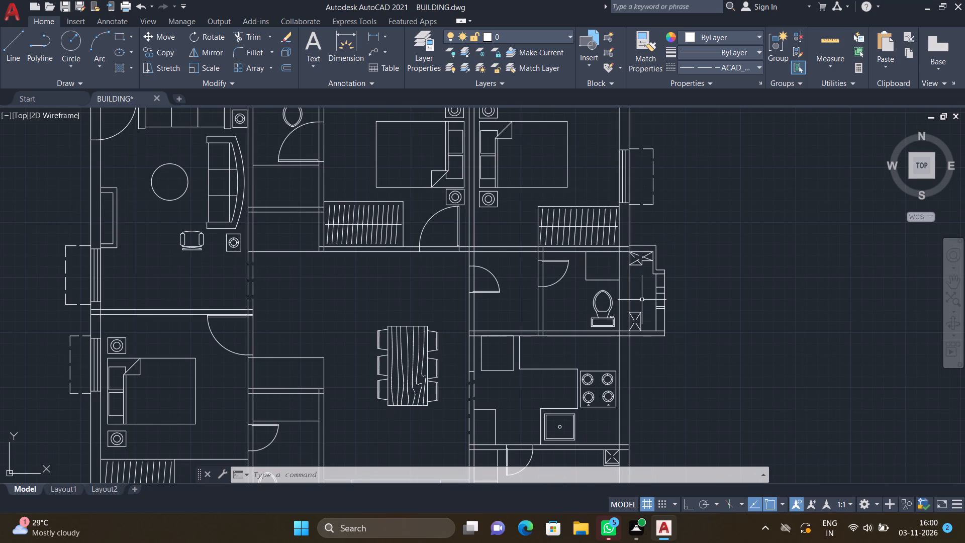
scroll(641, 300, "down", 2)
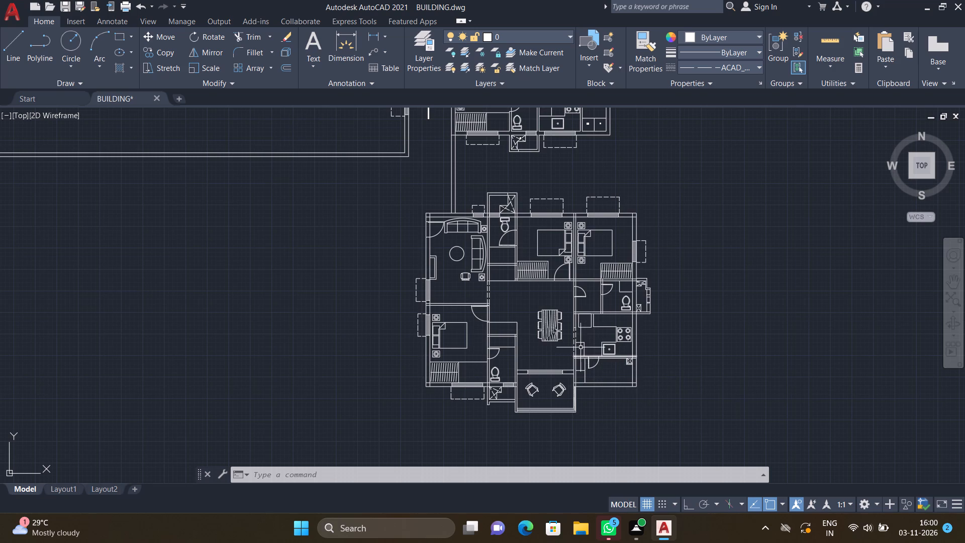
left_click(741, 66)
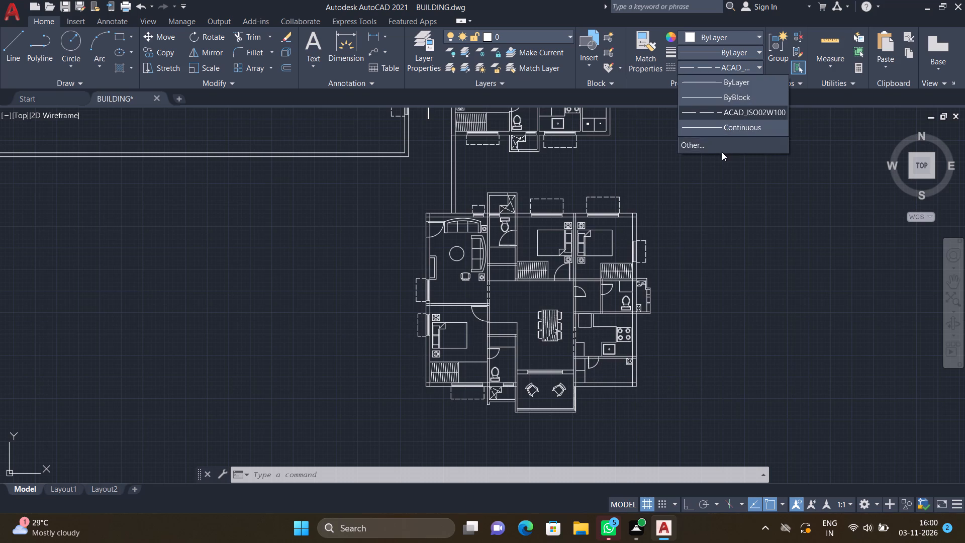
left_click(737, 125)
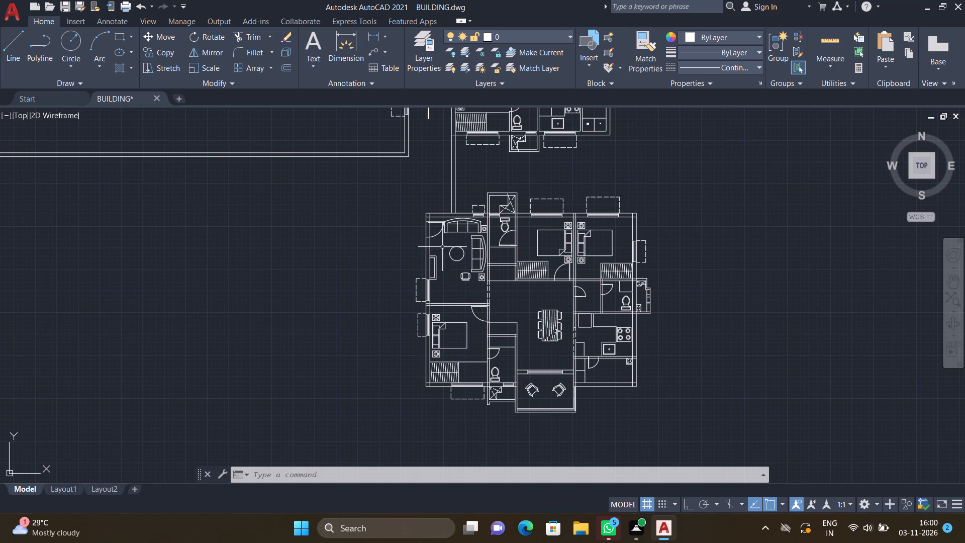
Copy the vertical window symbol from the loose symbols into the double-line wall between the bottom flat and the flat above.
scroll(589, 220, "down", 3)
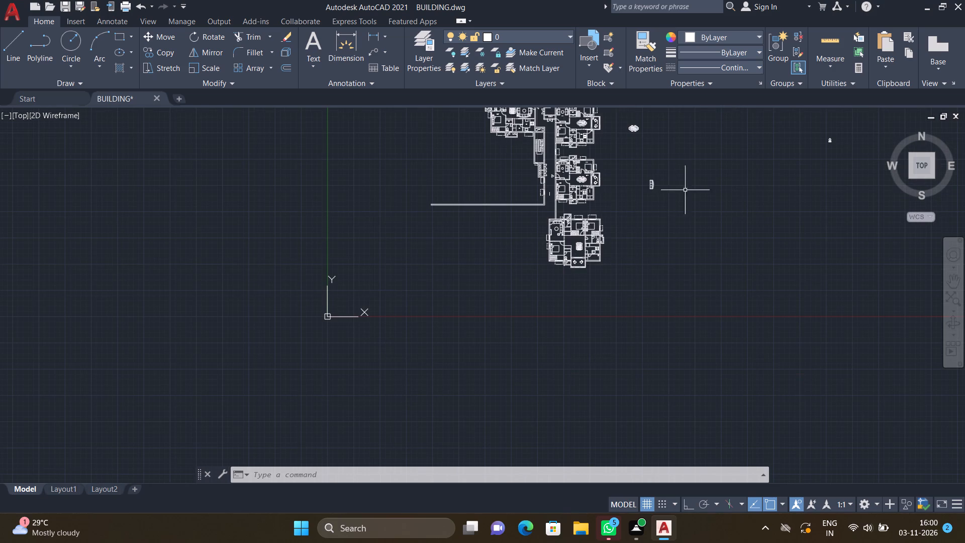
scroll(674, 181, "down", 3)
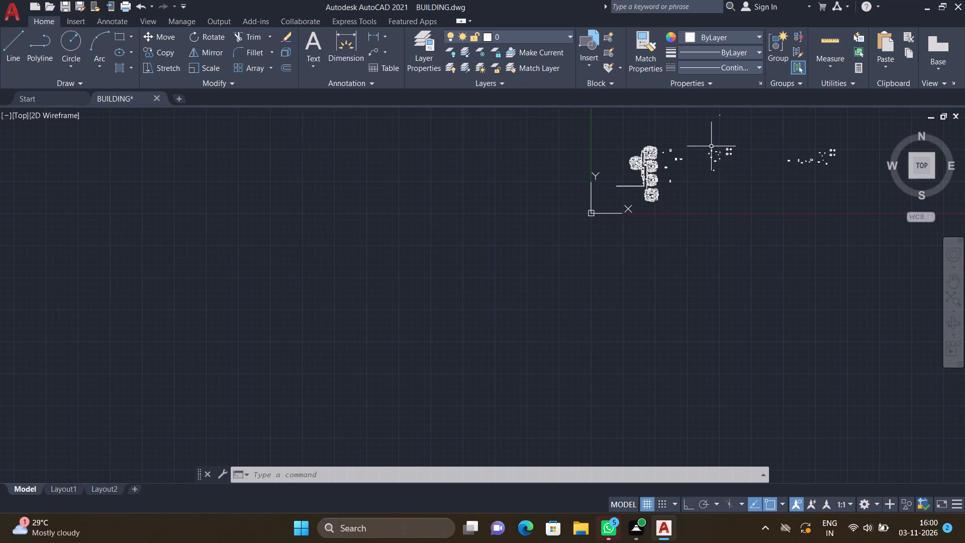
scroll(717, 146, "up", 4)
scroll(722, 196, "up", 2)
type("CO")
key("Return")
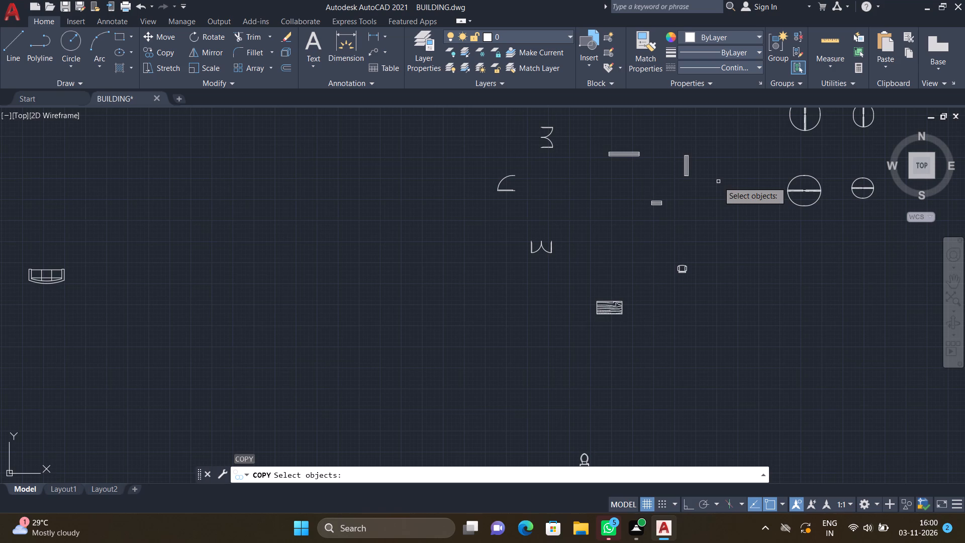
left_click(702, 193)
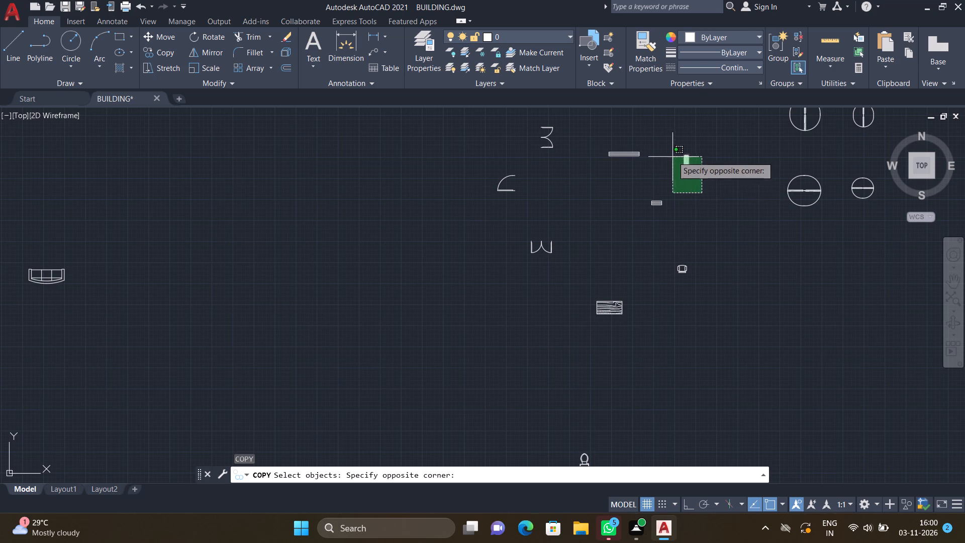
scroll(670, 146, "up", 2)
left_click(672, 135)
key("Return")
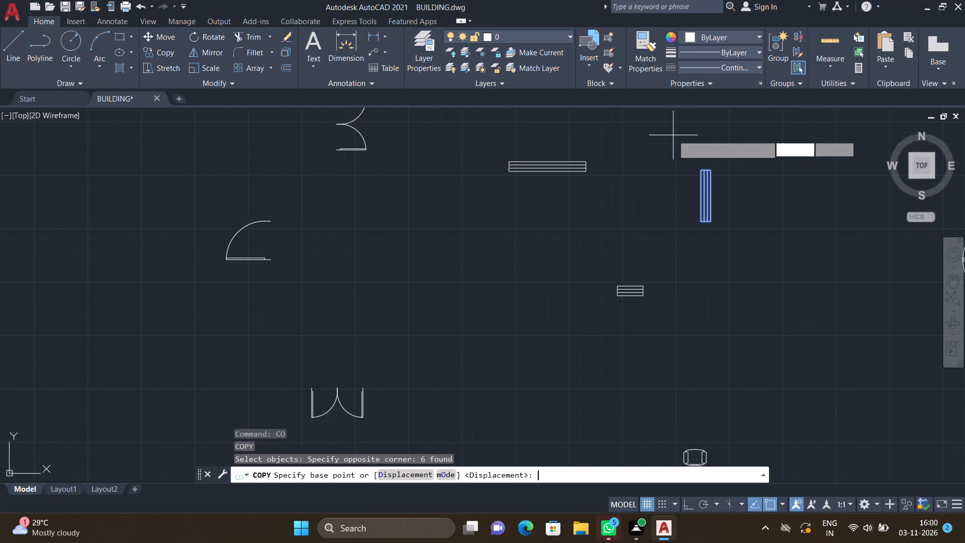
scroll(715, 172, "up", 2)
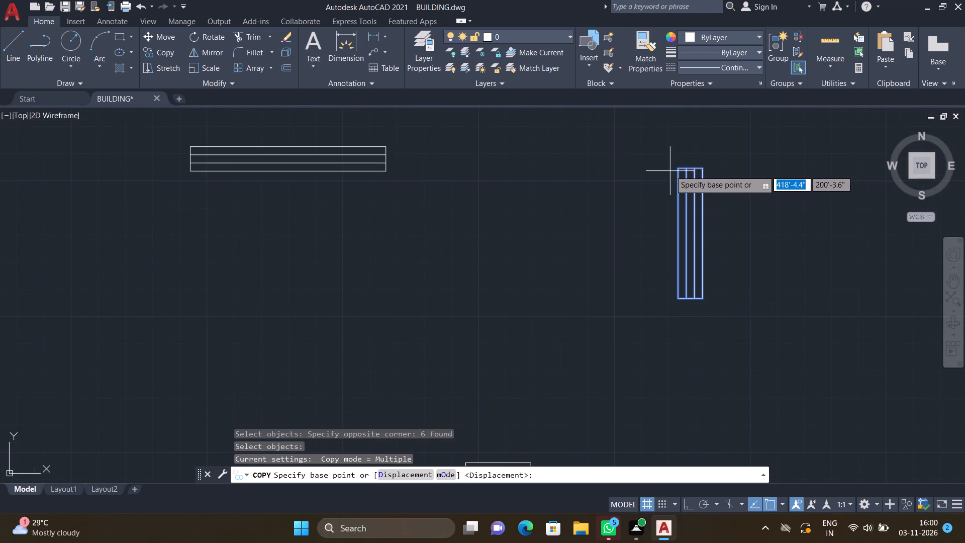
left_click(678, 167)
scroll(615, 247, "down", 5)
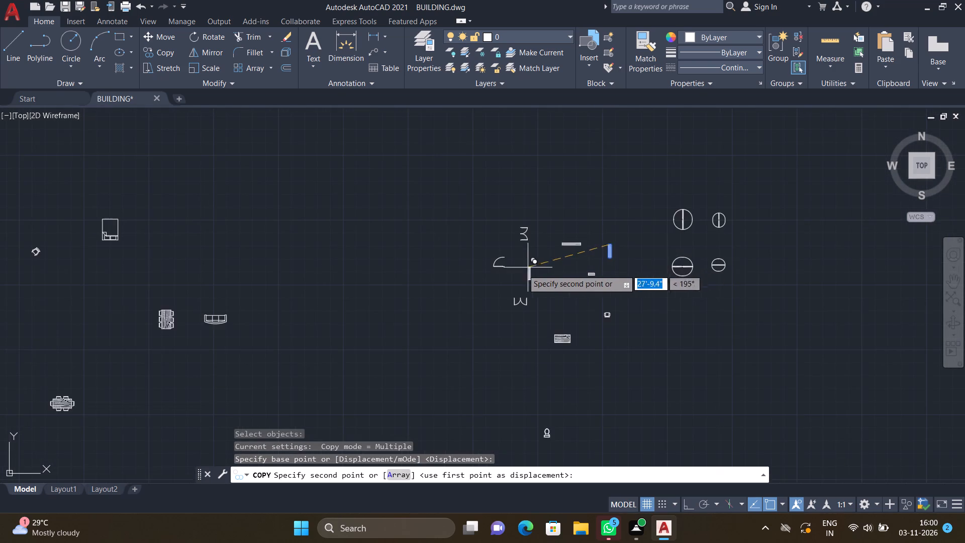
scroll(516, 276, "down", 5)
scroll(431, 293, "up", 5)
scroll(492, 287, "down", 2)
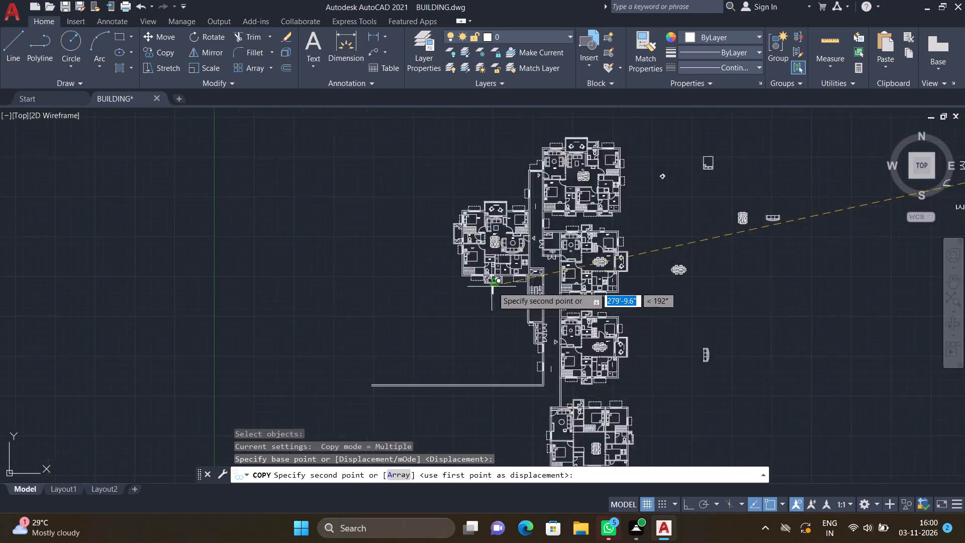
scroll(494, 287, "down", 2)
scroll(515, 333, "up", 4)
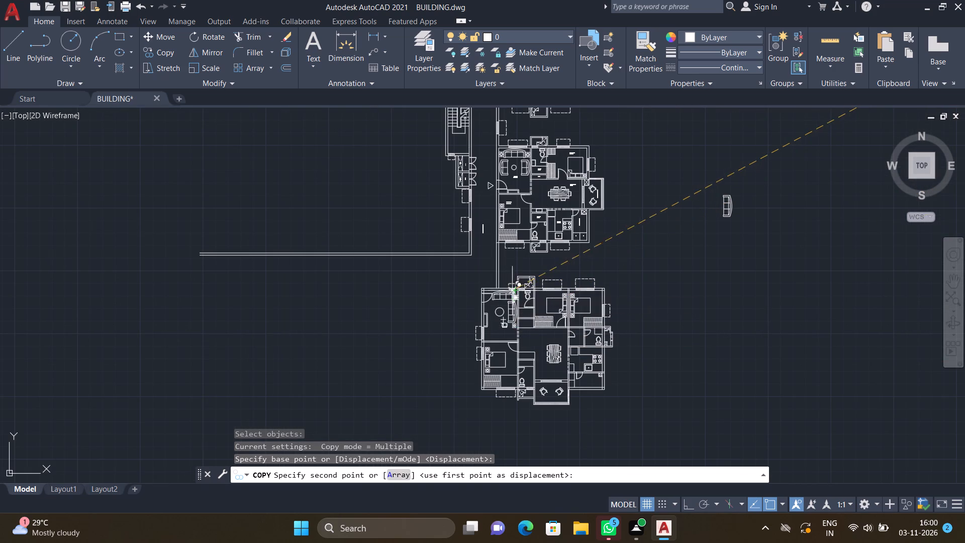
scroll(498, 275, "up", 3)
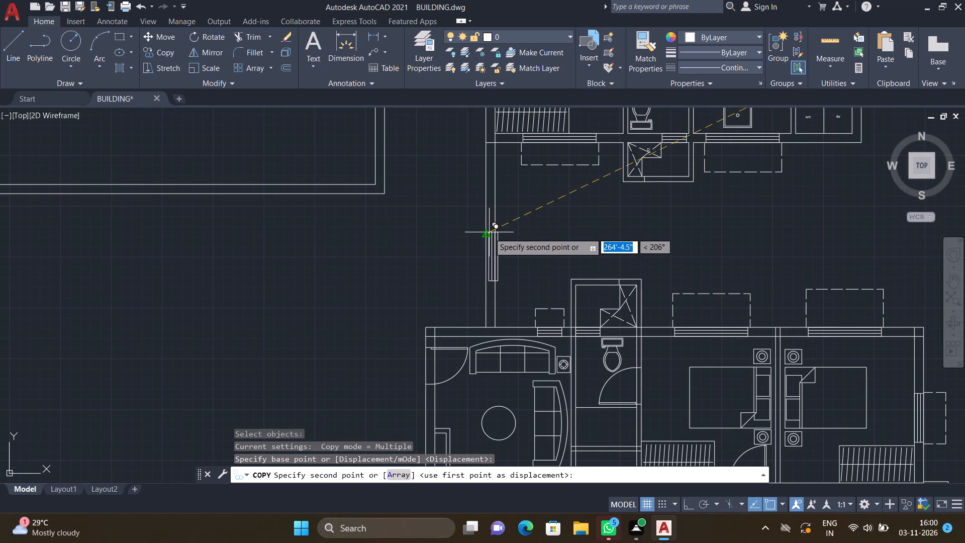
scroll(490, 234, "up", 2)
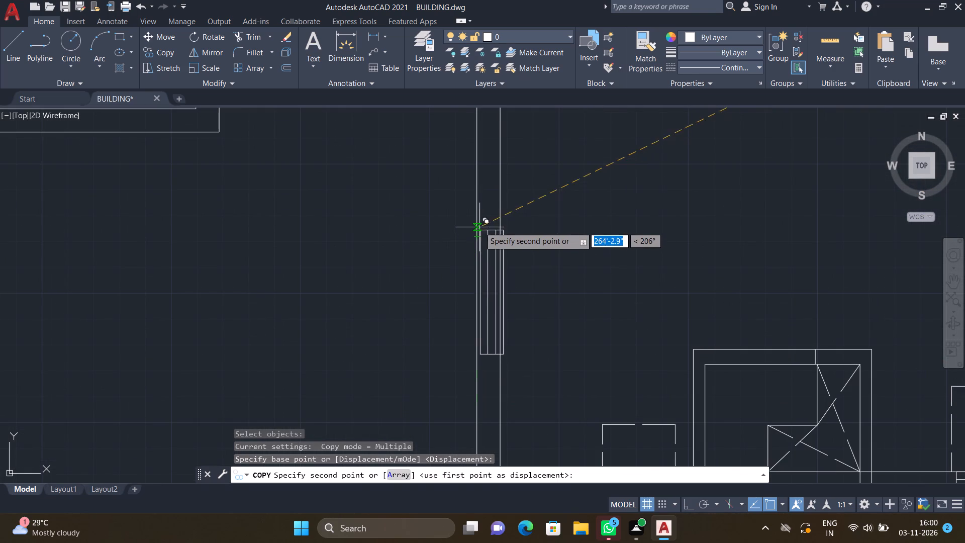
scroll(479, 222, "up", 2)
left_click(466, 216)
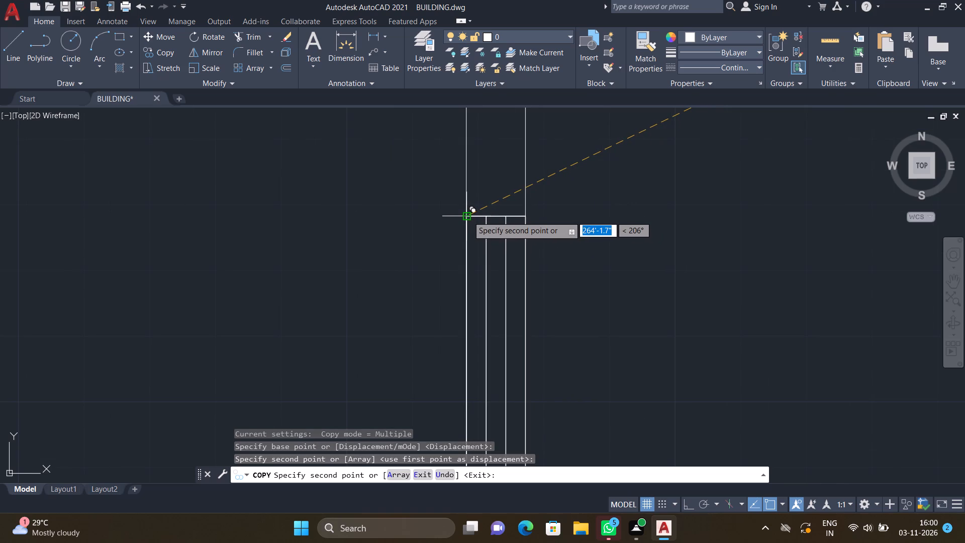
key("Return")
Draw a three-sided ACAD_ISO02W100 sunshade outline around the new window with Ortho on, projecting about 2' east of the wall.
scroll(474, 216, "down", 3)
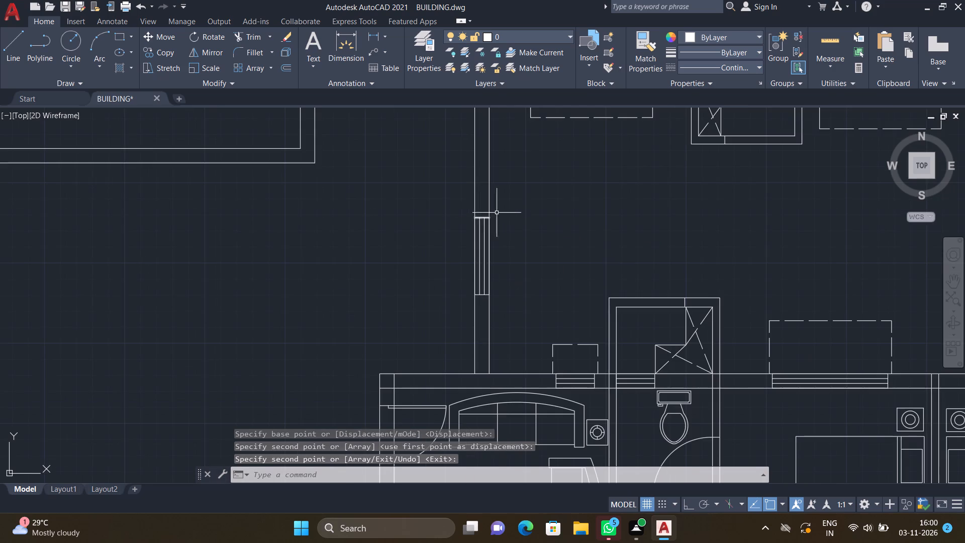
scroll(587, 205, "down", 2)
left_click(728, 64)
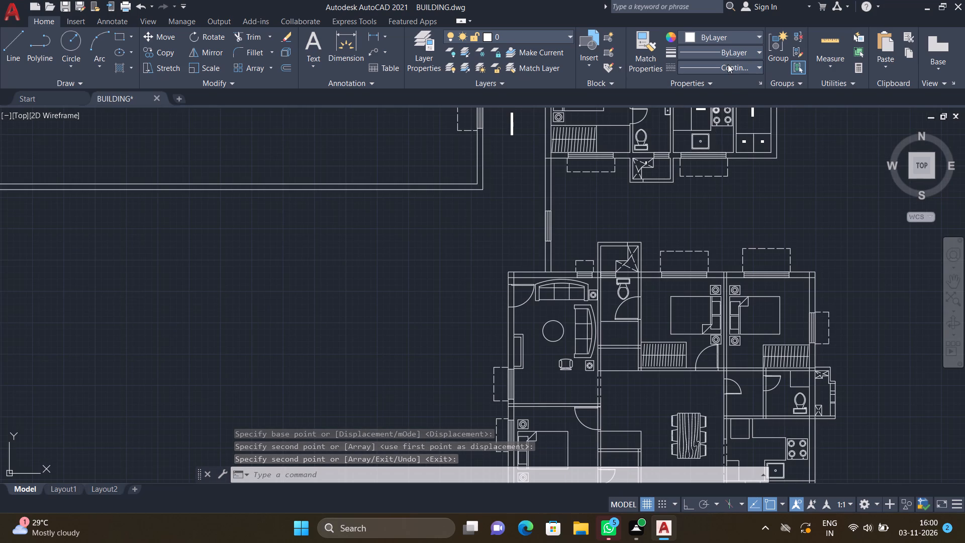
left_click(722, 110)
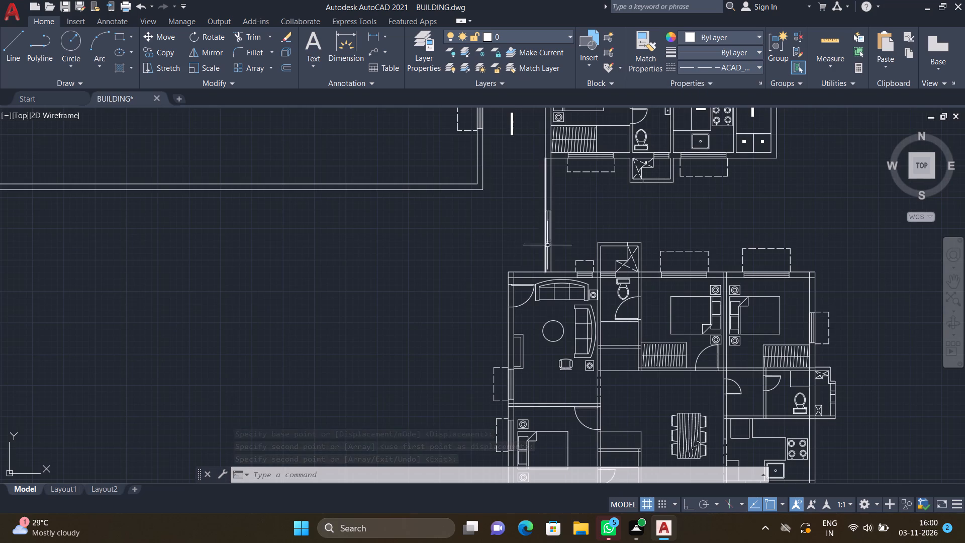
scroll(563, 218, "up", 3)
key("l")
key("Return")
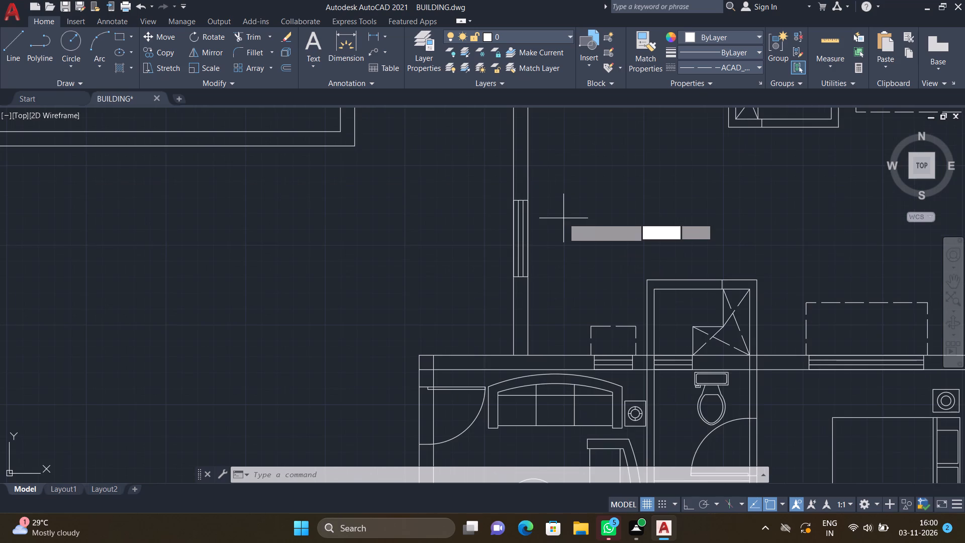
scroll(554, 207, "up", 2)
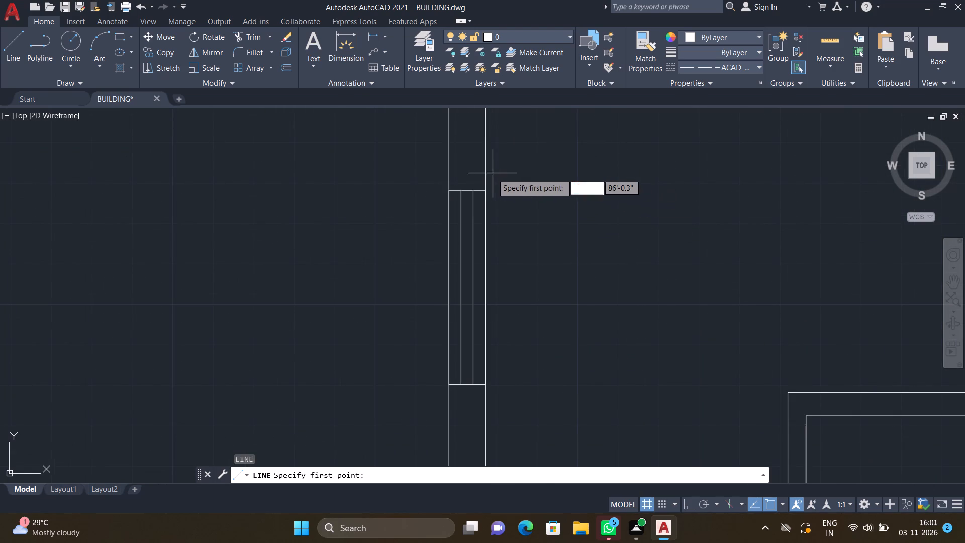
left_click(487, 179)
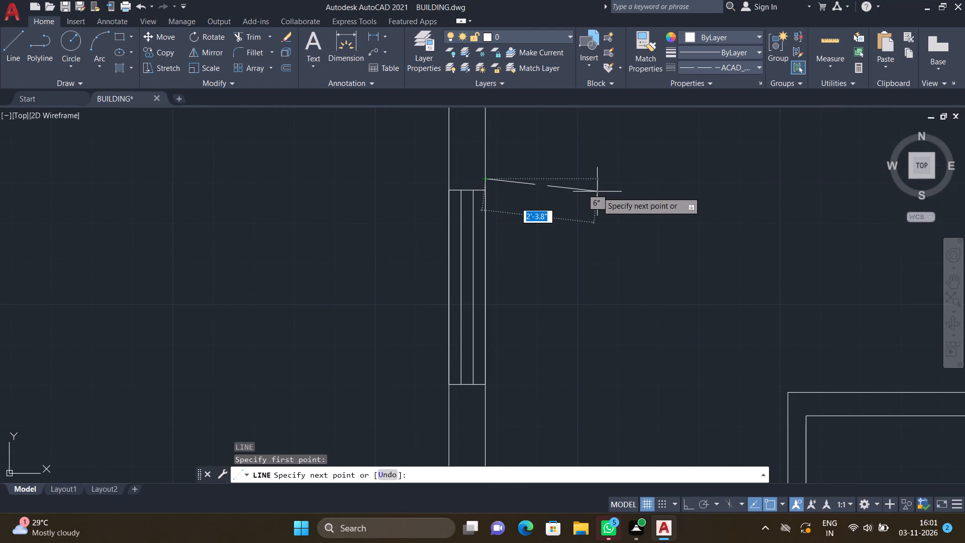
key("F8")
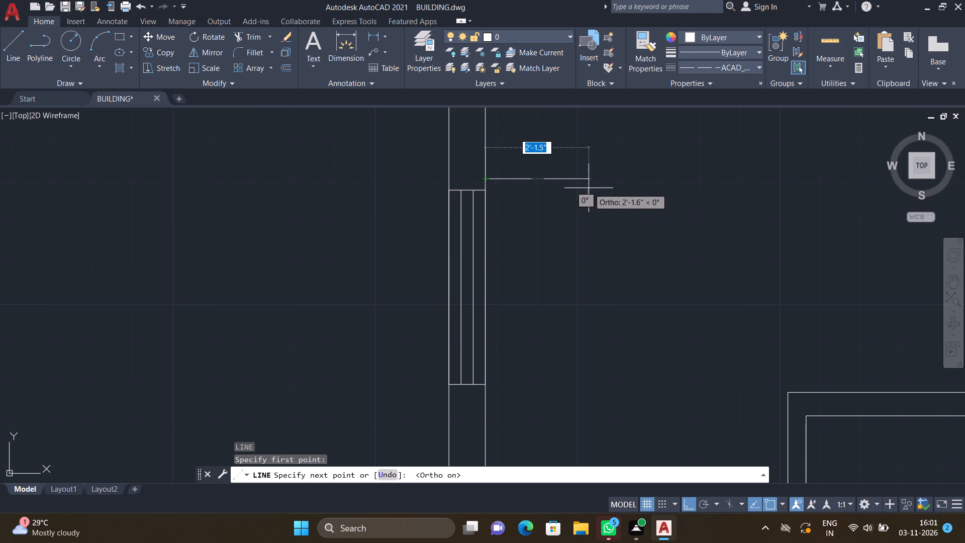
left_click(582, 189)
scroll(570, 413, "up", 1)
left_click(585, 381)
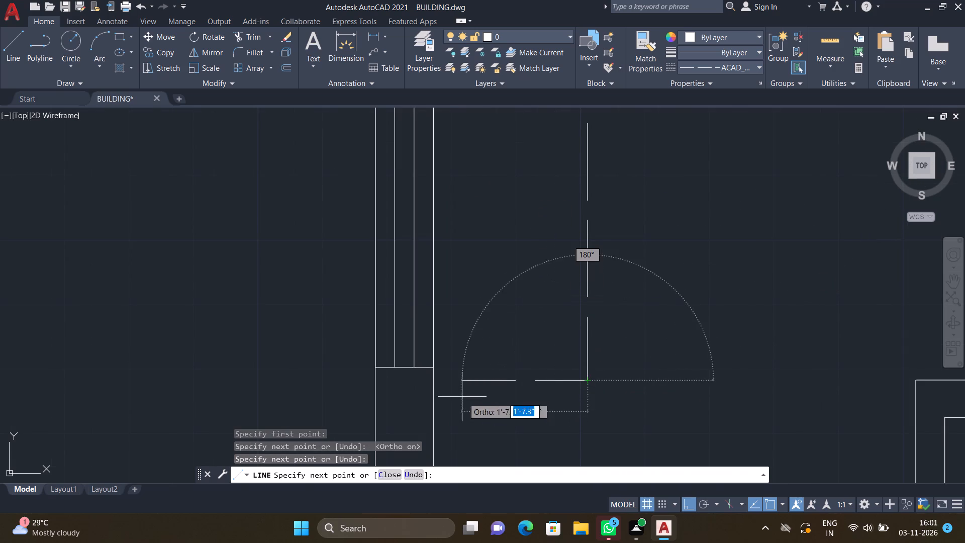
left_click(434, 383)
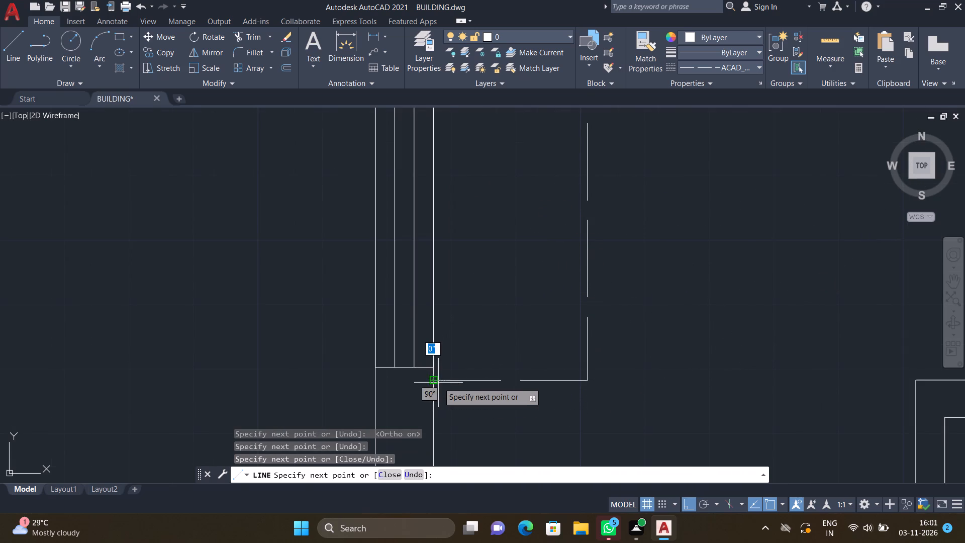
key("Return")
Set the current linetype to Continuous.
scroll(485, 389, "down", 3)
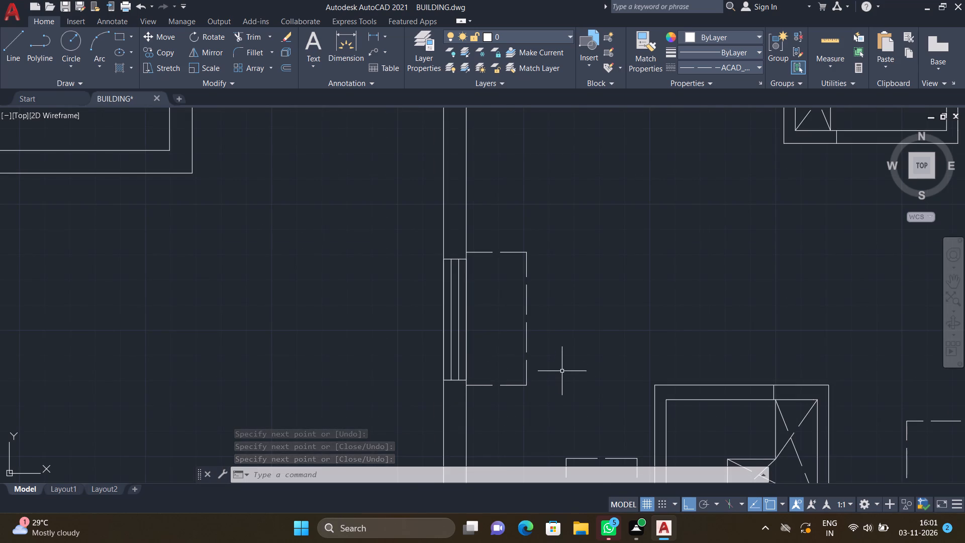
scroll(562, 371, "down", 2)
scroll(555, 418, "down", 1)
scroll(523, 343, "down", 2)
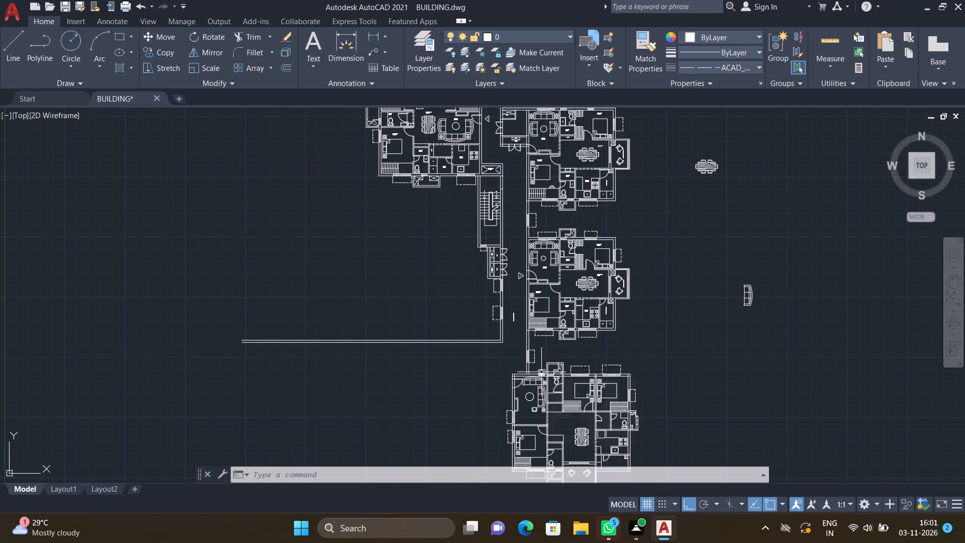
scroll(545, 384, "down", 2)
scroll(543, 422, "up", 2)
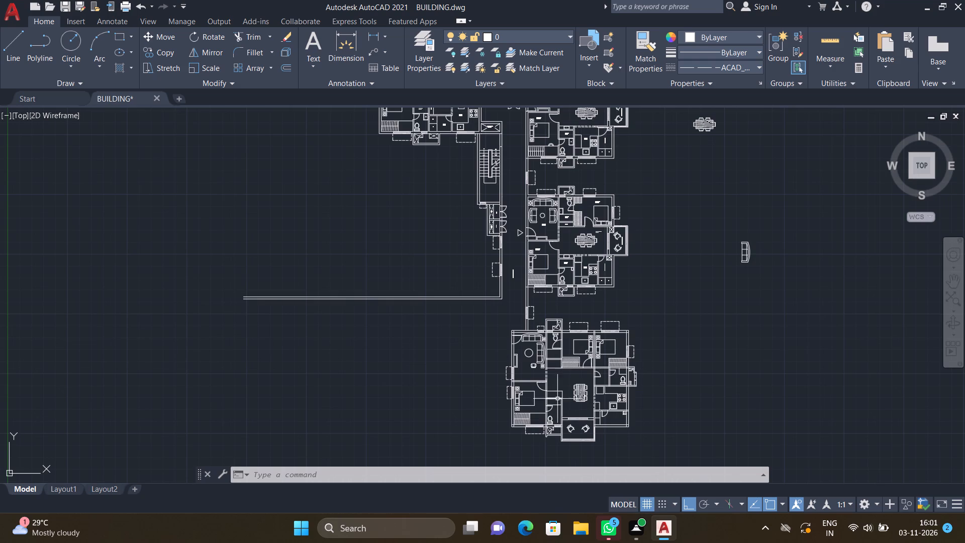
left_click(735, 68)
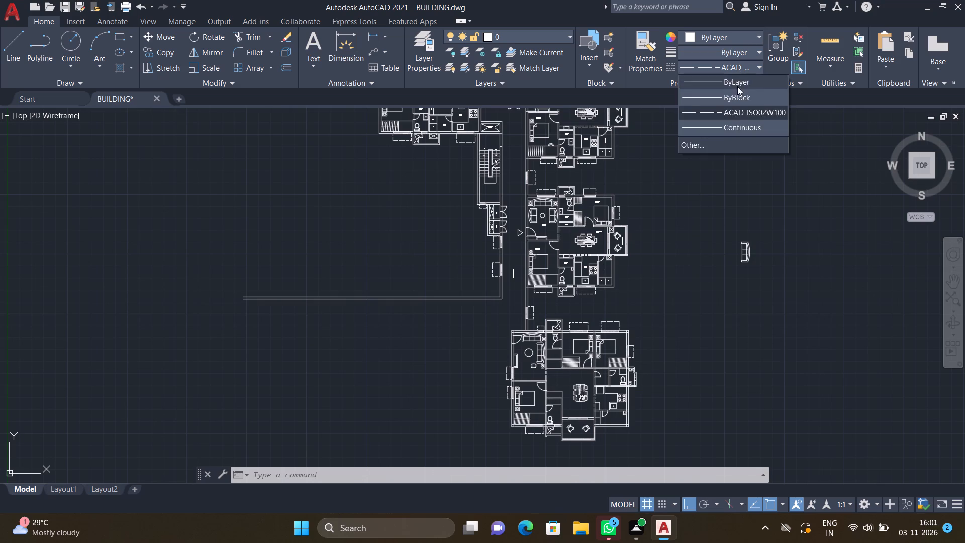
left_click(731, 128)
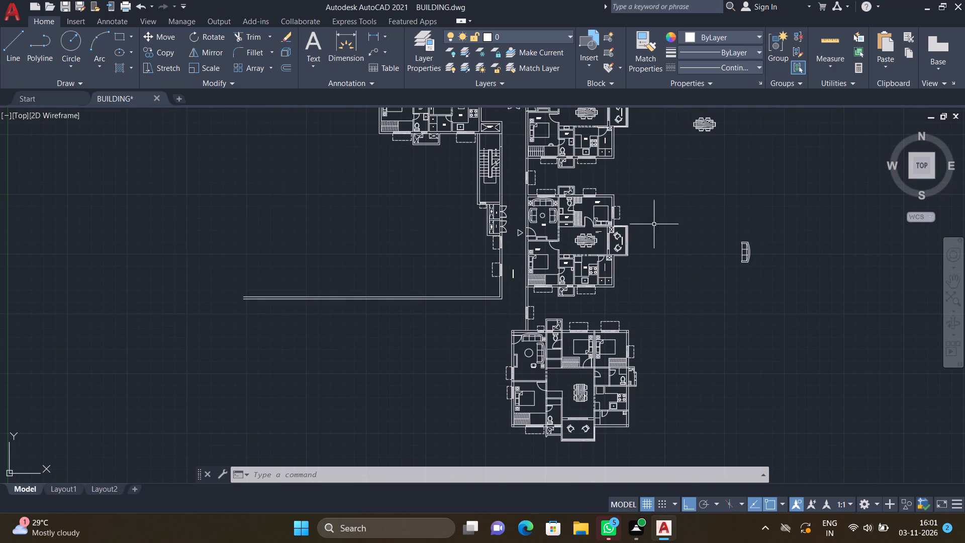
Trim the overlapping wall lines at the bottom flat's northwest corner and where the double-line wall from above meets its north wall.
scroll(551, 379, "up", 3)
type("TR")
key("Return")
scroll(390, 194, "up", 3)
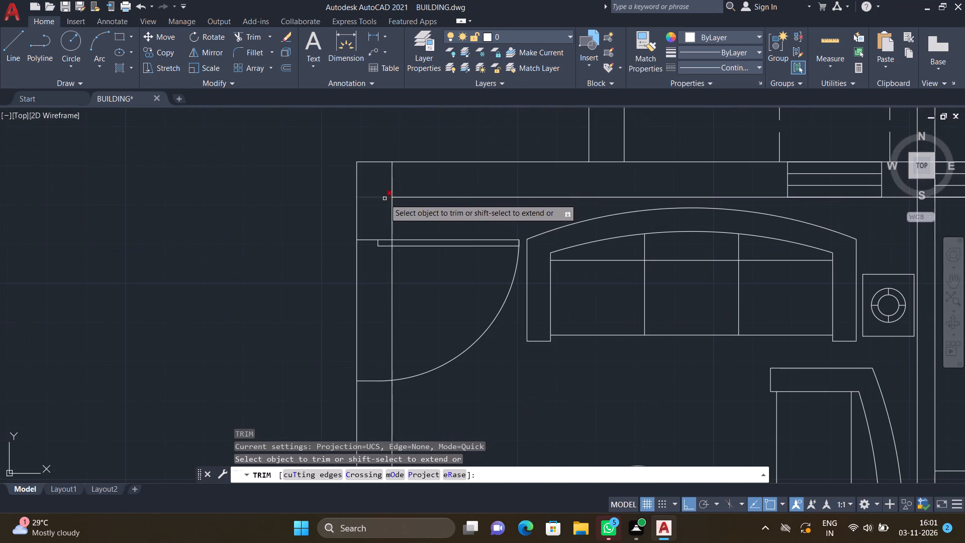
left_click(381, 197)
left_click(390, 175)
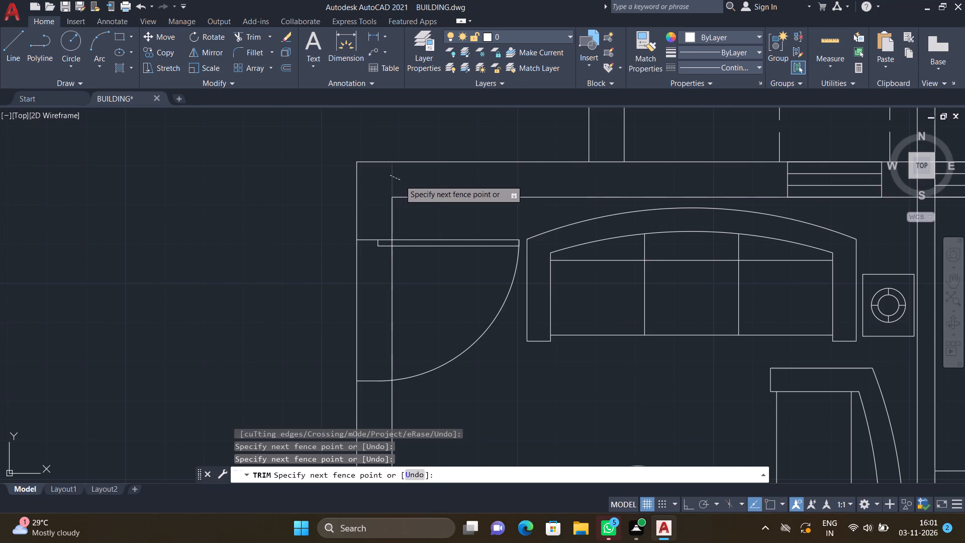
left_click(400, 180)
scroll(461, 195, "down", 3)
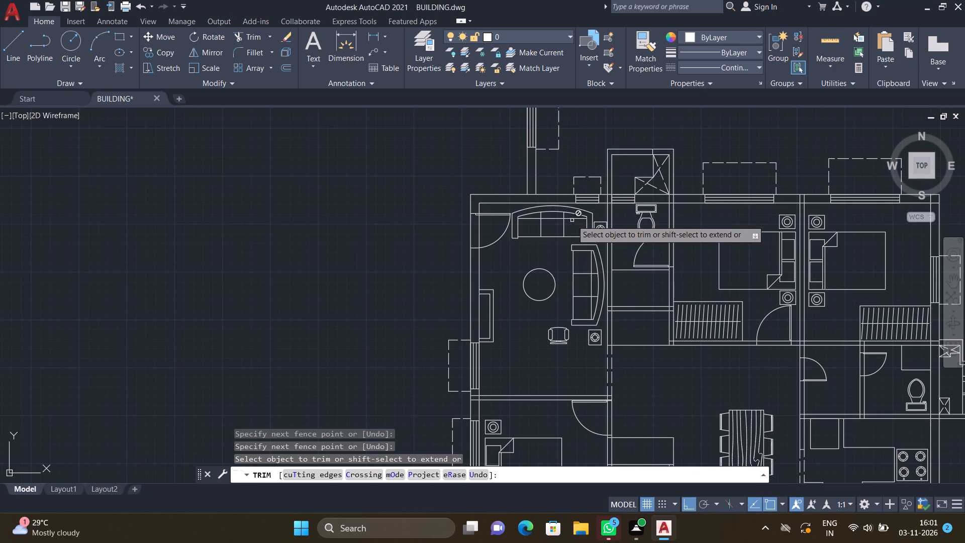
scroll(538, 188, "up", 3)
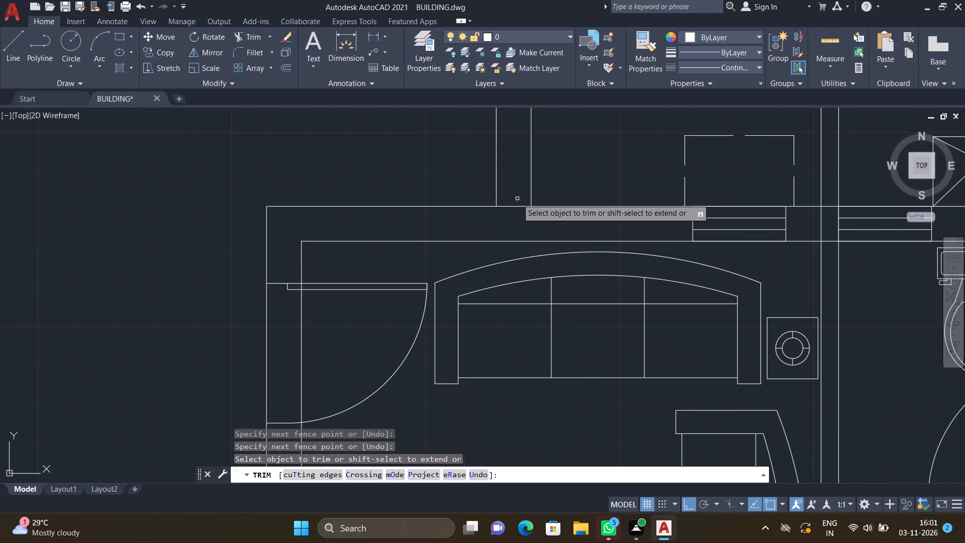
left_click(516, 206)
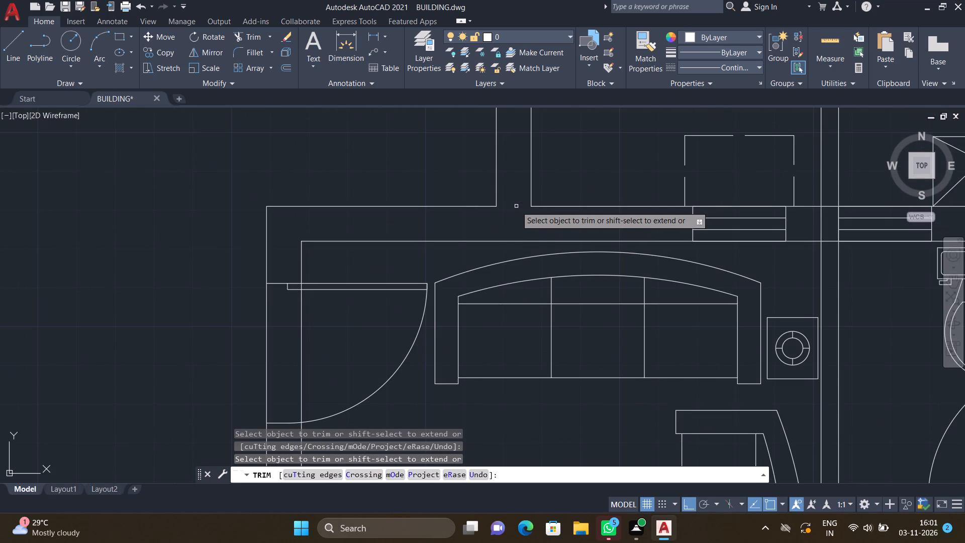
Trim the crossing wall lines where the wall between the living room and toilet meets the north wall.
scroll(524, 208, "down", 2)
scroll(583, 244, "down", 1)
scroll(625, 228, "up", 4)
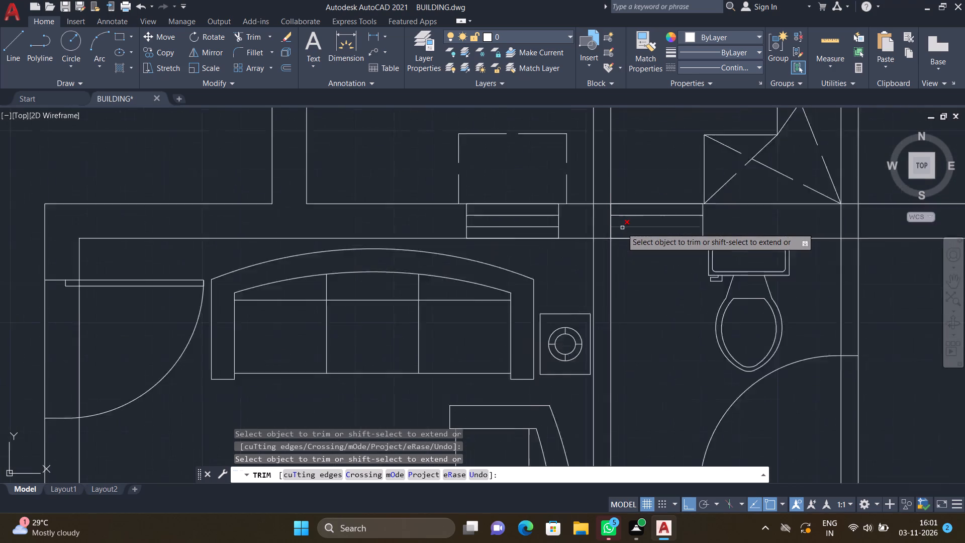
left_click(589, 188)
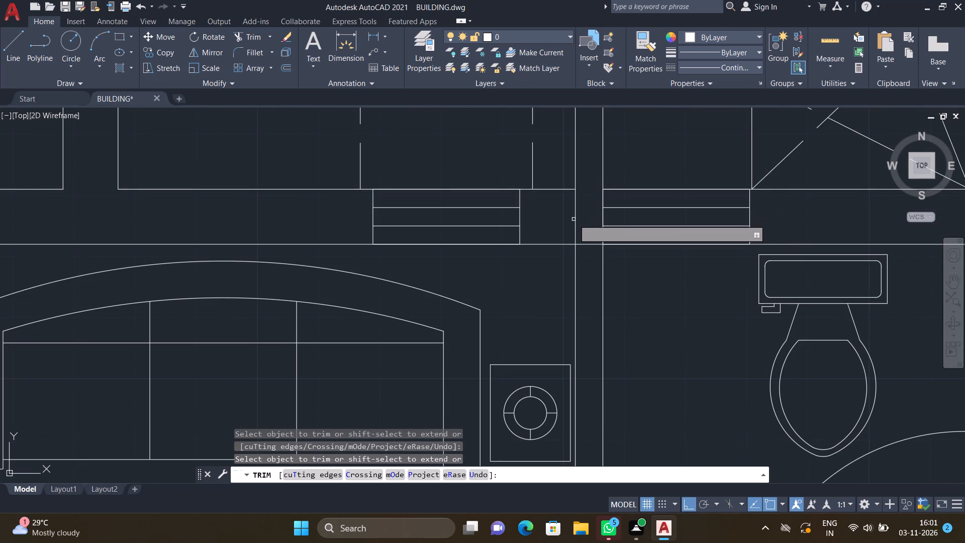
left_click(576, 219)
left_click(588, 243)
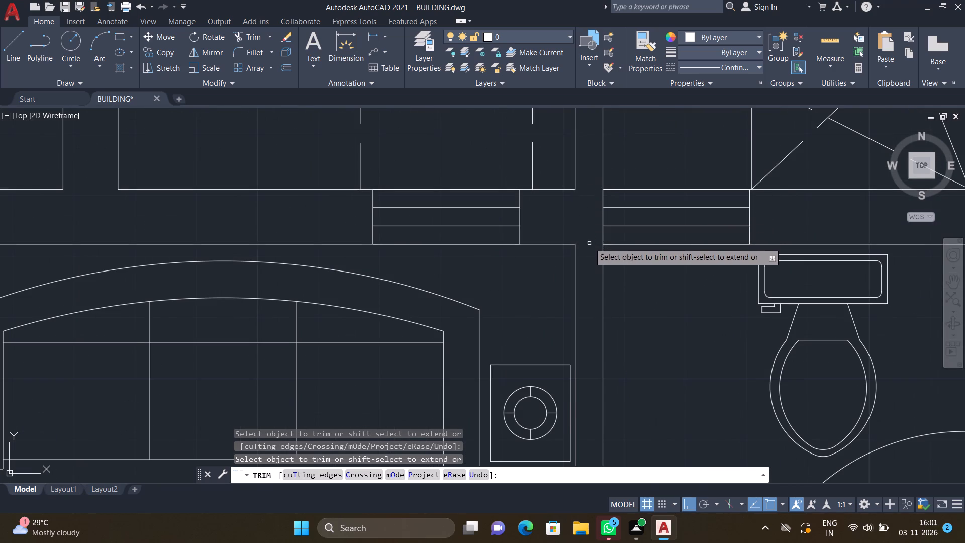
Trim the crossing wall lines where the toilet's east wall and the shaft wall meet the north wall.
scroll(597, 234, "down", 2)
scroll(643, 245, "down", 2)
scroll(697, 246, "down", 1)
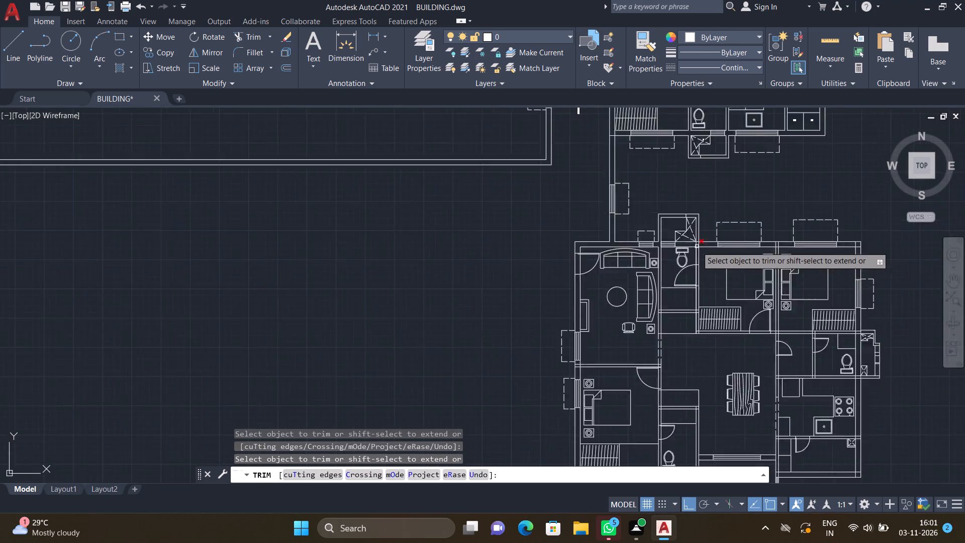
scroll(697, 246, "up", 8)
left_click(662, 177)
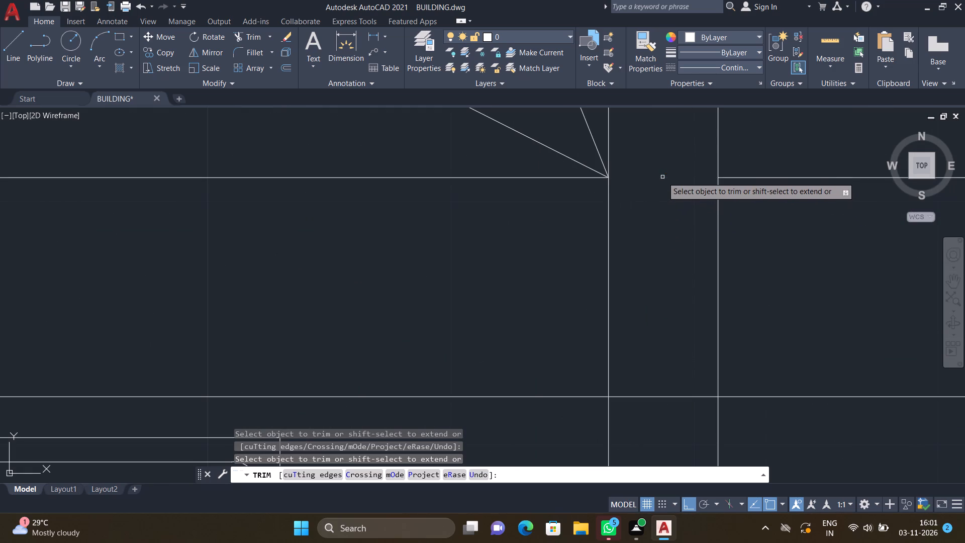
left_click_drag(610, 268, 622, 270)
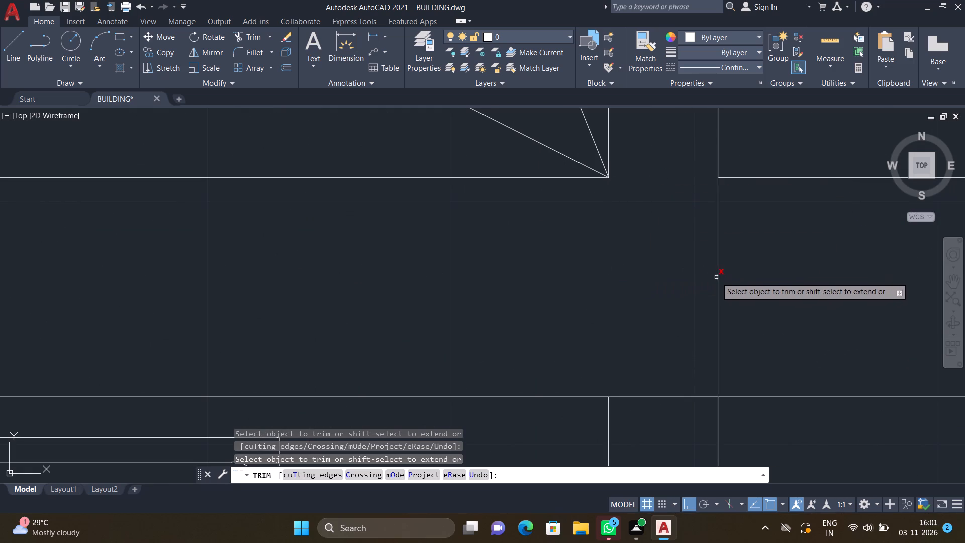
left_click_drag(716, 277, 732, 282)
scroll(729, 278, "down", 3)
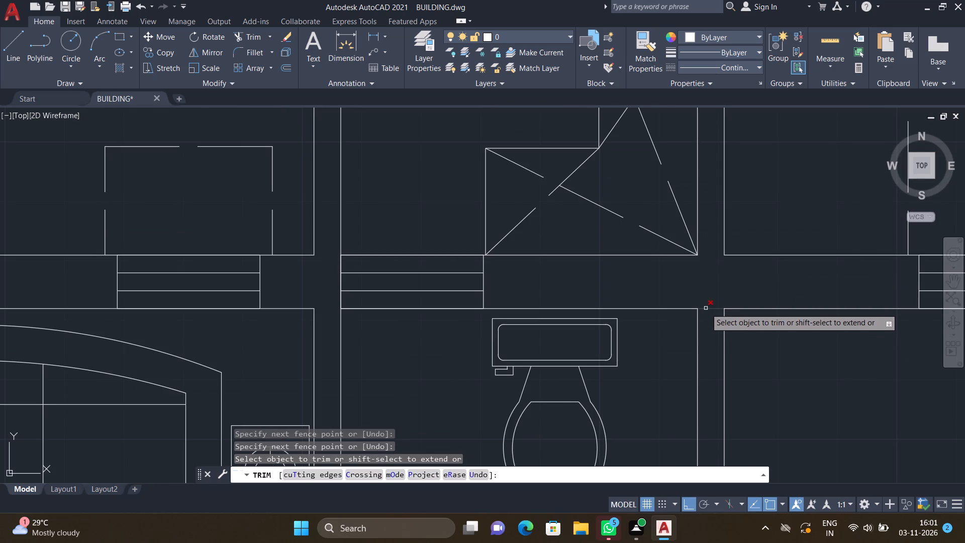
left_click(706, 310)
Trim the crossing wall lines where the partition between the two north bedrooms meets the north wall.
scroll(720, 290, "down", 3)
middle_click_drag(721, 322, 563, 237)
scroll(559, 239, "down", 1)
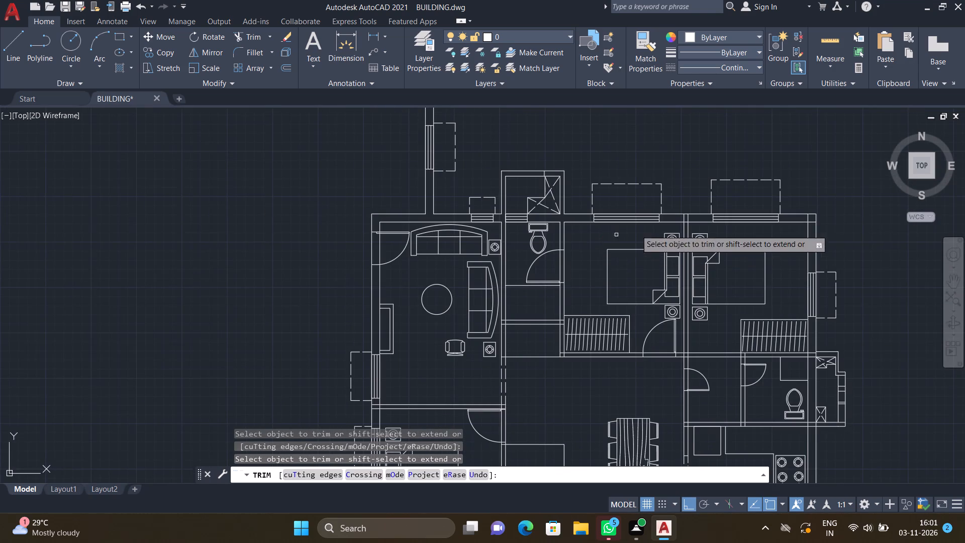
scroll(663, 217, "up", 4)
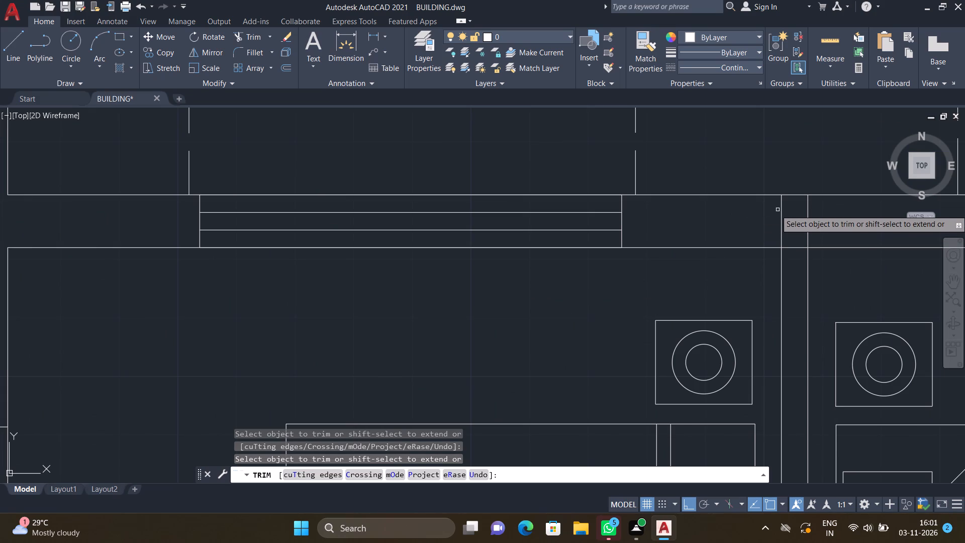
left_click(781, 214)
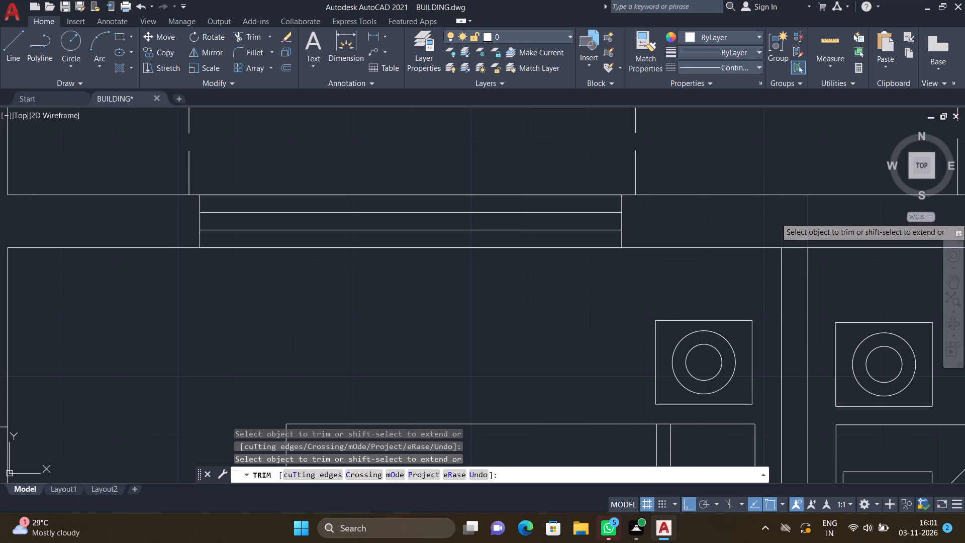
left_click(808, 218)
left_click(793, 249)
Trim the overlapping inner wall lines at the bottom flat's northeast corner.
scroll(791, 234, "down", 4)
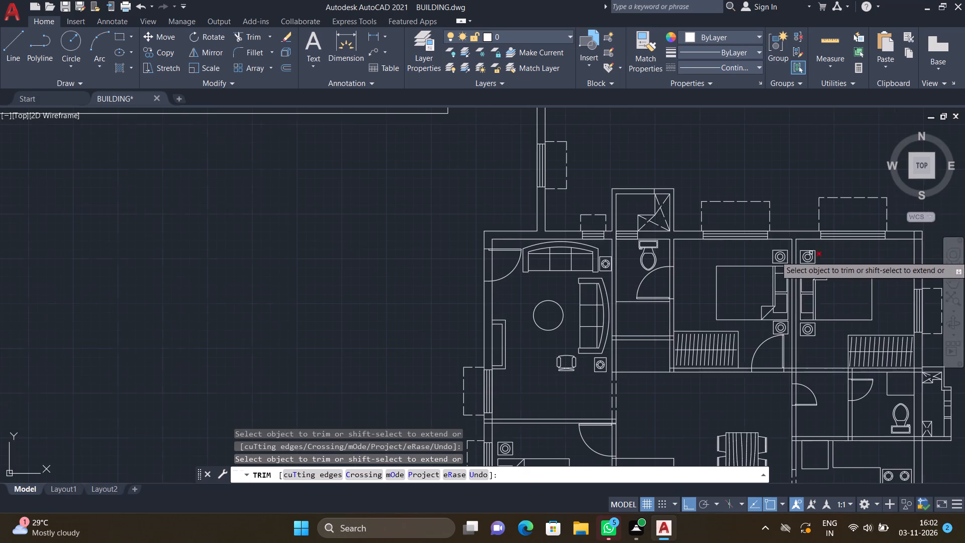
scroll(694, 261, "down", 2)
scroll(815, 265, "up", 4)
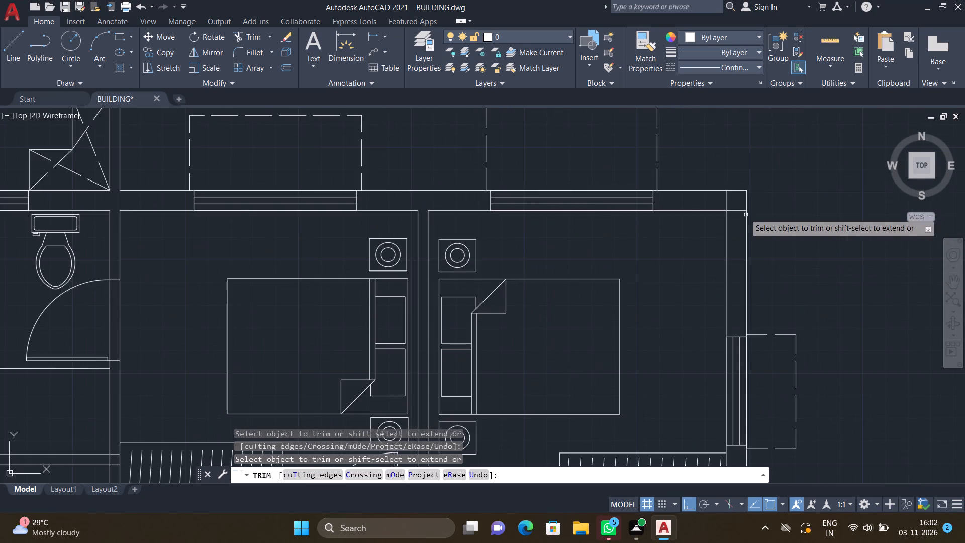
scroll(734, 206, "up", 3)
left_click(711, 183)
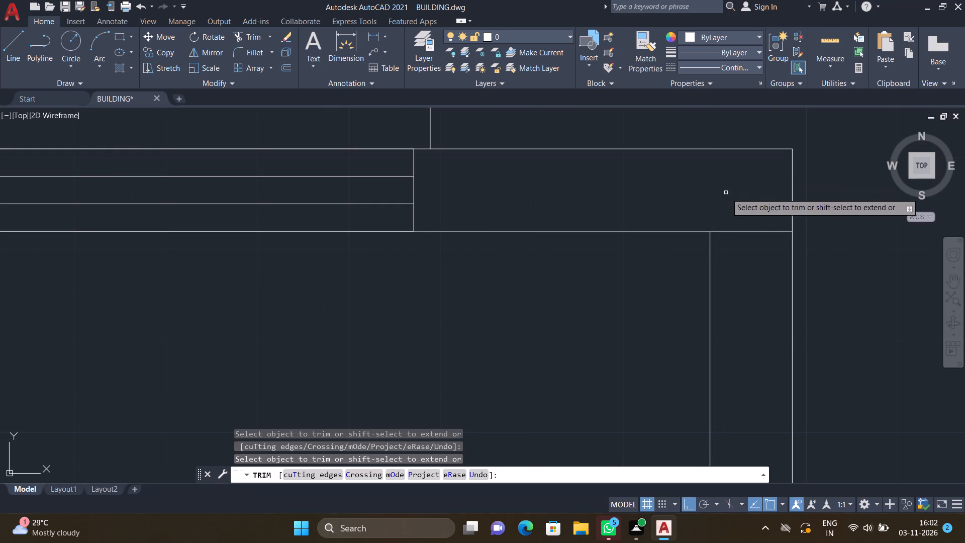
left_click(748, 230)
Trim the crossing lines where the cross wall south of the toilet meets the living room's east wall.
scroll(729, 235, "down", 4)
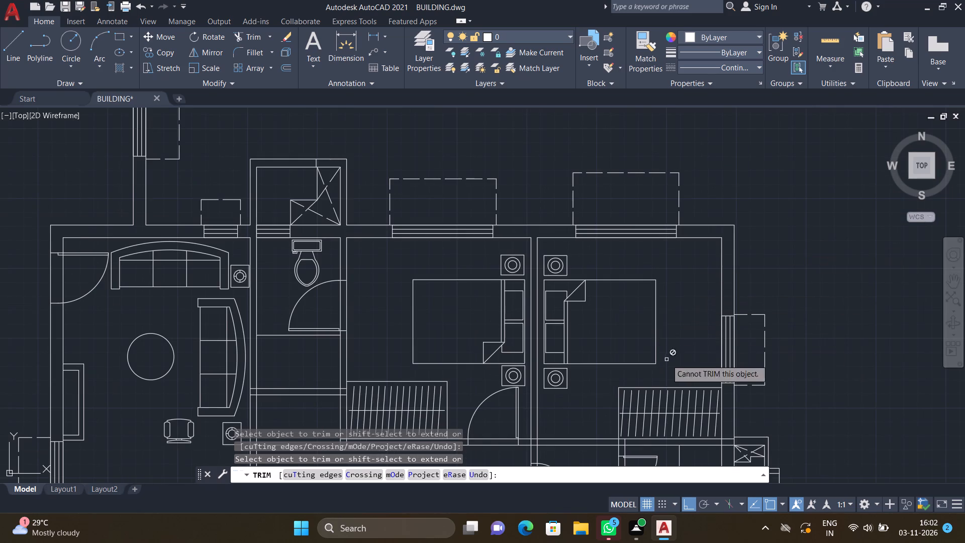
scroll(664, 255, "down", 1)
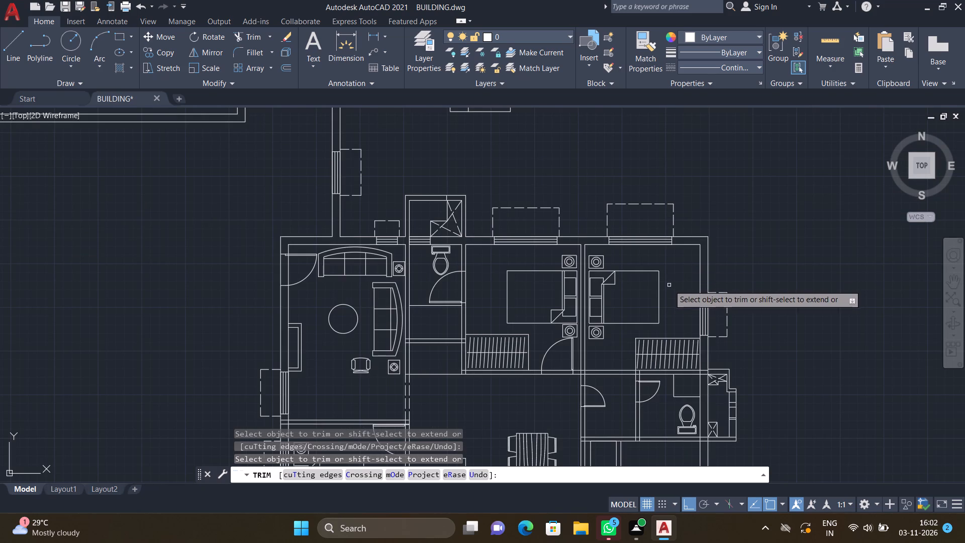
scroll(591, 389, "down", 2)
scroll(534, 409, "up", 3)
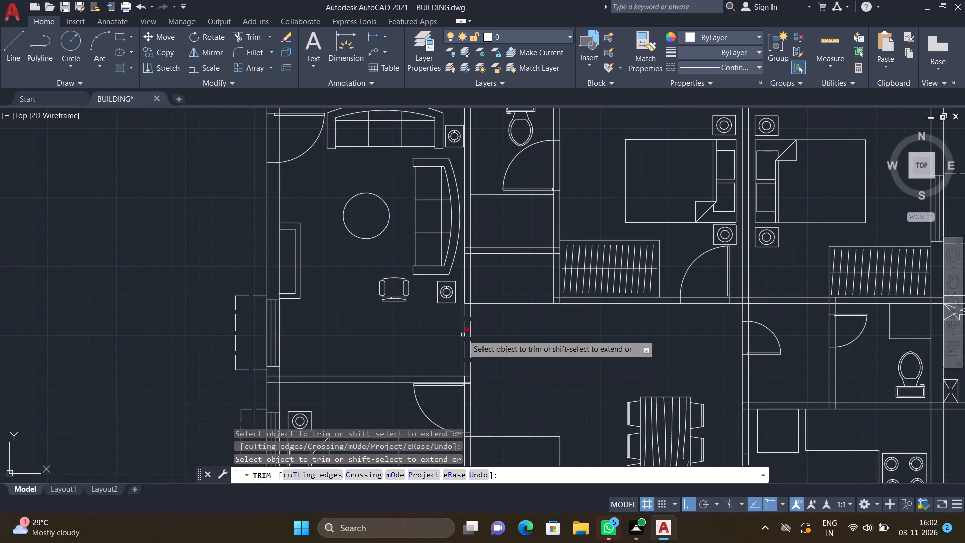
scroll(469, 250, "up", 4)
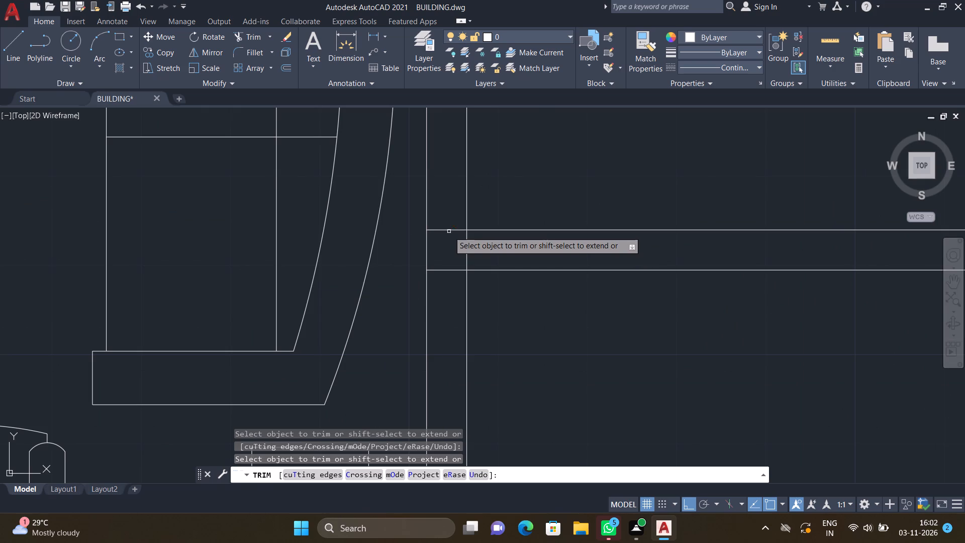
left_click(449, 231)
left_click(450, 271)
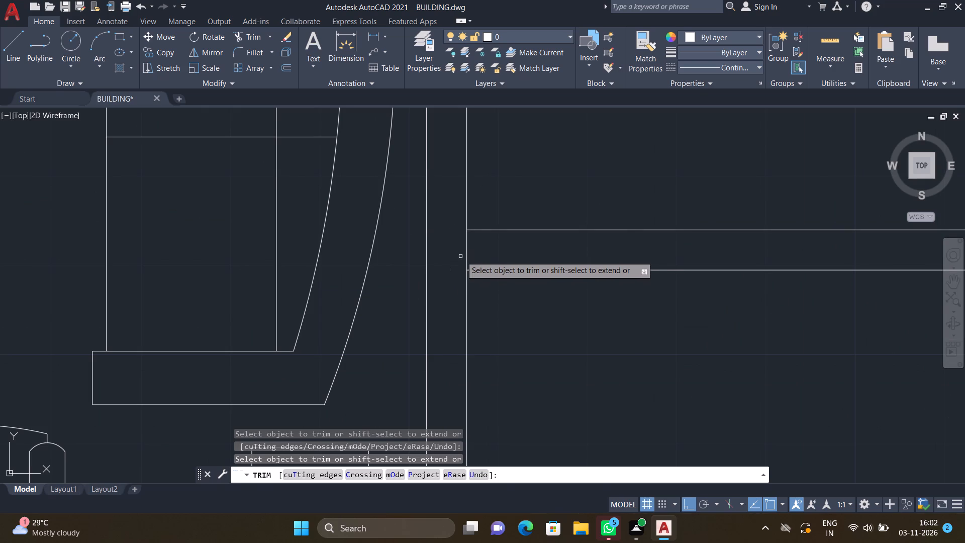
left_click(468, 247)
Trim the crossing lines where the cross wall south of the toilet meets the bedroom's west wall.
scroll(490, 242, "down", 3)
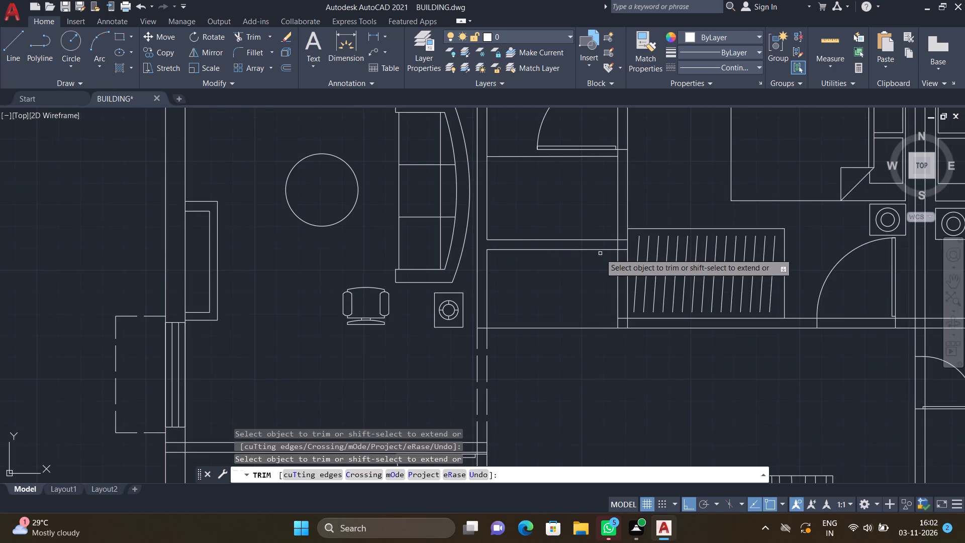
scroll(616, 257, "up", 2)
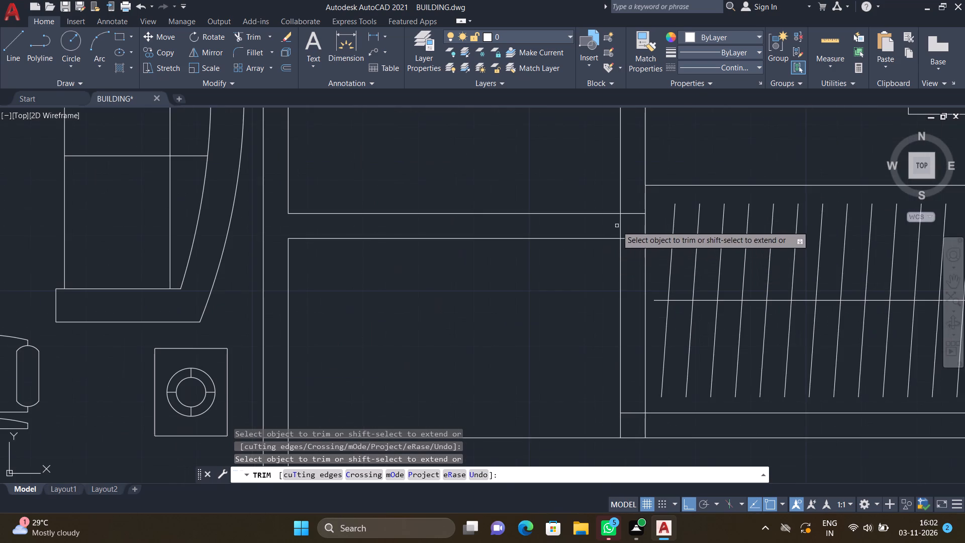
scroll(627, 213, "up", 2)
left_click(627, 214)
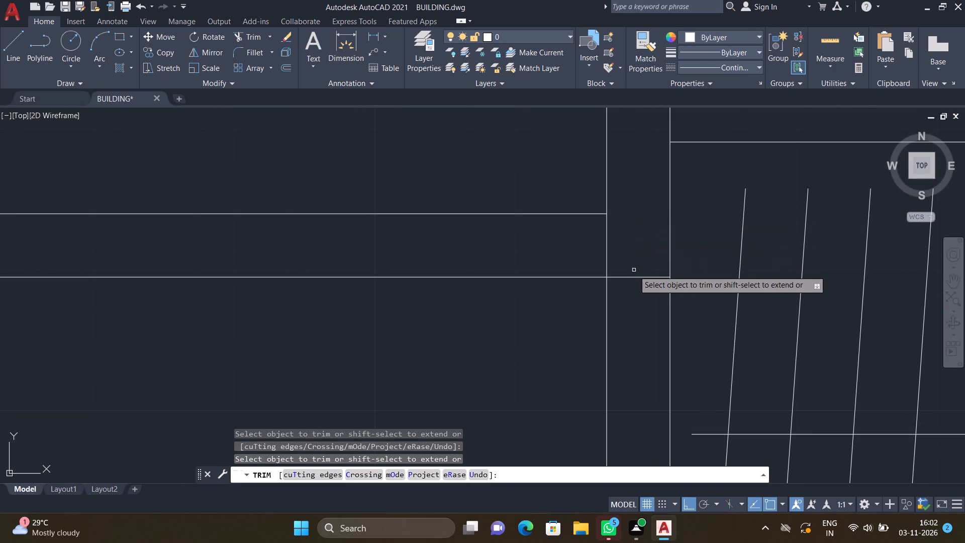
left_click(634, 277)
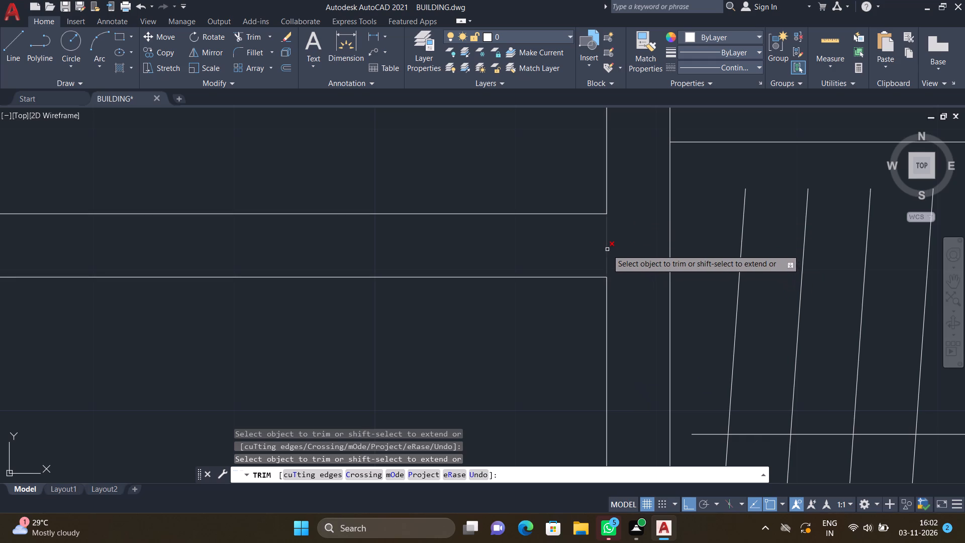
left_click(607, 249)
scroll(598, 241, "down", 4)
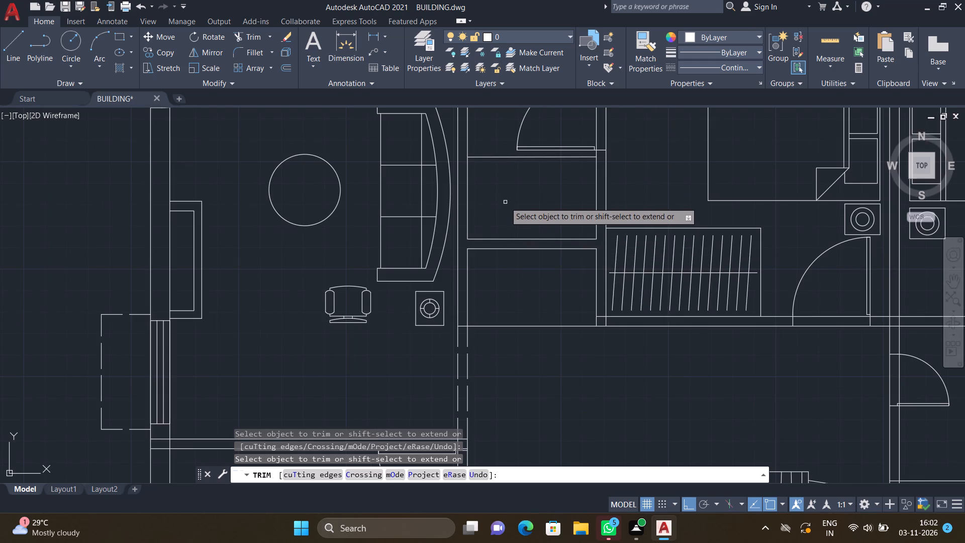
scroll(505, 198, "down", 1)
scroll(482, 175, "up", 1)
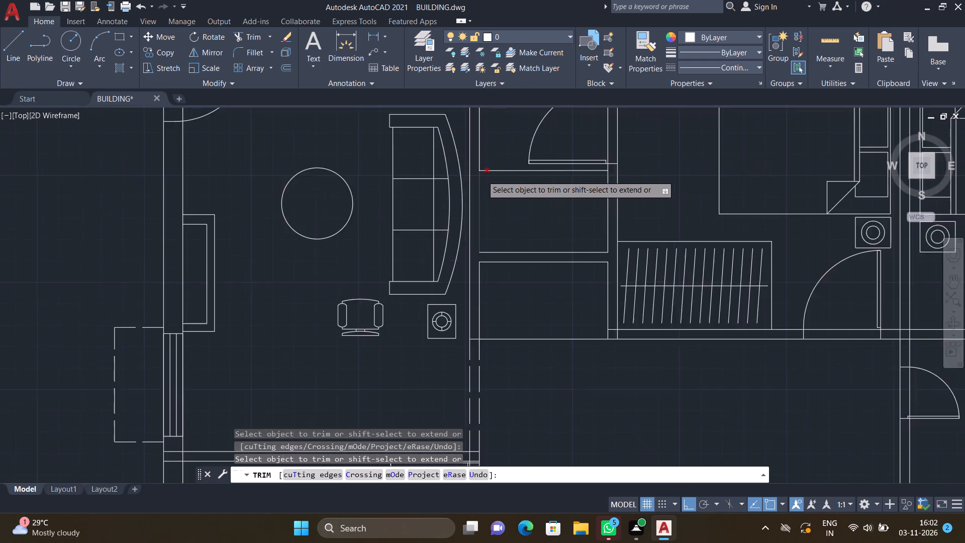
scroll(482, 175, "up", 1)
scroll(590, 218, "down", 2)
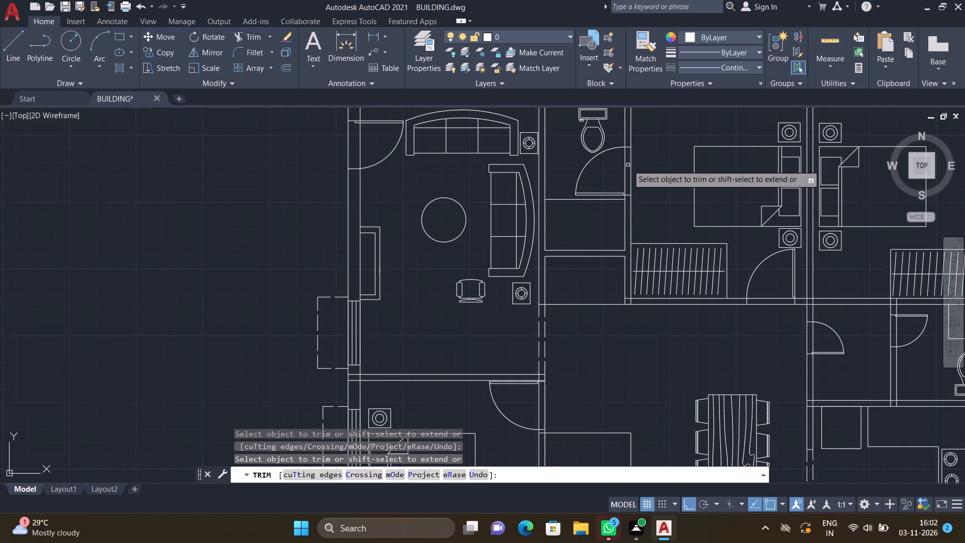
Trim the remaining bedroom-side wall line across the north toilet's door opening.
left_click(630, 164)
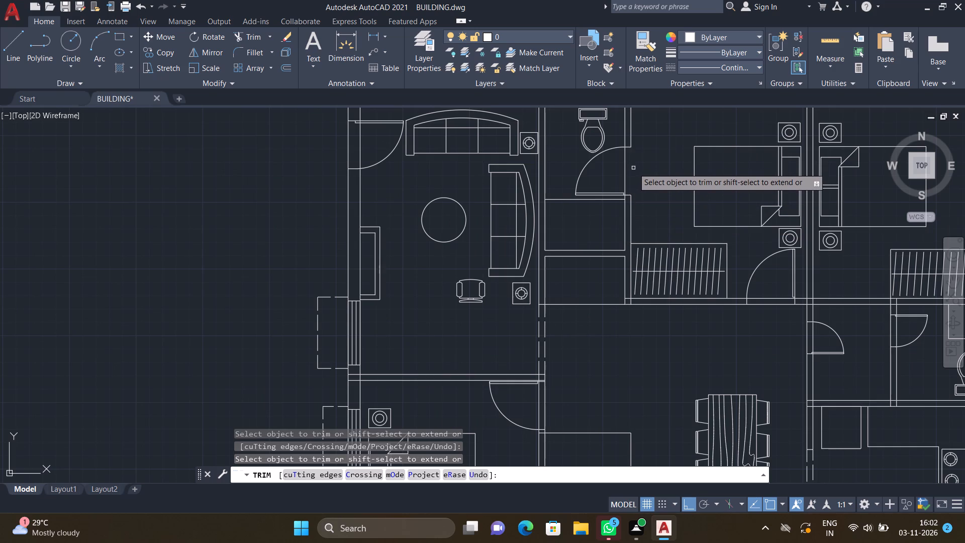
Trim the overlapping wall line where the living room's south wall meets its east wall, above the bedroom door.
scroll(633, 170, "down", 4)
scroll(644, 161, "up", 3)
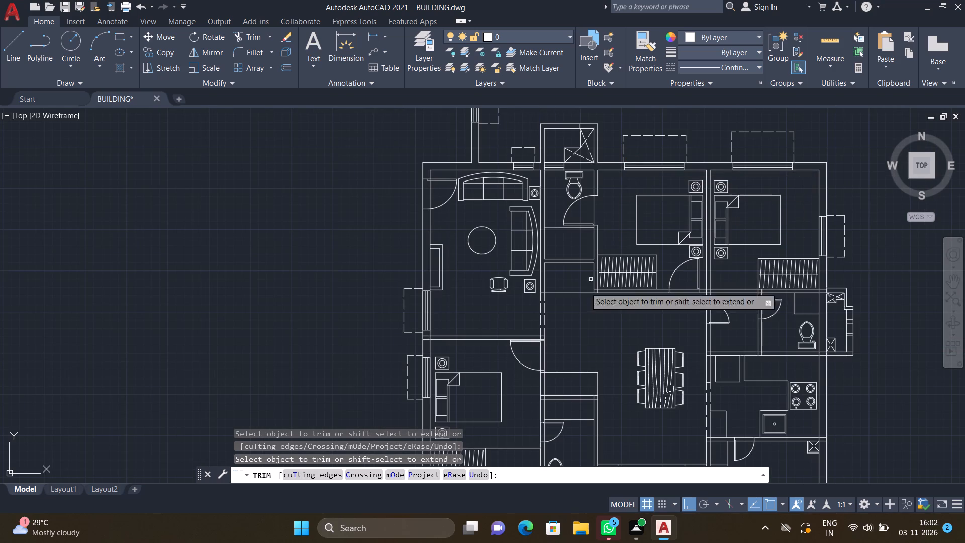
scroll(540, 340, "up", 4)
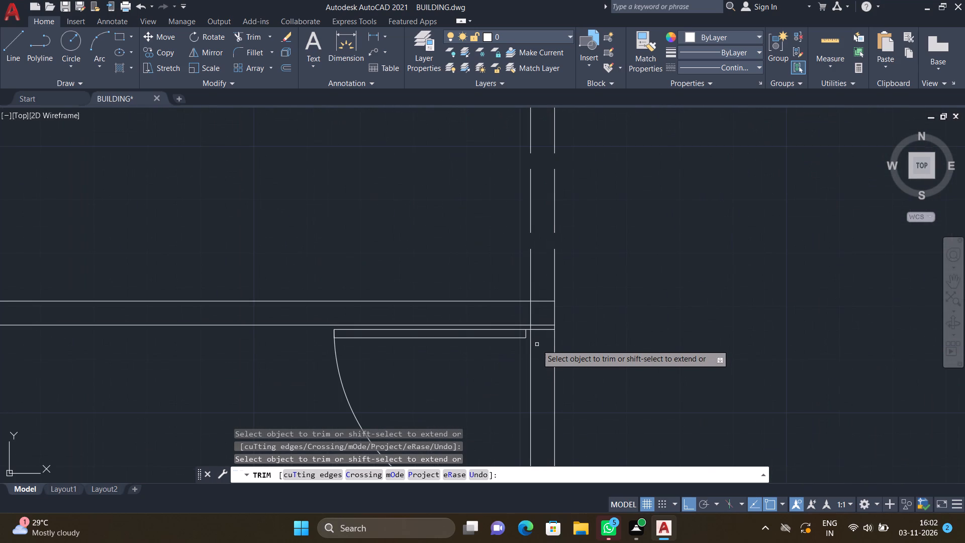
scroll(533, 333, "up", 2)
left_click_drag(514, 292, 527, 293)
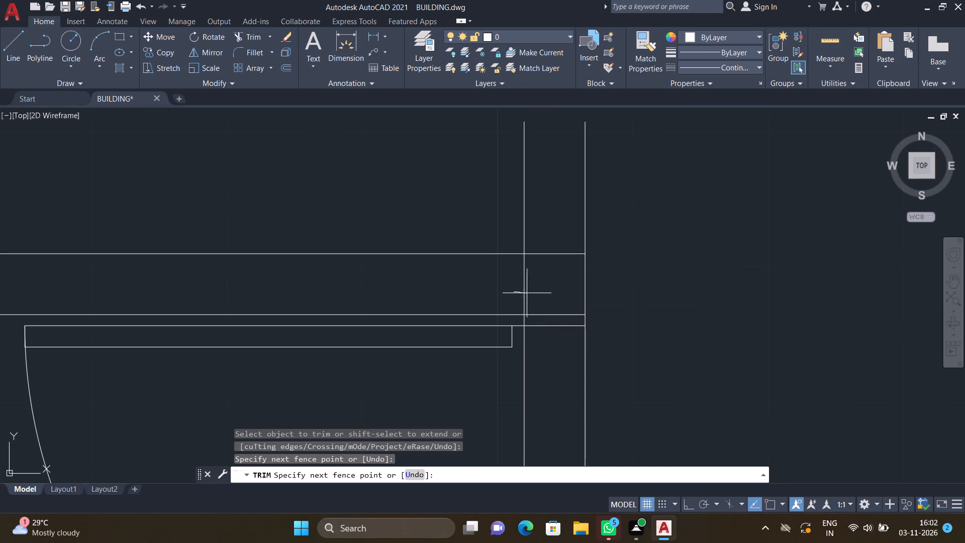
left_click_drag(527, 293, 534, 294)
scroll(534, 293, "down", 3)
scroll(238, 372, "down", 2)
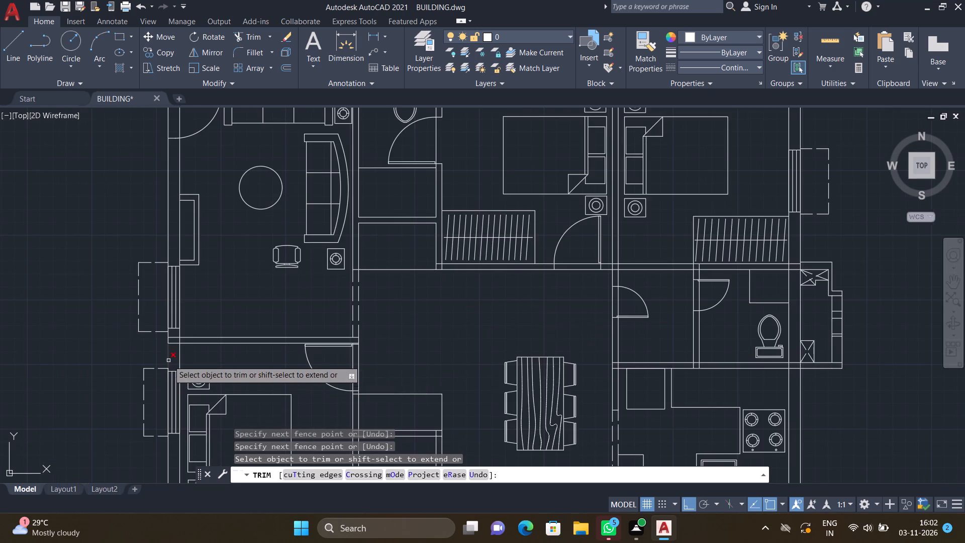
Trim the crossing lines where the living room's south wall meets the west outer wall.
scroll(168, 353, "up", 3)
scroll(177, 299, "up", 3)
left_click_drag(196, 236, 199, 265)
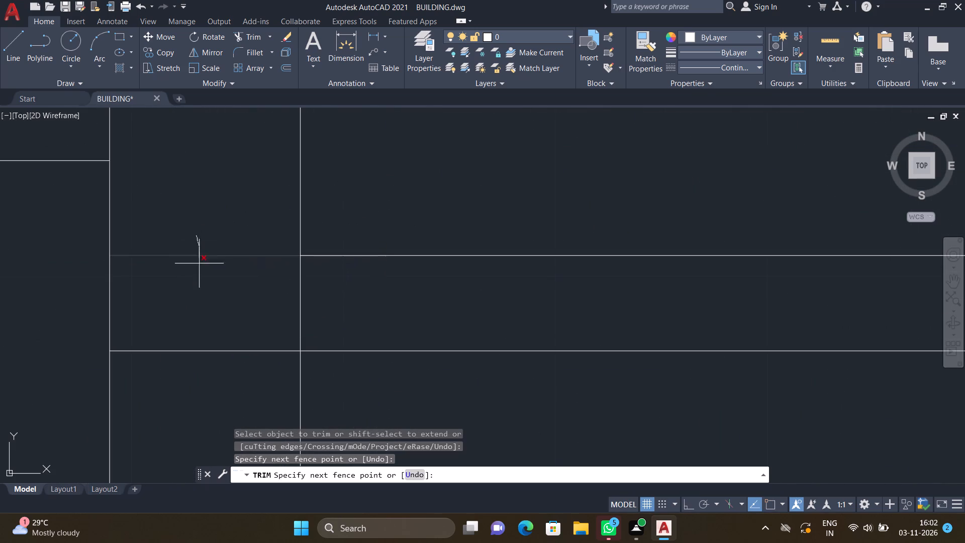
left_click_drag(199, 265, 202, 371)
left_click_drag(263, 301, 339, 307)
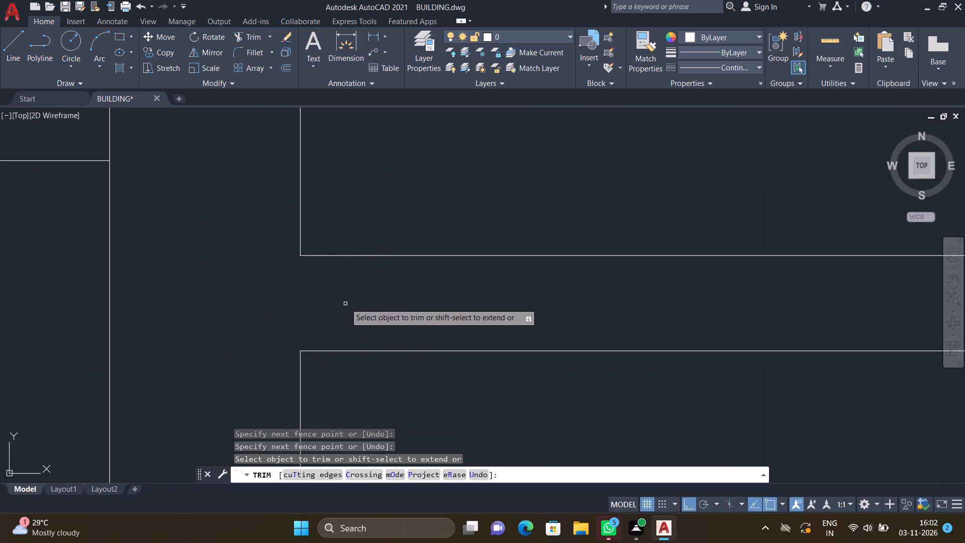
Trim the overlapping inner wall lines at the flat's southwest corner, beside the wardrobe.
scroll(346, 302, "down", 5)
middle_click_drag(444, 338, 443, 331)
scroll(442, 291, "down", 3)
scroll(420, 418, "up", 1)
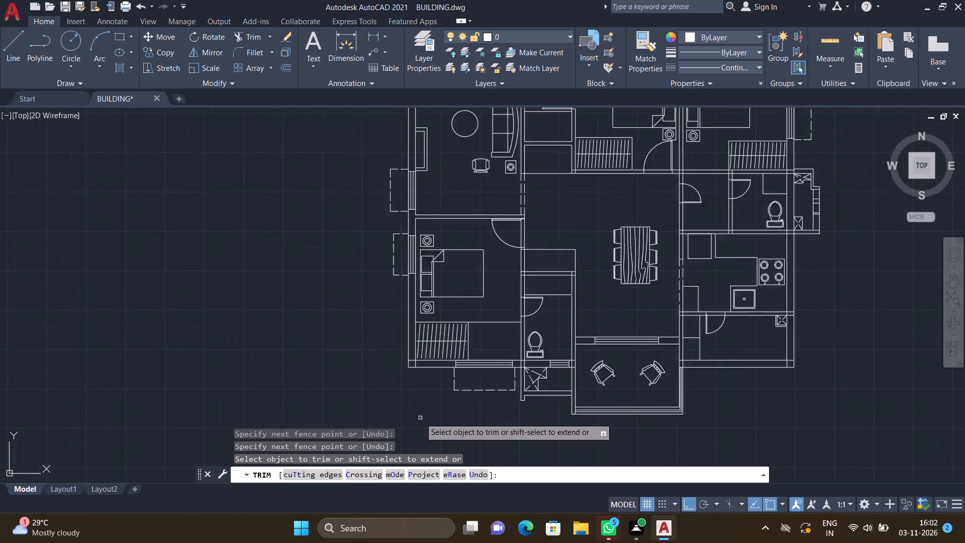
scroll(420, 418, "up", 1)
scroll(402, 333, "up", 3)
left_click(406, 309)
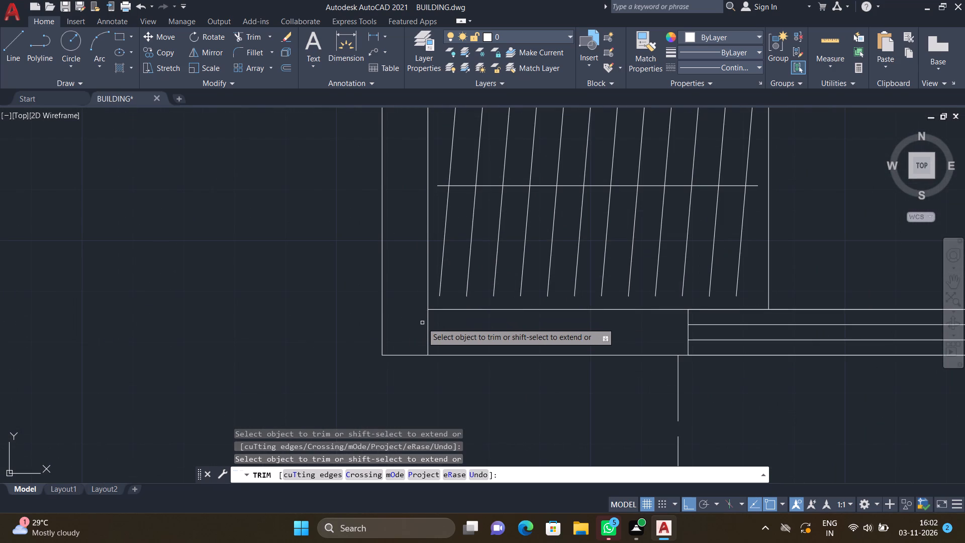
left_click(427, 327)
Trim both wall lines across the southwest bedroom's door opening.
scroll(435, 327, "down", 3)
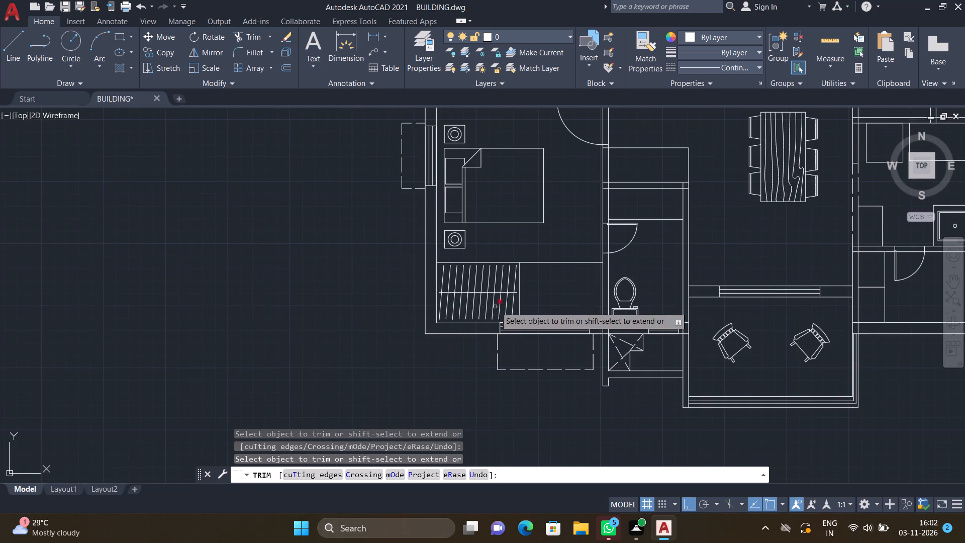
middle_click_drag(590, 253, 503, 313)
scroll(486, 291, "down", 1)
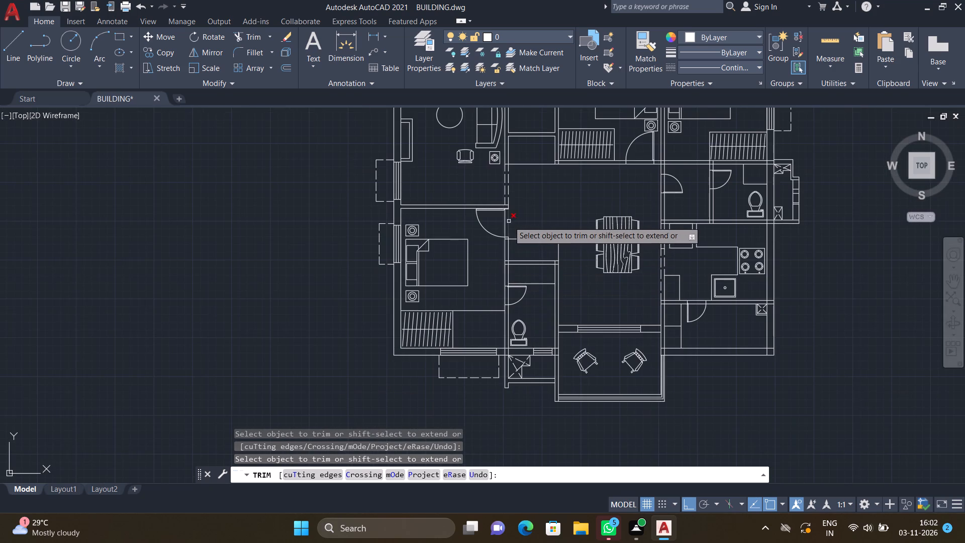
scroll(506, 225, "up", 3)
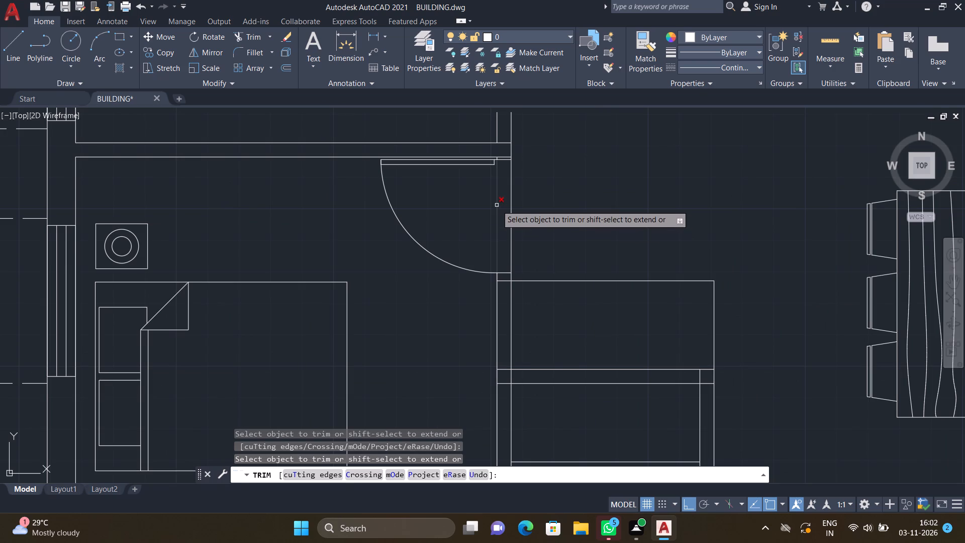
left_click(497, 205)
left_click(512, 210)
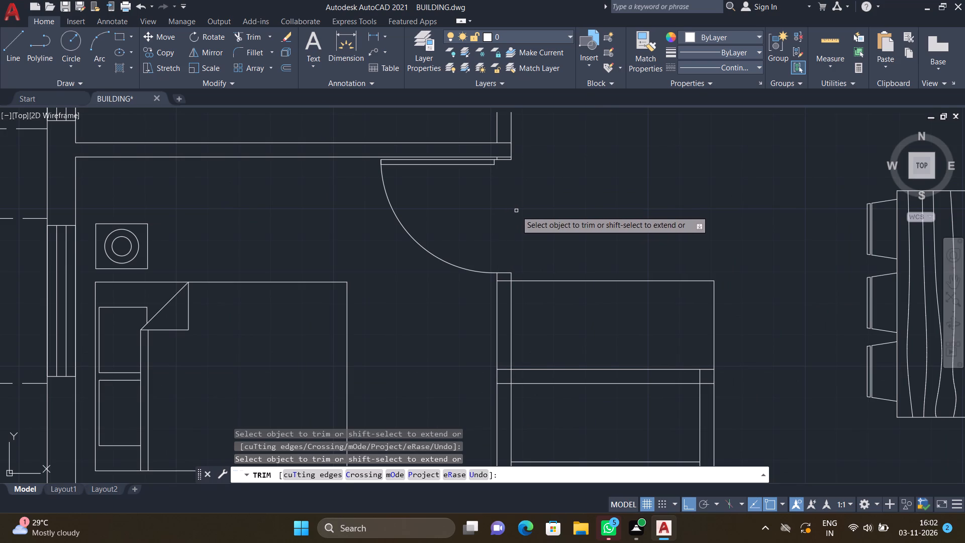
Trim the crossing lines where the recess north of the south toilet and its cross wall meet the southwest bedroom's east wall.
scroll(518, 233, "down", 2)
scroll(511, 275, "up", 3)
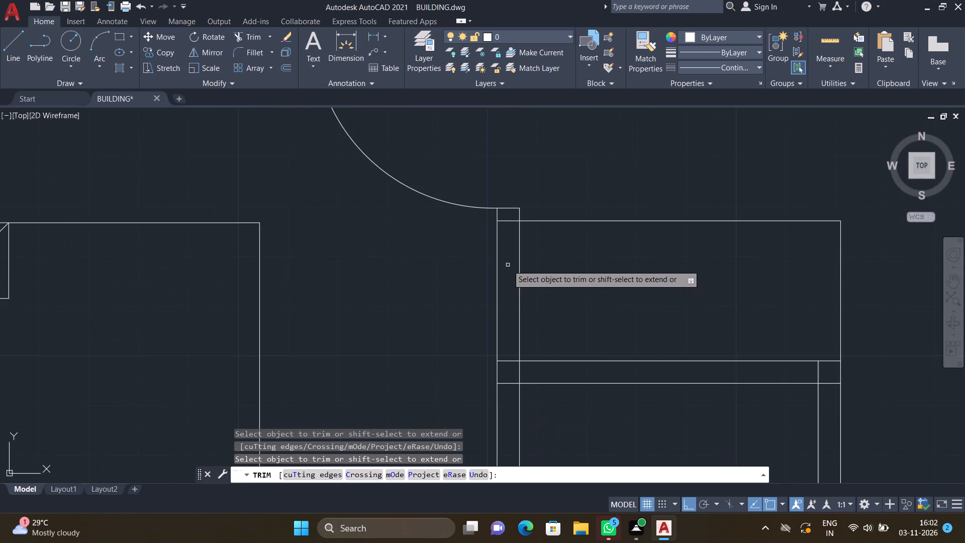
scroll(505, 245, "up", 1)
left_click(512, 206)
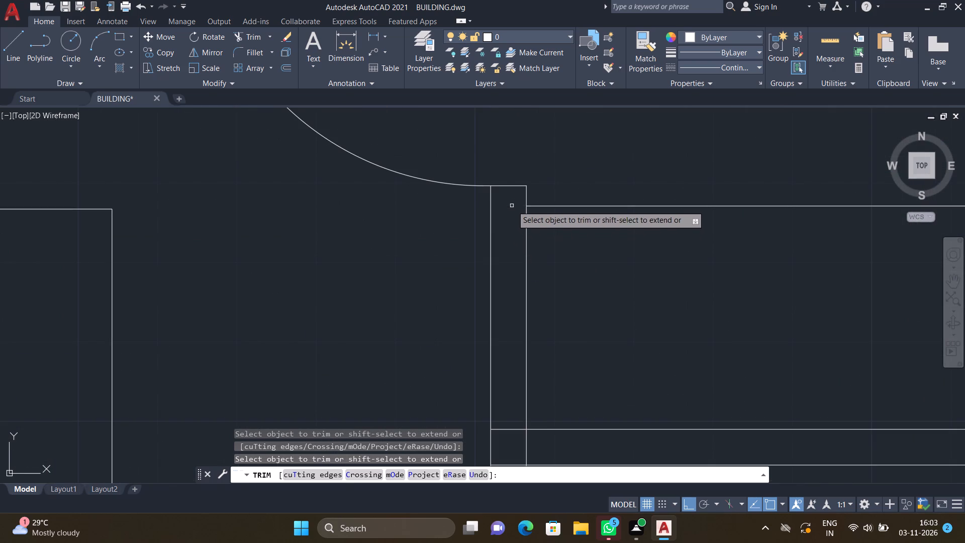
scroll(518, 243, "down", 3)
scroll(514, 323, "up", 3)
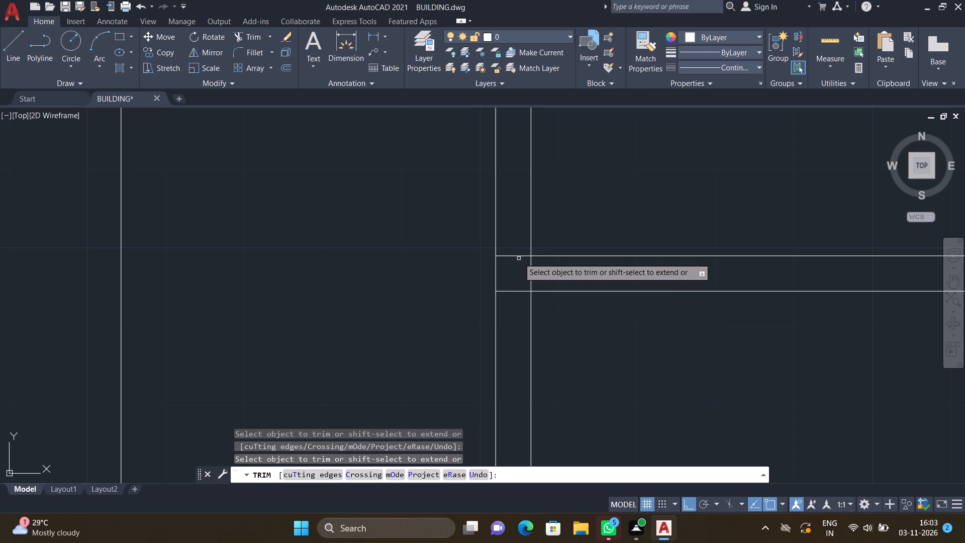
left_click_drag(515, 245, 515, 304)
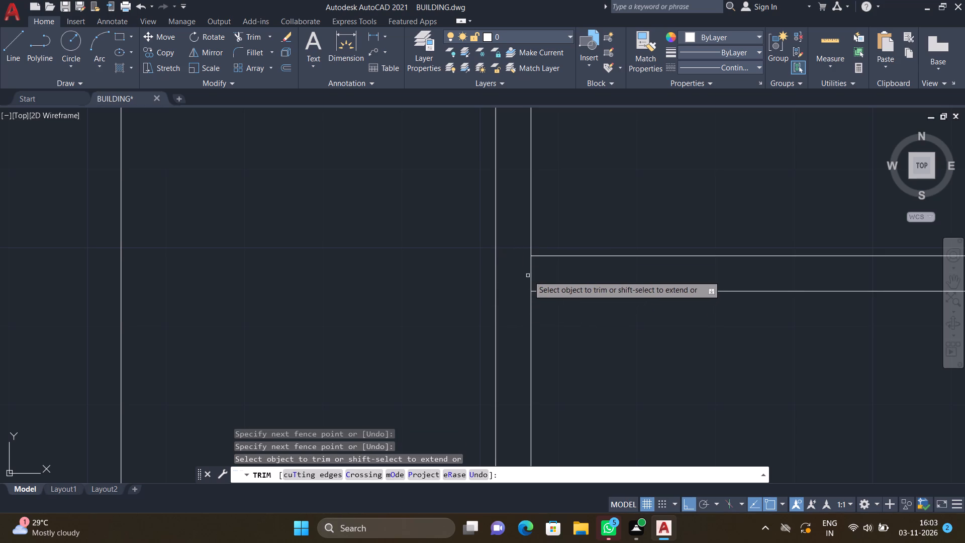
left_click(530, 276)
Trim the overlapping lines where the cross wall north of the south toilet meets the toilet's east wall.
scroll(564, 257, "down", 3)
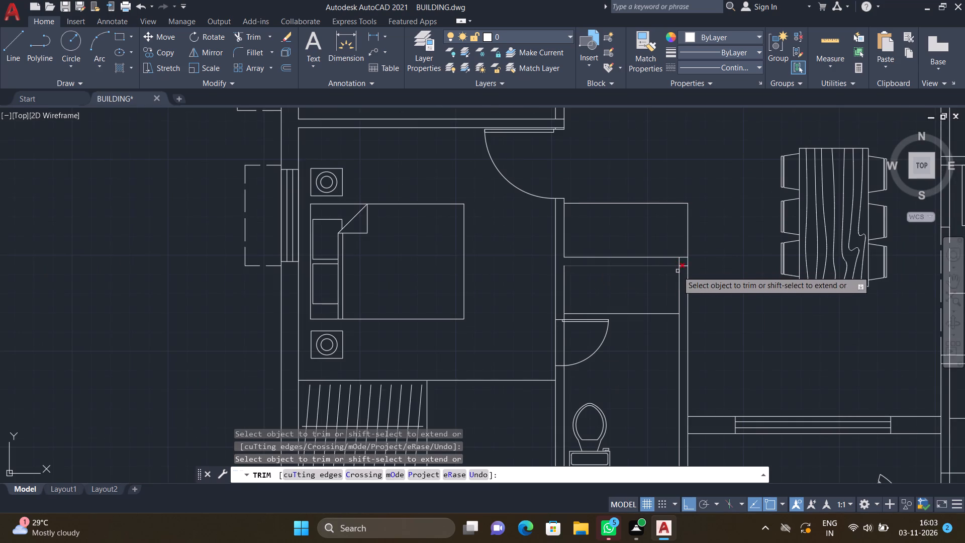
scroll(679, 269, "up", 2)
left_click(674, 253)
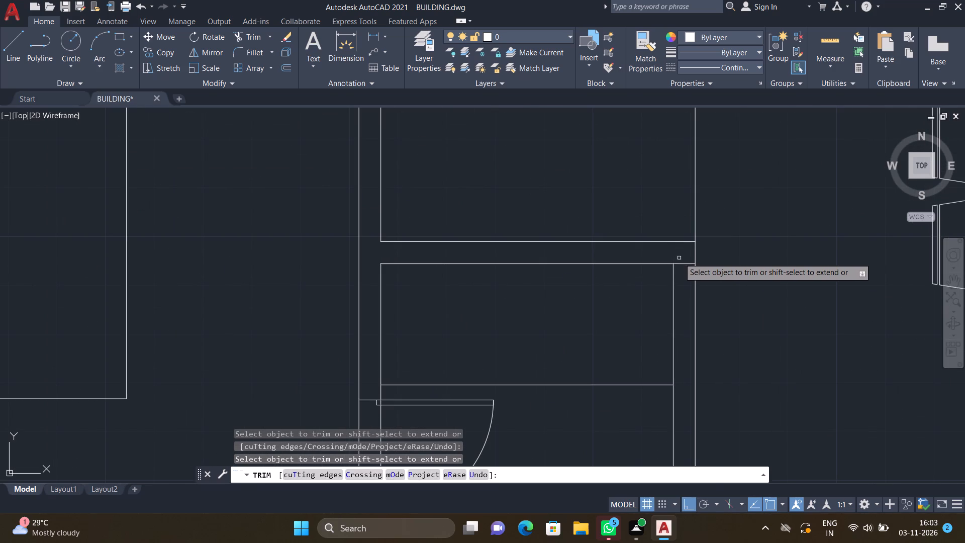
left_click(681, 264)
Trim the bedroom-side wall line across the south toilet's door opening.
scroll(666, 298, "down", 3)
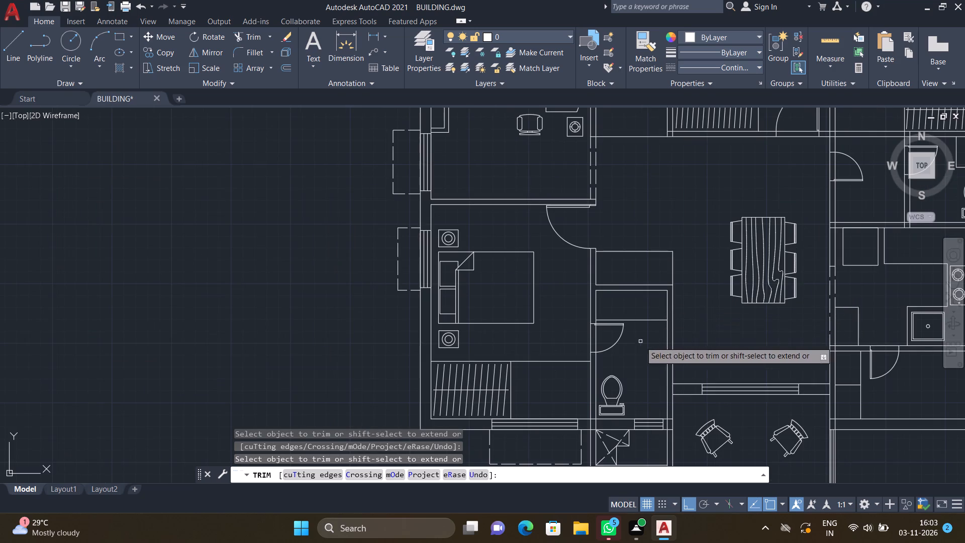
scroll(621, 369, "down", 1)
scroll(603, 348, "up", 3)
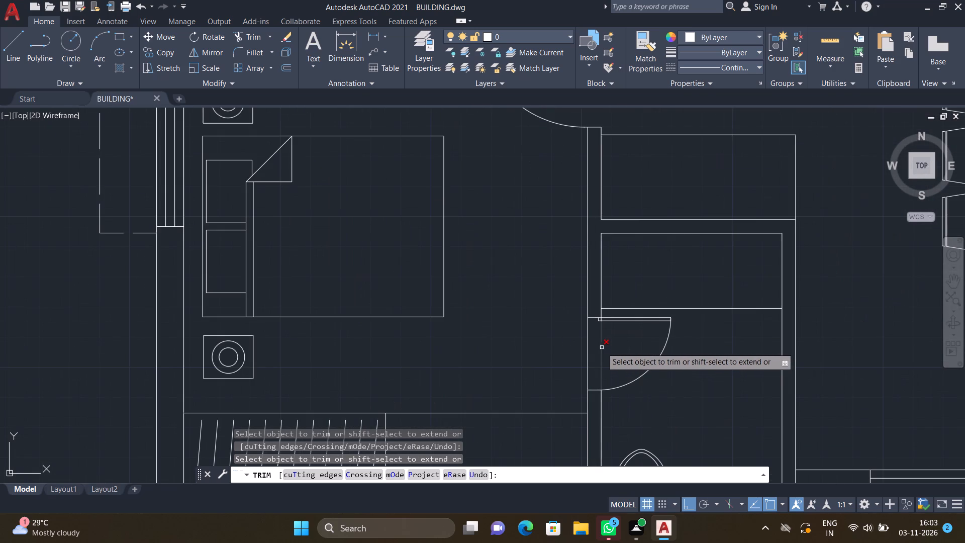
scroll(588, 356, "up", 2)
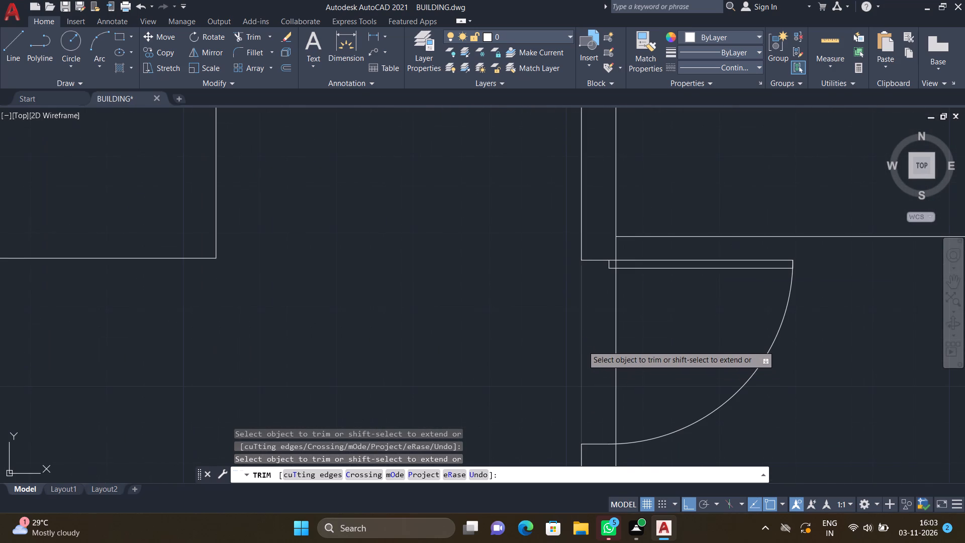
left_click(583, 345)
Trim the crossing lines where the wall between the southwest bedroom and toilet meets the south outer wall.
scroll(592, 337, "down", 6)
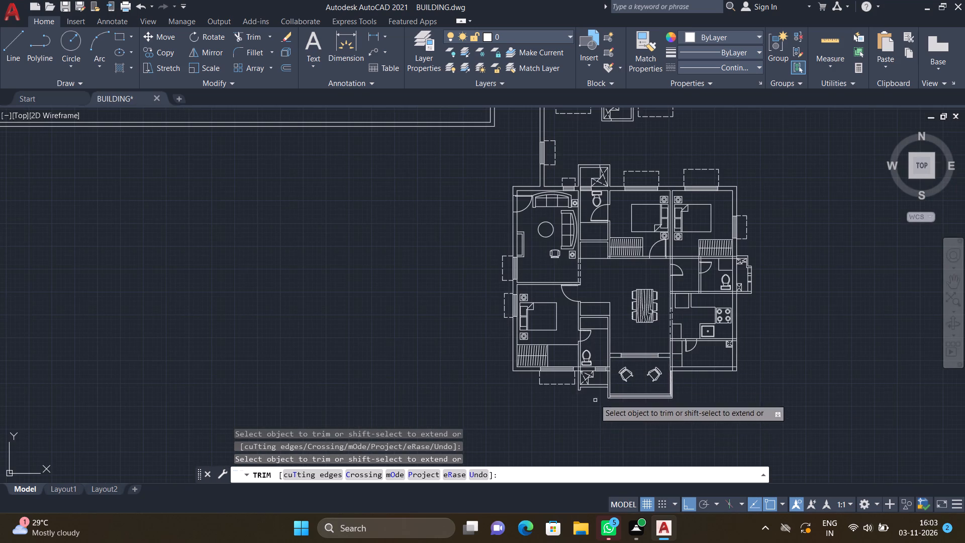
scroll(592, 389, "up", 3)
scroll(537, 315, "up", 4)
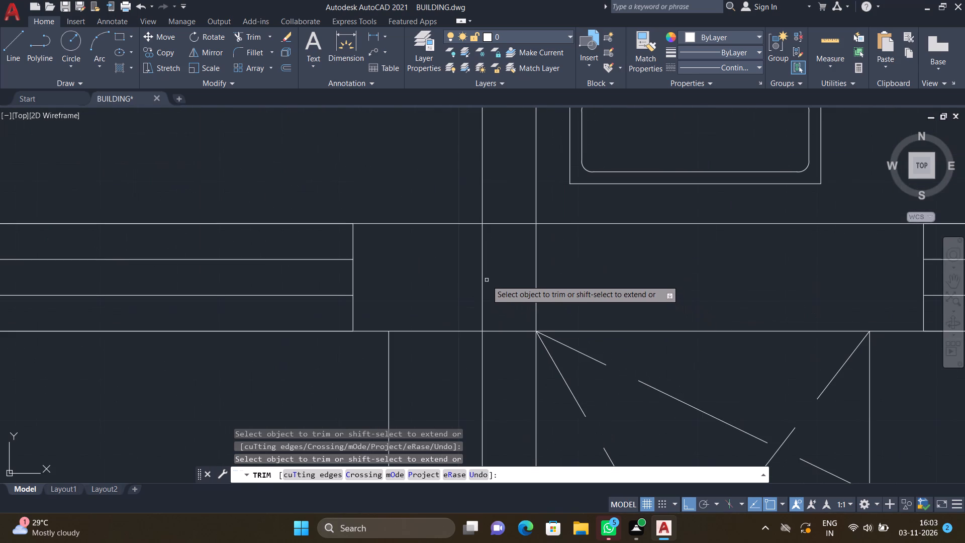
left_click(481, 273)
left_click_drag(508, 224, 519, 232)
left_click(536, 246)
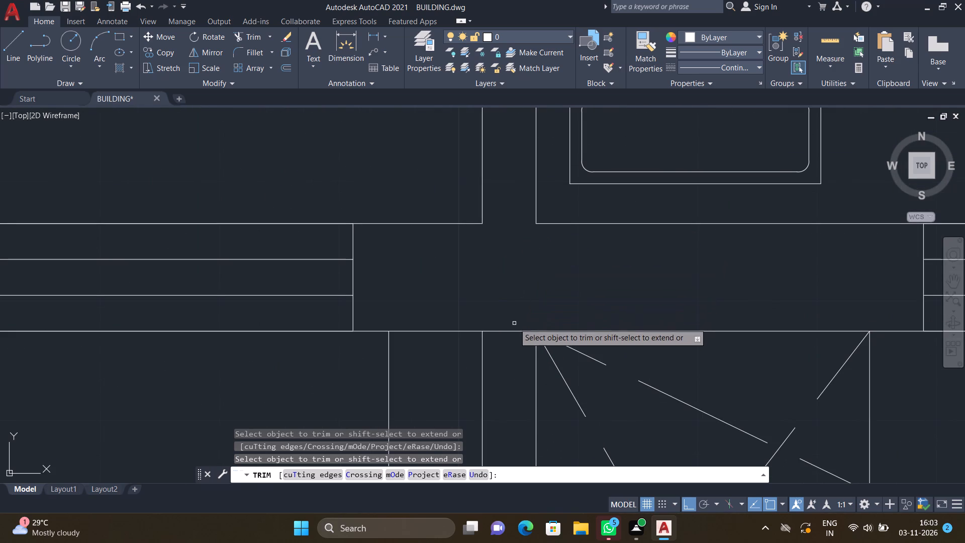
scroll(510, 312, "down", 4)
scroll(505, 321, "up", 2)
left_click(511, 309)
scroll(566, 281, "down", 3)
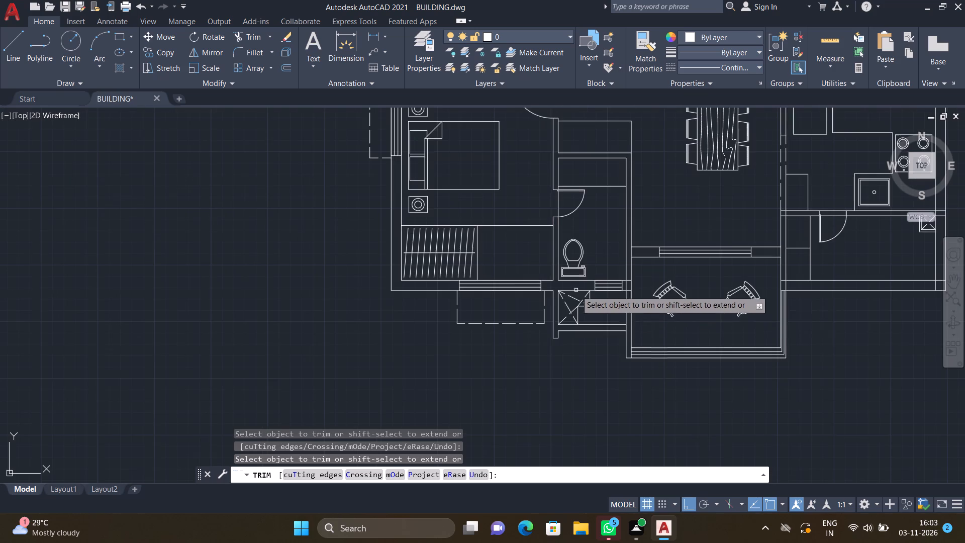
Trim the crossing lines where the south toilet's east wall meets the south outer wall.
scroll(626, 286, "up", 4)
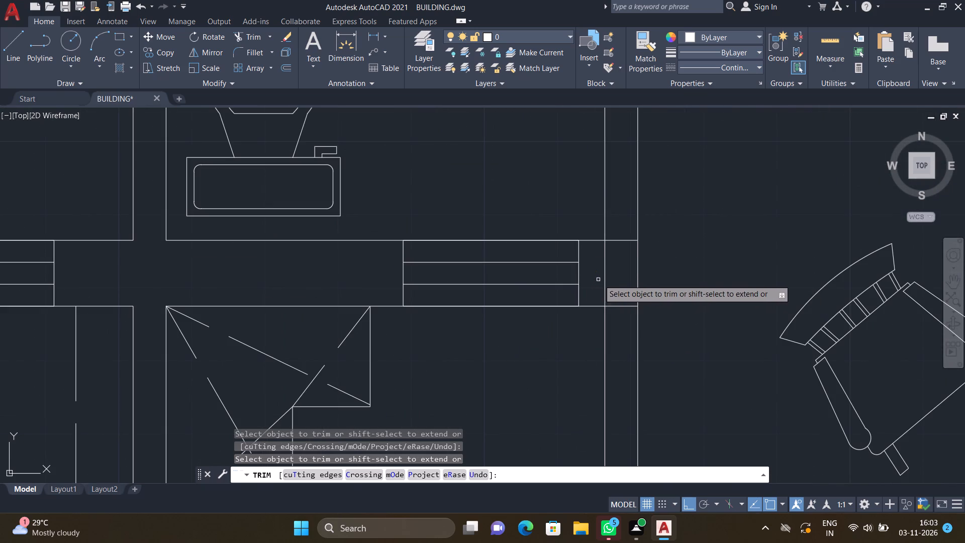
left_click(604, 277)
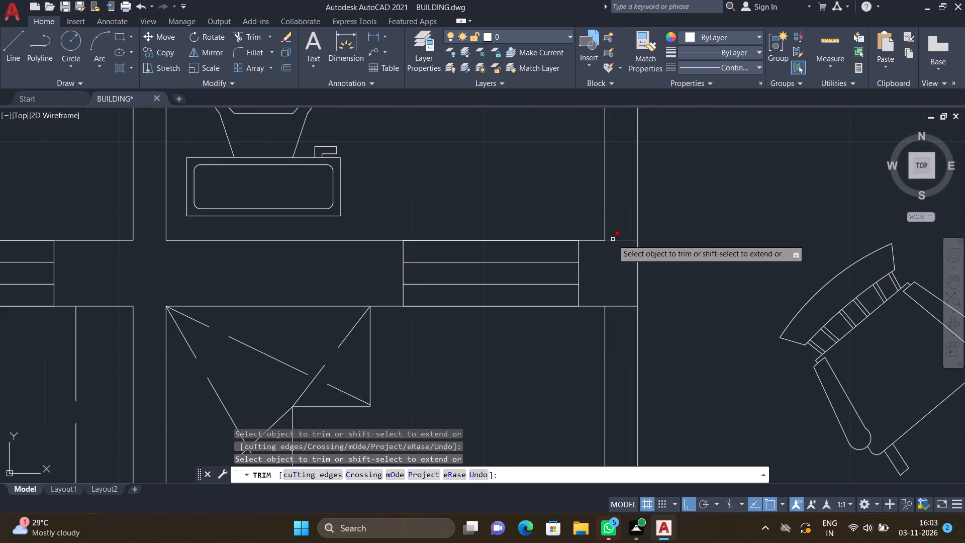
left_click(613, 239)
scroll(620, 266, "down", 2)
scroll(621, 286, "up", 1)
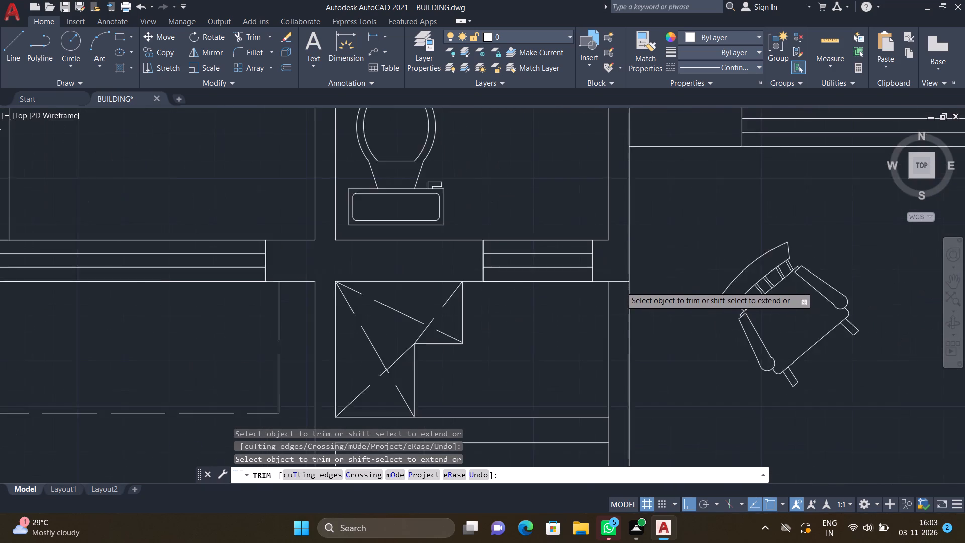
scroll(621, 286, "up", 1)
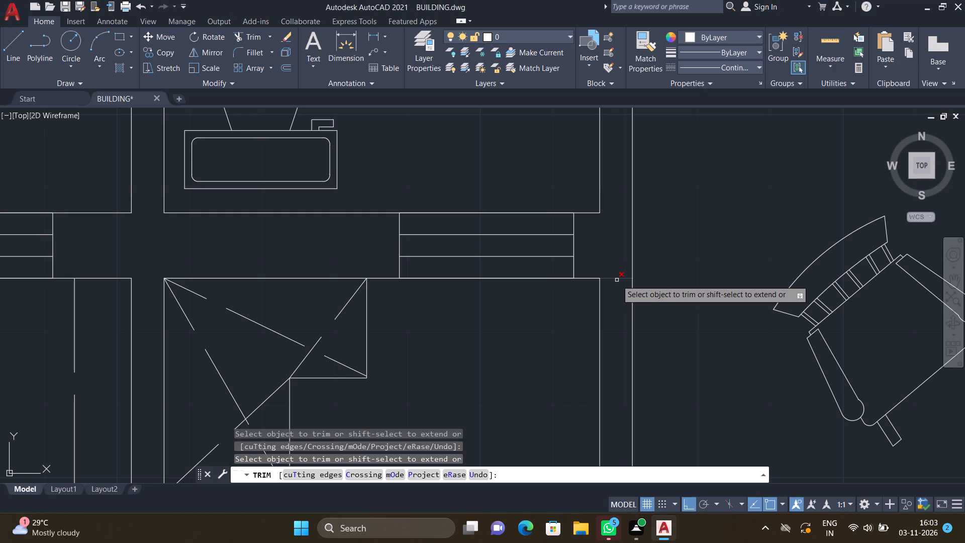
left_click(617, 280)
Trim the crossing line where the west end of the balcony's window wall meets the toilet's east wall.
scroll(622, 287, "down", 3)
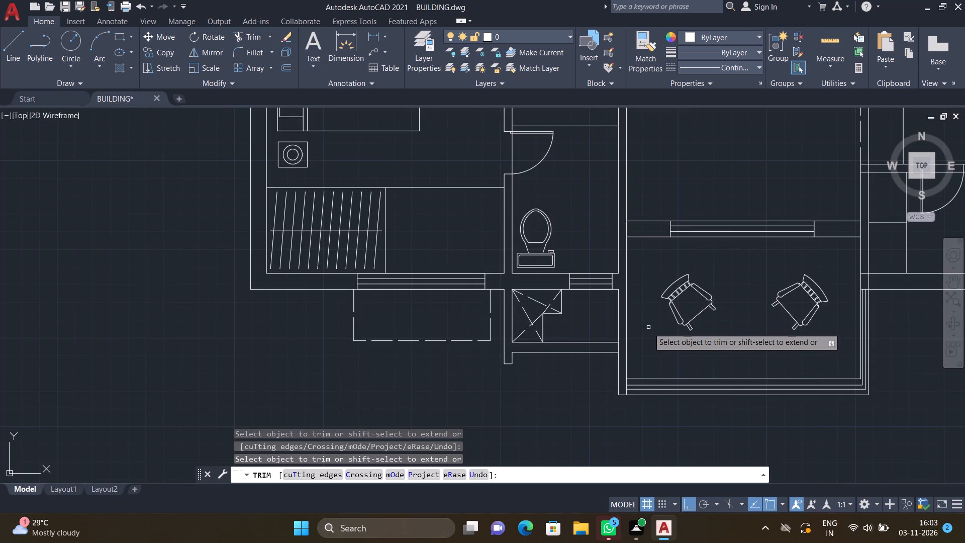
scroll(662, 335, "down", 1)
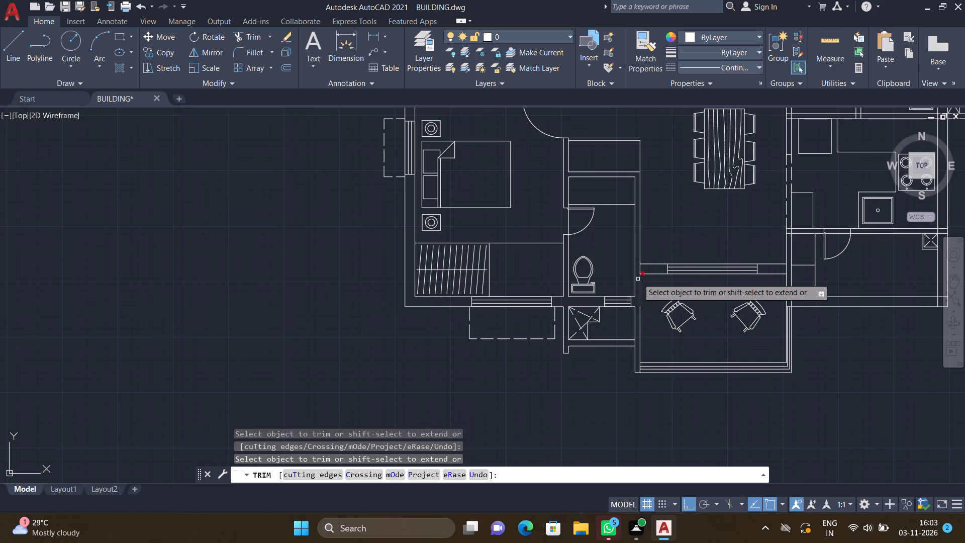
scroll(648, 268, "up", 3)
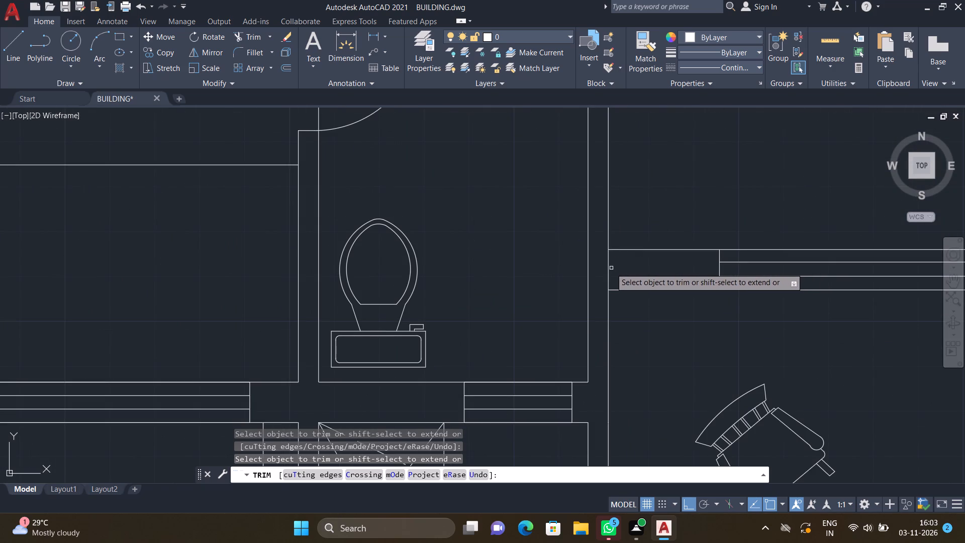
left_click(609, 266)
Trim the crossing line where the east end of the balcony's window wall meets the dining area's east wall.
scroll(618, 268, "down", 3)
scroll(583, 319, "down", 1)
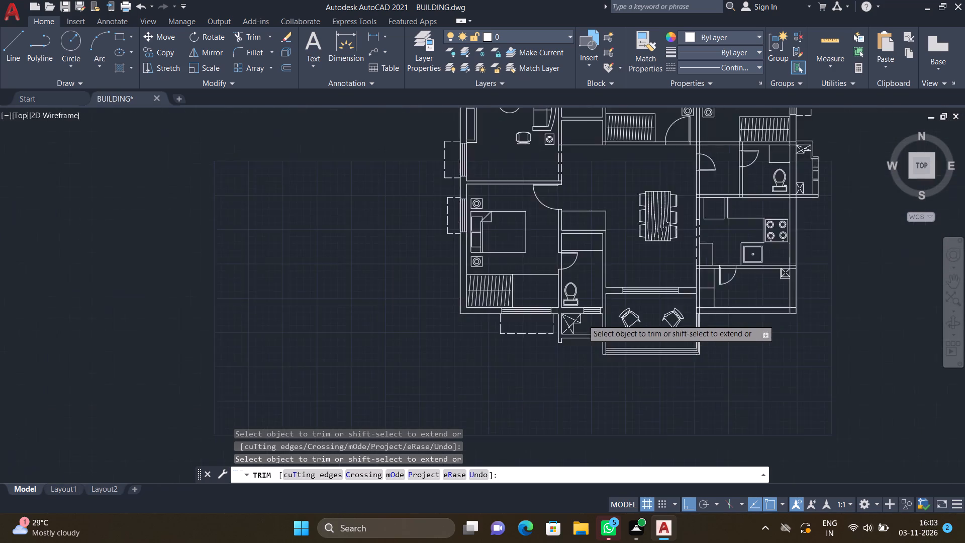
scroll(585, 319, "down", 2)
scroll(648, 296, "up", 4)
scroll(578, 350, "up", 2)
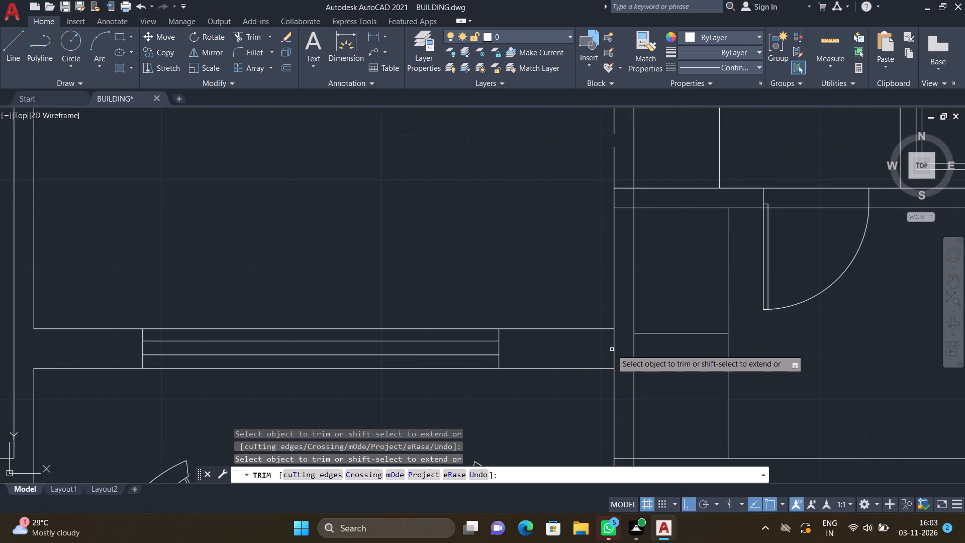
left_click(614, 346)
Trim the crossing lines where the west end of the kitchen–utility wall meets the dining area's east wall.
scroll(631, 187, "up", 3)
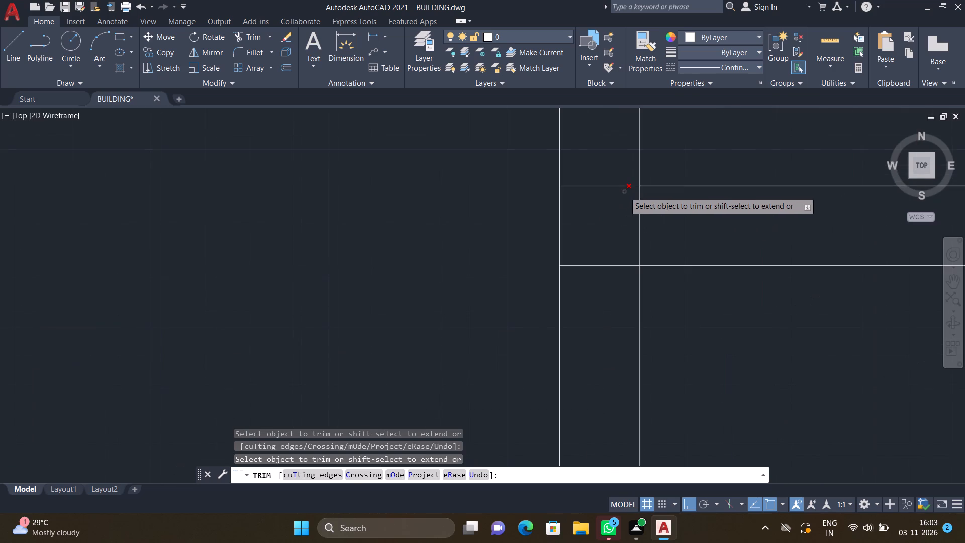
left_click(616, 187)
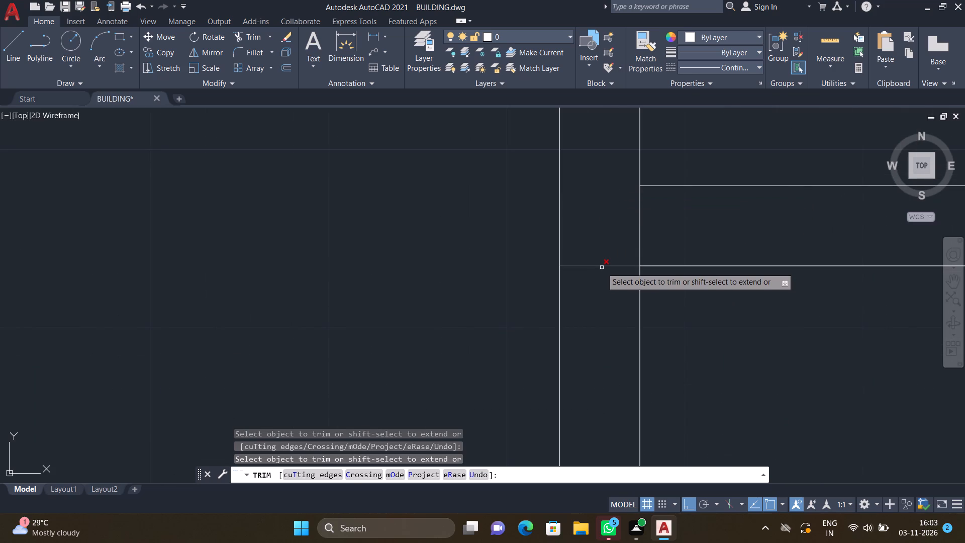
left_click(602, 267)
left_click(639, 227)
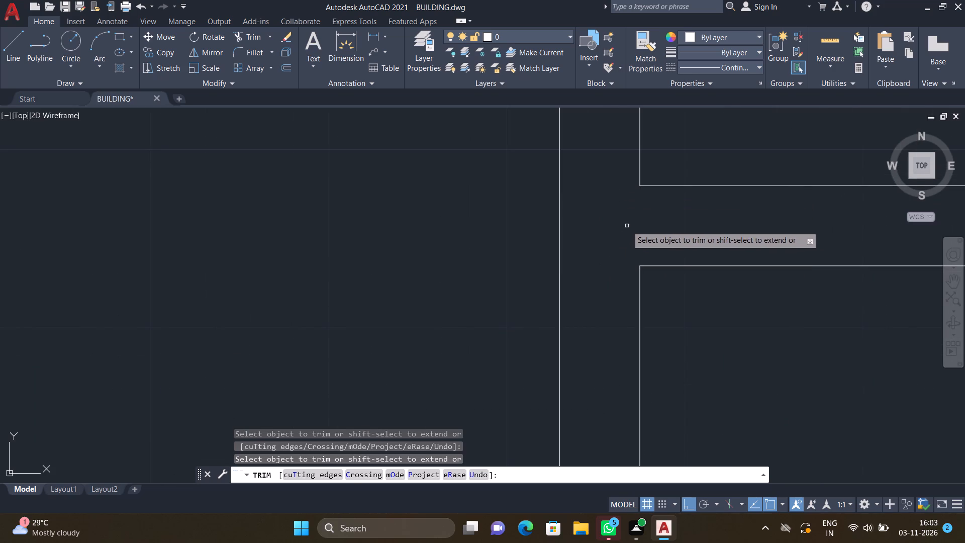
Trim the crossing lines where the utility room's south outer wall meets the balcony's east wall.
scroll(626, 226, "down", 4)
scroll(580, 283, "down", 2)
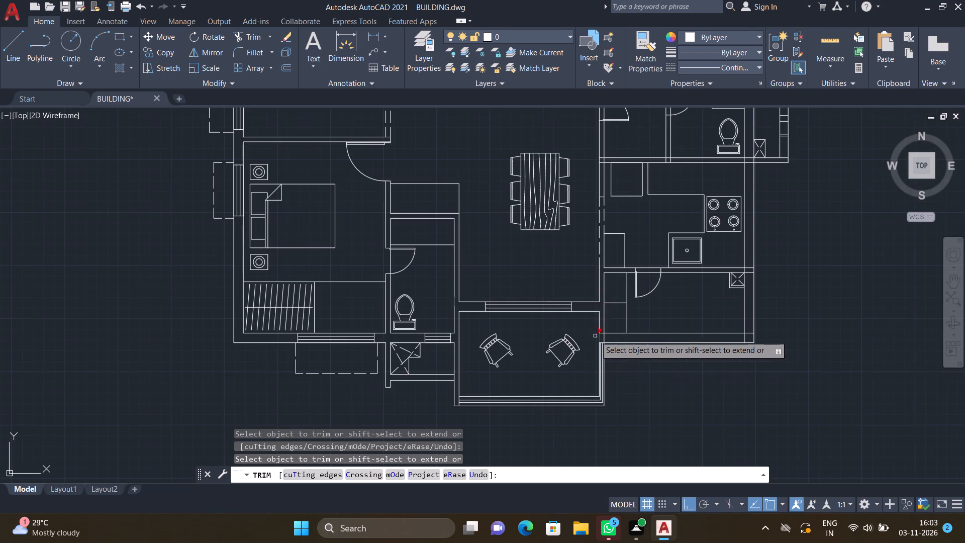
scroll(596, 336, "up", 5)
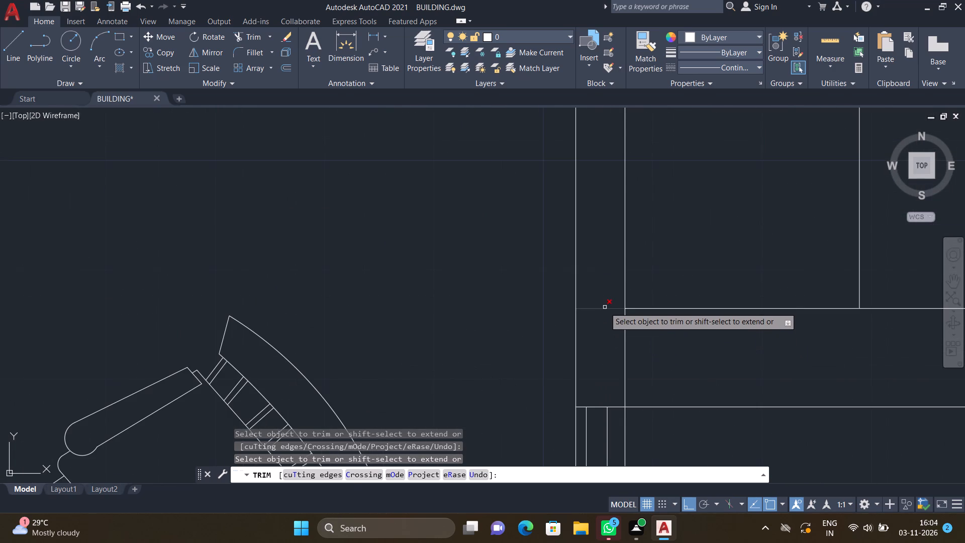
left_click(605, 307)
left_click(624, 330)
Trim the overlapping inner wall lines at the utility room's southeast outer corner.
scroll(626, 335, "down", 3)
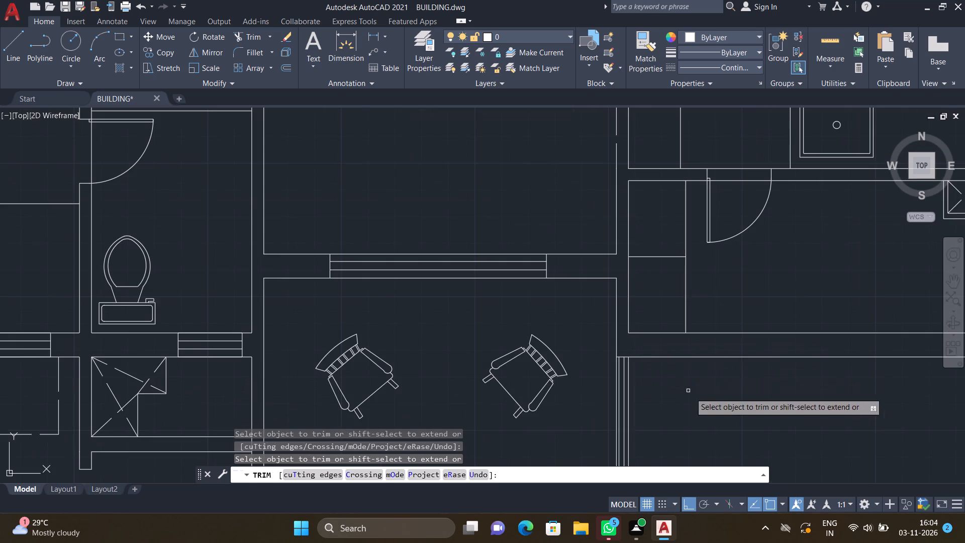
scroll(635, 353, "down", 2)
scroll(776, 357, "up", 3)
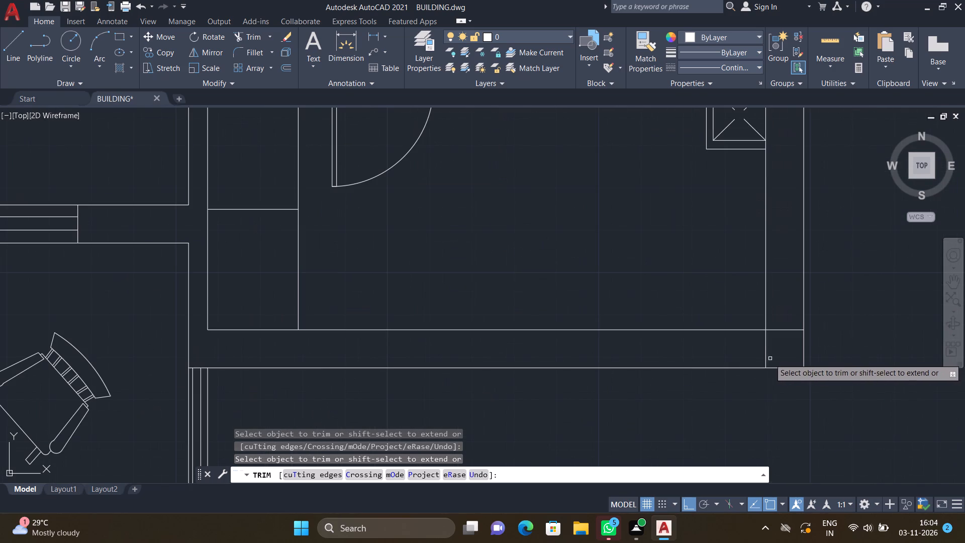
left_click(778, 329)
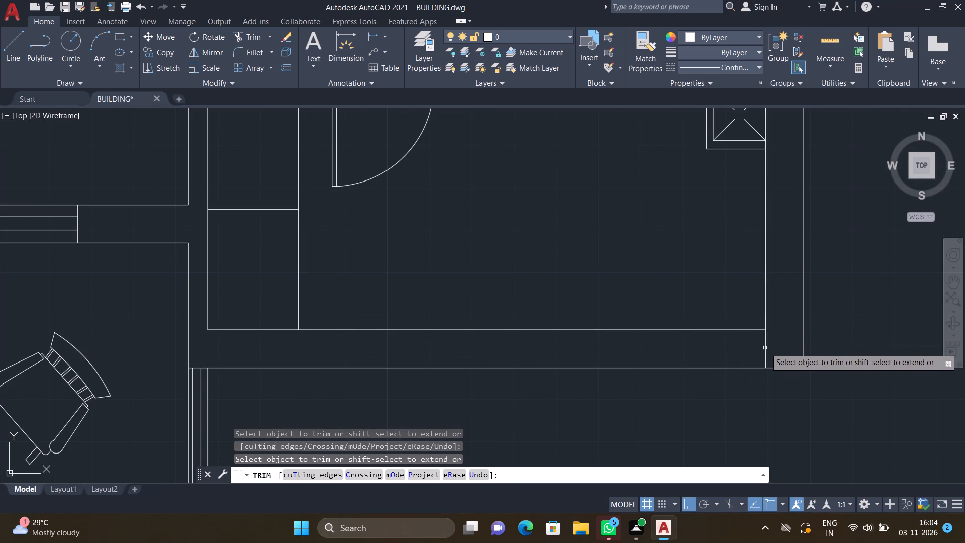
left_click(767, 348)
Trim the crossing lines where the east end of the kitchen–utility wall meets the east outer wall.
scroll(767, 339, "down", 3)
scroll(767, 264, "up", 3)
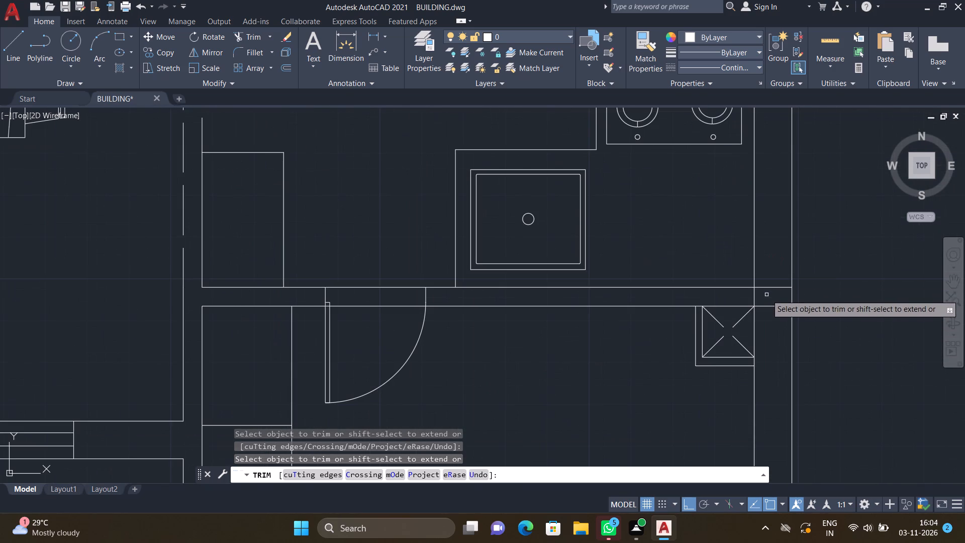
scroll(769, 287, "up", 3)
left_click(769, 287)
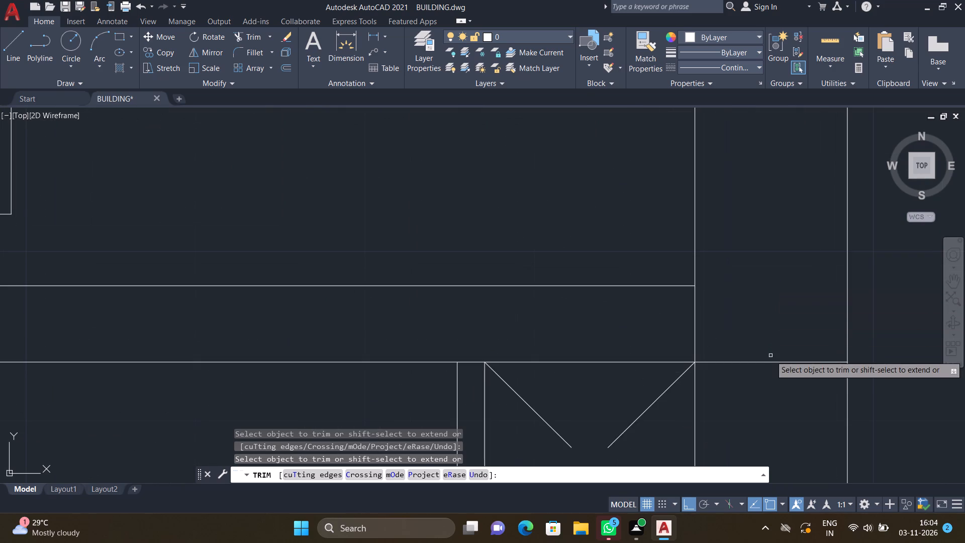
left_click(770, 364)
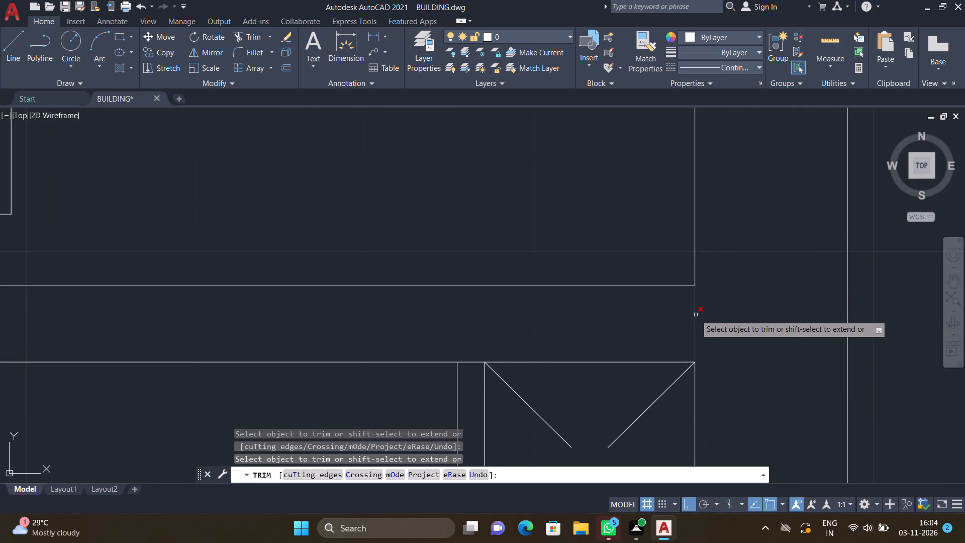
left_click(696, 315)
Trim the kitchen-side wall line across the utility room's door opening.
scroll(662, 319, "down", 3)
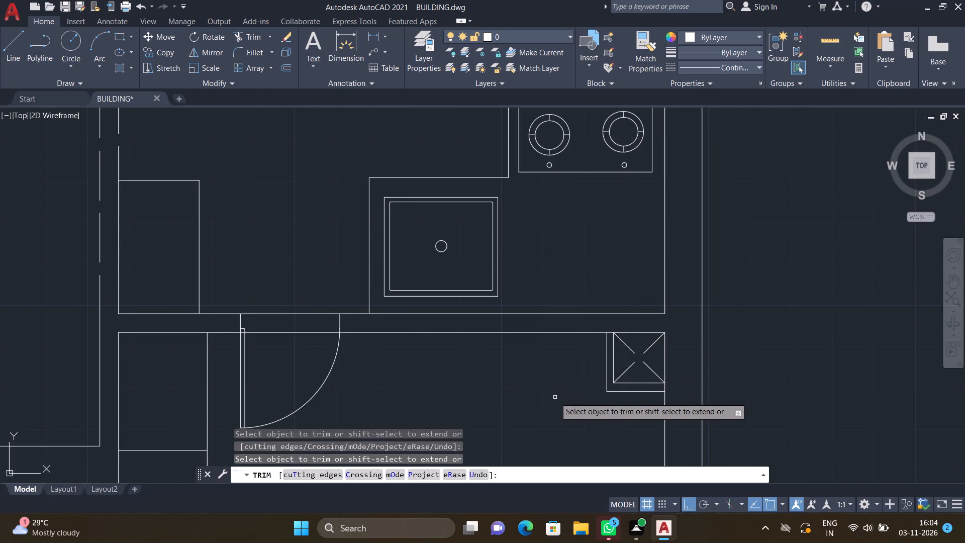
scroll(552, 399, "down", 2)
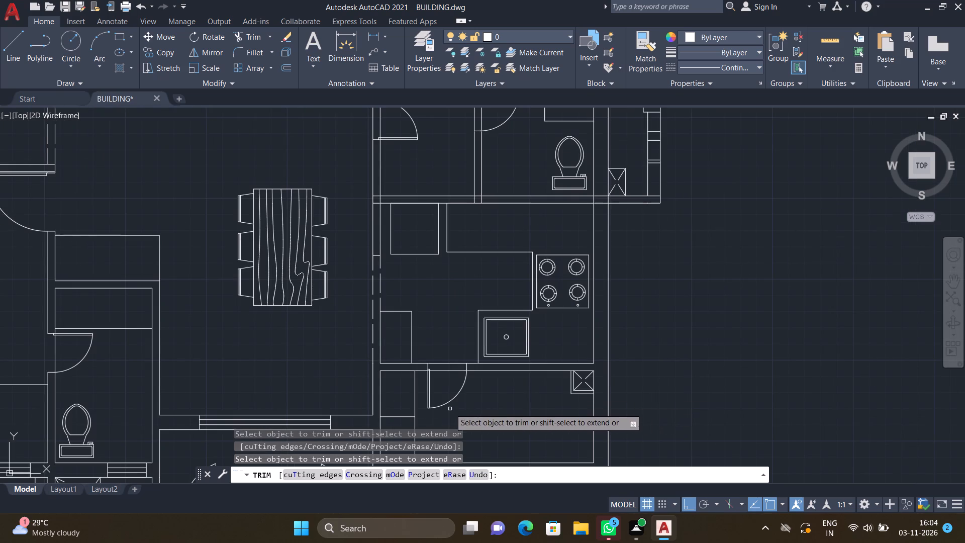
scroll(437, 387, "up", 3)
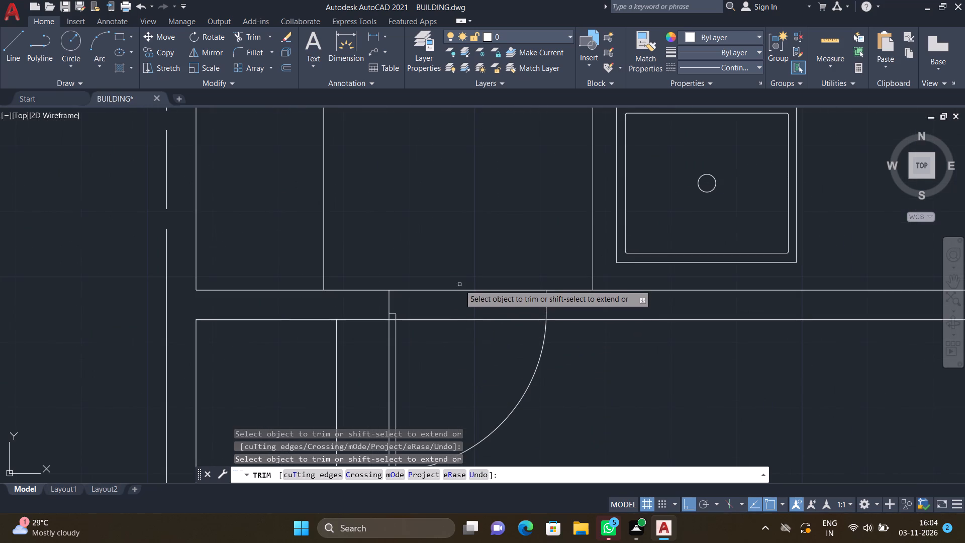
left_click(459, 289)
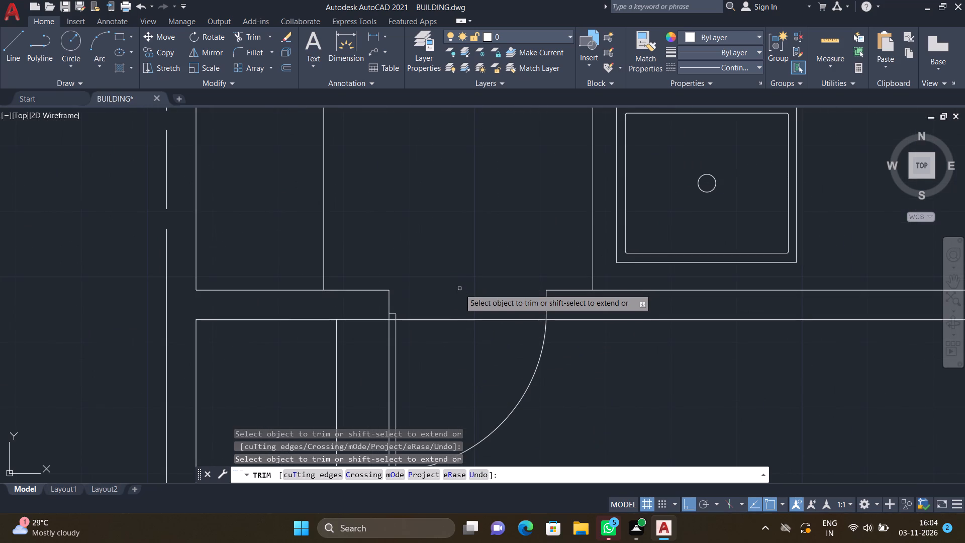
Trim the two horizontal lines and the outer vertical line where the kitchen–toilet wall crosses the east outer wall.
scroll(459, 289, "down", 4)
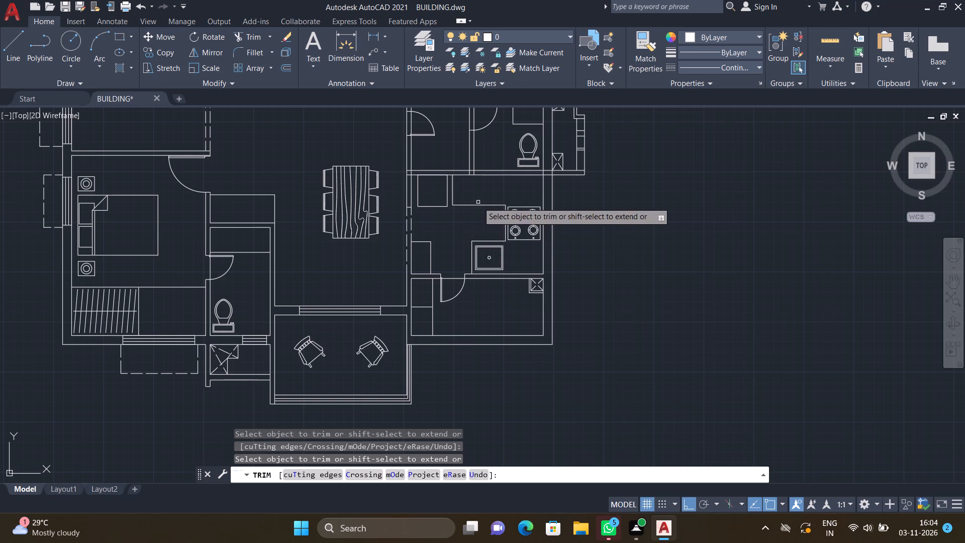
scroll(549, 174, "up", 3)
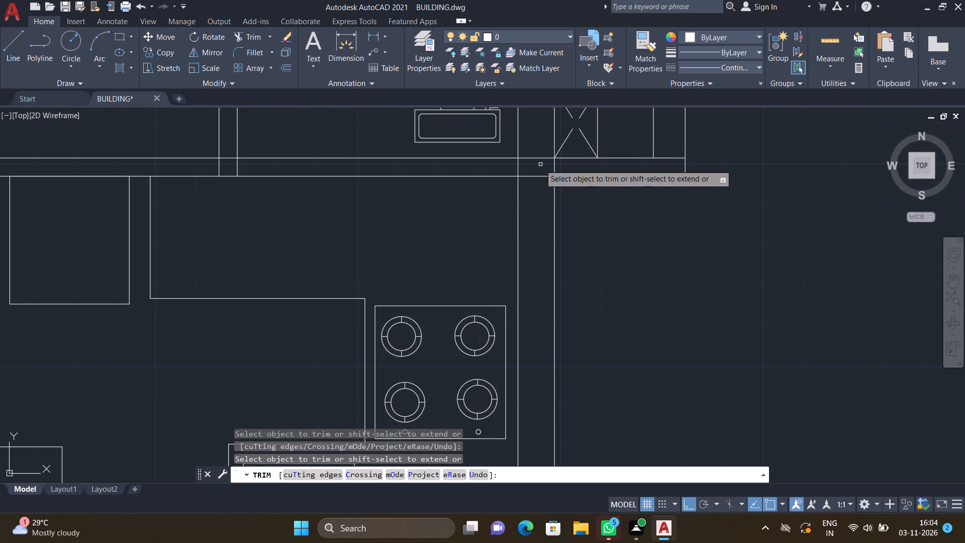
scroll(537, 153, "up", 2)
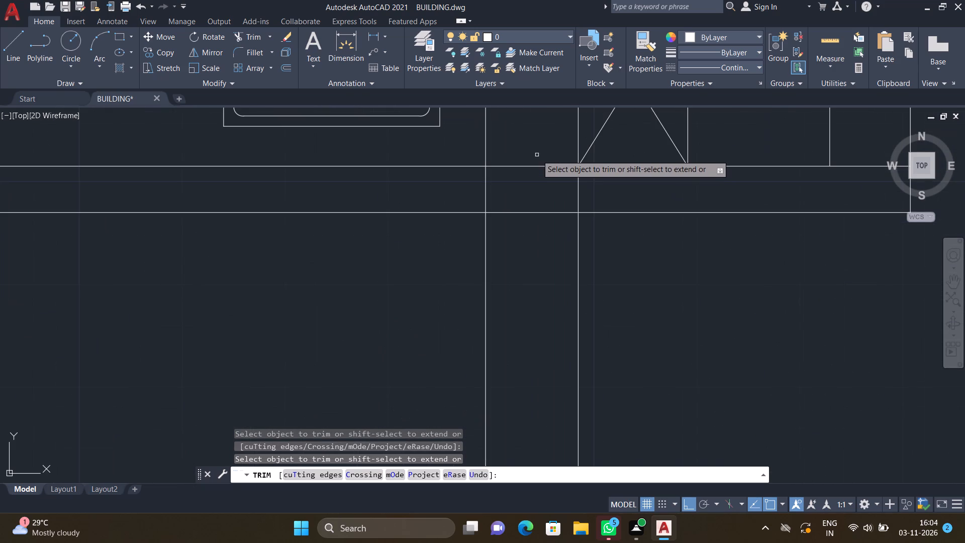
left_click_drag(534, 152, 538, 212)
left_click(537, 209)
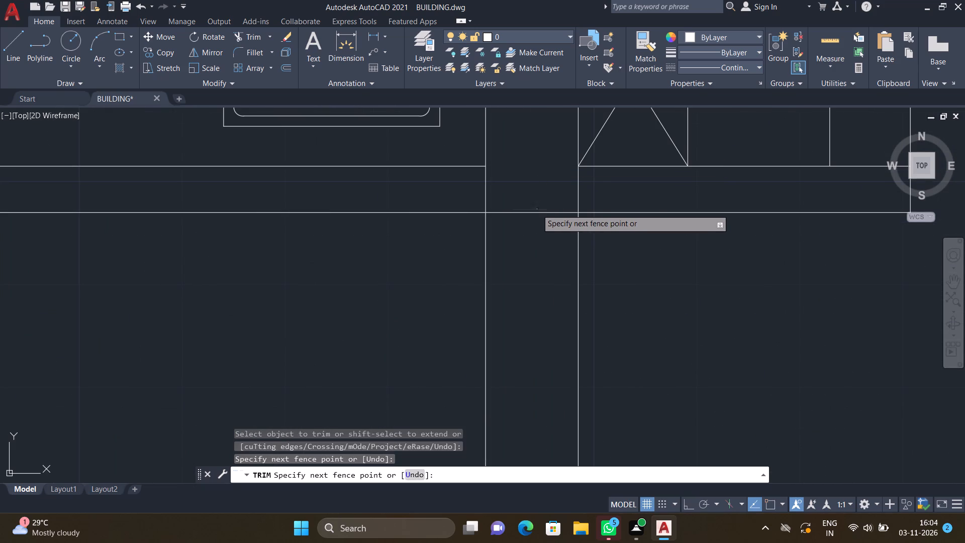
left_click(536, 214)
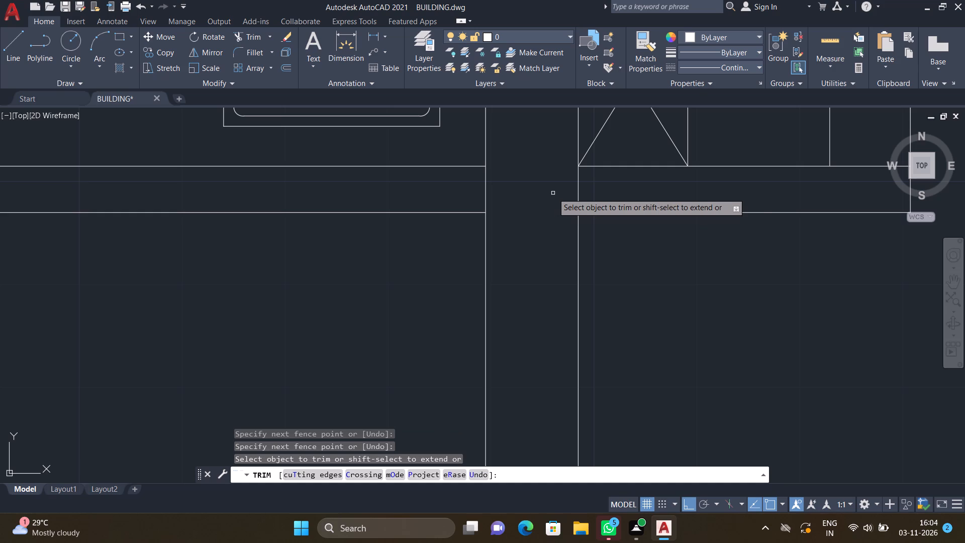
left_click(580, 192)
Trim the crossing lines where the east toilet's north wall meets the east outer wall beside the L-shaped shaft.
scroll(536, 206, "down", 3)
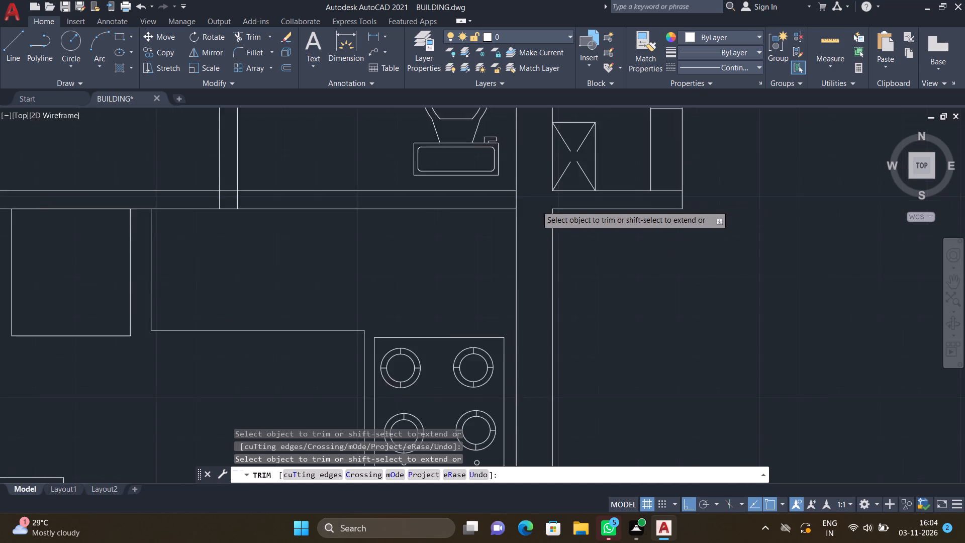
scroll(536, 208, "down", 3)
scroll(534, 164, "up", 2)
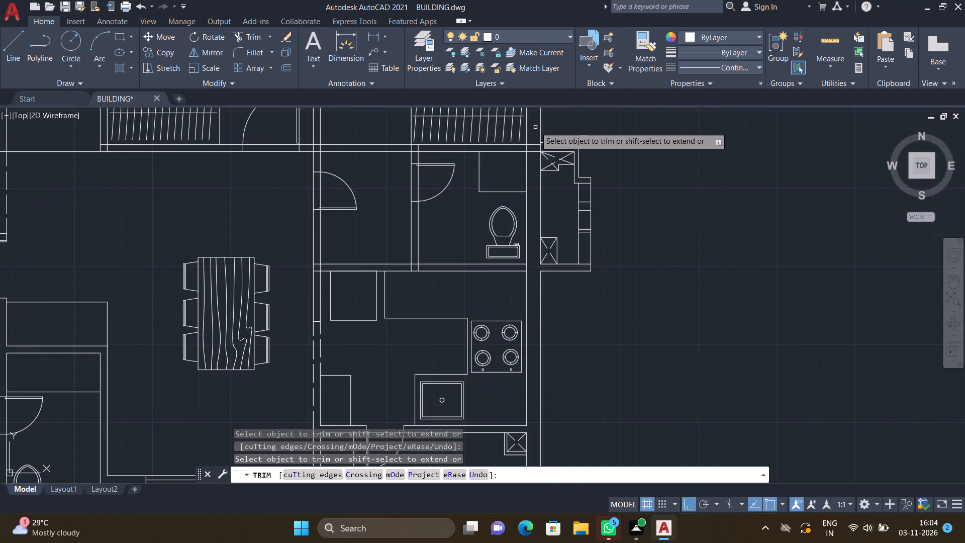
scroll(538, 143, "up", 3)
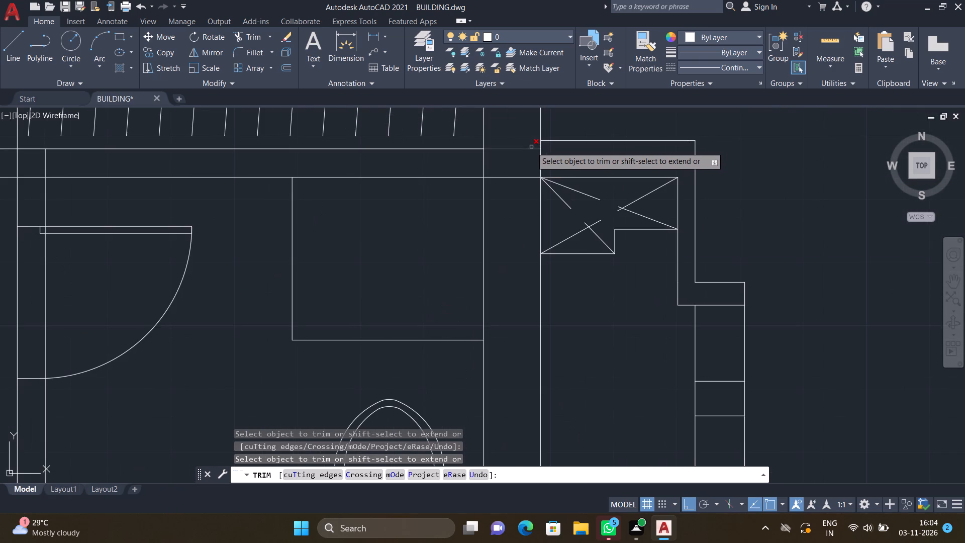
scroll(527, 146, "up", 2)
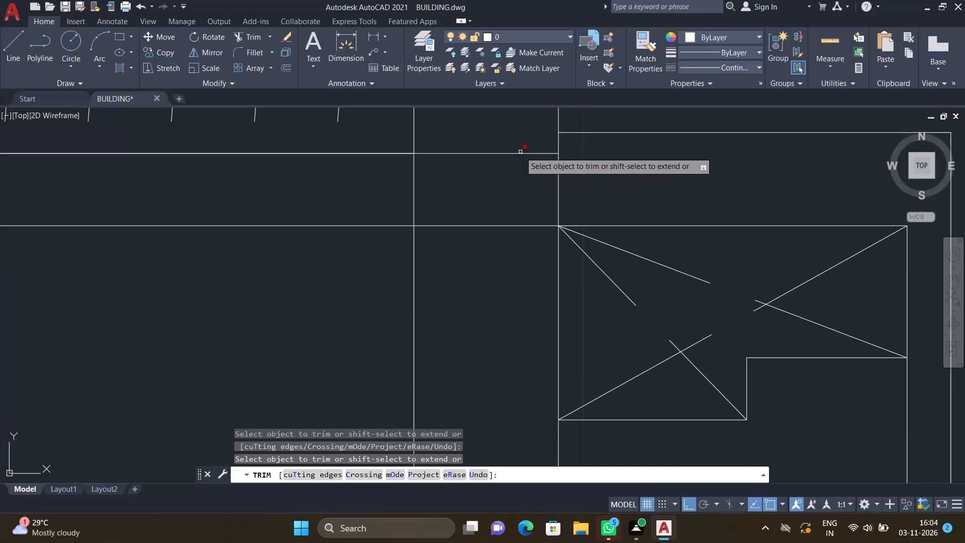
left_click(520, 153)
left_click(511, 227)
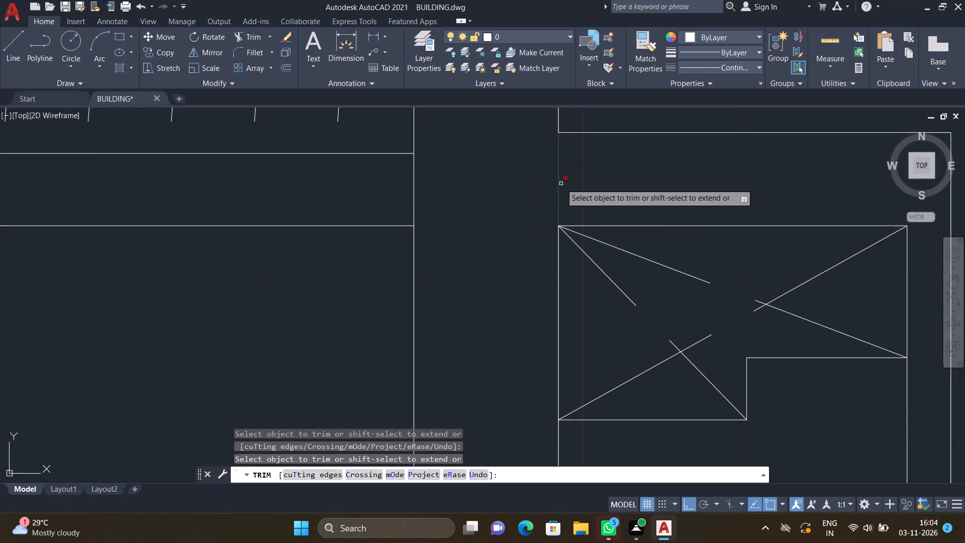
left_click(558, 180)
Trim the remaining inner vertical line where the kitchen–toilet wall meets the east outer wall.
scroll(536, 195, "down", 4)
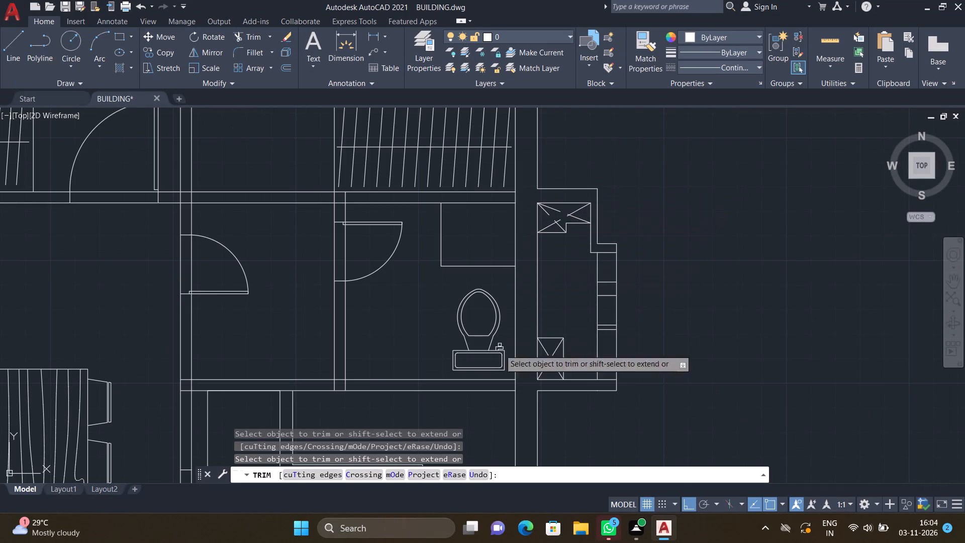
scroll(511, 388, "up", 2)
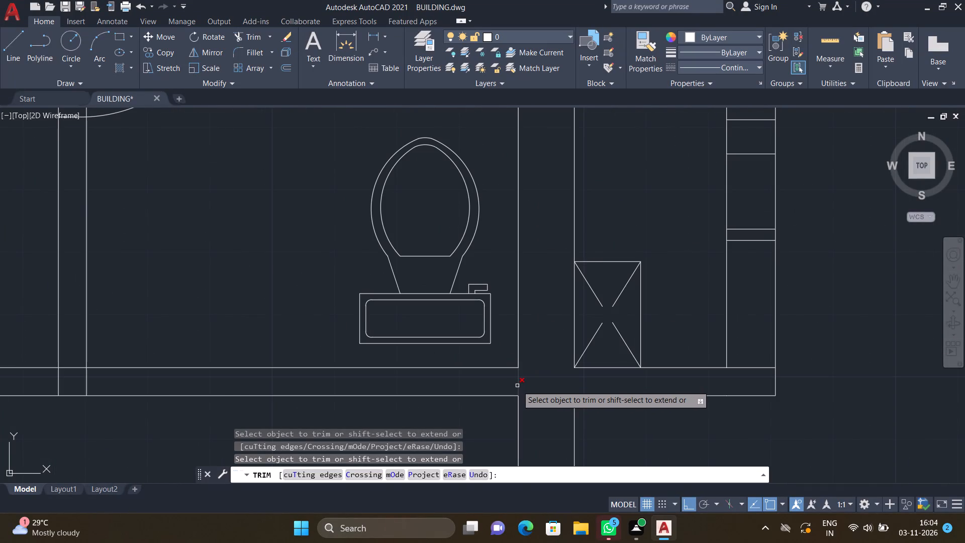
left_click(517, 386)
Trim the crossing lines where the east toilet's west wall meets the kitchen's north wall.
scroll(441, 385, "down", 4)
scroll(374, 389, "up", 3)
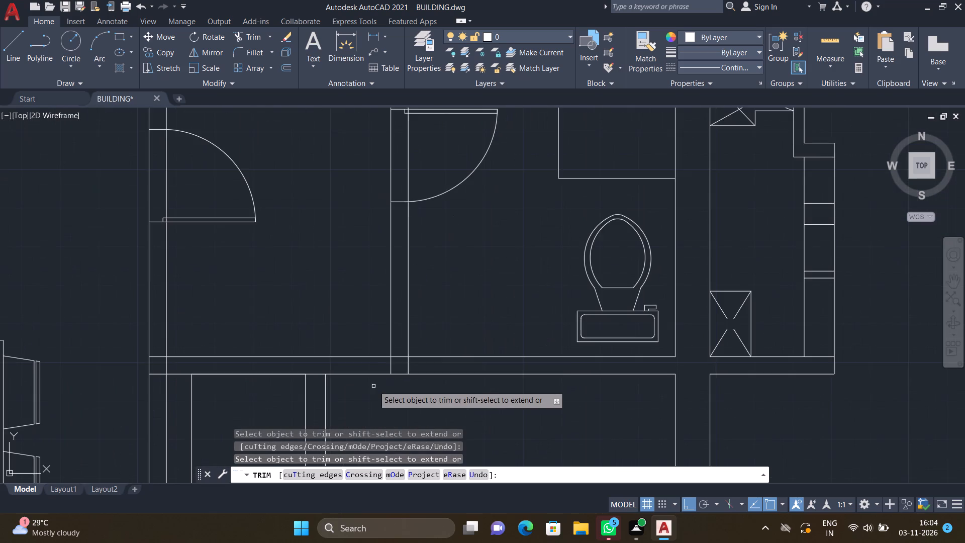
scroll(388, 356, "up", 3)
left_click_drag(380, 376, 470, 378)
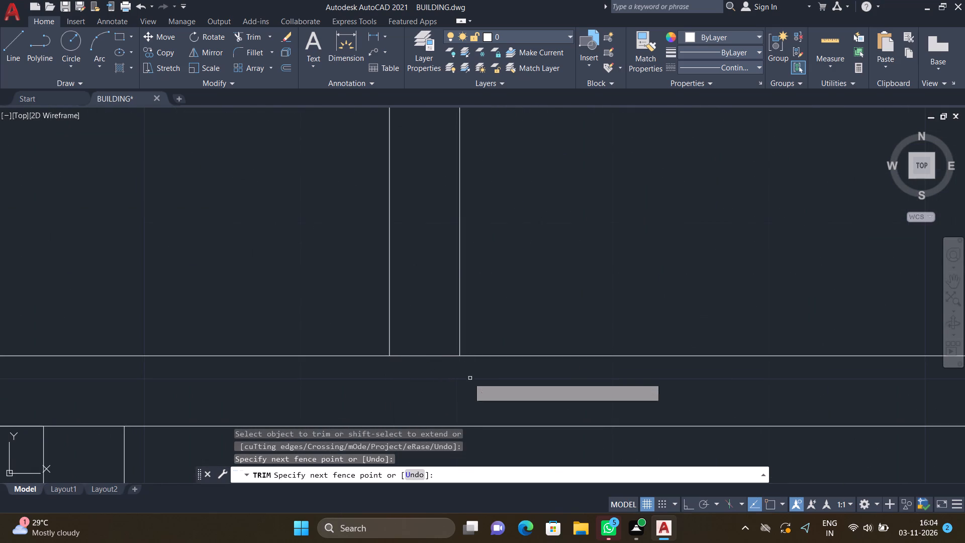
left_click(426, 357)
Trim the west wall line across the east toilet's door opening.
scroll(425, 327, "down", 4)
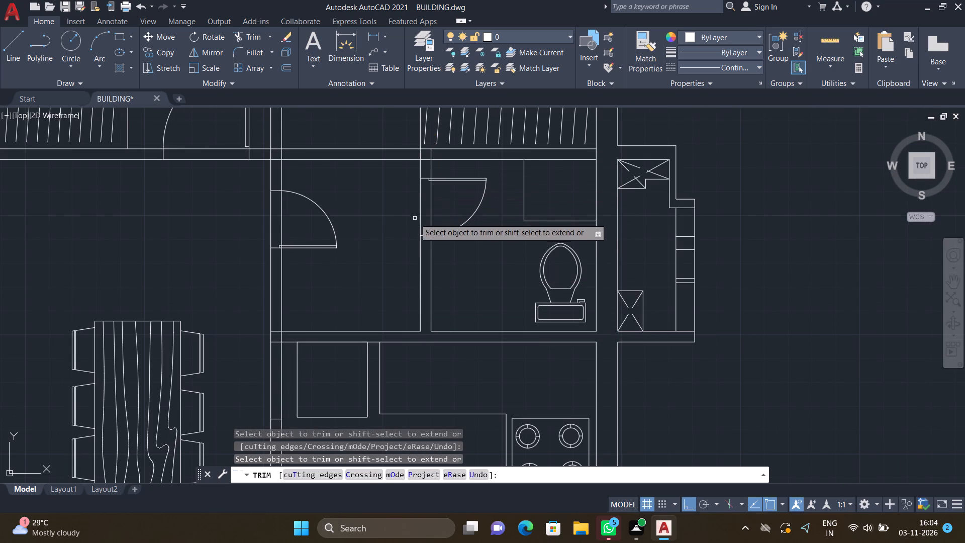
scroll(414, 219, "up", 1)
left_click(423, 197)
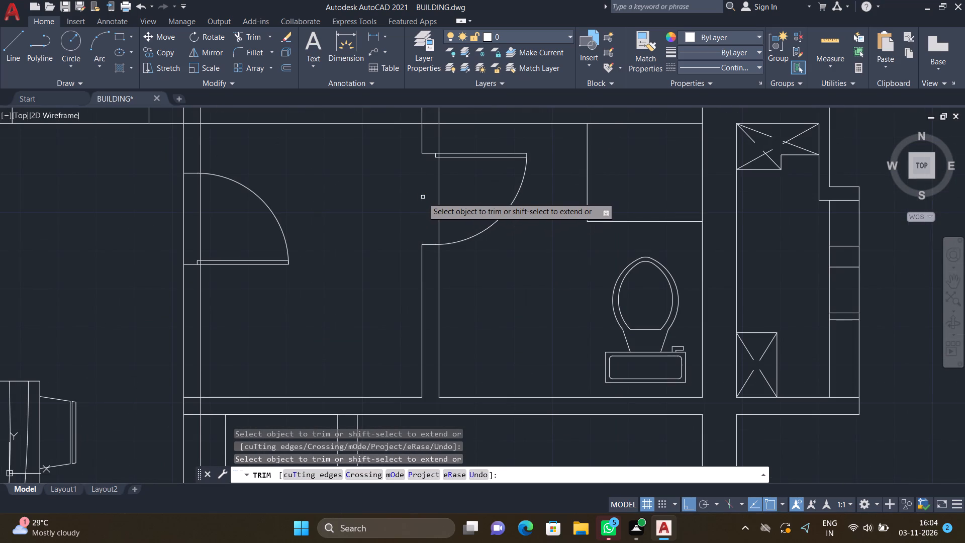
Trim both wall lines across the northeast bedroom's entry door opening, beside the dining area.
scroll(388, 237, "down", 2)
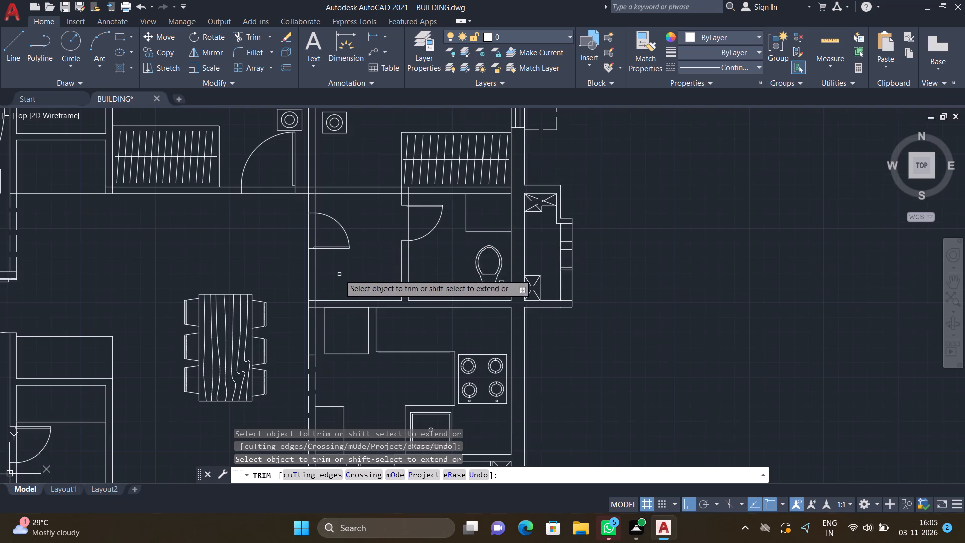
scroll(308, 228, "up", 2)
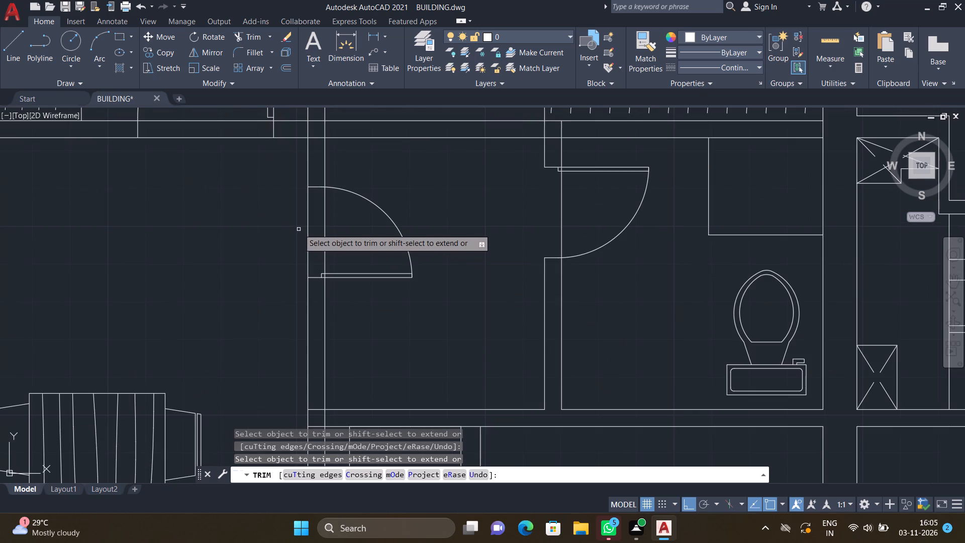
left_click_drag(299, 229, 346, 238)
Trim the crossing lines where the dining area's north wall meets the partition between the two north bedrooms.
scroll(312, 234, "down", 1)
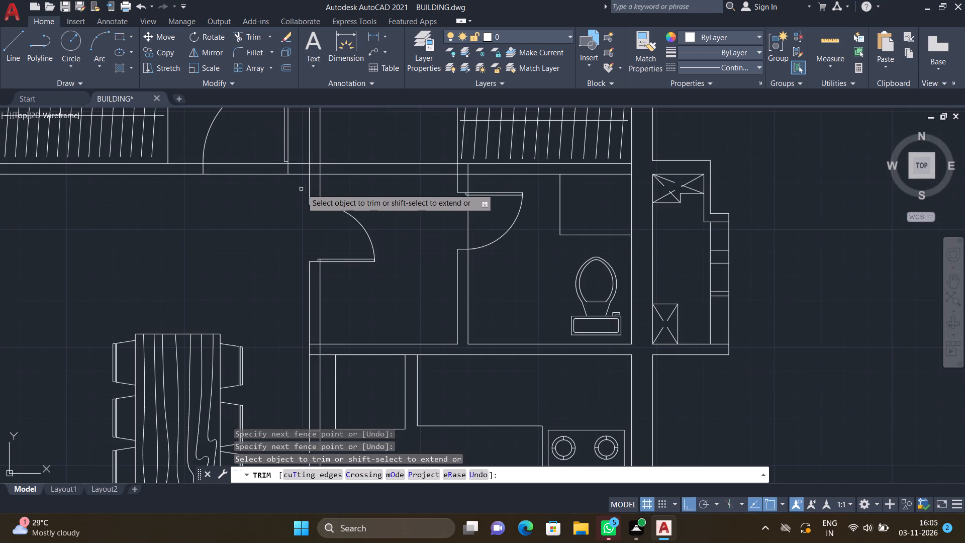
scroll(311, 166, "up", 2)
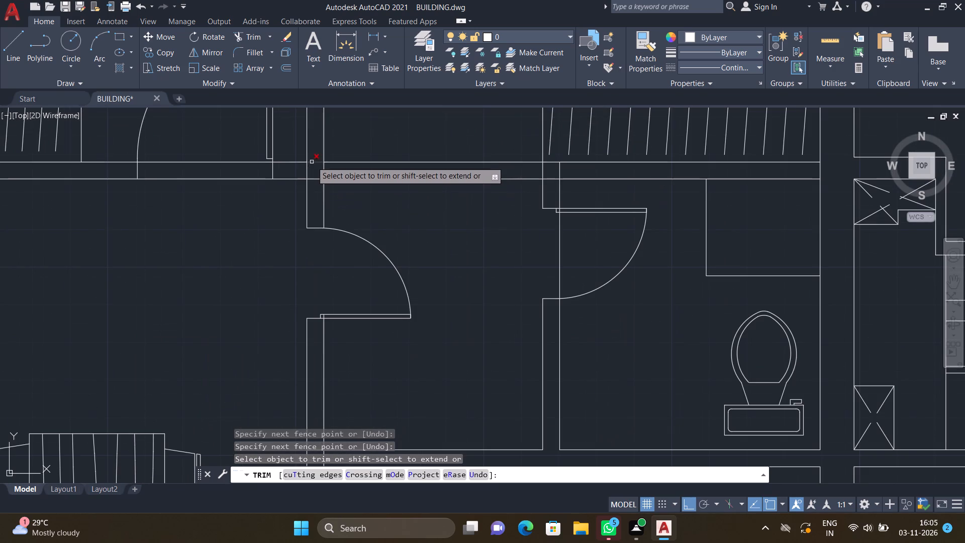
scroll(310, 155, "up", 3)
left_click_drag(313, 170, 317, 185)
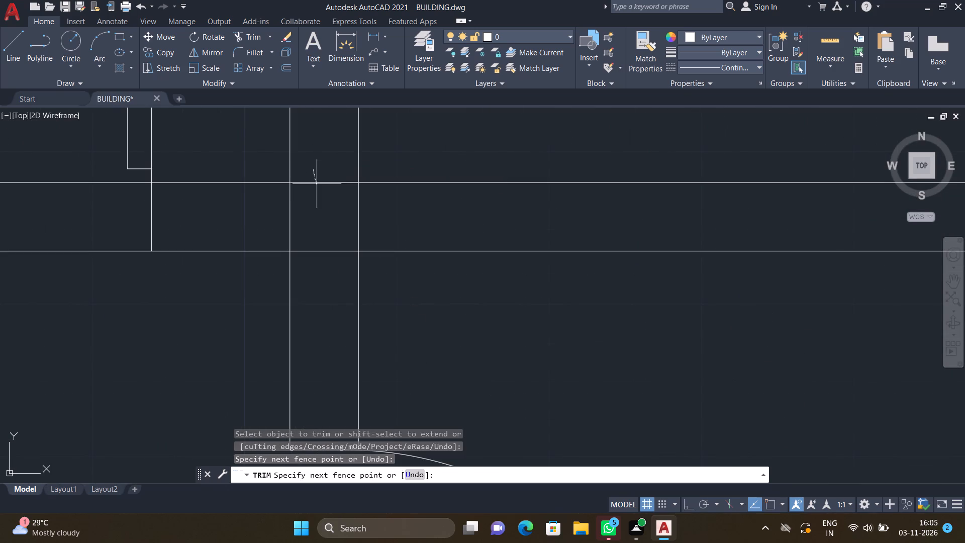
left_click_drag(317, 185, 320, 200)
scroll(320, 199, "down", 5)
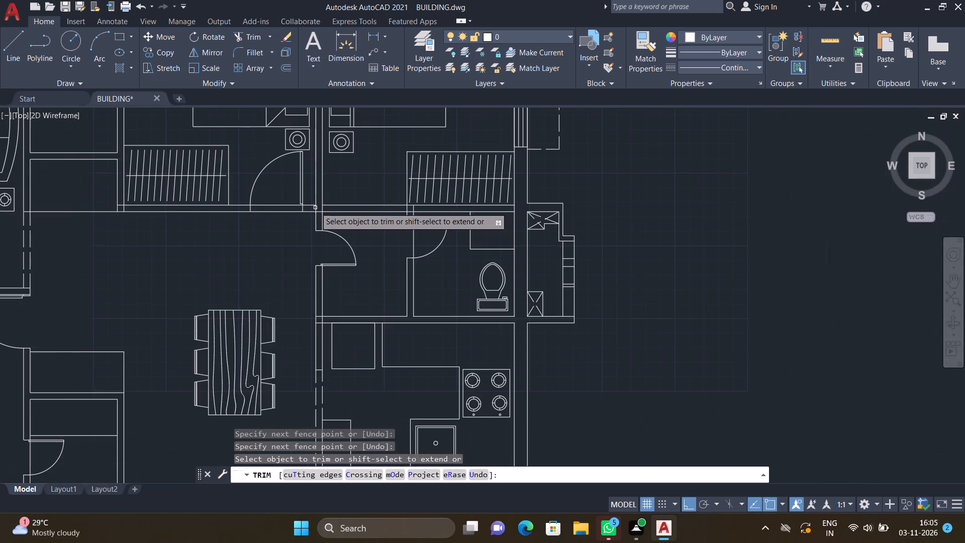
scroll(314, 201, "up", 3)
left_click(313, 225)
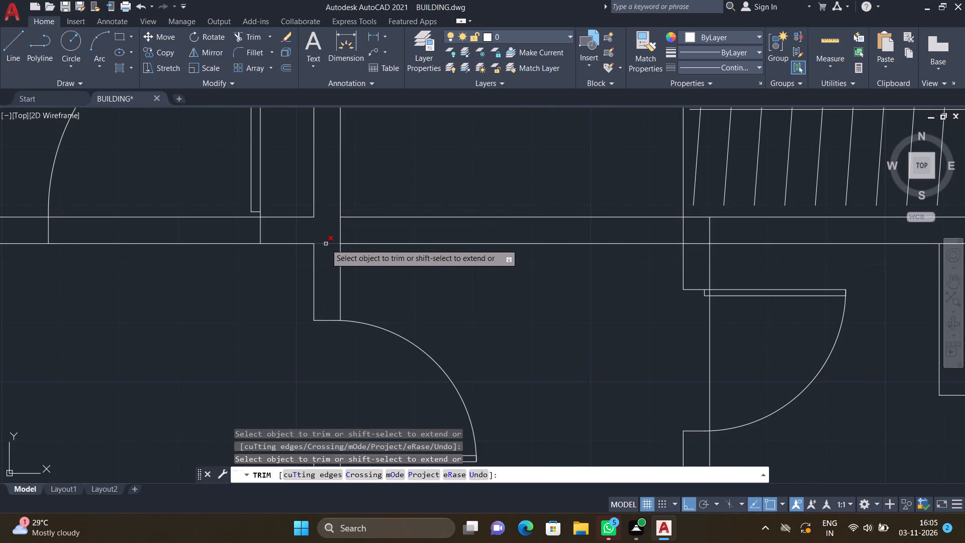
left_click(326, 244)
left_click(339, 231)
scroll(449, 257, "down", 2)
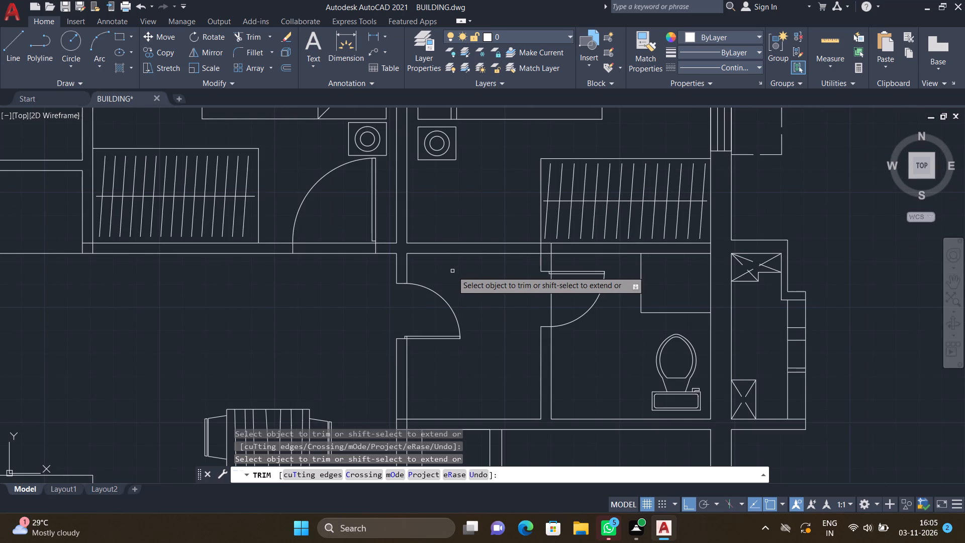
scroll(459, 270, "down", 1)
scroll(435, 269, "up", 2)
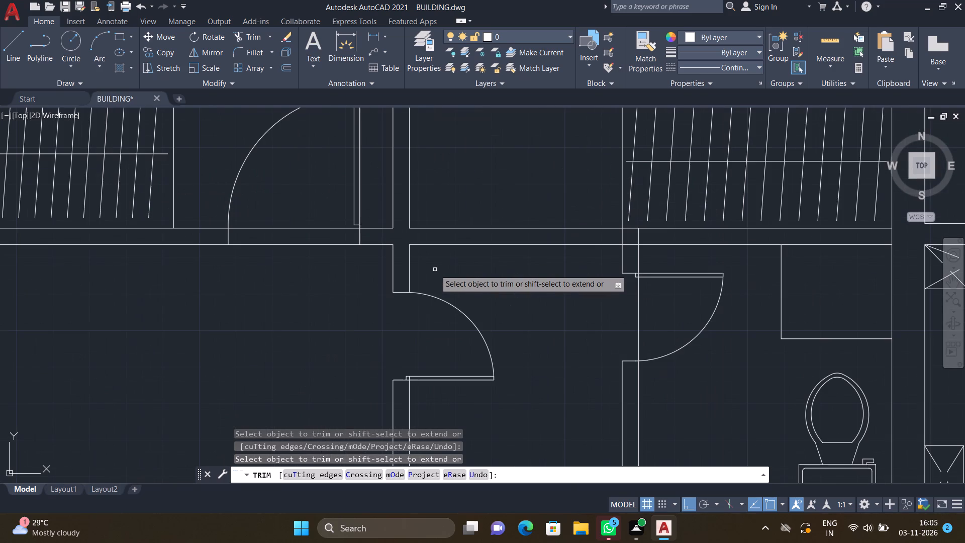
key("Return")
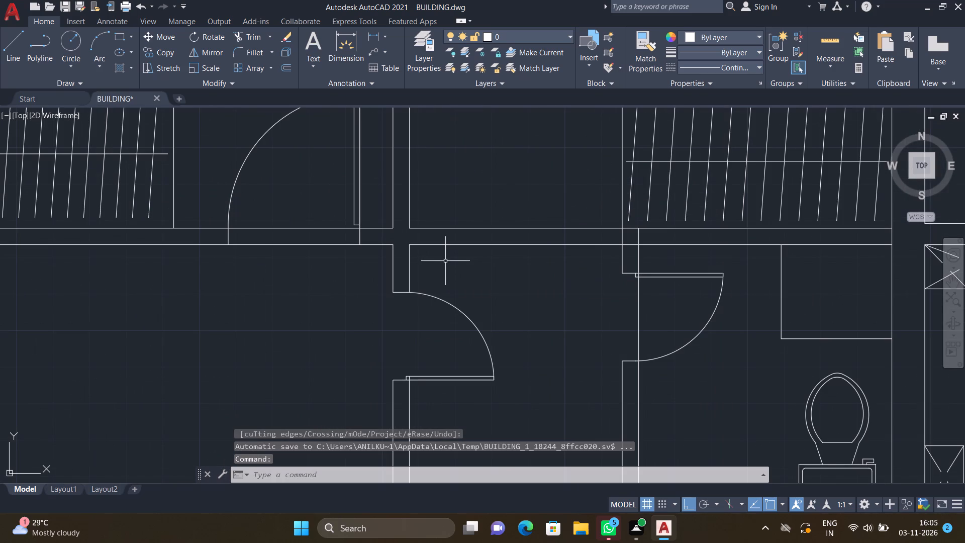
Extend the east line of the bedroom partition back across the gap at the dining area's north wall.
key("e")
key("x")
key("Return")
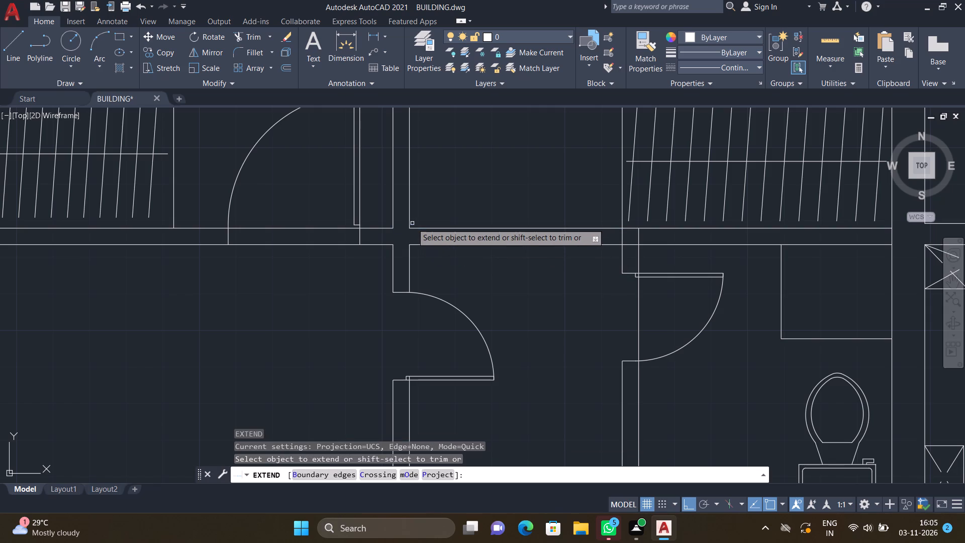
left_click(411, 229)
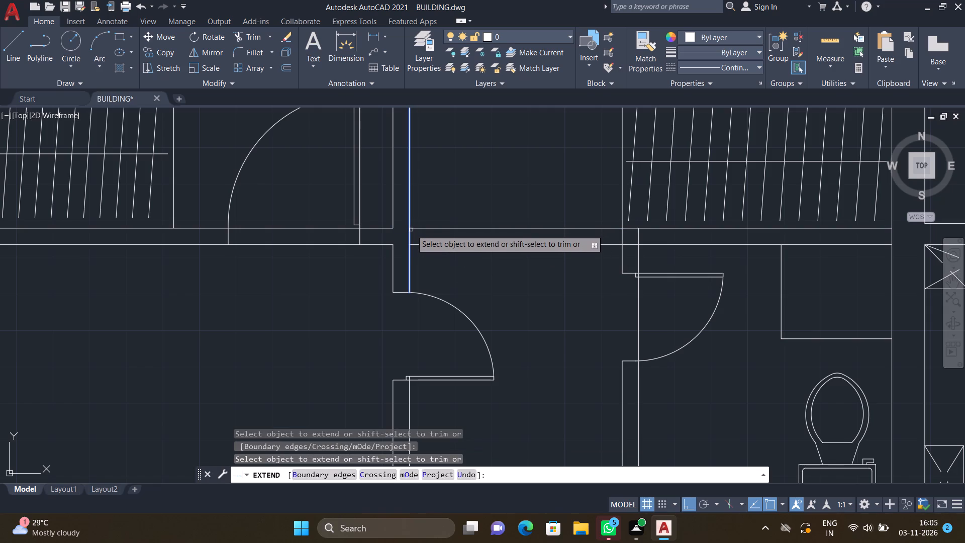
key("Return")
Trim the two horizontal wall lines across the northeast bedroom's entry passage, between the partition and the wardrobe.
key("t")
key("r")
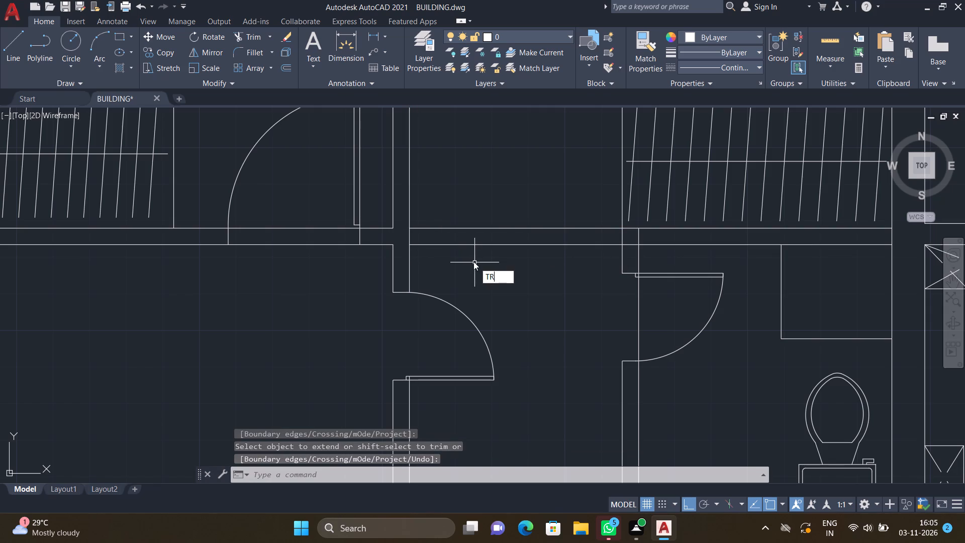
key("Return")
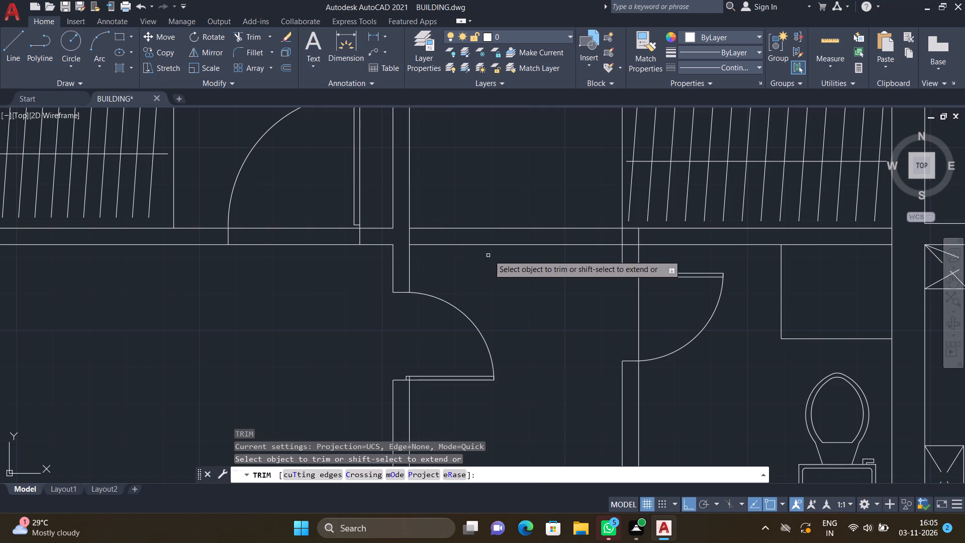
left_click_drag(503, 207, 519, 262)
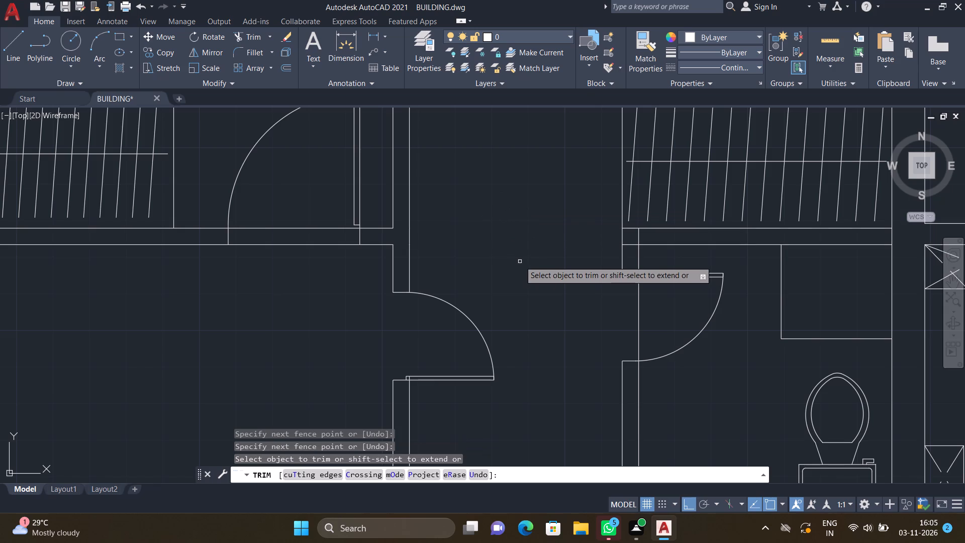
Trim the overlapping lines at the corner where the east toilet's north and west walls meet.
scroll(525, 259, "down", 2)
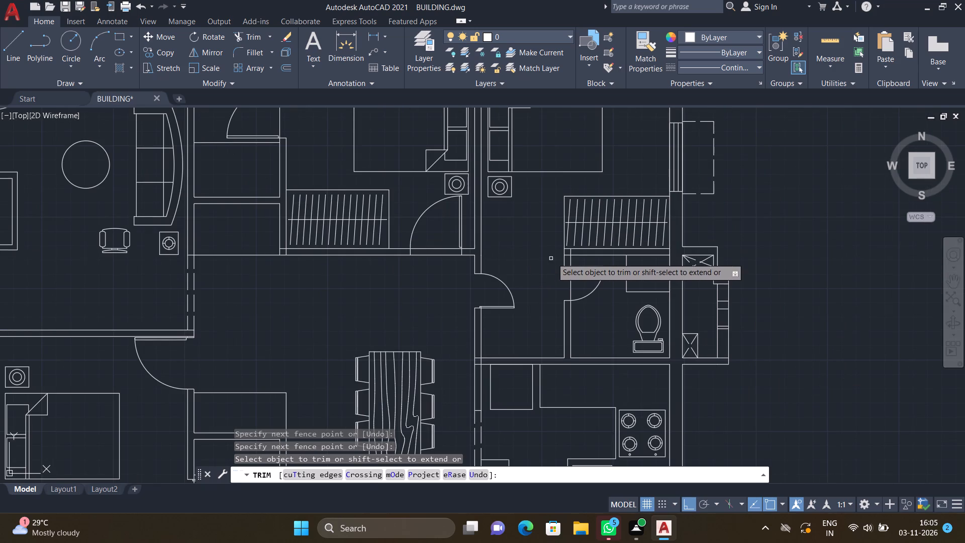
scroll(572, 253, "up", 3)
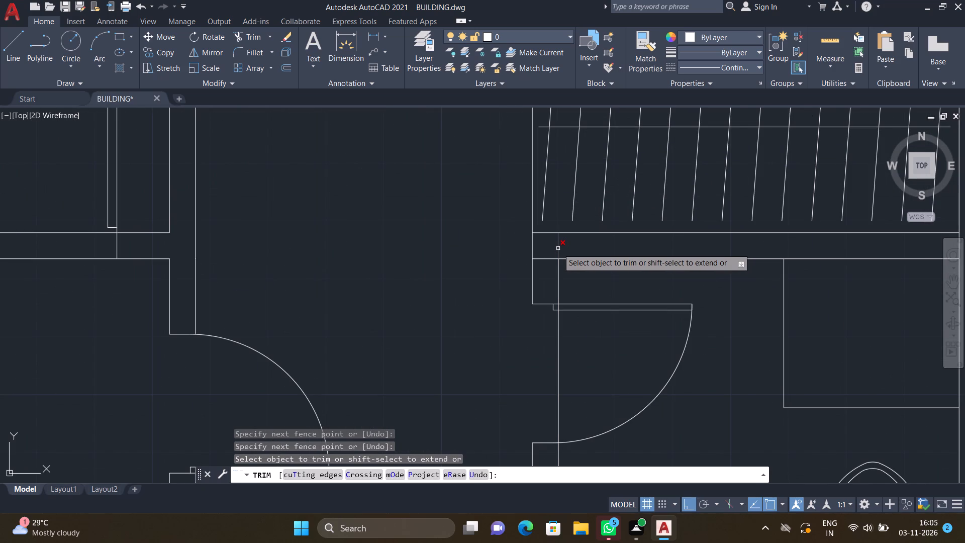
scroll(558, 248, "up", 2)
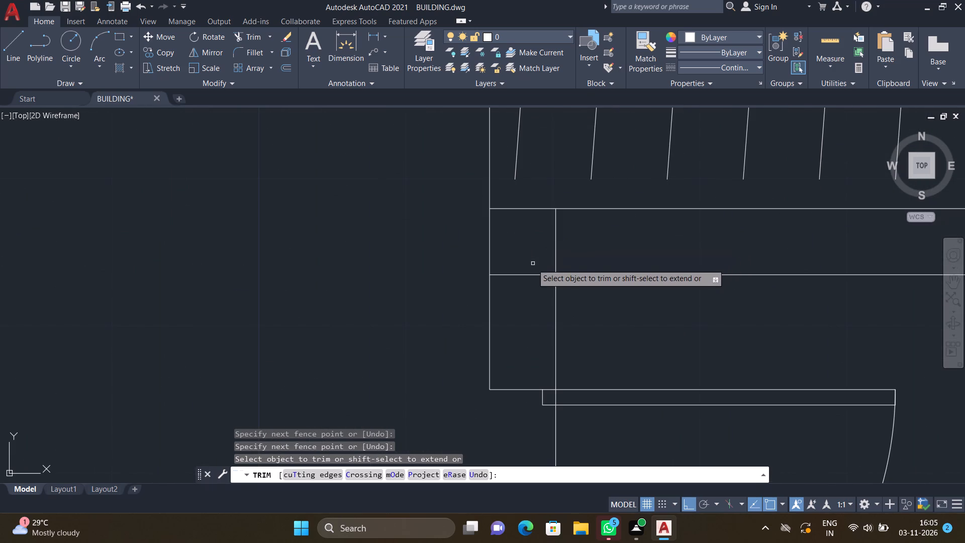
left_click(528, 276)
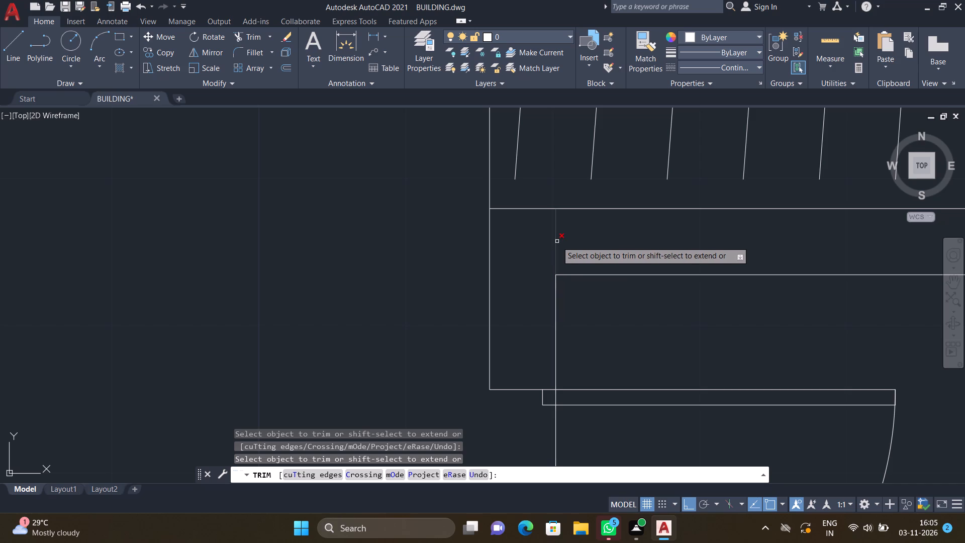
left_click(557, 241)
Trim the east outer wall's inner line where the east toilet's north wall meets it.
scroll(551, 242, "down", 3)
scroll(447, 281, "down", 3)
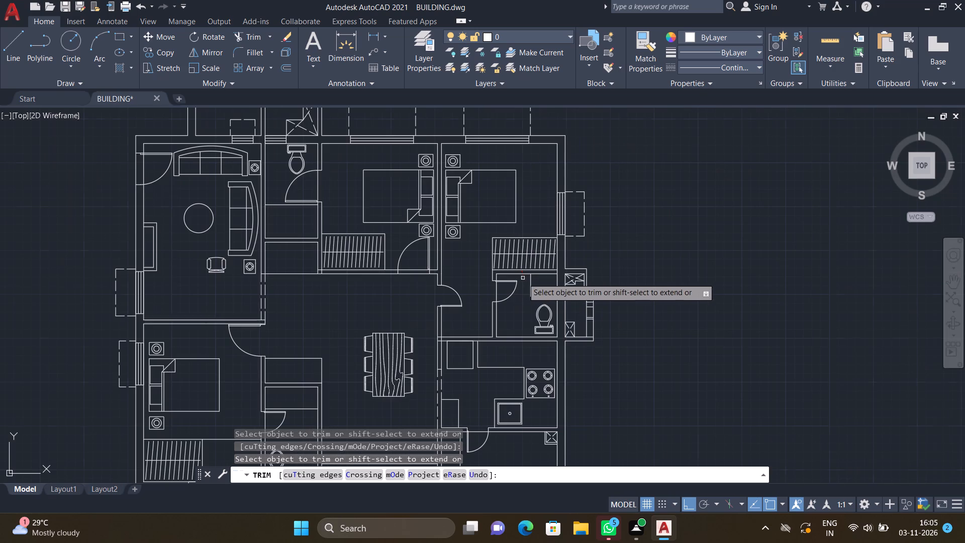
scroll(514, 287, "up", 2)
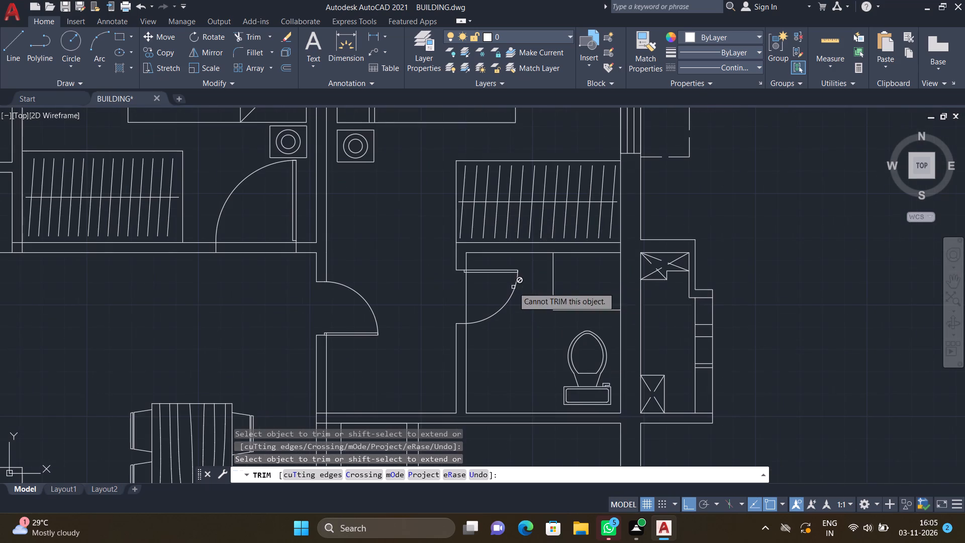
scroll(594, 251, "down", 1)
scroll(597, 202, "down", 3)
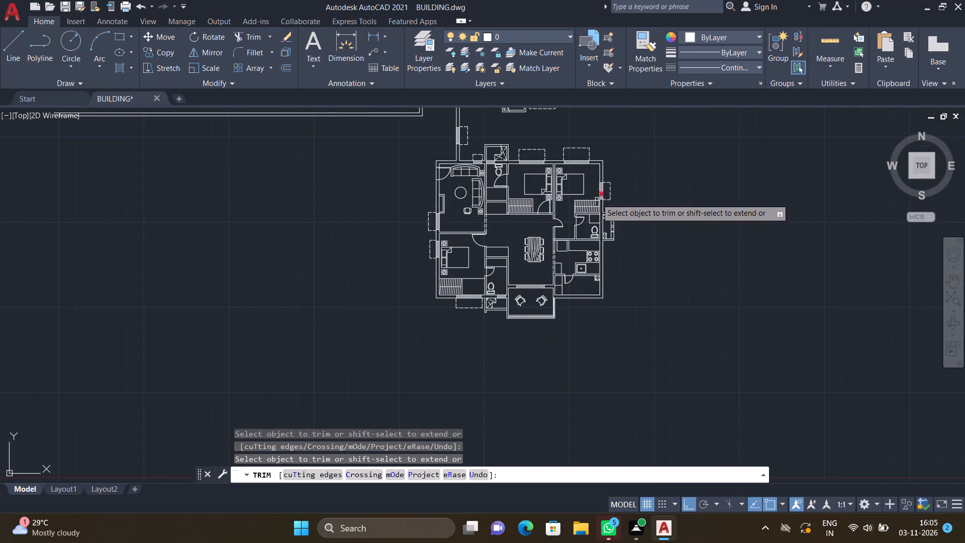
scroll(604, 218, "up", 3)
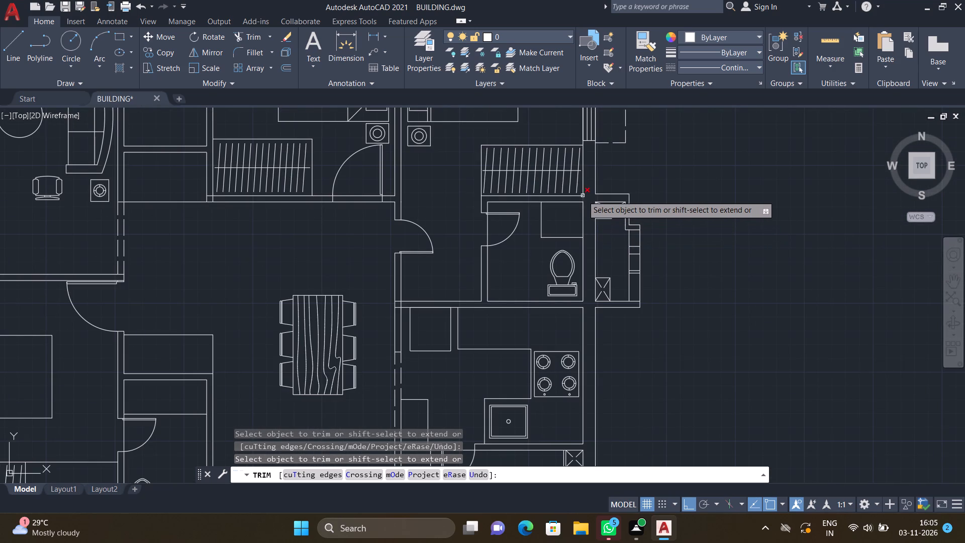
scroll(575, 198, "up", 2)
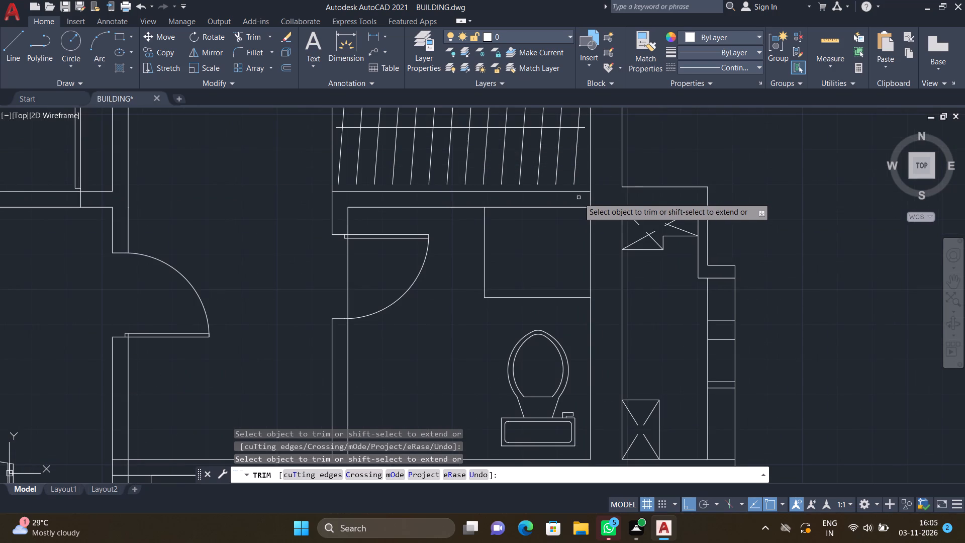
scroll(584, 203, "up", 3)
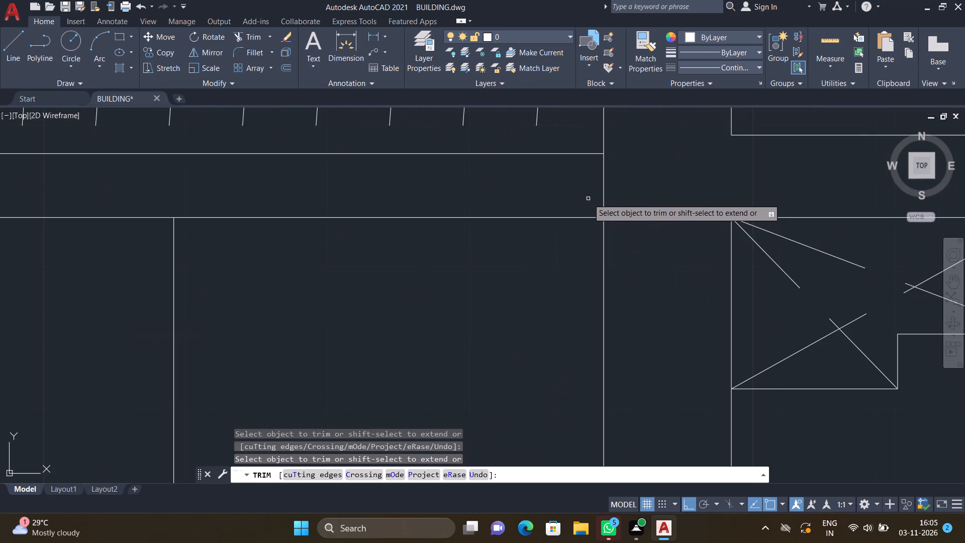
left_click(603, 189)
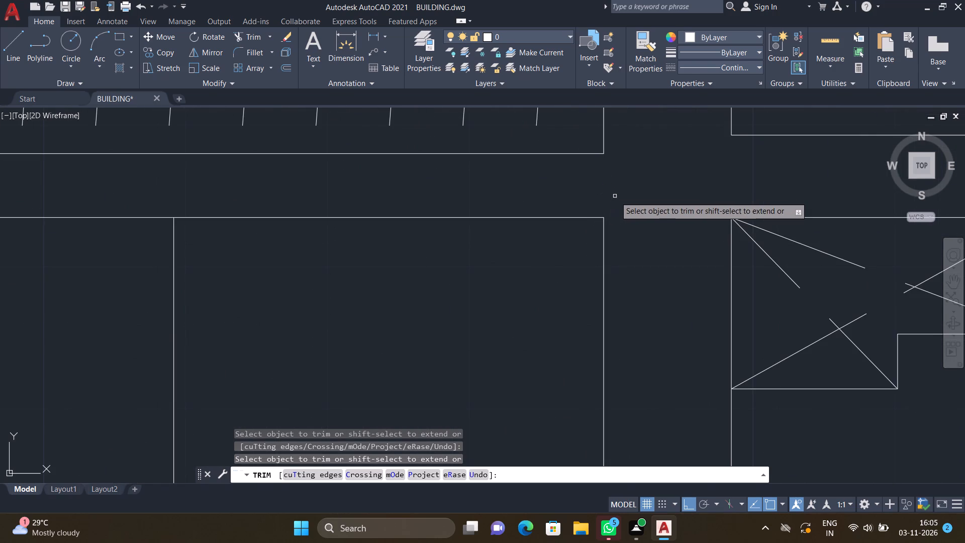
Trim the crossing lines where the kitchen's north wall meets the wall along the dining area.
scroll(617, 200, "down", 4)
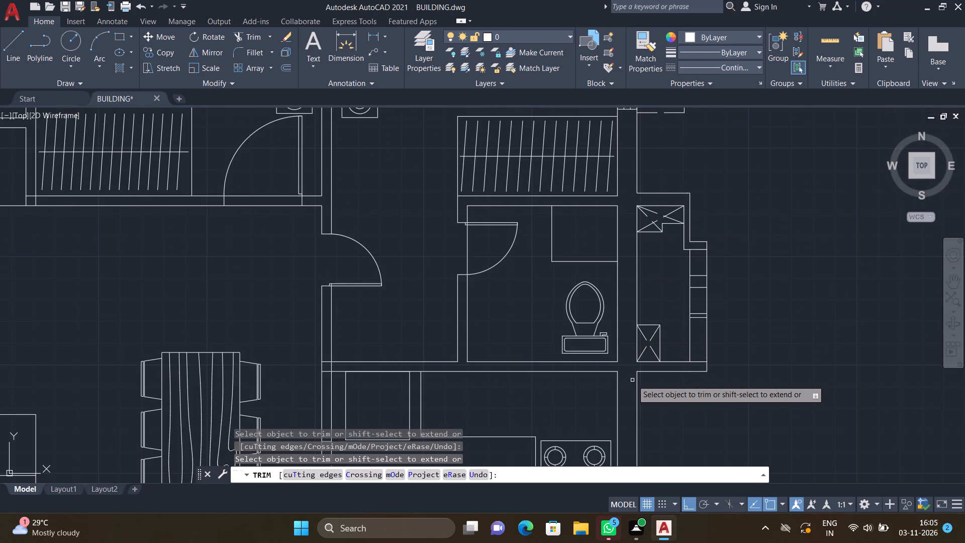
scroll(626, 357, "down", 1)
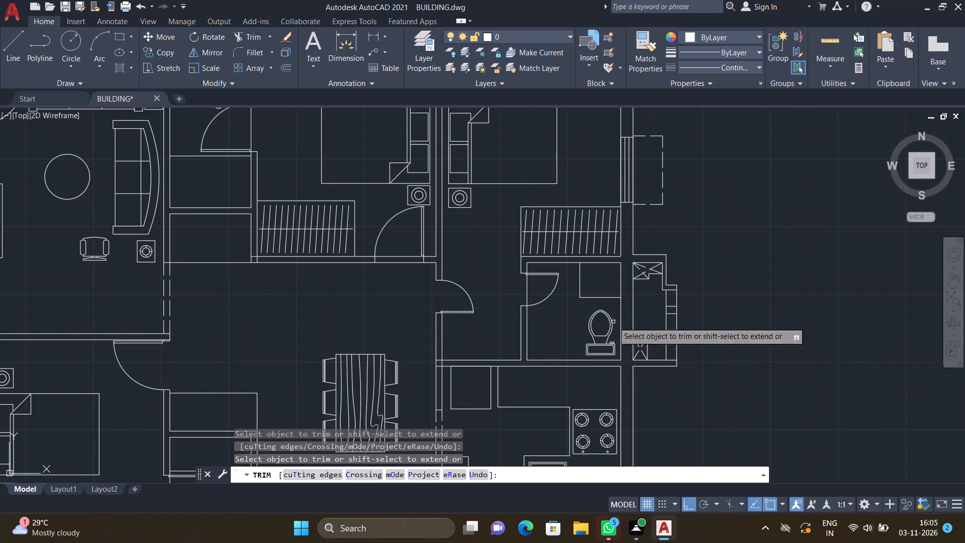
scroll(615, 341, "down", 3)
scroll(577, 354, "up", 2)
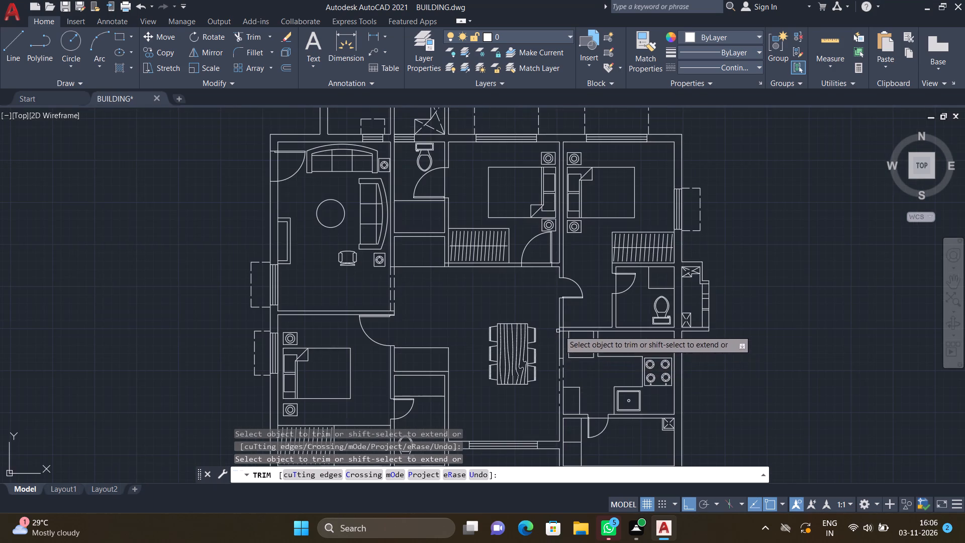
scroll(558, 334, "up", 6)
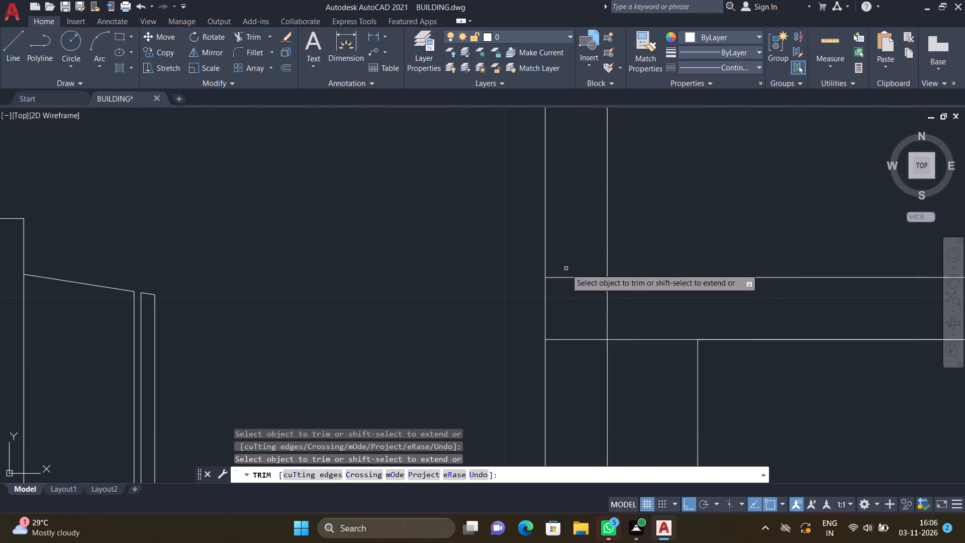
left_click_drag(566, 268, 577, 322)
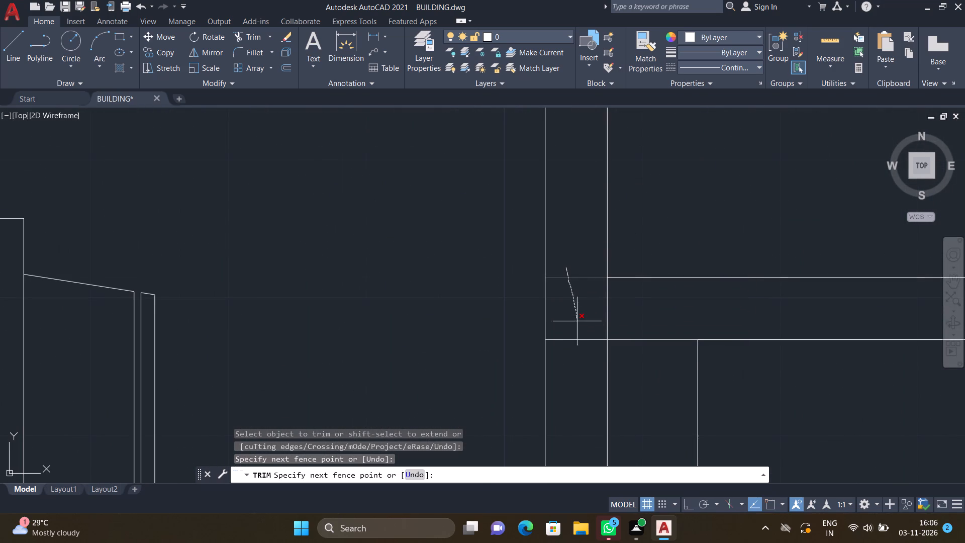
left_click_drag(577, 322, 581, 346)
left_click(608, 310)
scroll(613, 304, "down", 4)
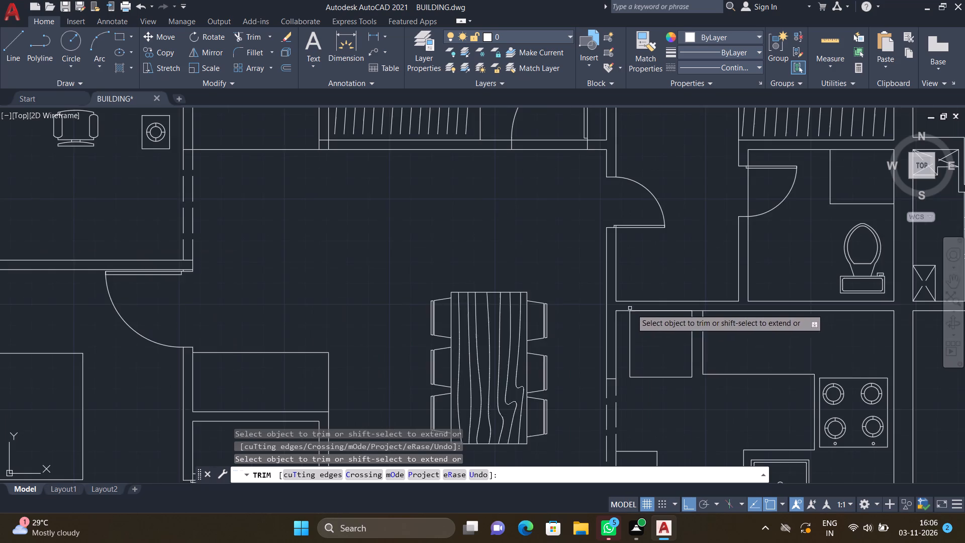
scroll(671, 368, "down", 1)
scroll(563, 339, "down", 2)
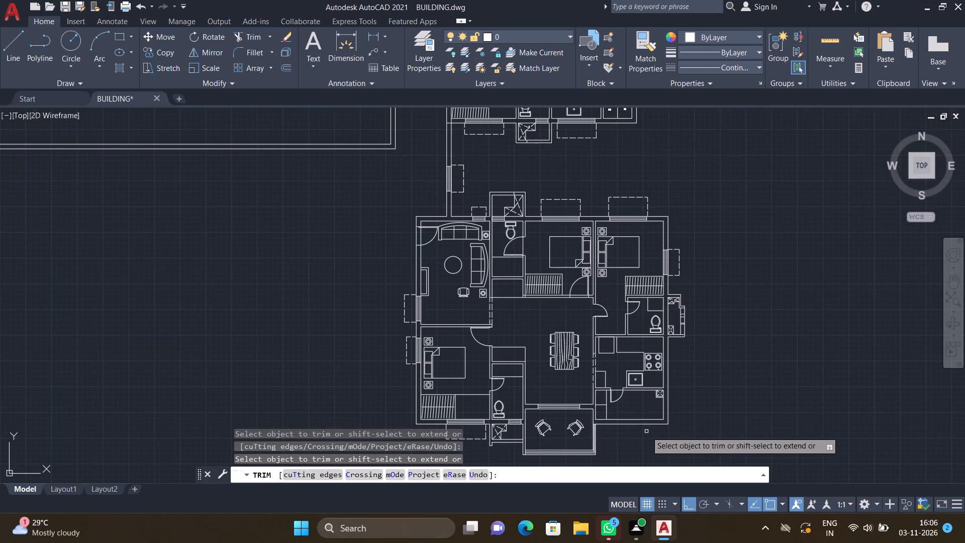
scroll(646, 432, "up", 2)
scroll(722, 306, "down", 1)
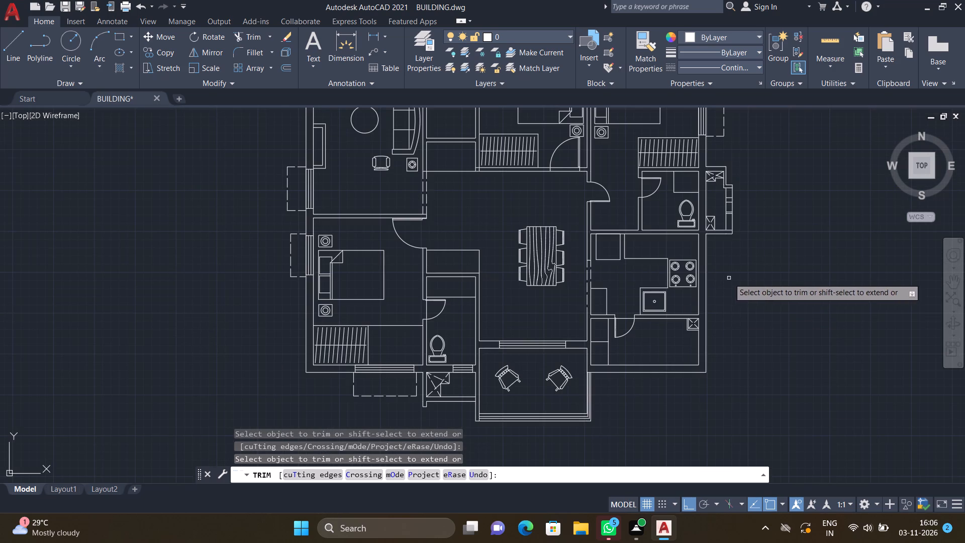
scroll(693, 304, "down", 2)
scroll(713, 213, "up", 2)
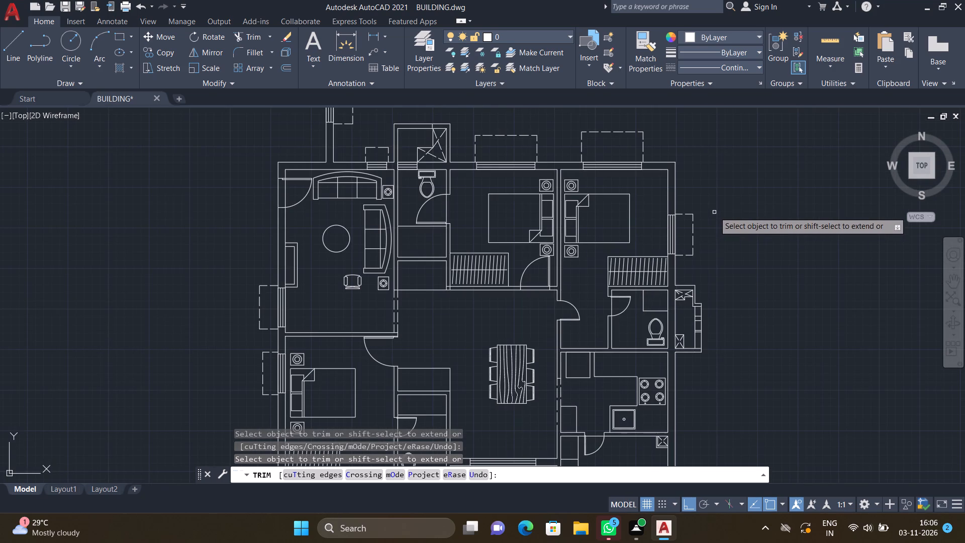
Trim the overlapping lines where the middle north bedroom's south wall meets its west wall, beside the wardrobe.
scroll(493, 284, "down", 2)
scroll(462, 396, "up", 2)
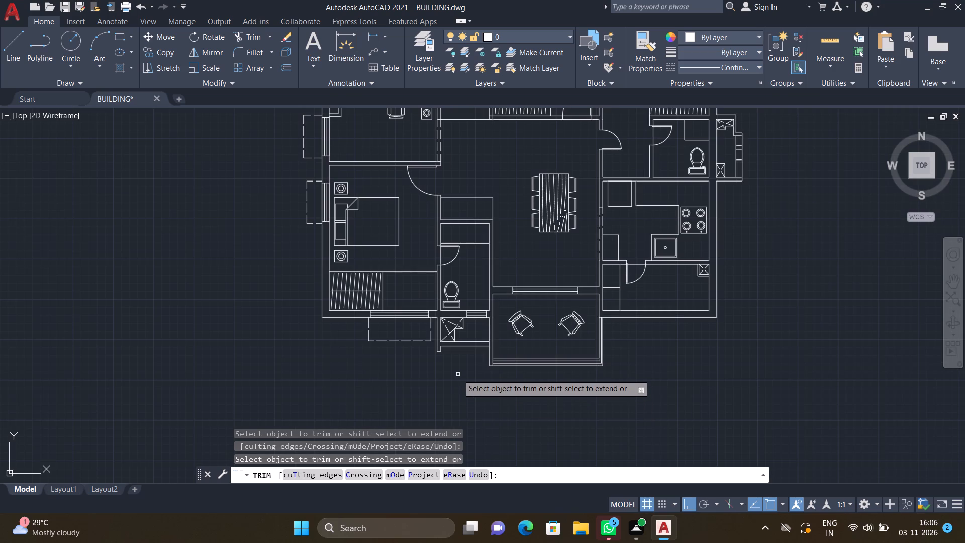
scroll(446, 374, "down", 1)
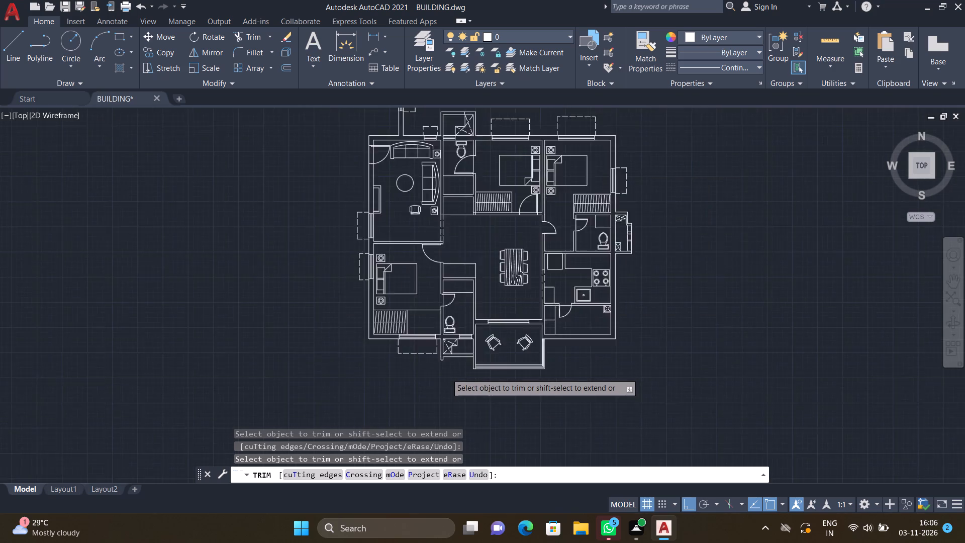
scroll(446, 374, "down", 1)
scroll(410, 220, "up", 3)
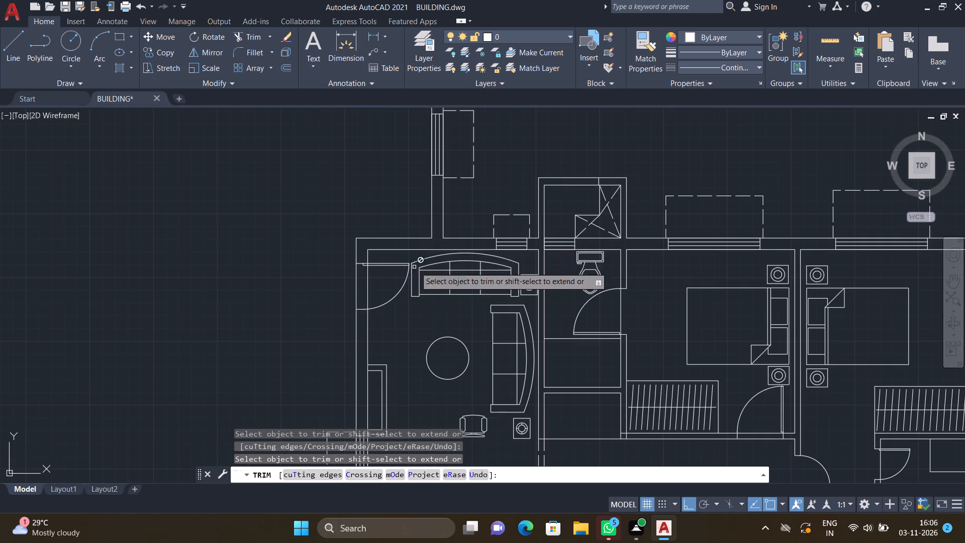
key("Return")
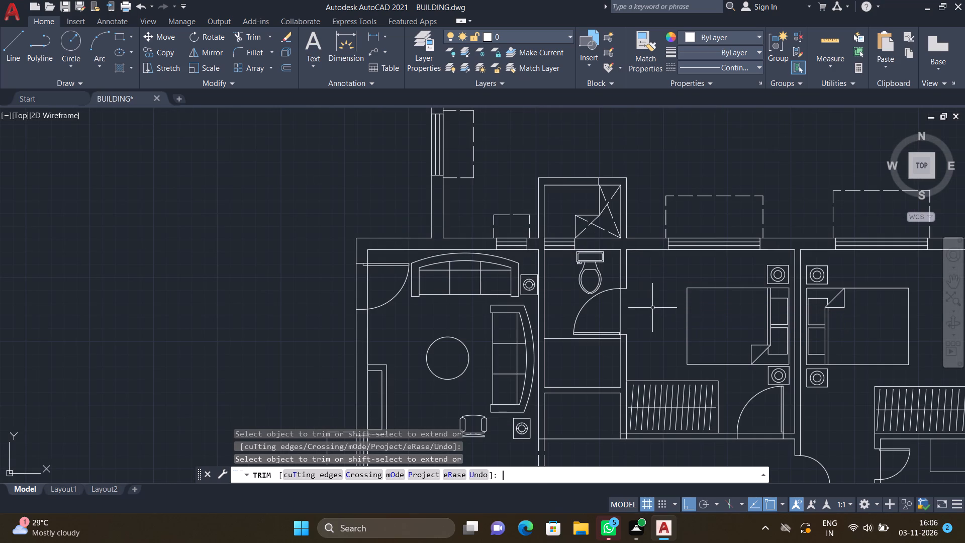
type("TR")
key("Return")
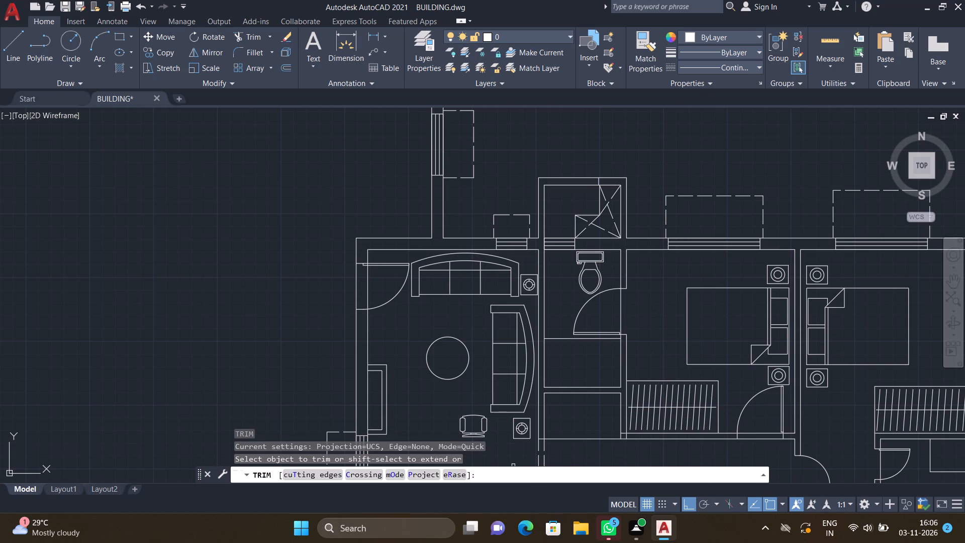
scroll(603, 452, "up", 2)
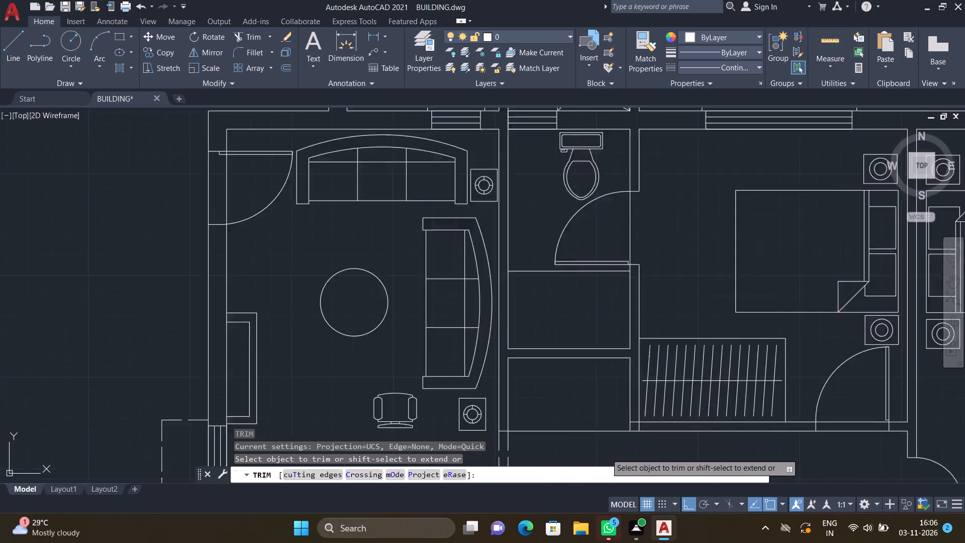
scroll(653, 409, "up", 3)
left_click(636, 386)
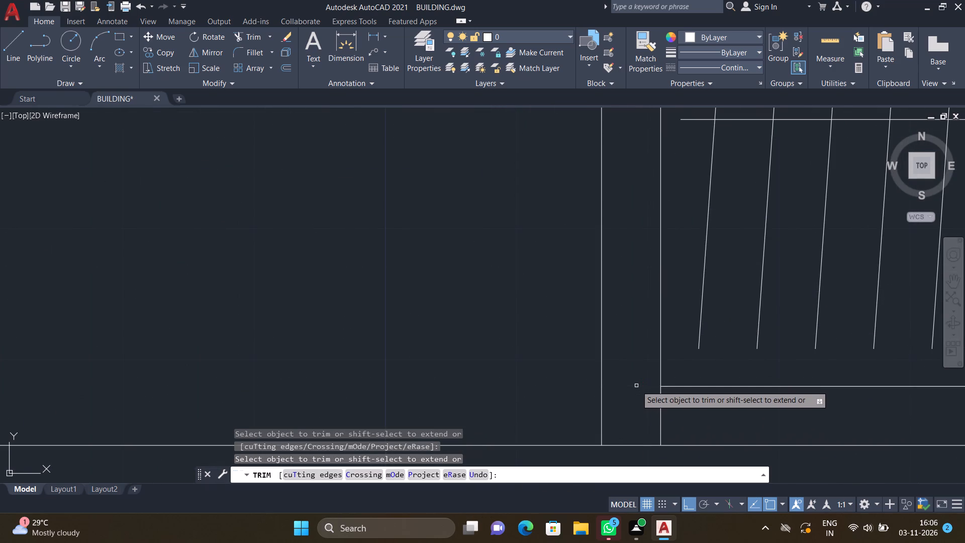
left_click(661, 409)
scroll(666, 400, "down", 3)
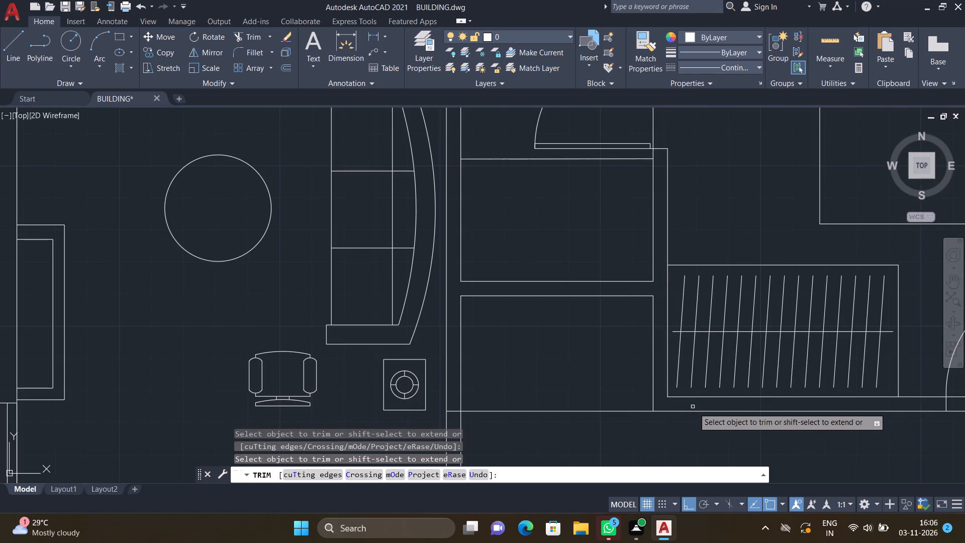
Trim the two wall lines across the door opening in the middle north bedroom's south wall.
scroll(726, 451, "down", 1)
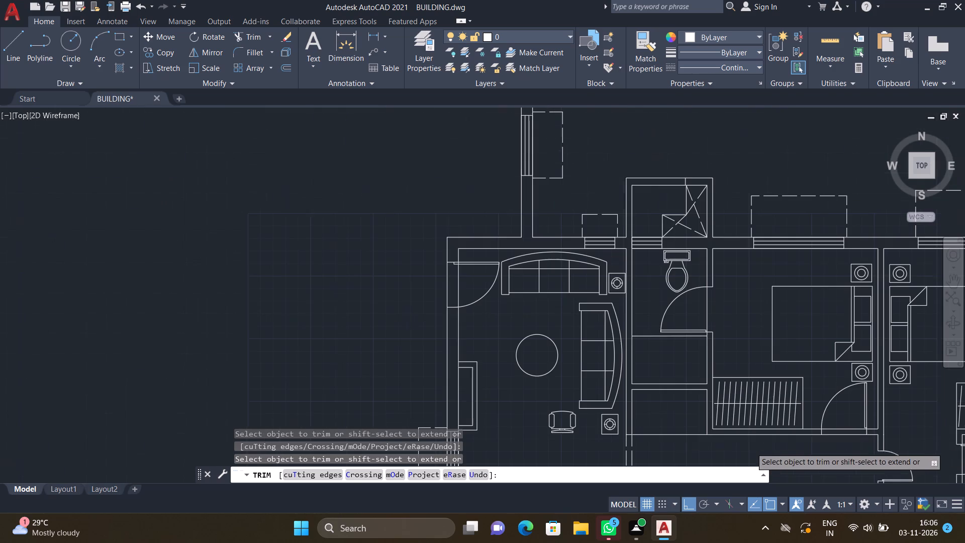
scroll(751, 447, "down", 1)
scroll(848, 445, "up", 2)
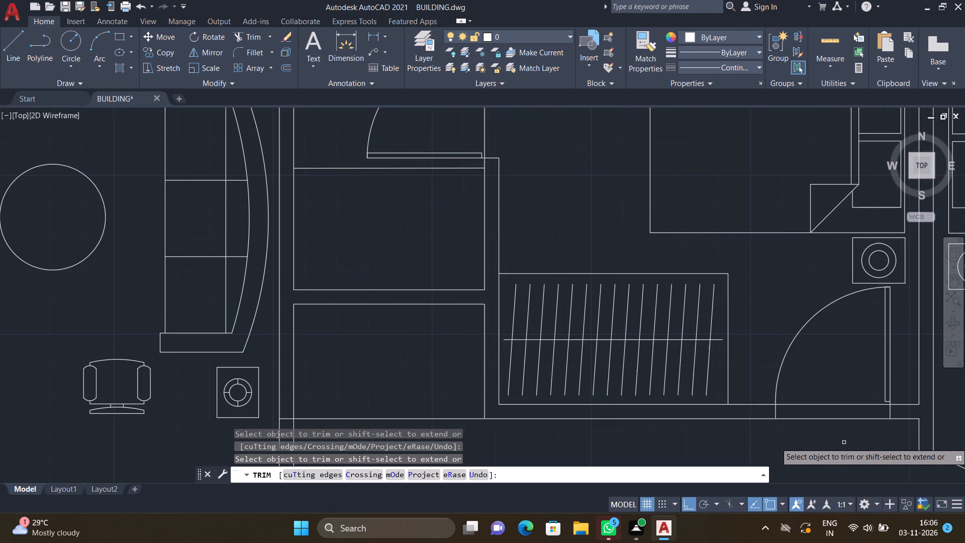
left_click_drag(817, 389, 820, 436)
scroll(819, 424, "down", 2)
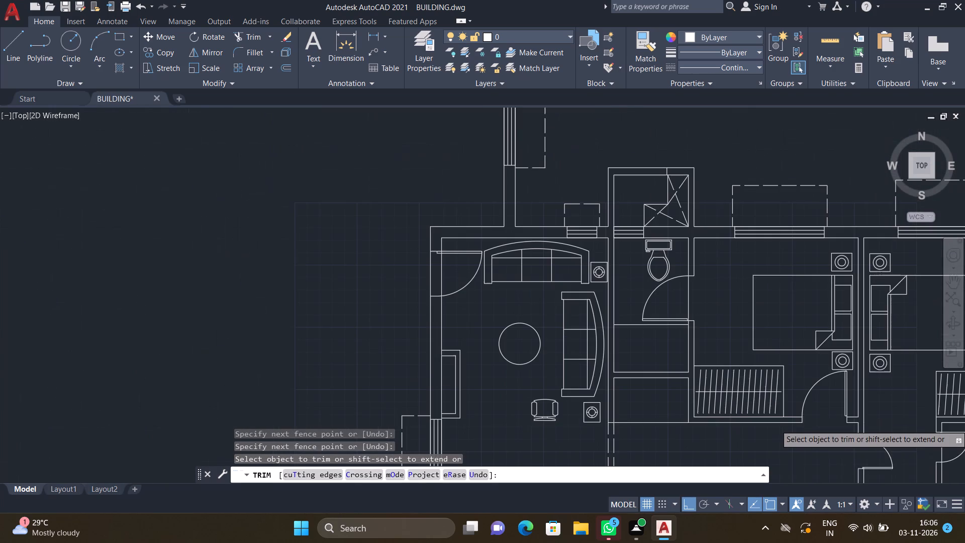
scroll(616, 379, "down", 3)
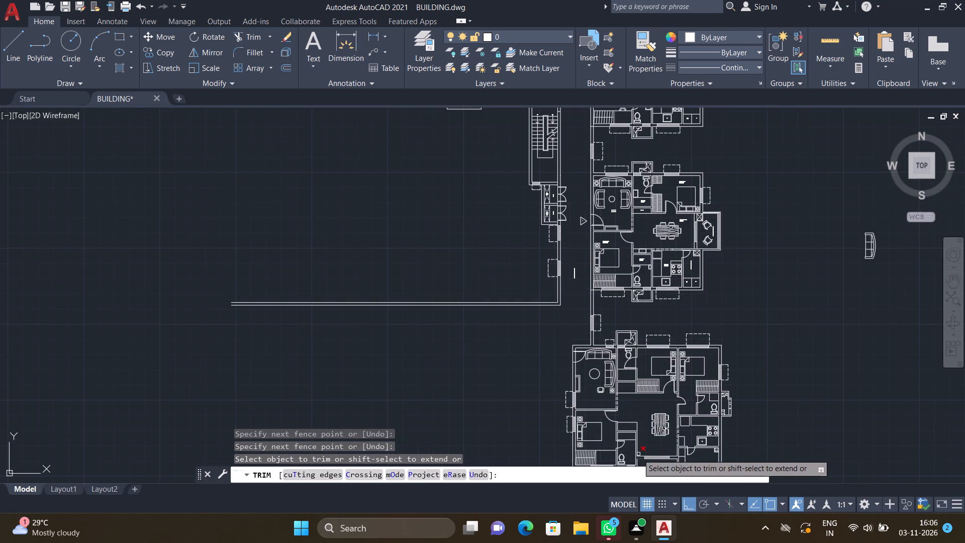
scroll(638, 451, "up", 1)
middle_click_drag(629, 396, 538, 318)
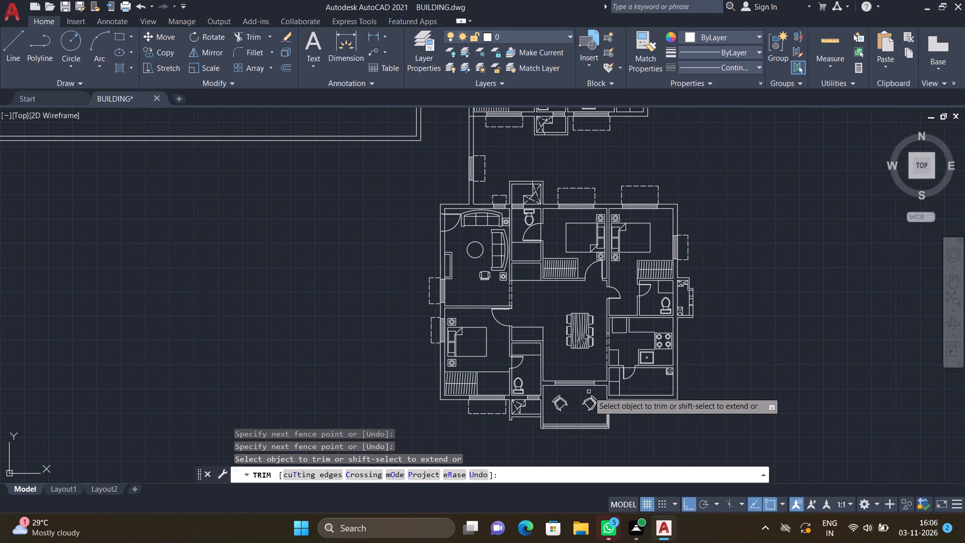
scroll(616, 385, "up", 2)
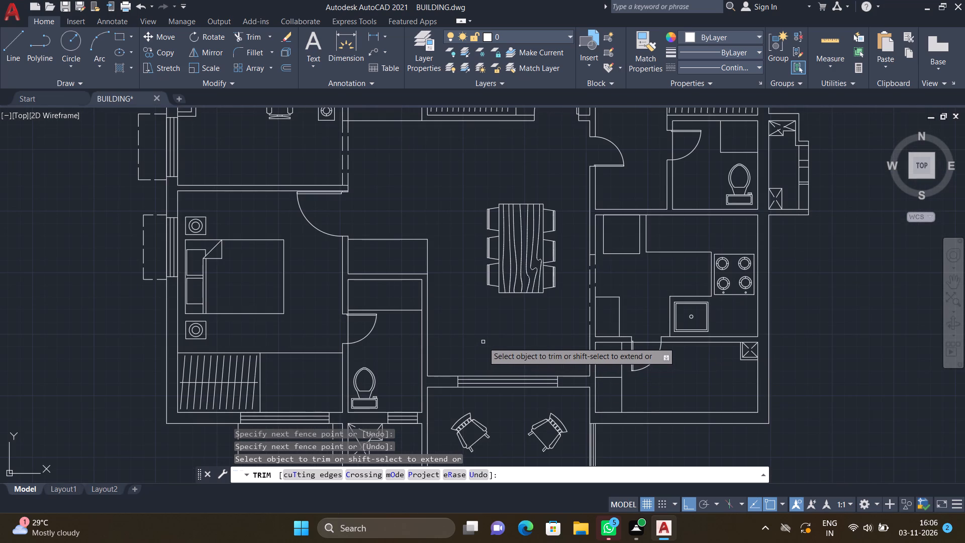
scroll(485, 342, "down", 1)
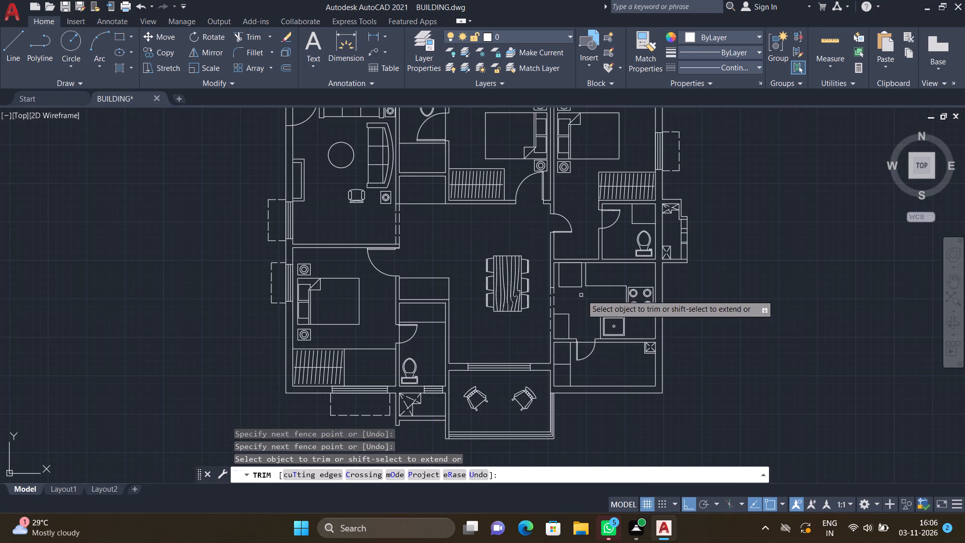
key("Return")
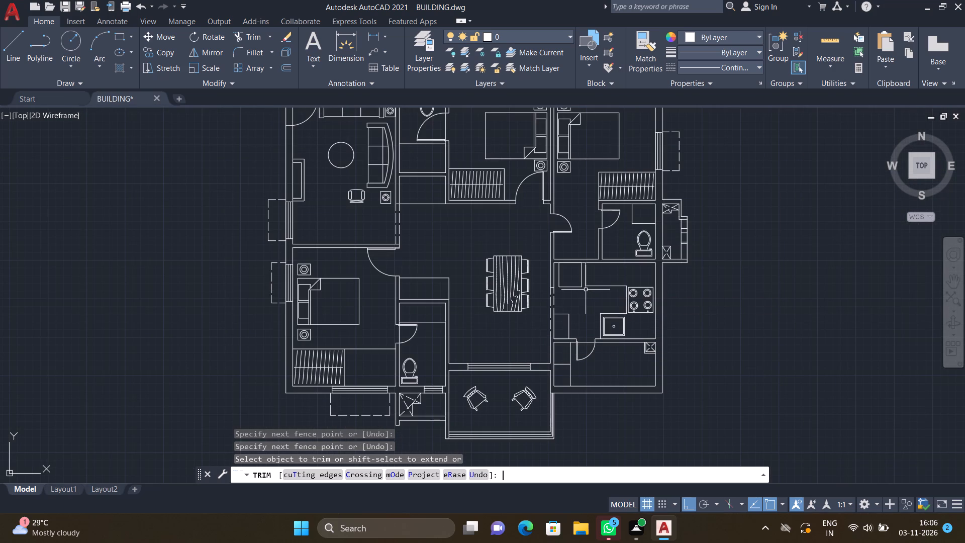
Add a two-line multiline text label reading DRAWING and 11'2"*16'9" in the living room, south of the round table.
scroll(435, 295, "down", 1)
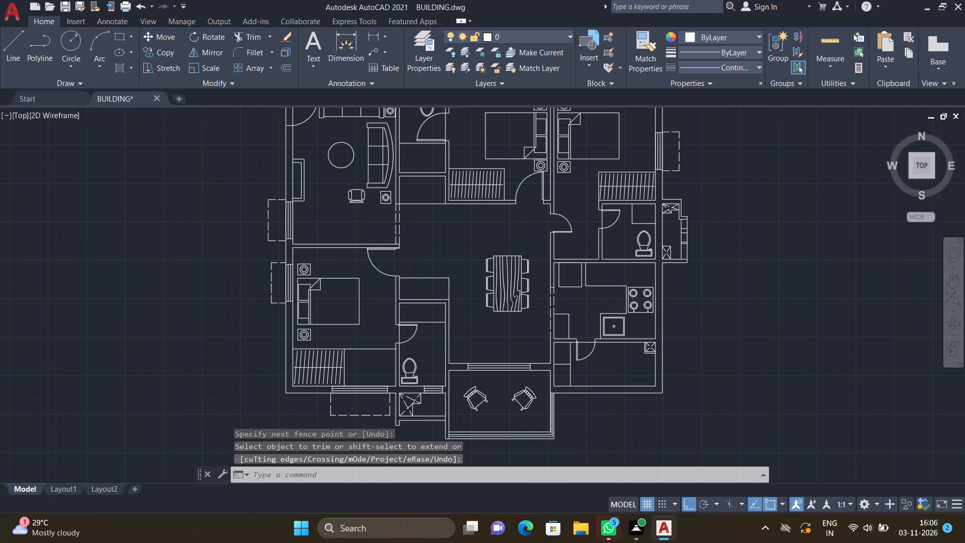
scroll(433, 291, "down", 2)
scroll(396, 225, "up", 3)
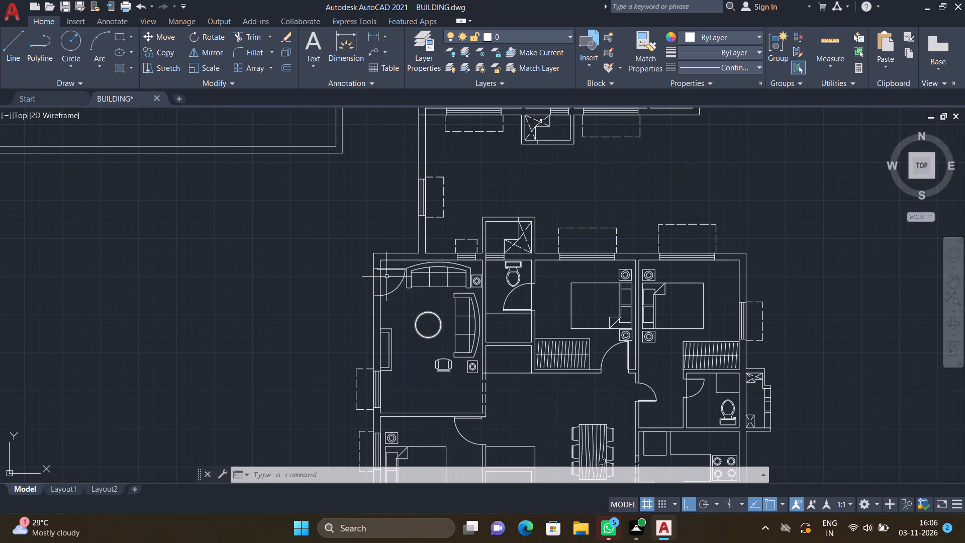
scroll(428, 387, "up", 3)
type("MT")
key("Return")
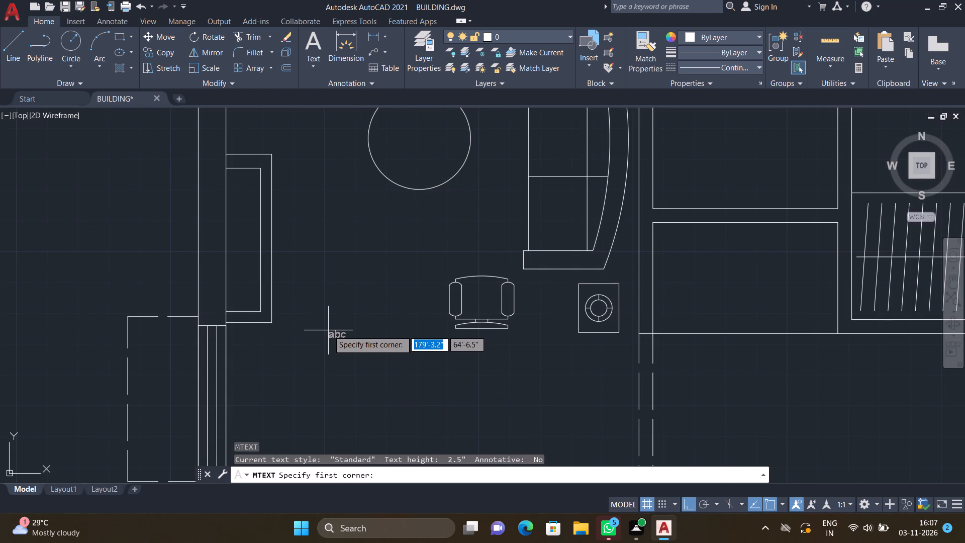
scroll(336, 228, "up", 1)
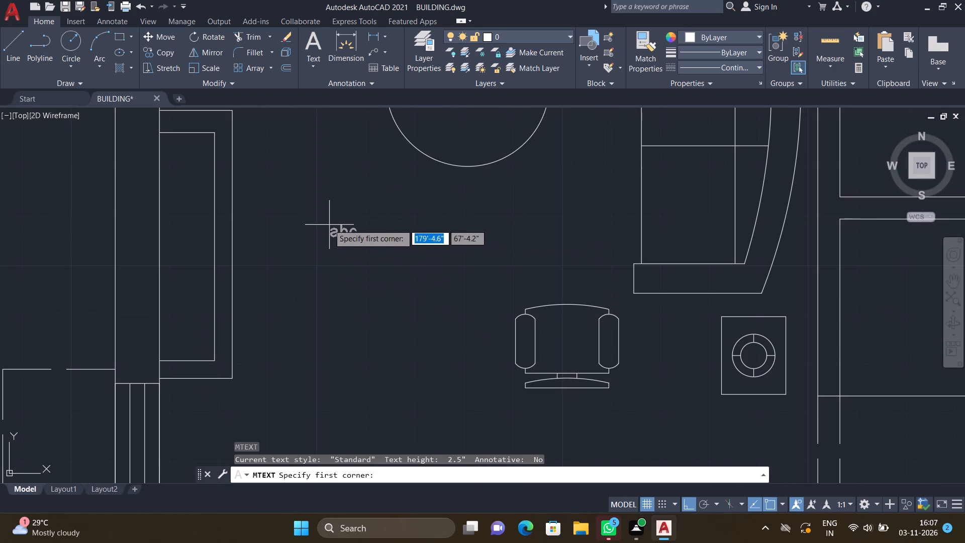
left_click_drag(323, 211, 333, 217)
left_click(564, 267)
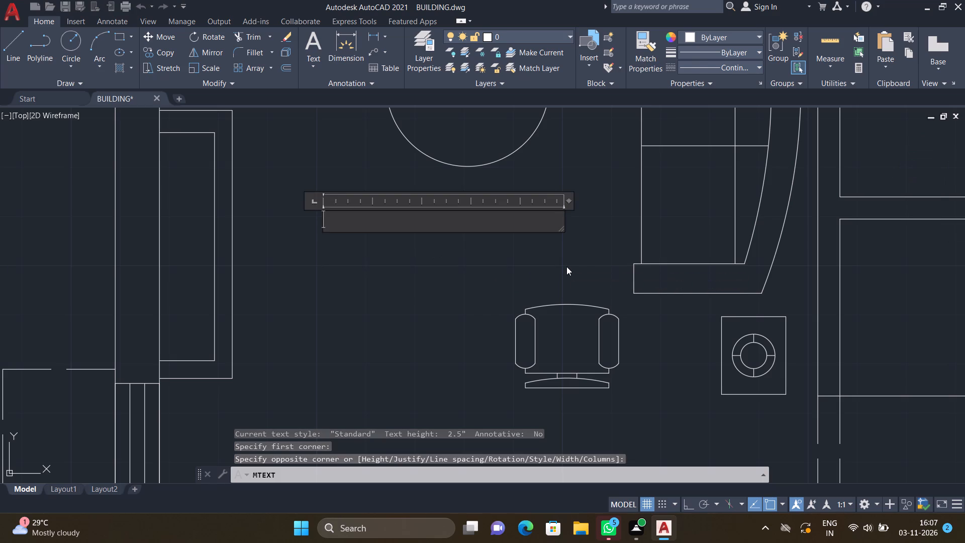
type("DRAWING")
key("Return")
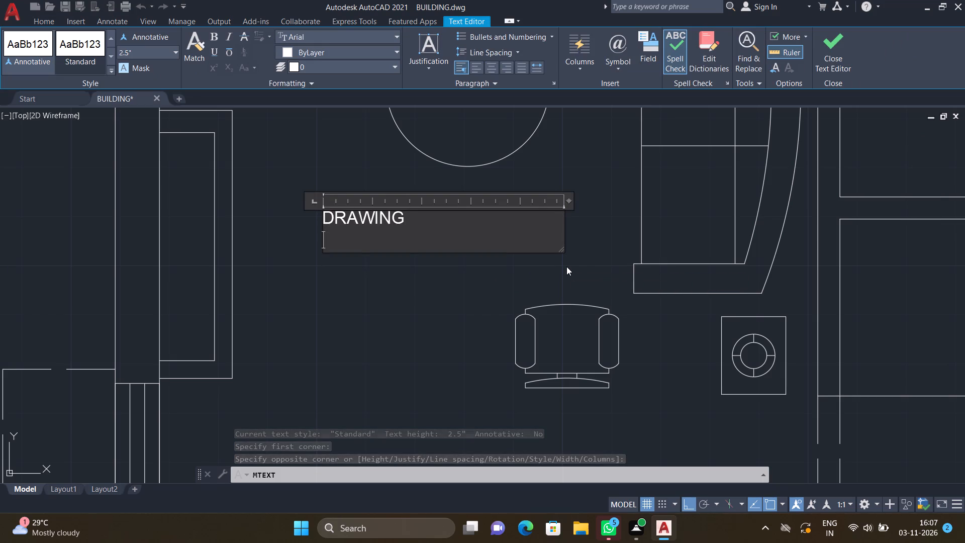
type("11'2\"*")
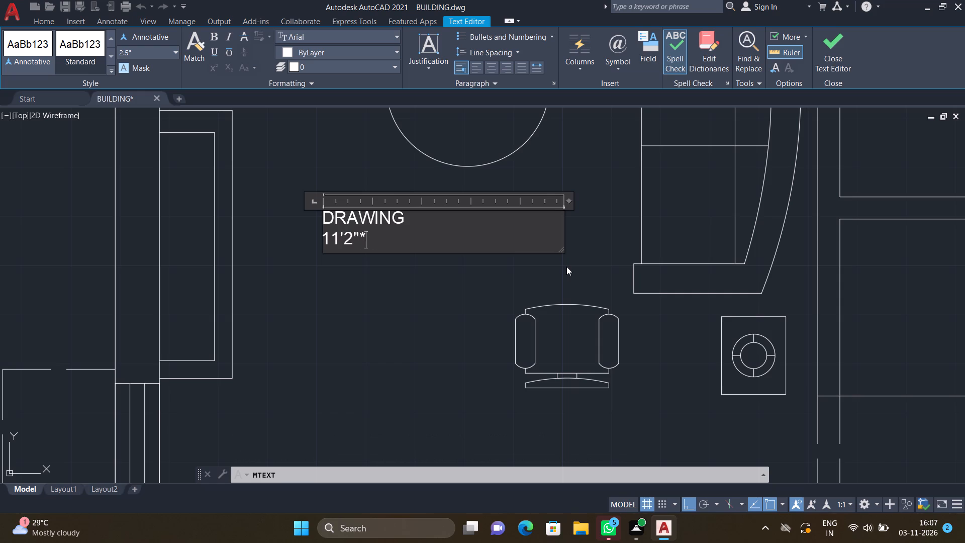
type("16'")
type("9\"")
key("Return")
key("Escape")
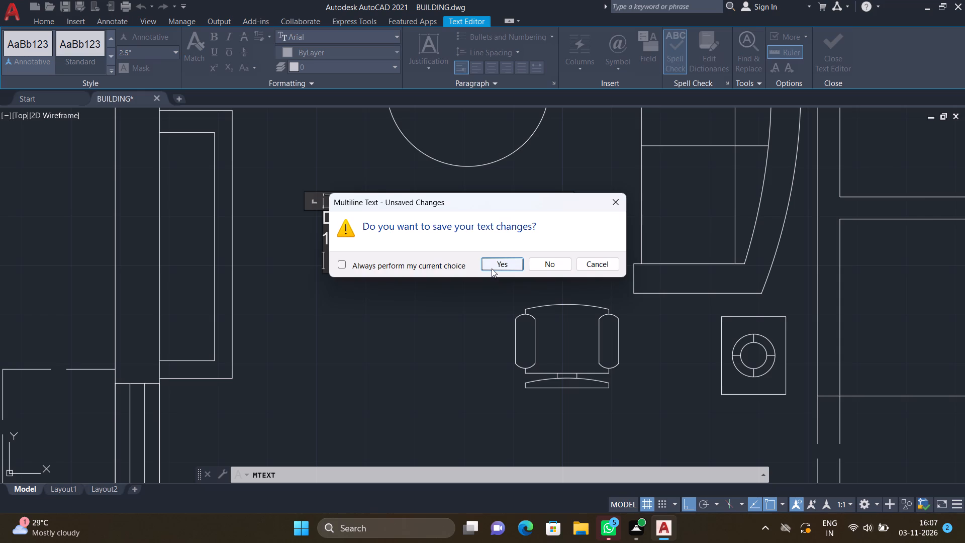
left_click(492, 268)
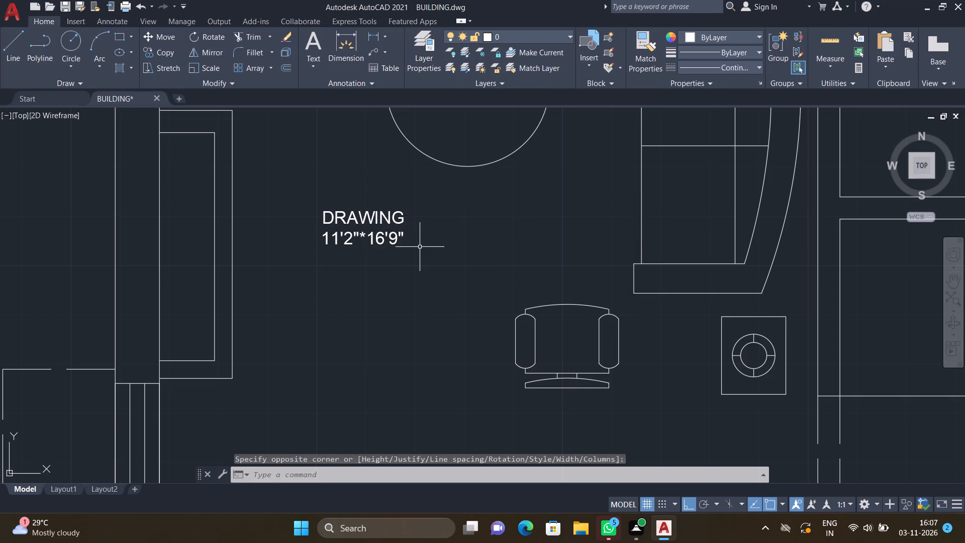
Move the DRAWING label about 1'-10" east so it sits beneath the round table.
key("m")
key("Return")
left_click_drag(408, 254, 399, 250)
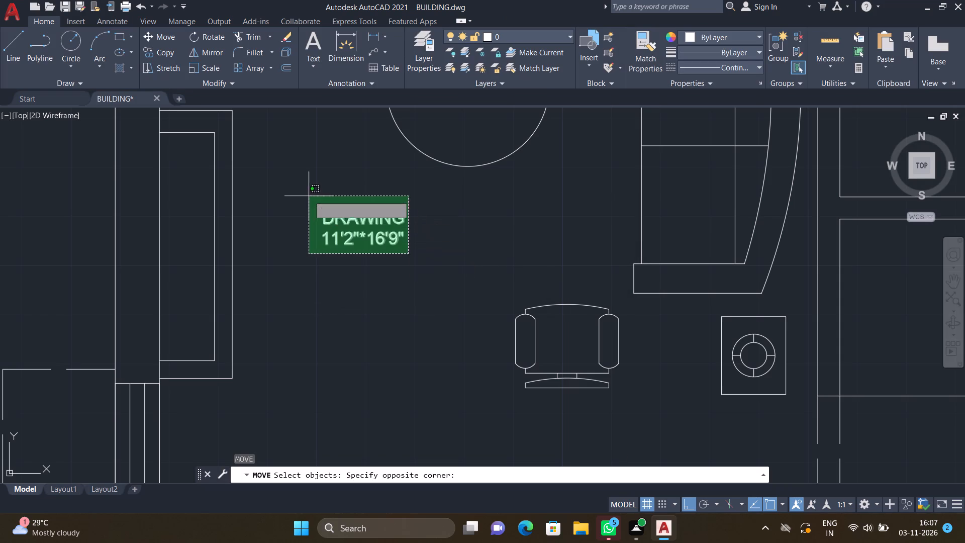
left_click(308, 195)
key("Return")
scroll(319, 212, "up", 2)
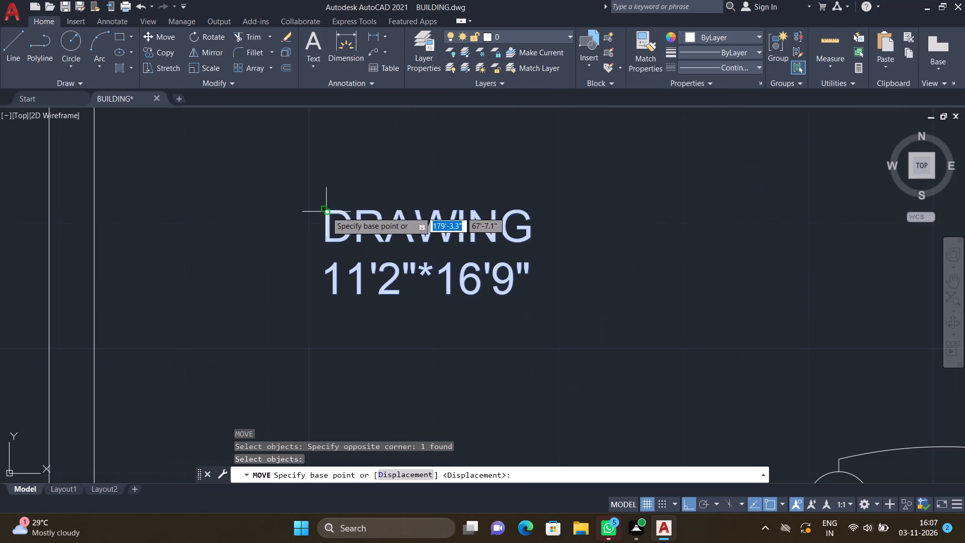
left_click(326, 211)
scroll(495, 211, "down", 2)
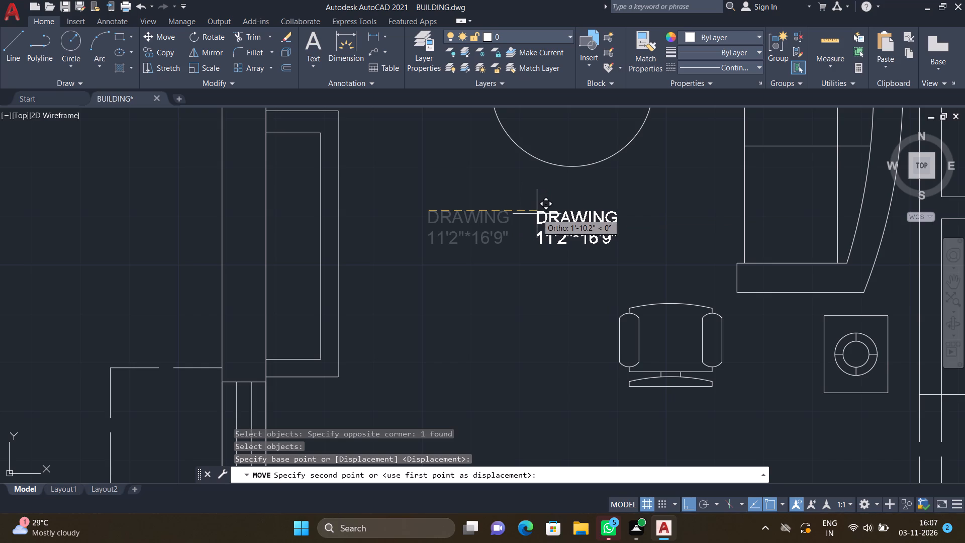
left_click(537, 215)
Add a two-line multiline text label reading TOILET-1 and 5'0"*9'0" in the rectangular space south of the north toilet's door.
scroll(494, 229, "down", 3)
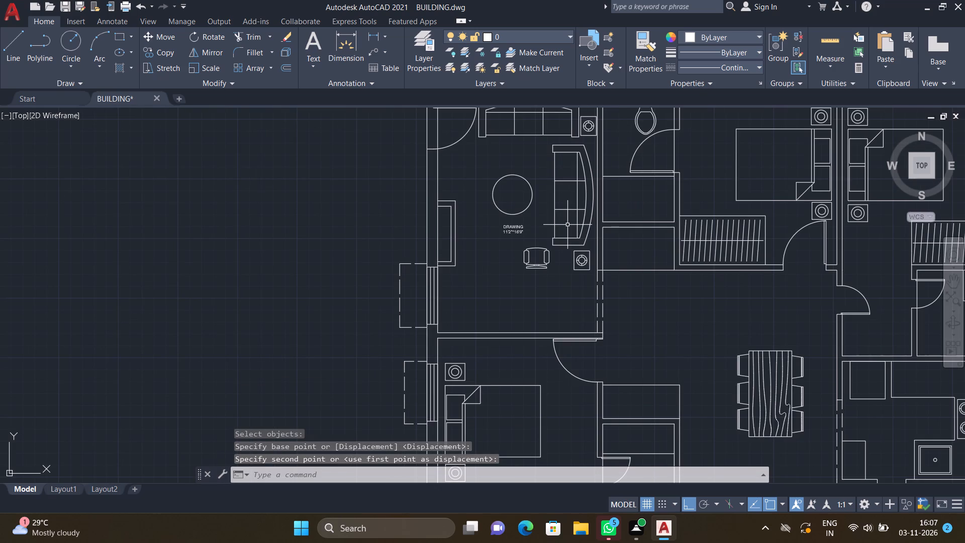
scroll(534, 254, "down", 1)
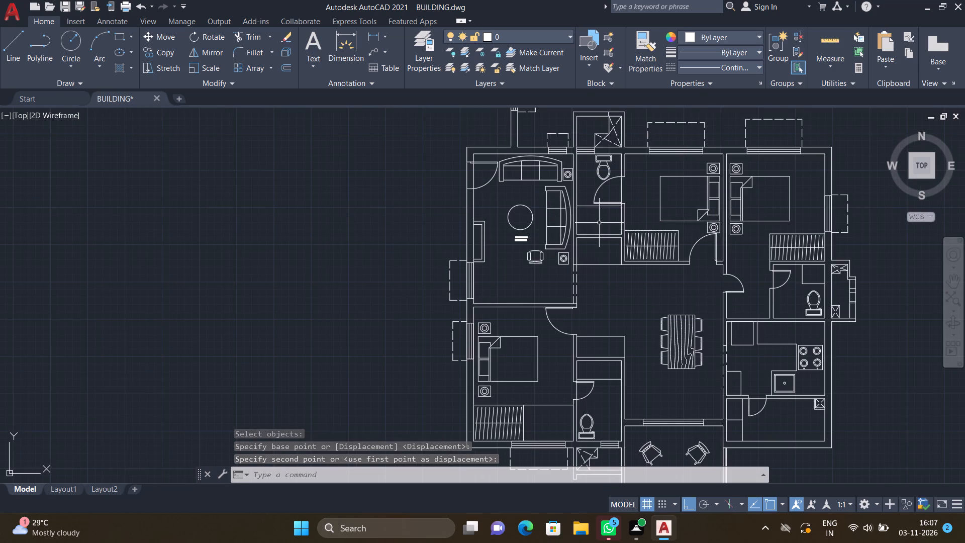
scroll(599, 220, "up", 3)
type("MT")
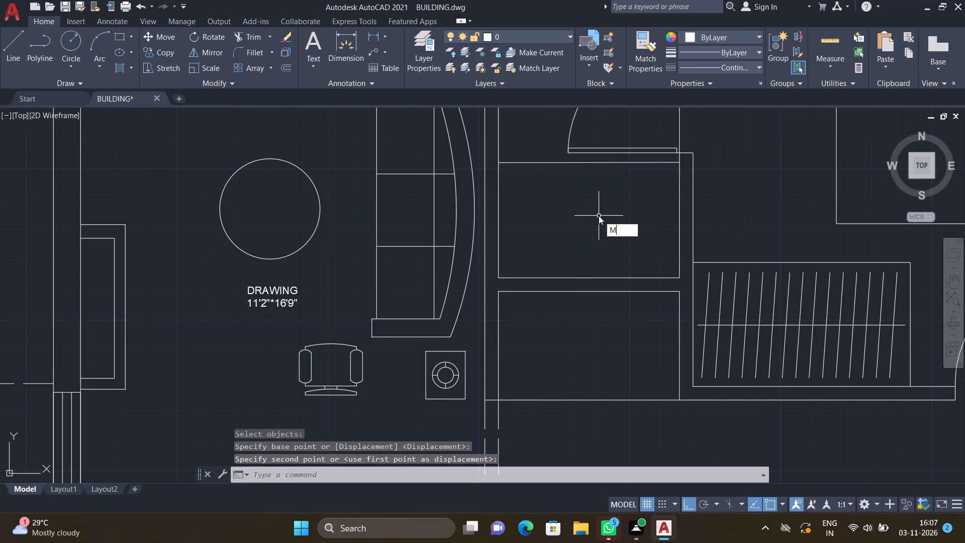
key("Return")
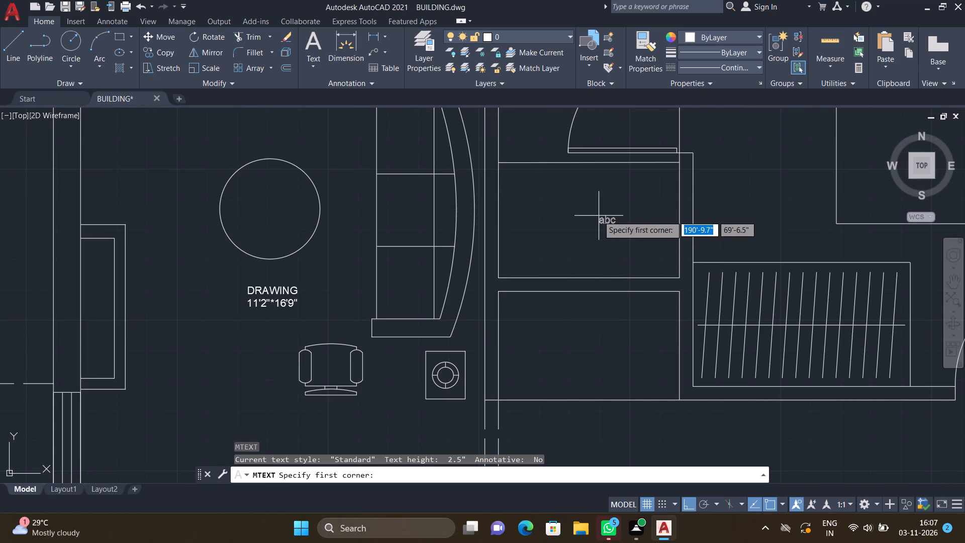
scroll(537, 195, "up", 1)
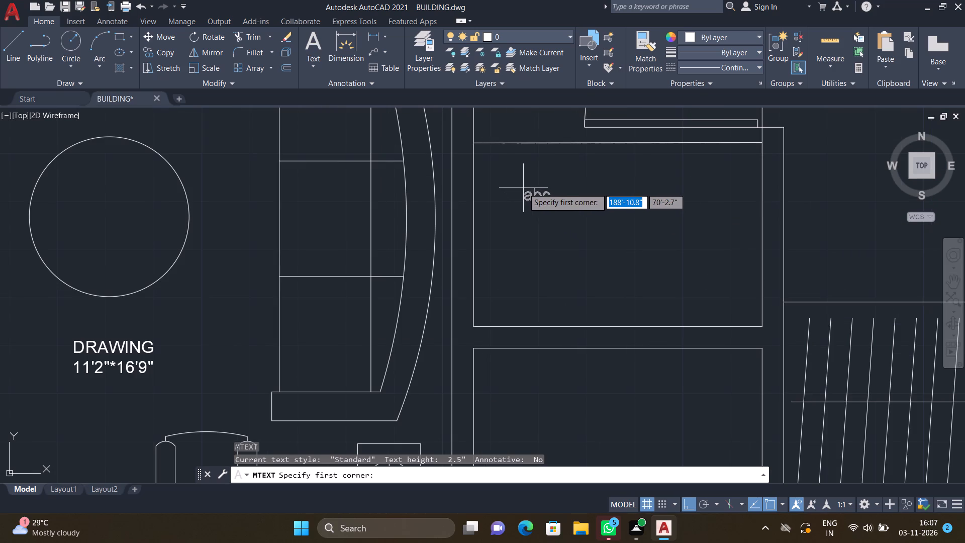
left_click_drag(523, 188, 534, 198)
left_click(732, 291)
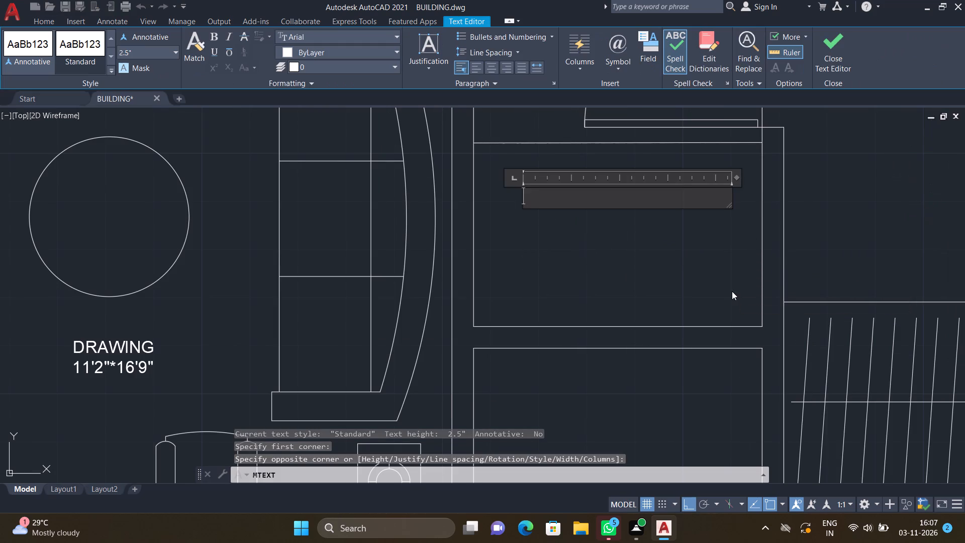
type("TOILET")
type("-1")
key("Return")
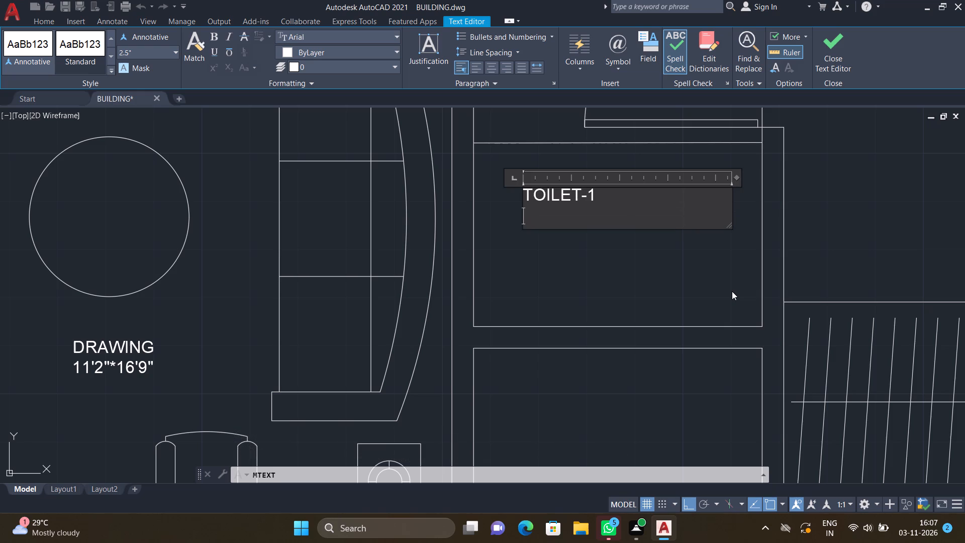
type("5'0\"*")
type("9'")
type("0\"")
key("Return")
key("Escape")
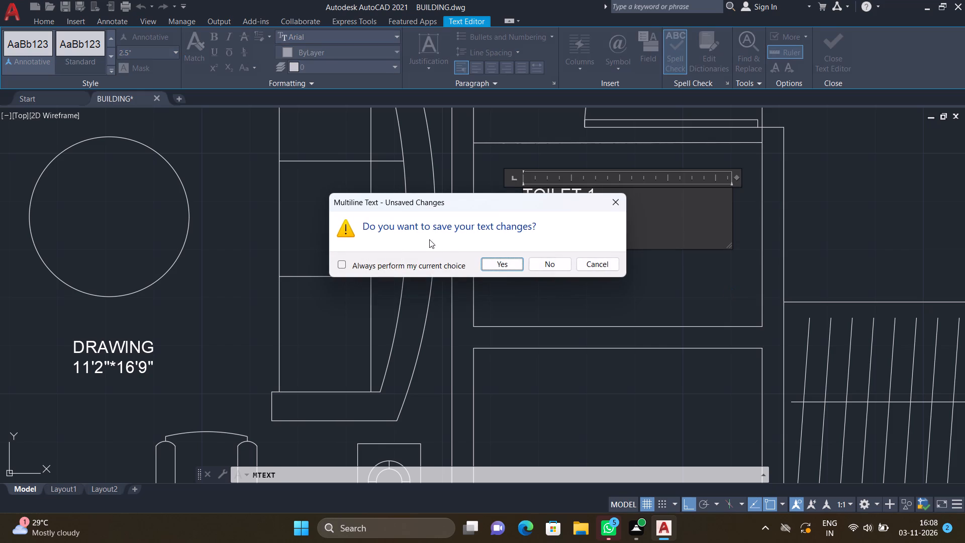
left_click(508, 267)
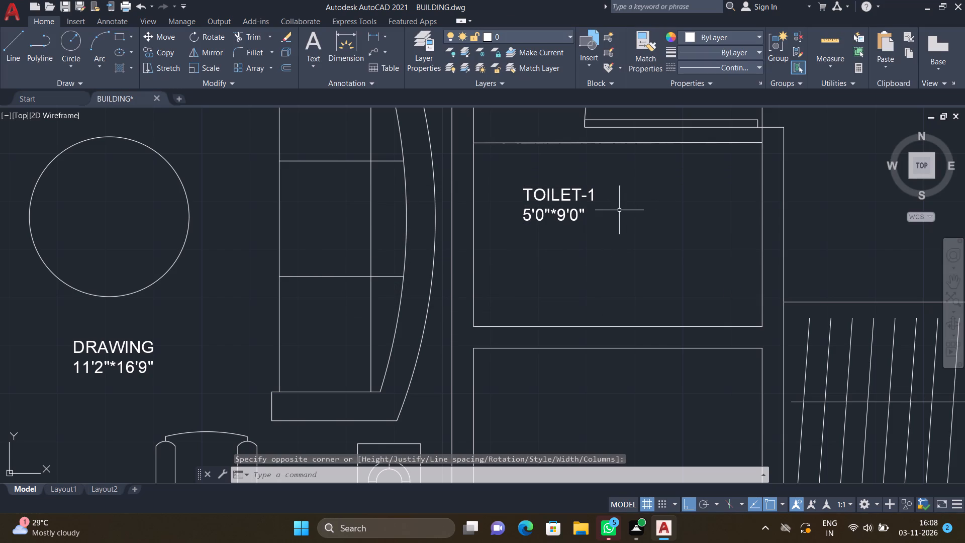
Move the TOILET-1 label slightly south within its space, with Ortho turned off.
key("m")
key("Return")
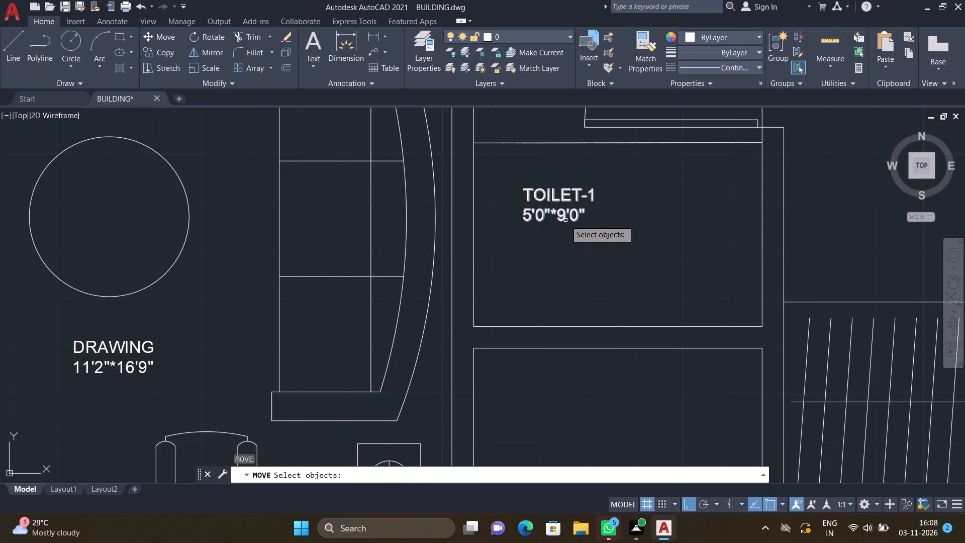
left_click(565, 220)
key("Return")
scroll(523, 198, "up", 1)
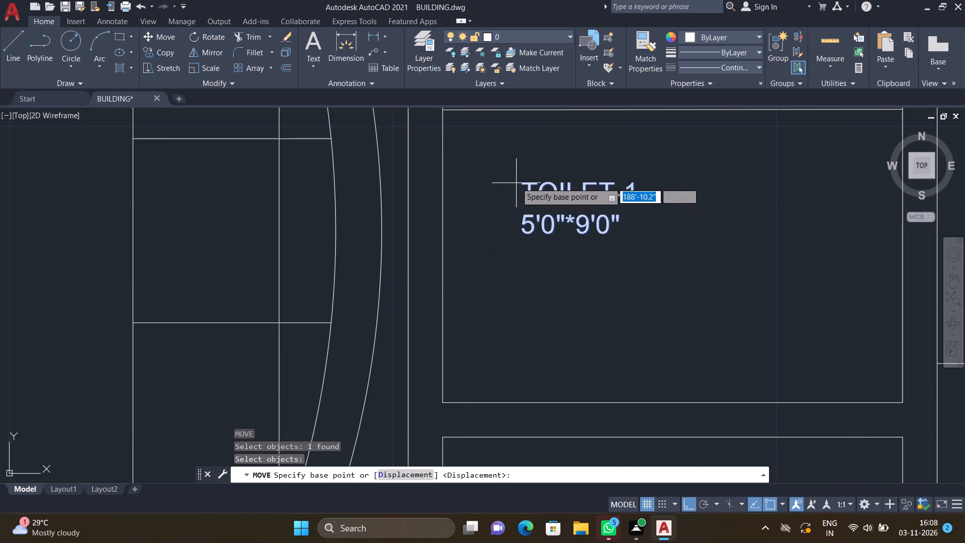
left_click_drag(524, 184, 528, 184)
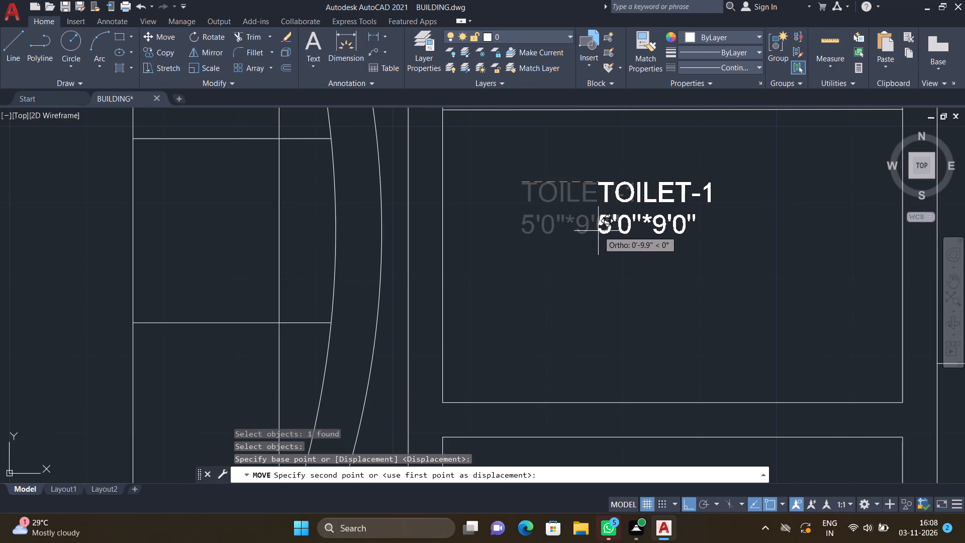
key("F8")
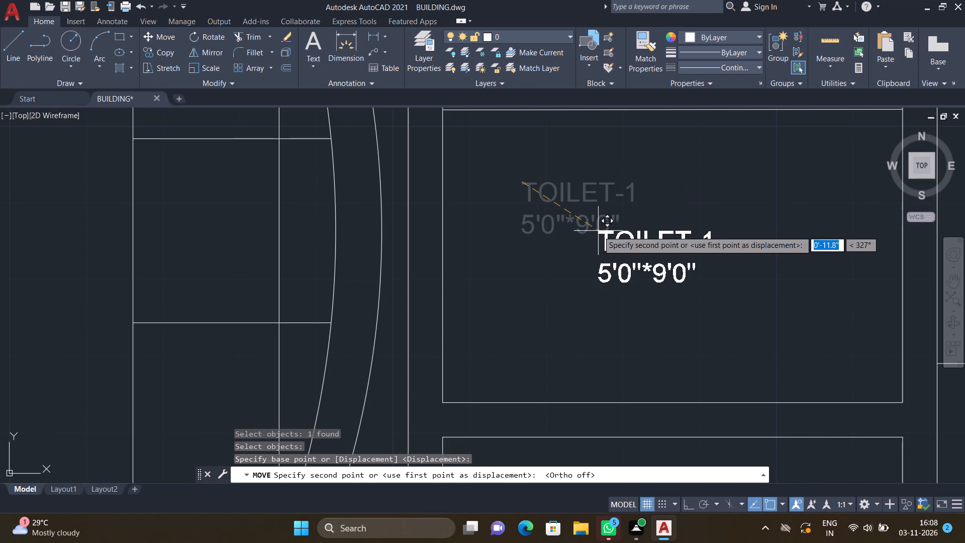
left_click(615, 228)
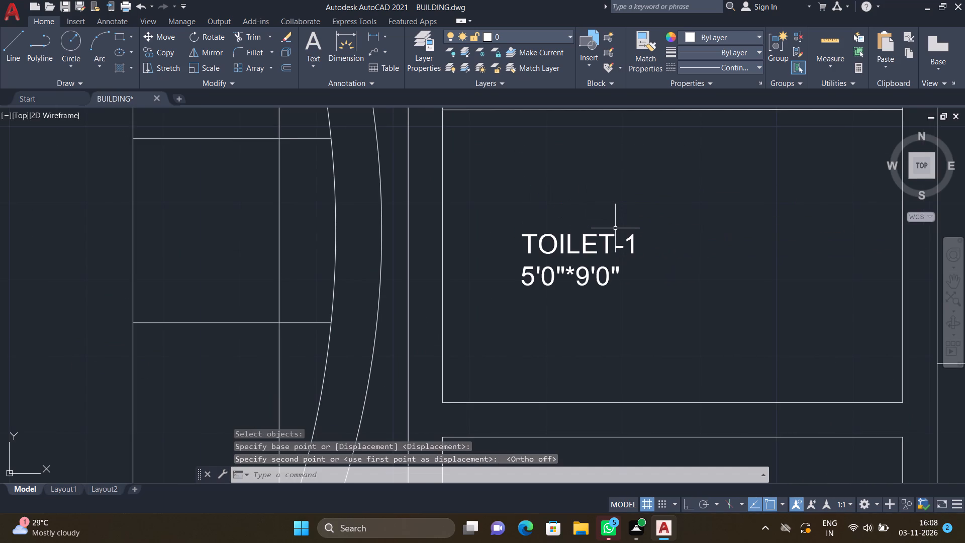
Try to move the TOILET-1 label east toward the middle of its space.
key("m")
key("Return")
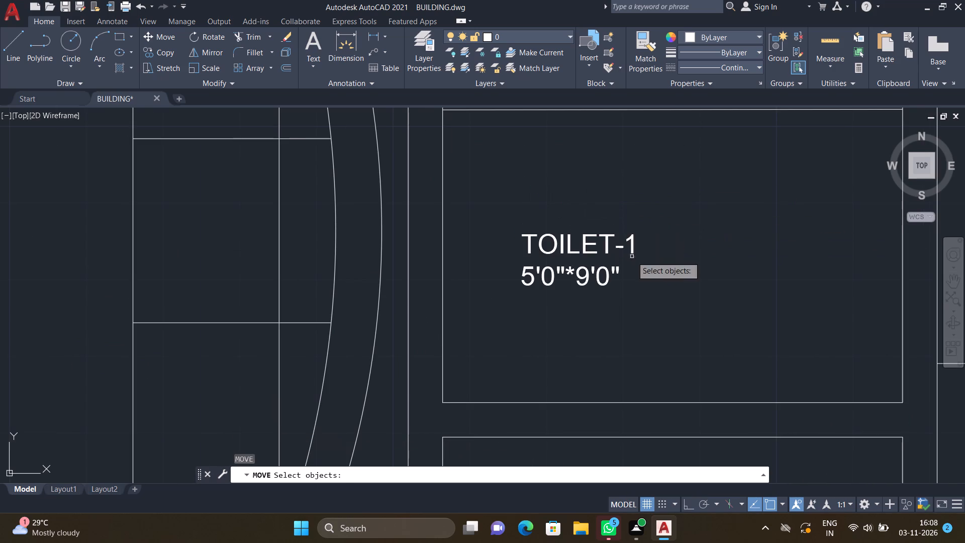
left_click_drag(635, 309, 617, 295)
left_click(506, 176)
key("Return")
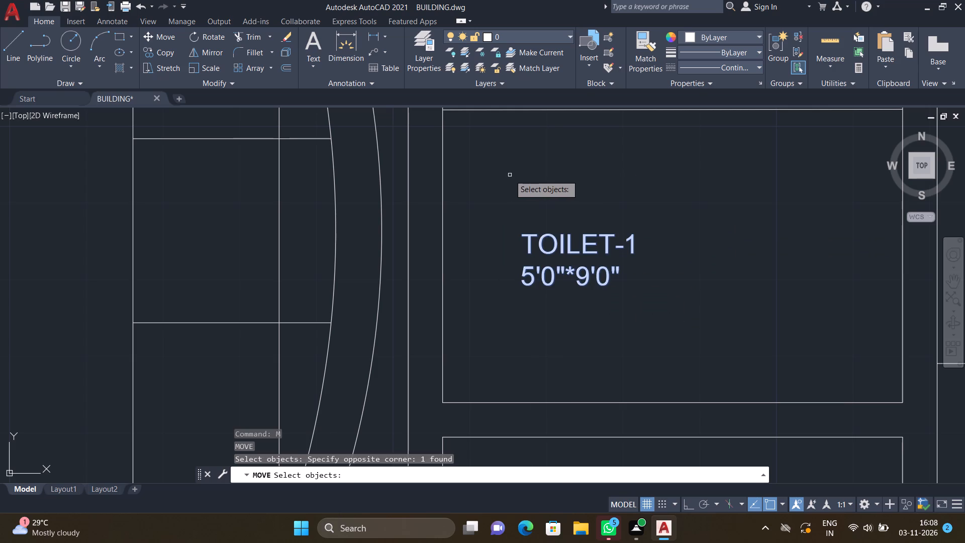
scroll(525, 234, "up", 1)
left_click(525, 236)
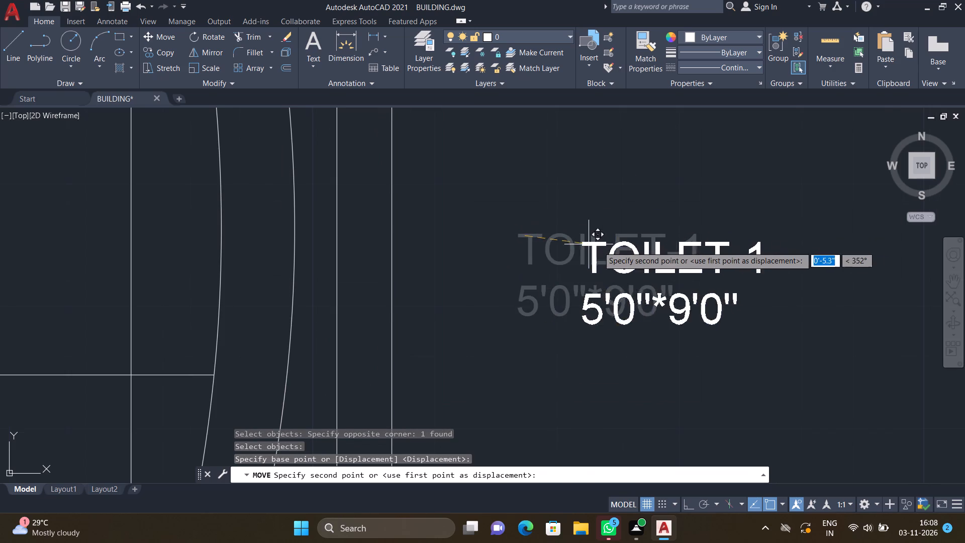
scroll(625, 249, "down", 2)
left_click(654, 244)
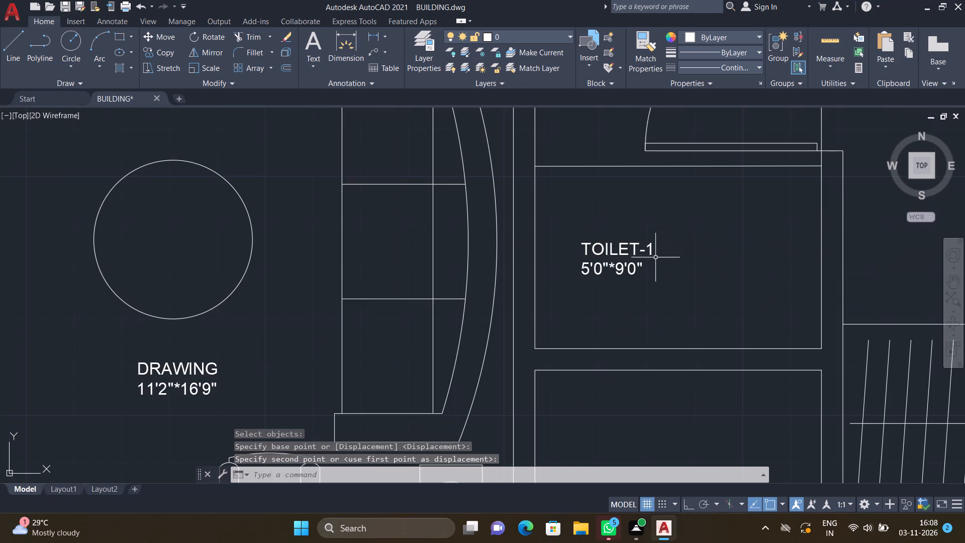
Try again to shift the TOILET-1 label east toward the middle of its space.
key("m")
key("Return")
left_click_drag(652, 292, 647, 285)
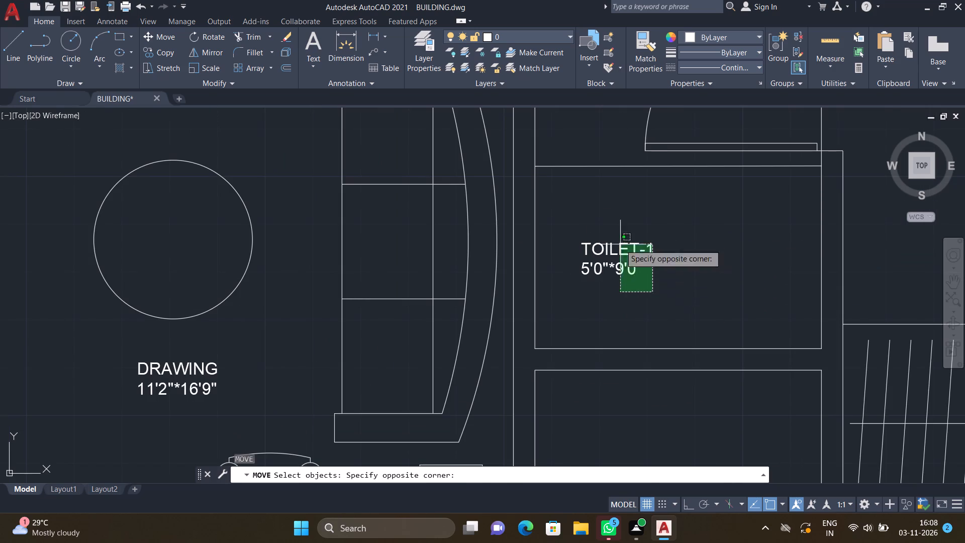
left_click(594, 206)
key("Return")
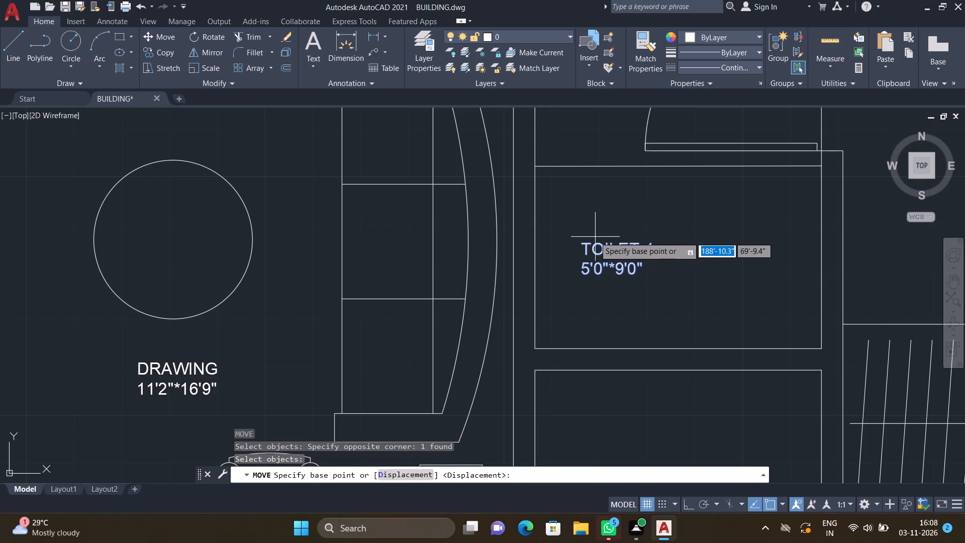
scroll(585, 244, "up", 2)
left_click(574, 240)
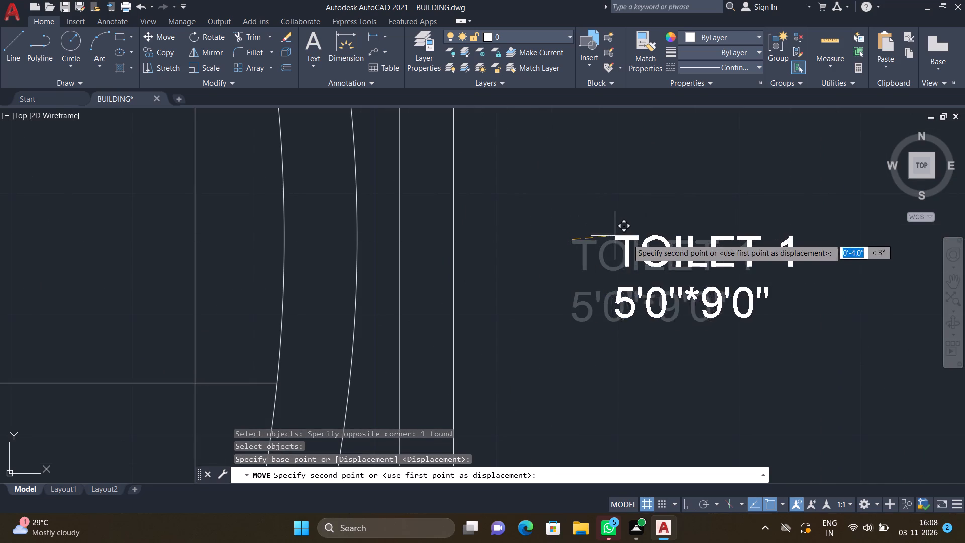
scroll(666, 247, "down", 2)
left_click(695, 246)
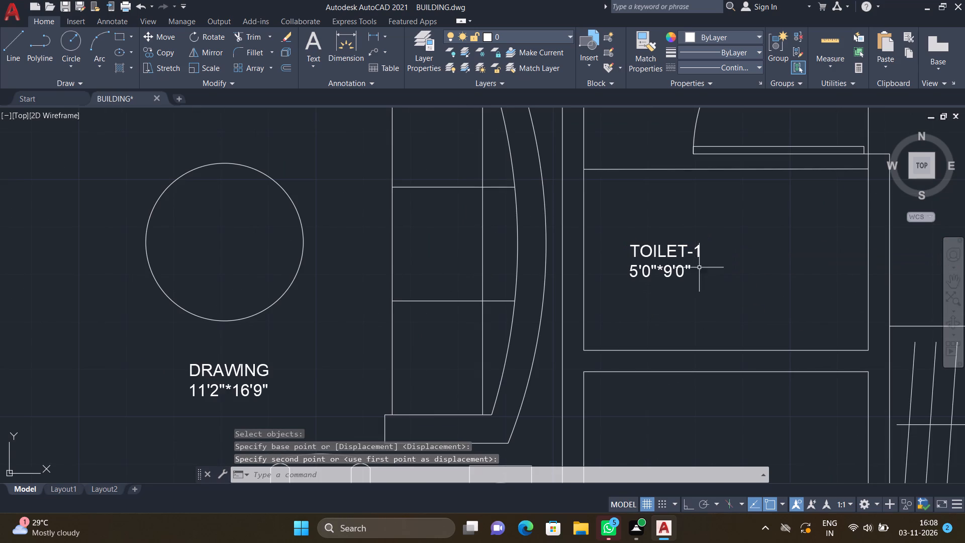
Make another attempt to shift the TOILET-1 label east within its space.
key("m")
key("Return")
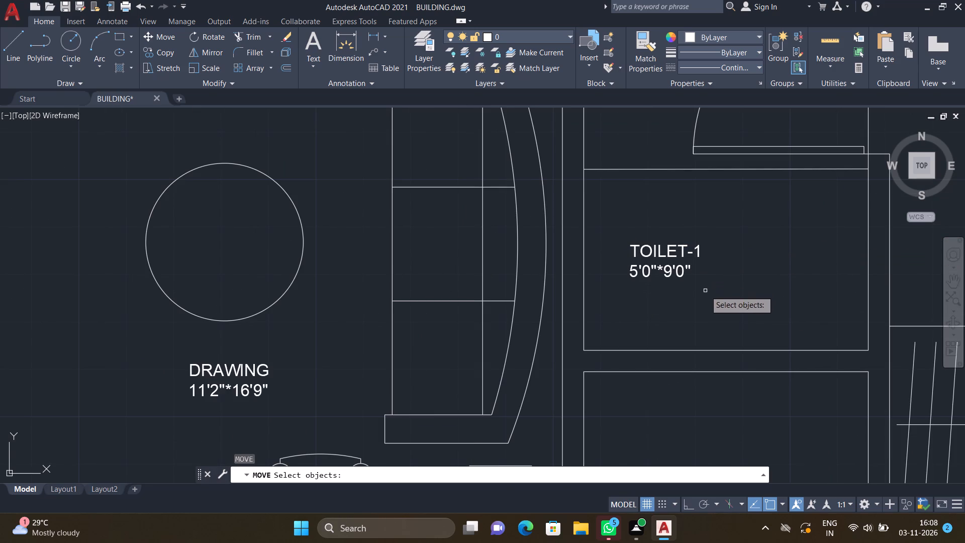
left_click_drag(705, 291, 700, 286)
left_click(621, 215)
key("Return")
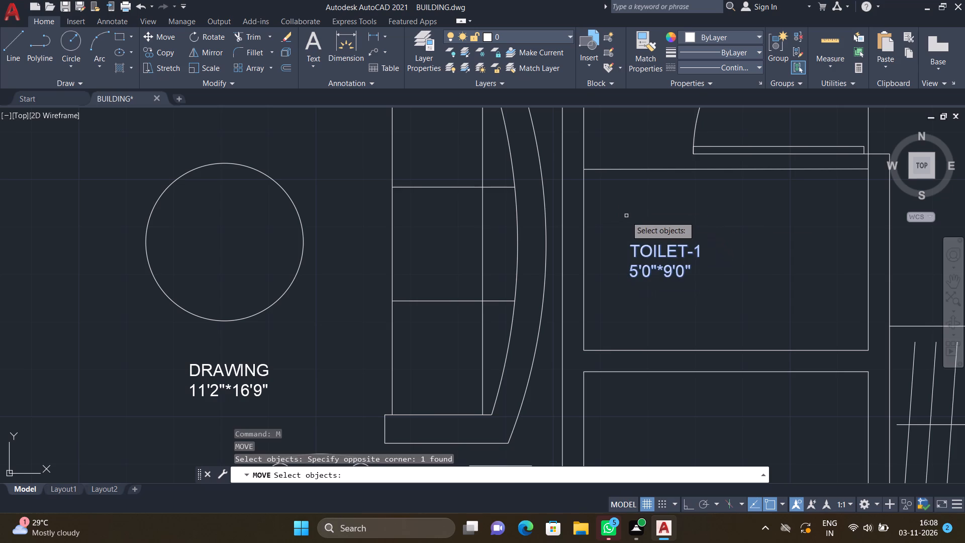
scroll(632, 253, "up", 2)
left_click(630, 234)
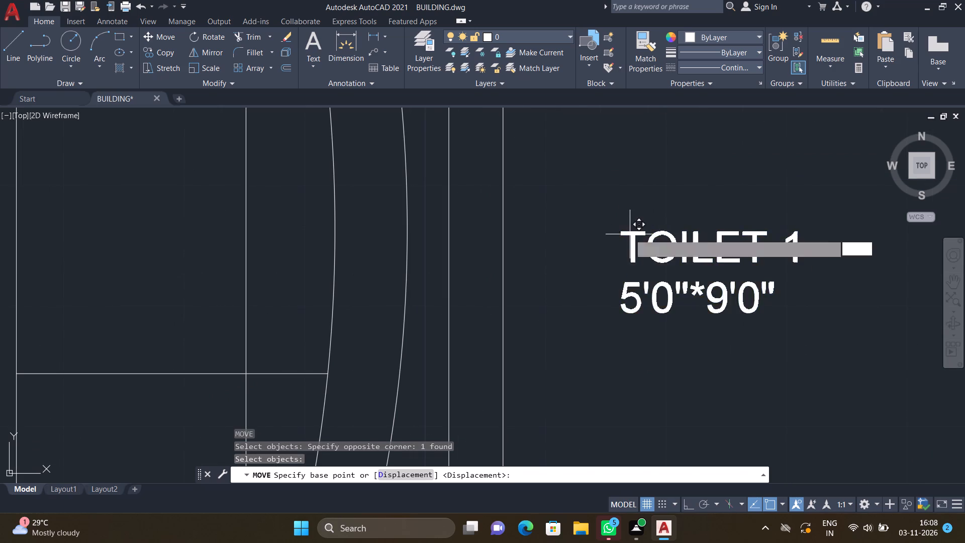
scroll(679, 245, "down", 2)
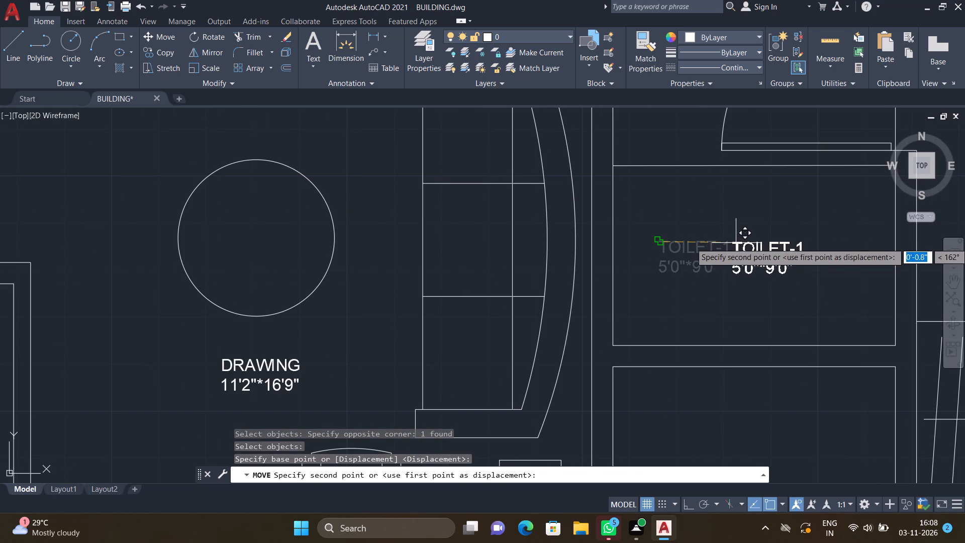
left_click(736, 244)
Move the TOILET-1 label east and slightly south so it sits near the middle of its space.
key("m")
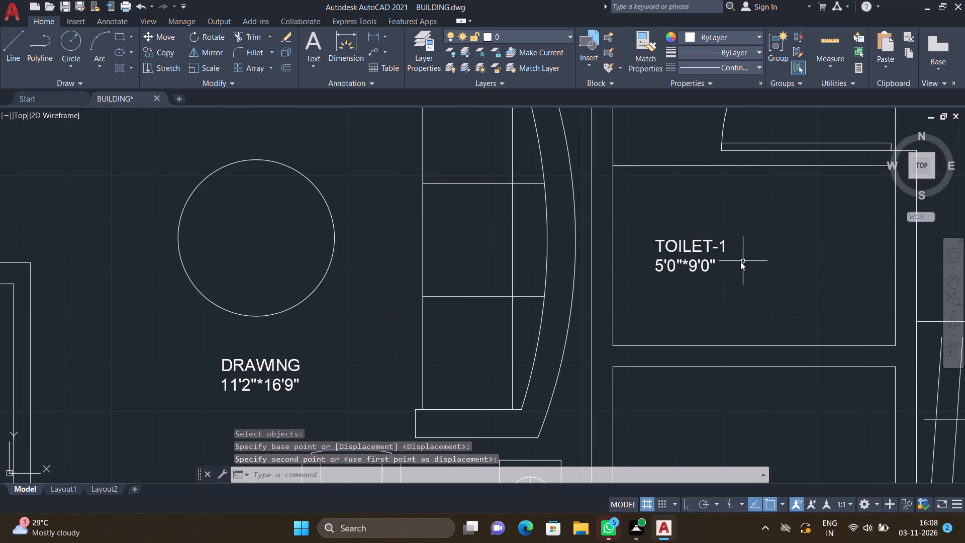
key("Return")
scroll(730, 279, "up", 2)
left_click_drag(725, 284, 707, 268)
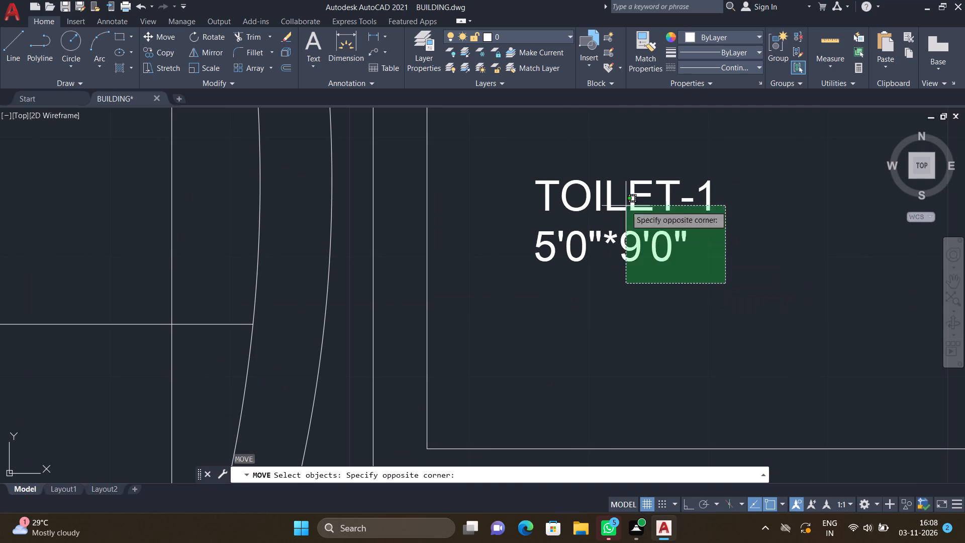
left_click(513, 143)
key("Return")
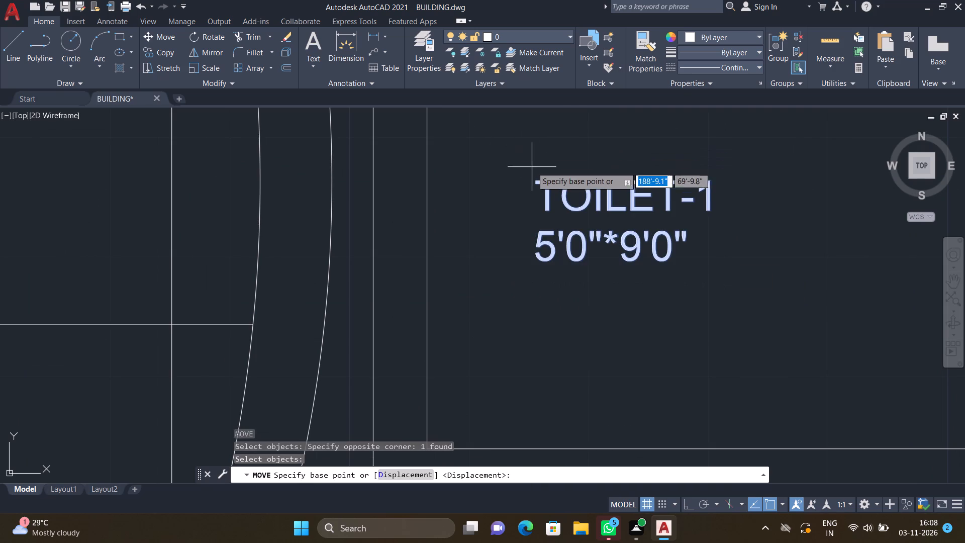
left_click(541, 179)
scroll(633, 186, "down", 3)
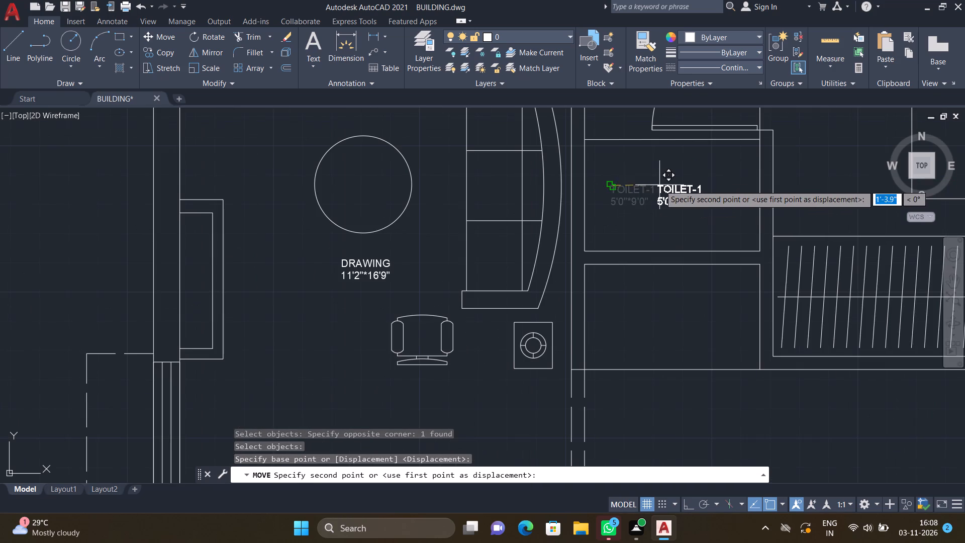
left_click(665, 197)
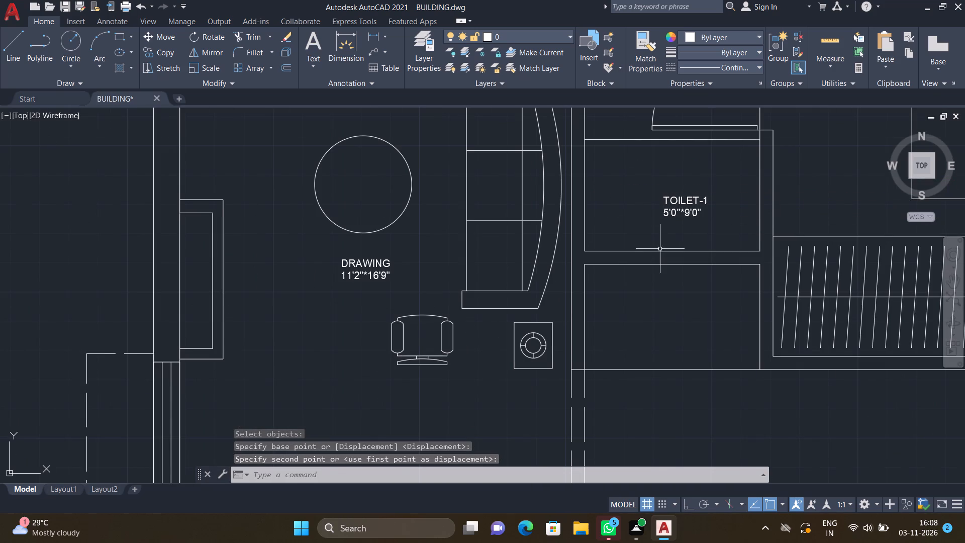
Add a multiline text label reading POOJA inside the small room directly south of TOILET-1.
scroll(660, 263, "down", 1)
scroll(687, 306, "up", 3)
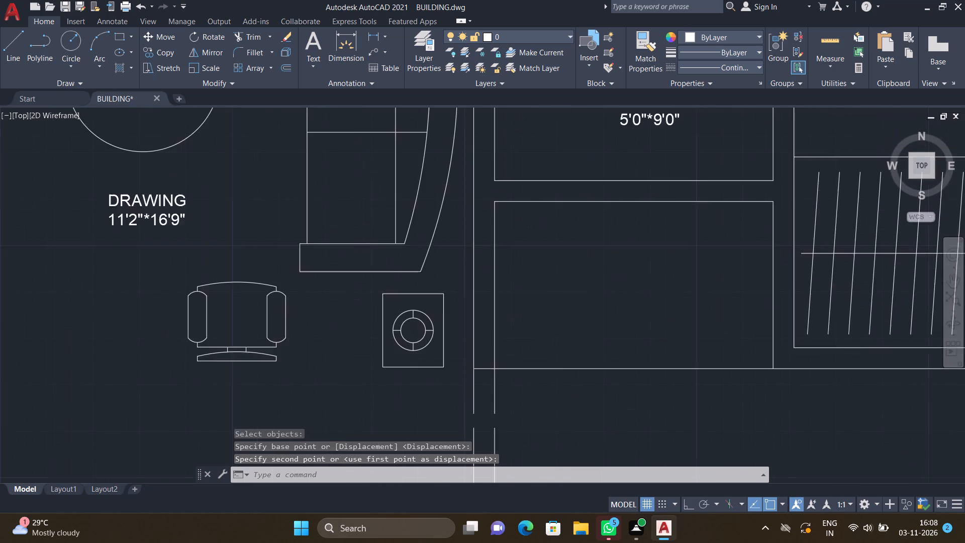
type("MT")
key("Return")
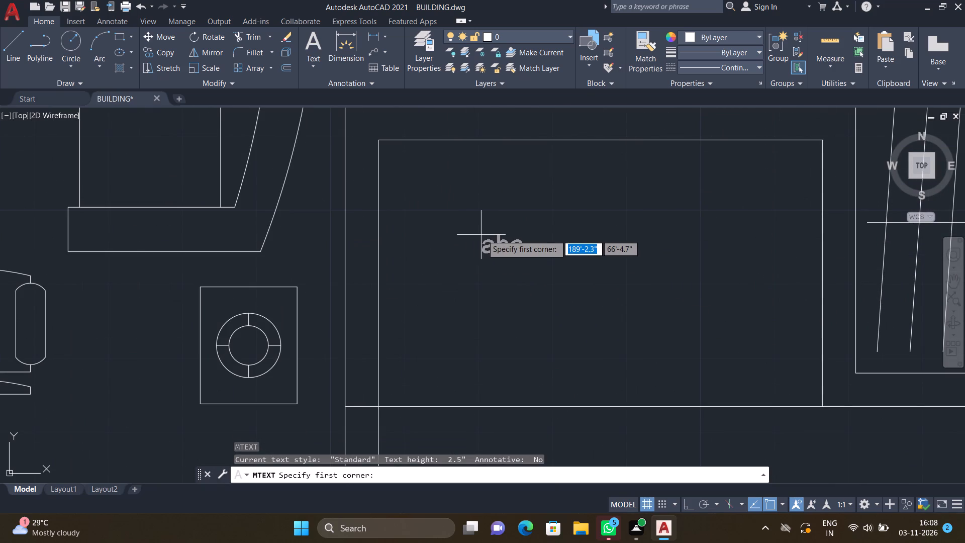
left_click_drag(492, 236, 502, 250)
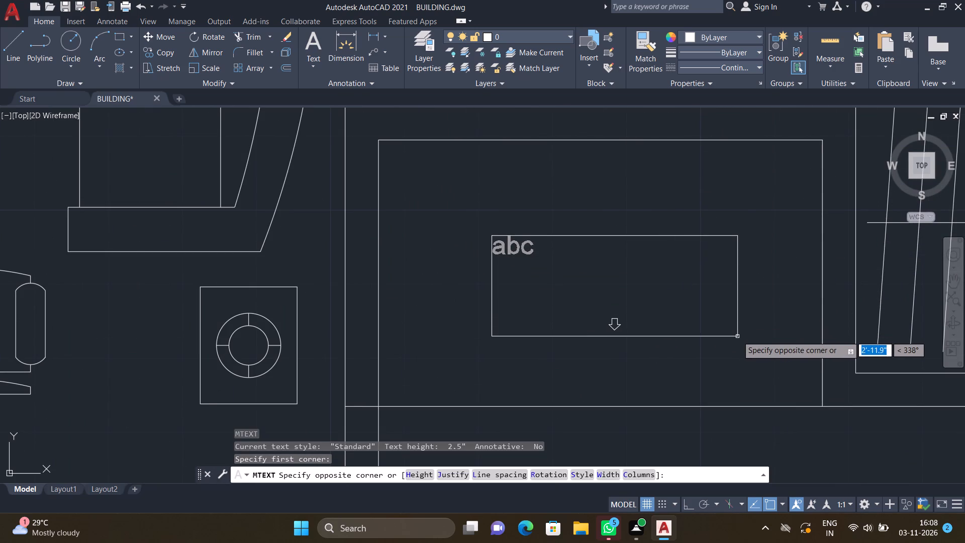
left_click(737, 336)
type("POOJA")
key("Return")
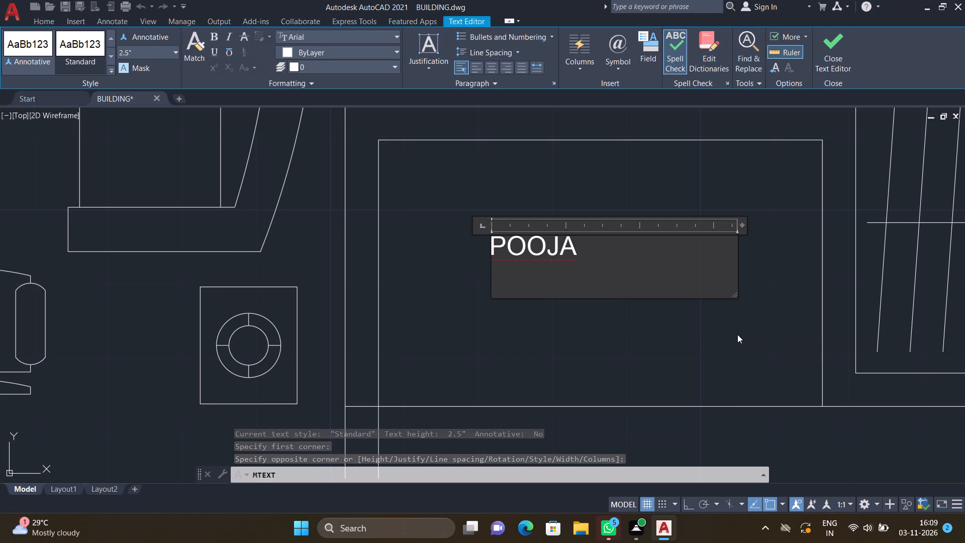
key("Escape")
left_click(503, 261)
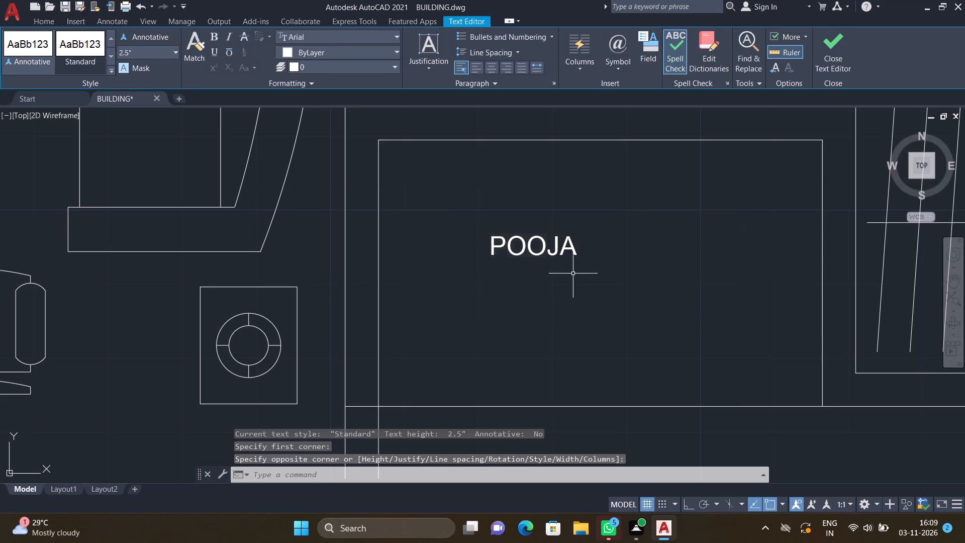
Move the POOJA label about 0'-11.7" east-southeast so it sits near the middle of its room.
key("m")
key("Return")
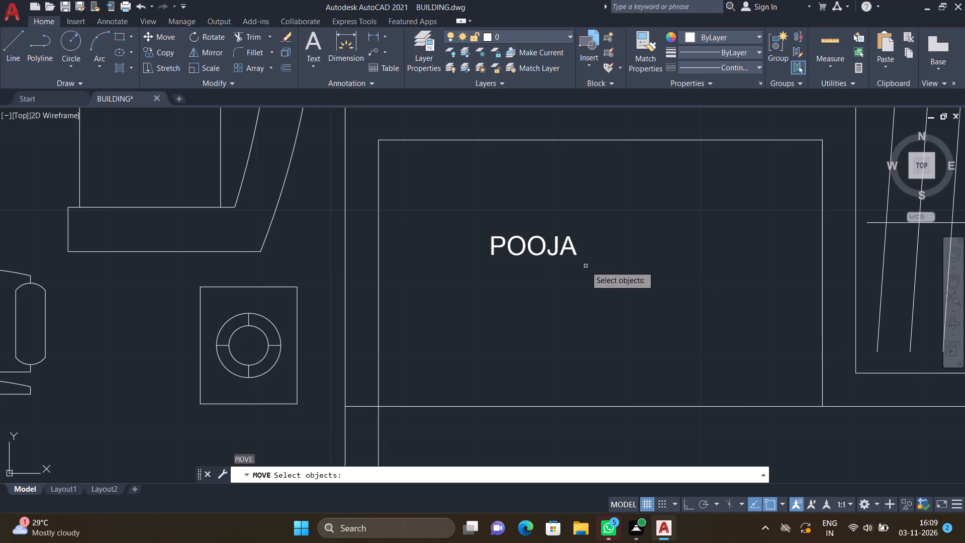
left_click_drag(588, 271, 582, 268)
left_click(459, 215)
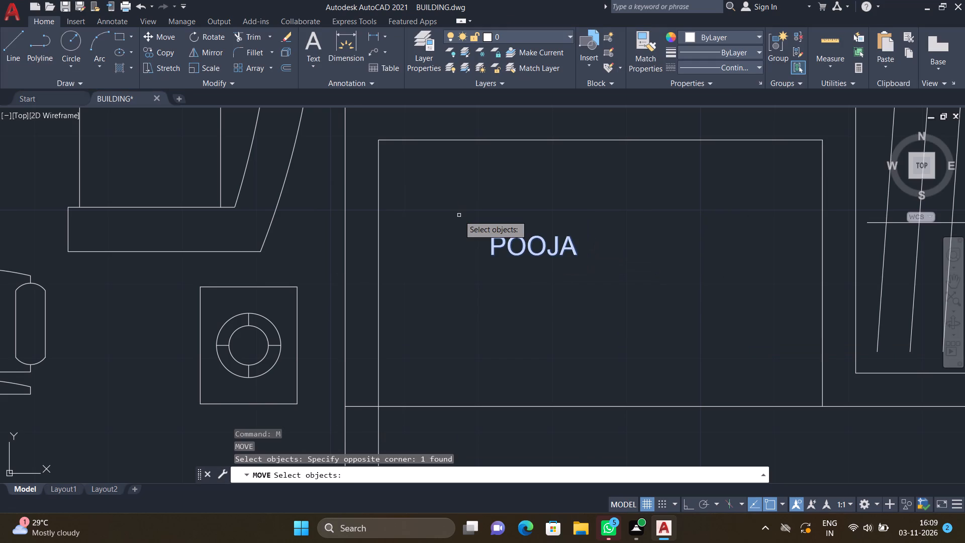
key("Return")
scroll(491, 237, "up", 2)
left_click(491, 234)
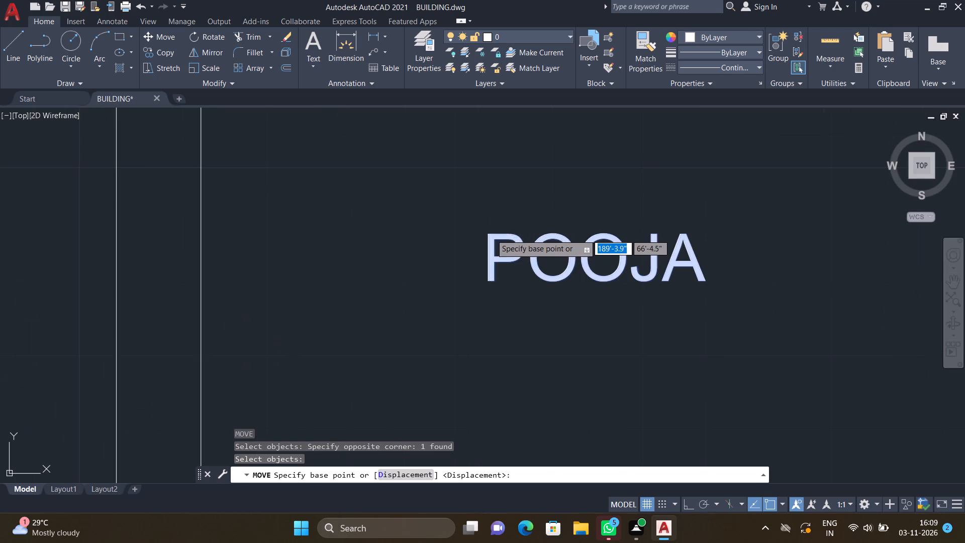
scroll(559, 266, "down", 2)
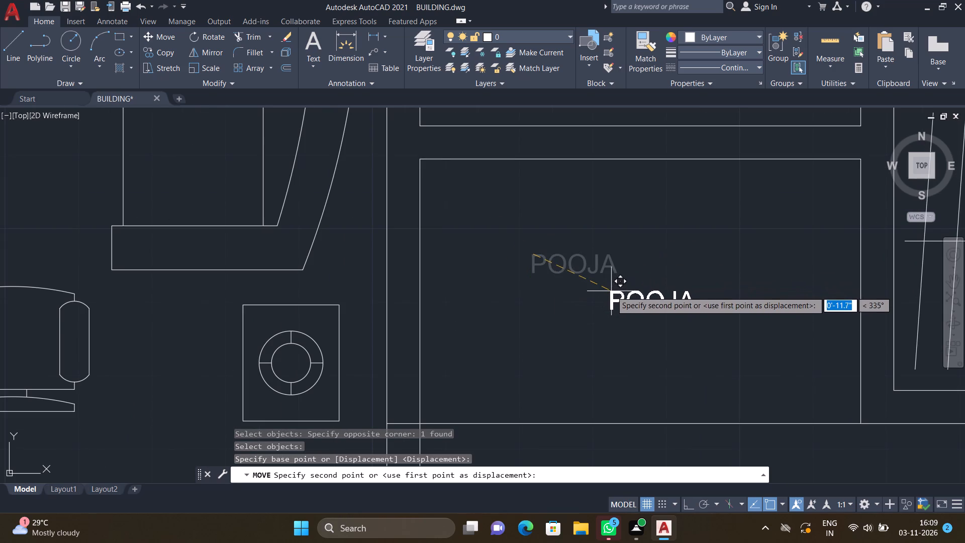
left_click(611, 291)
Add a two-line text label reading BEDROOM-1 and 11'0"*12'0" between the bed and wardrobe in the bedroom east of TOILET-1.
scroll(603, 280, "down", 3)
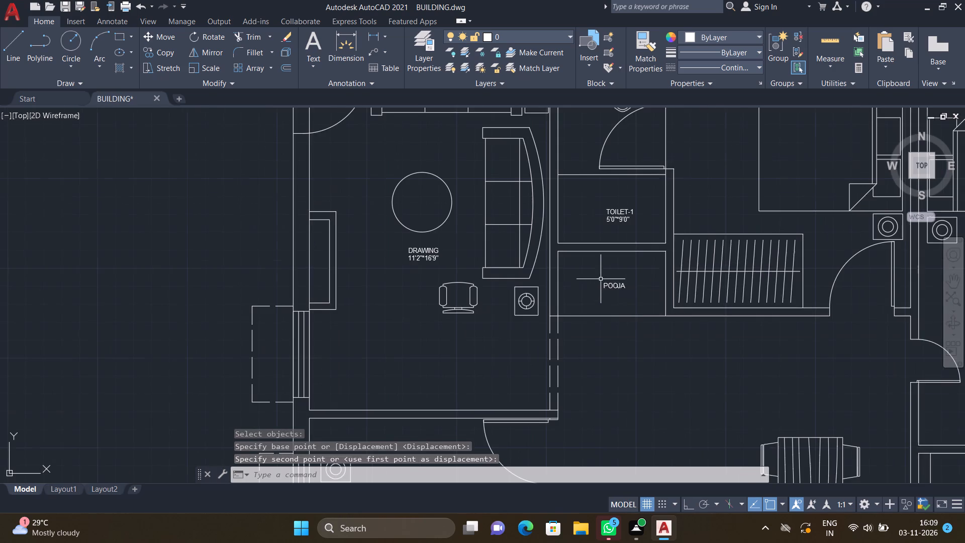
middle_click_drag(597, 318, 516, 305)
scroll(526, 305, "down", 3)
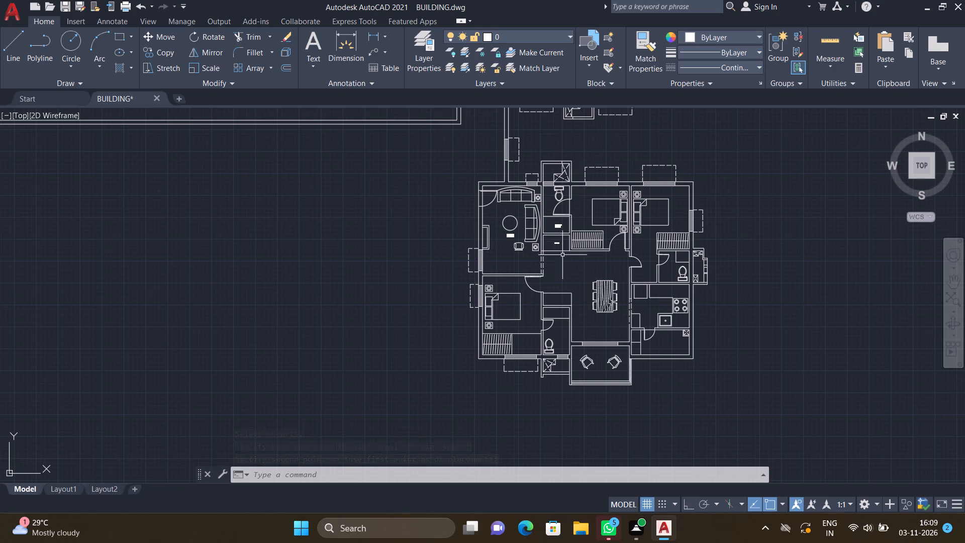
scroll(582, 212, "up", 3)
key("m")
key("t")
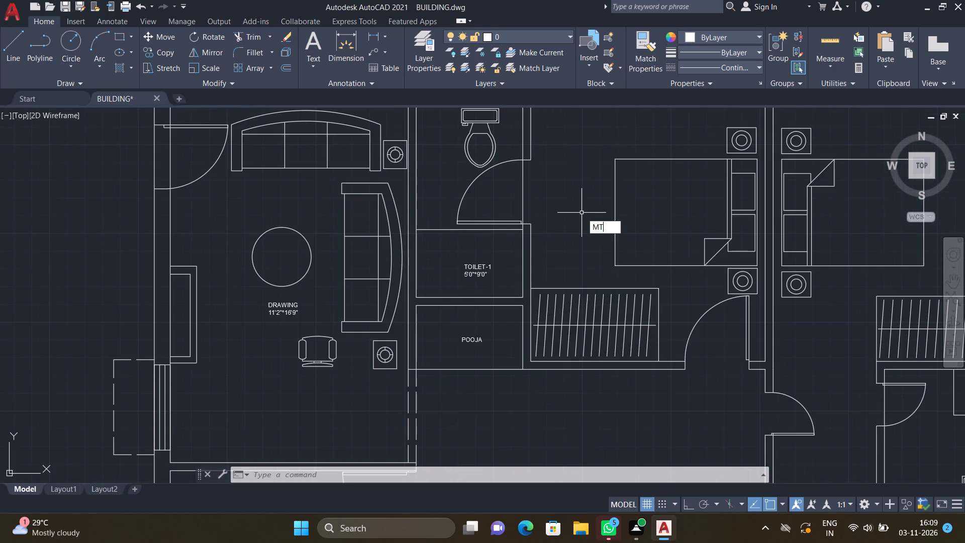
key("Return")
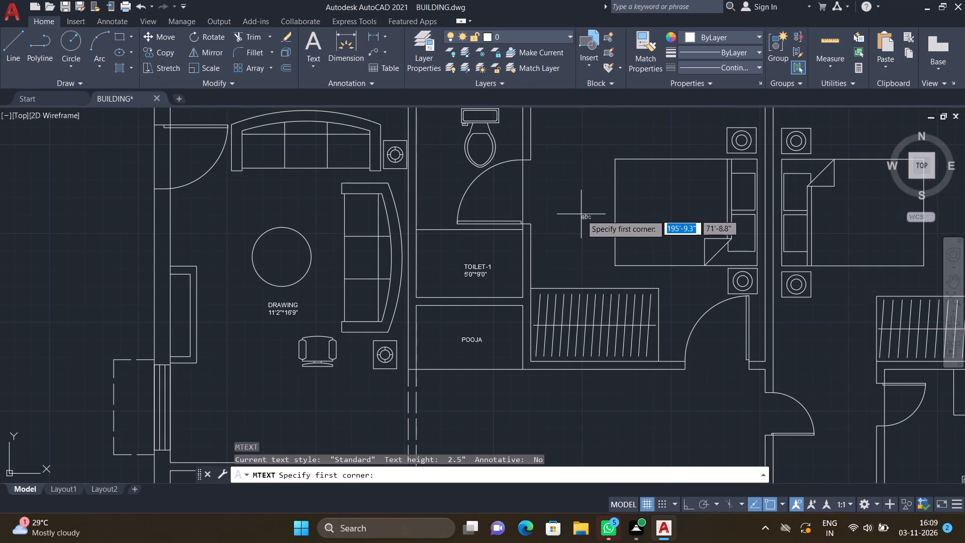
scroll(584, 249, "down", 1)
scroll(604, 273, "up", 3)
scroll(571, 246, "up", 3)
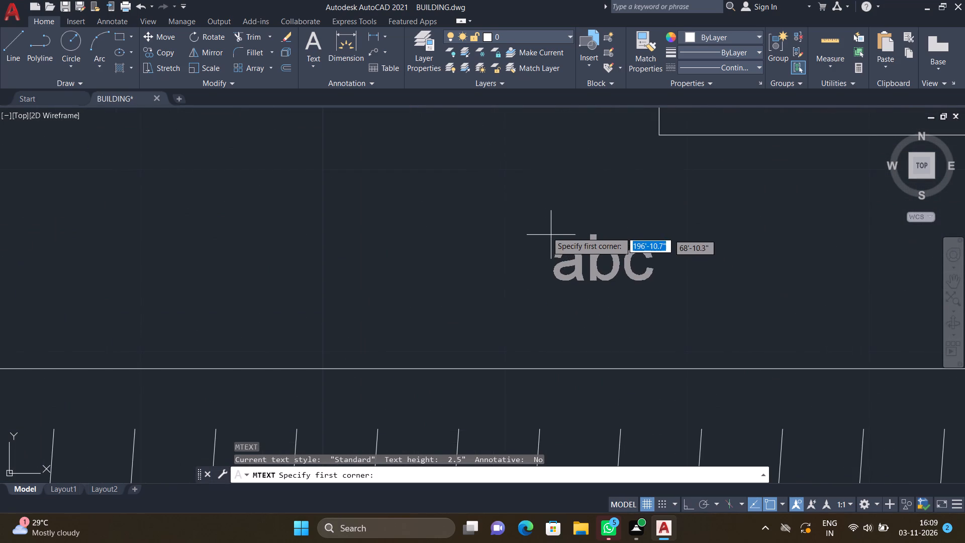
left_click_drag(485, 164, 490, 170)
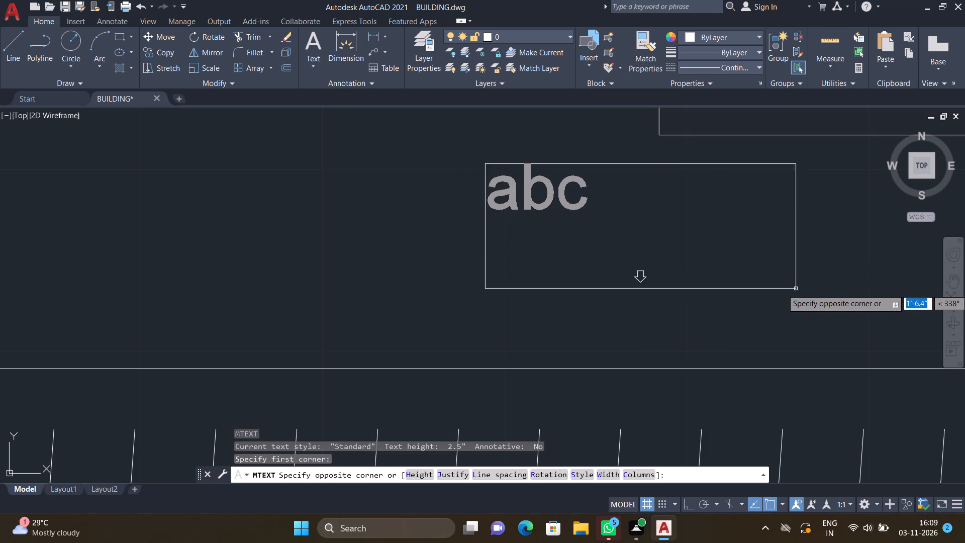
left_click(848, 307)
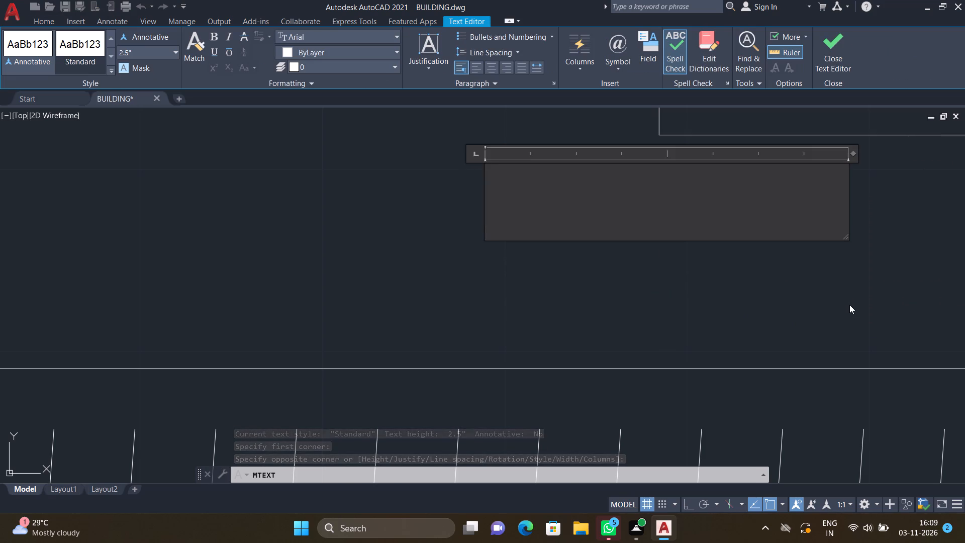
type("BEDROOM")
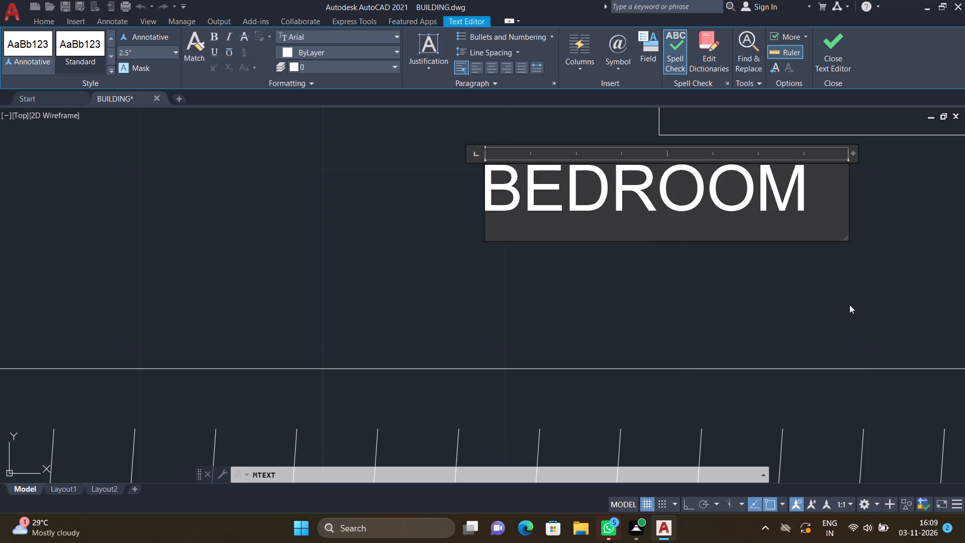
type("-1")
key("Return")
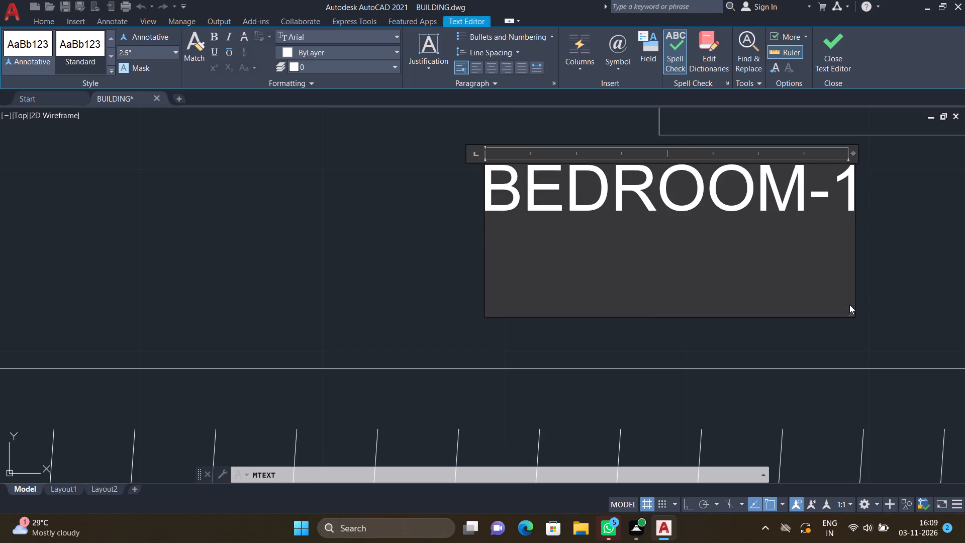
type("11'")
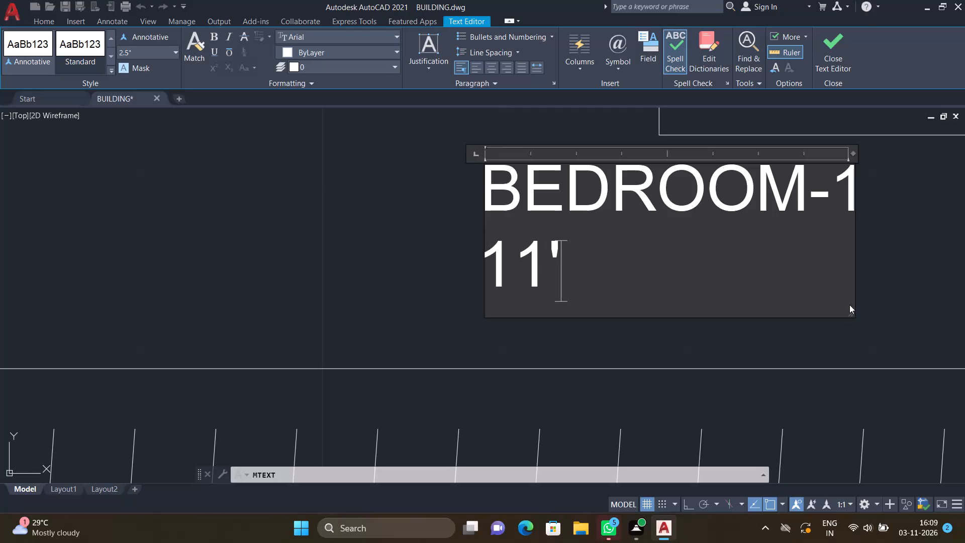
type("0\"*")
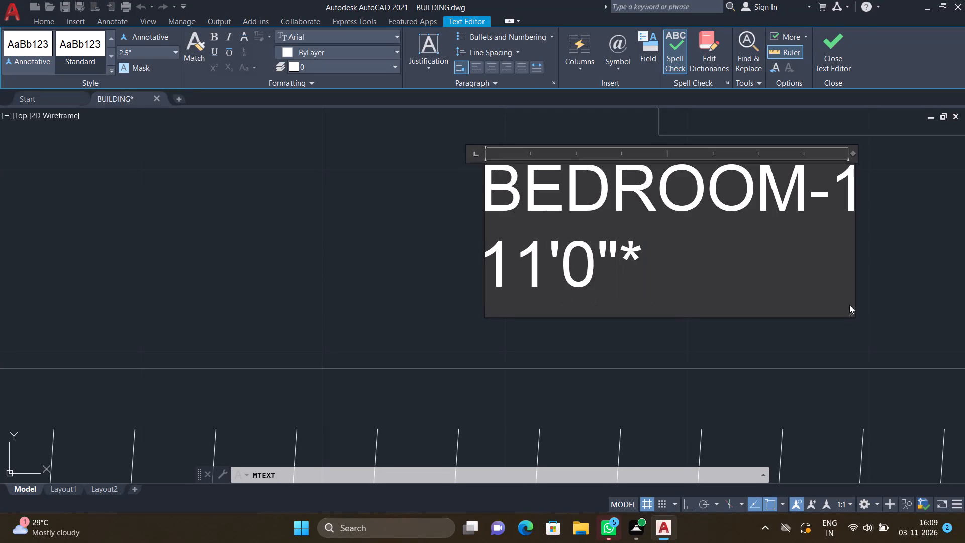
type("12'")
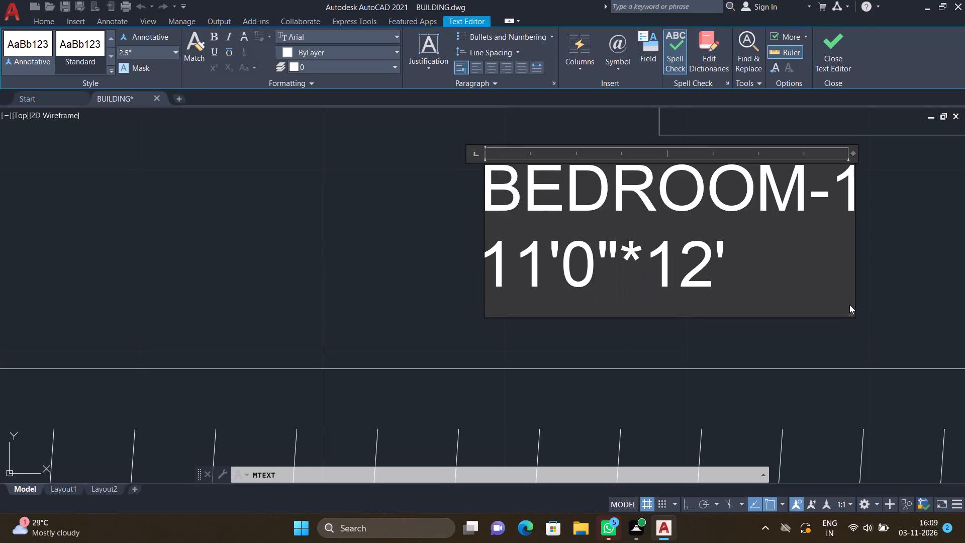
key("0")
key("shift+quotedbl")
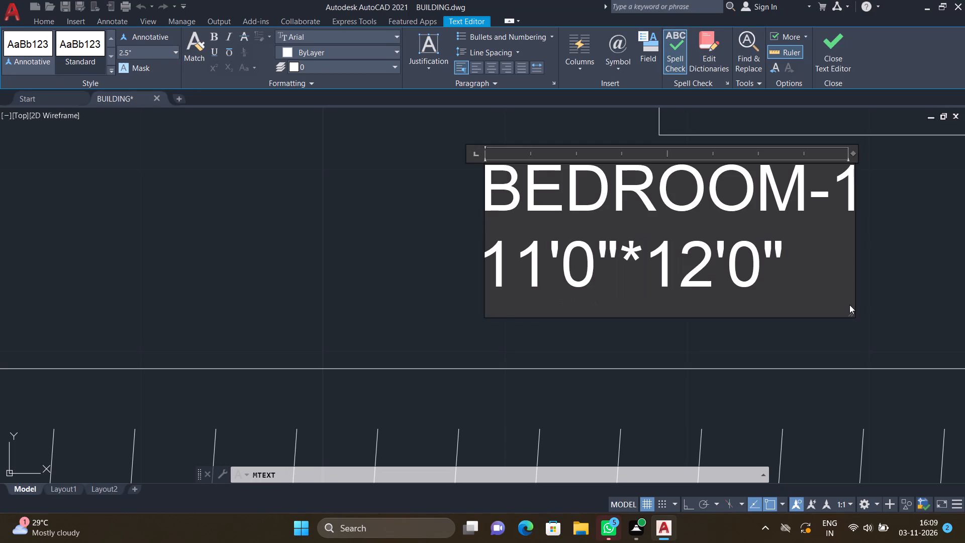
key("Return")
key("Escape")
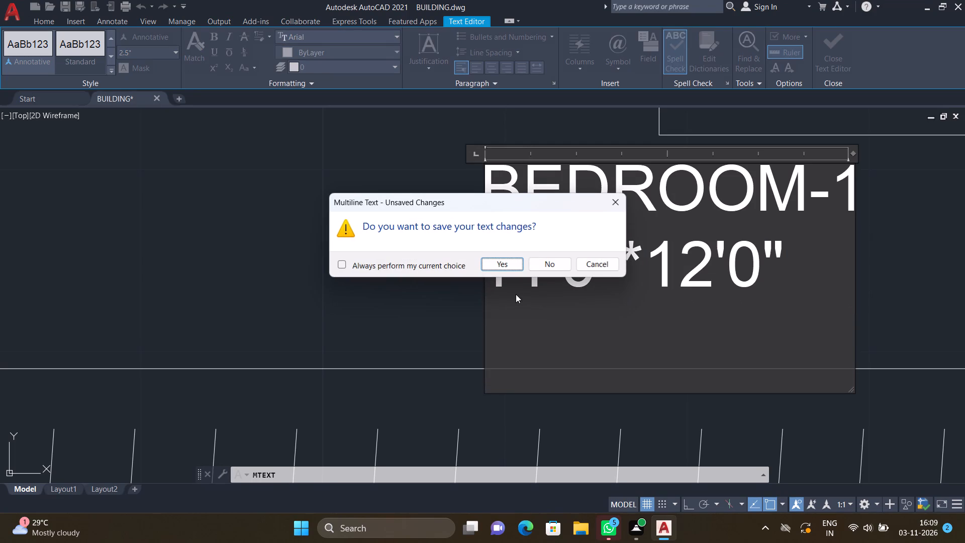
left_click(512, 266)
Move the BEDROOM-1 label about 1'-0.9" east and slightly south, keeping it between the bed and the wardrobe.
scroll(535, 274, "down", 3)
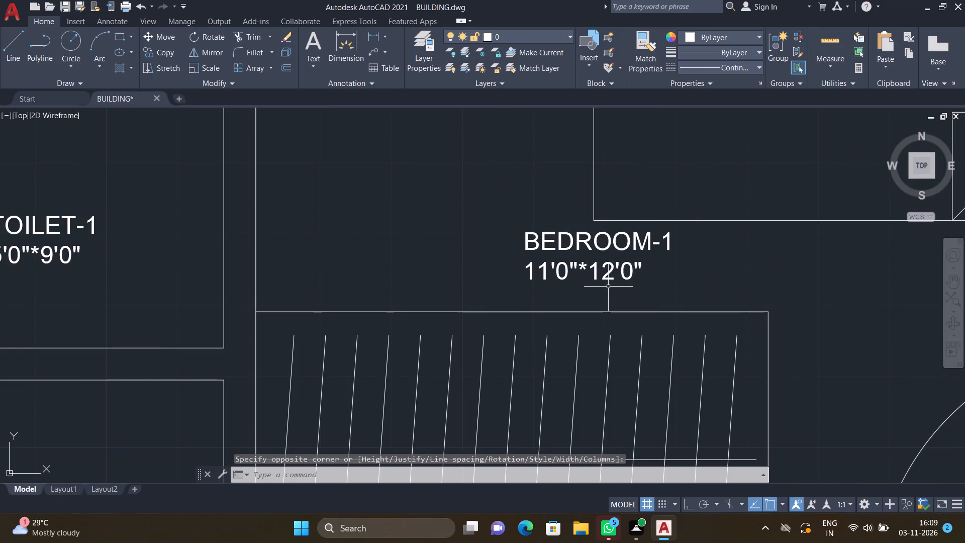
scroll(604, 288, "down", 2)
middle_click_drag(629, 323, 523, 287)
scroll(523, 287, "down", 2)
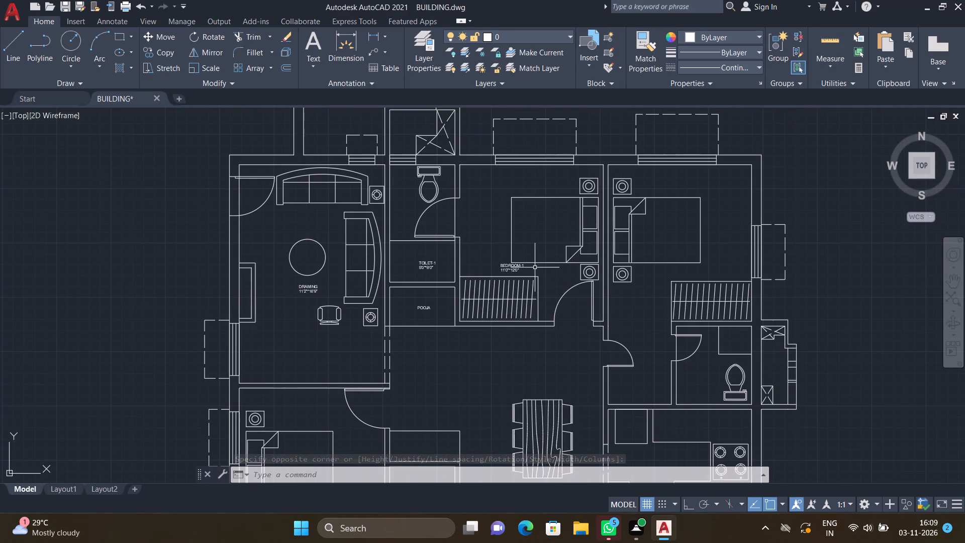
scroll(530, 267, "up", 3)
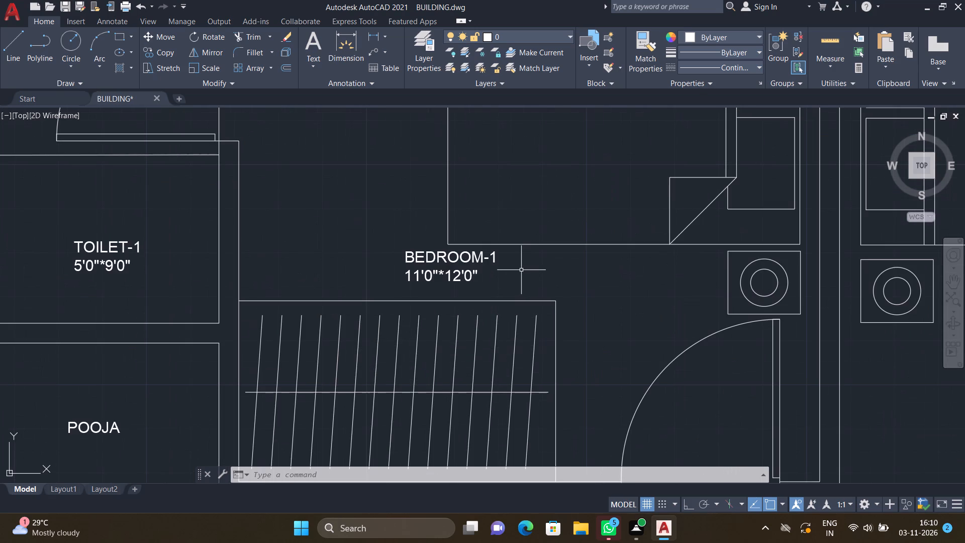
key("m")
key("Return")
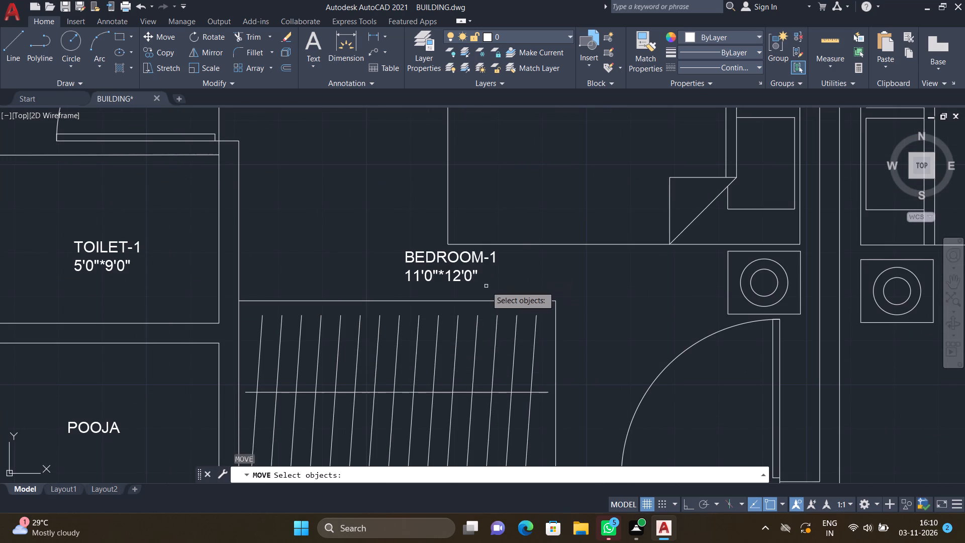
left_click_drag(485, 286, 480, 286)
left_click(359, 250)
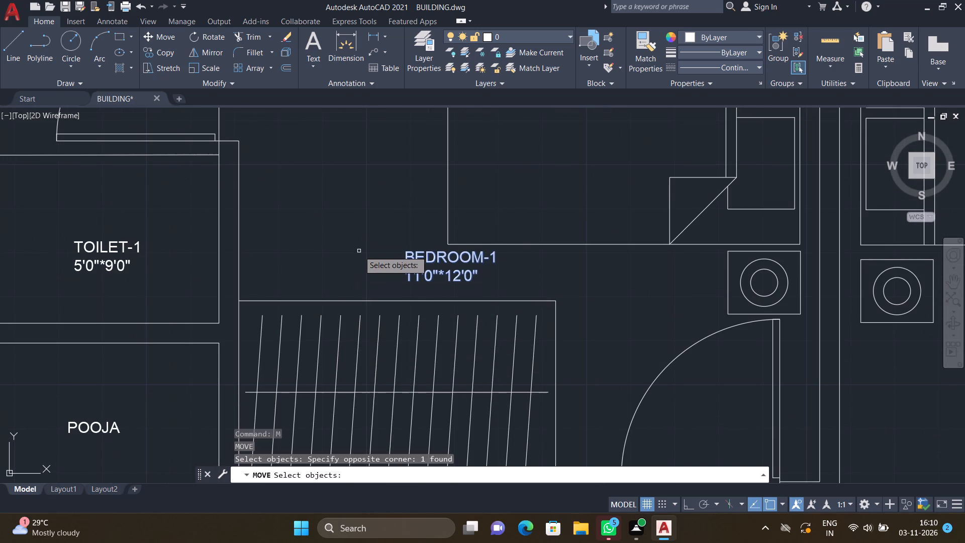
key("Return")
scroll(404, 271, "up", 2)
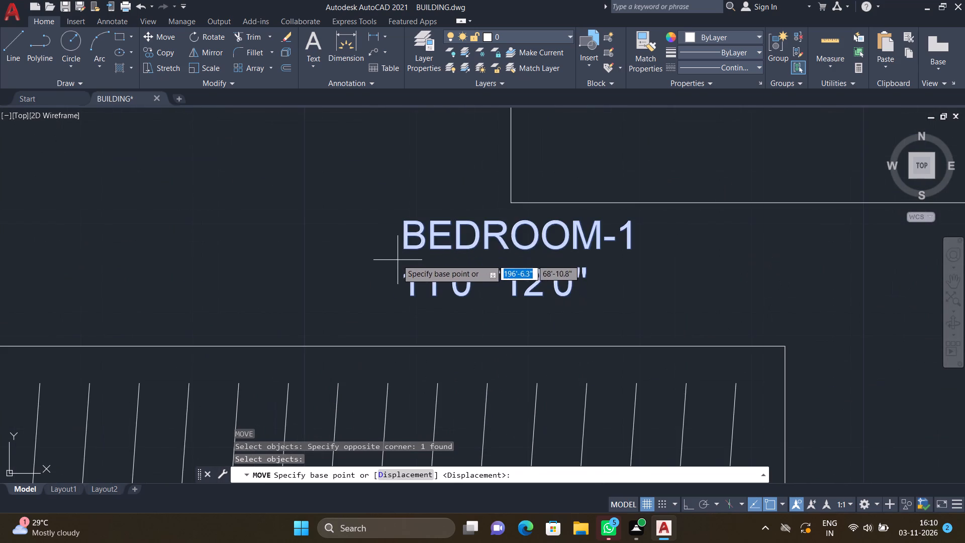
left_click(406, 224)
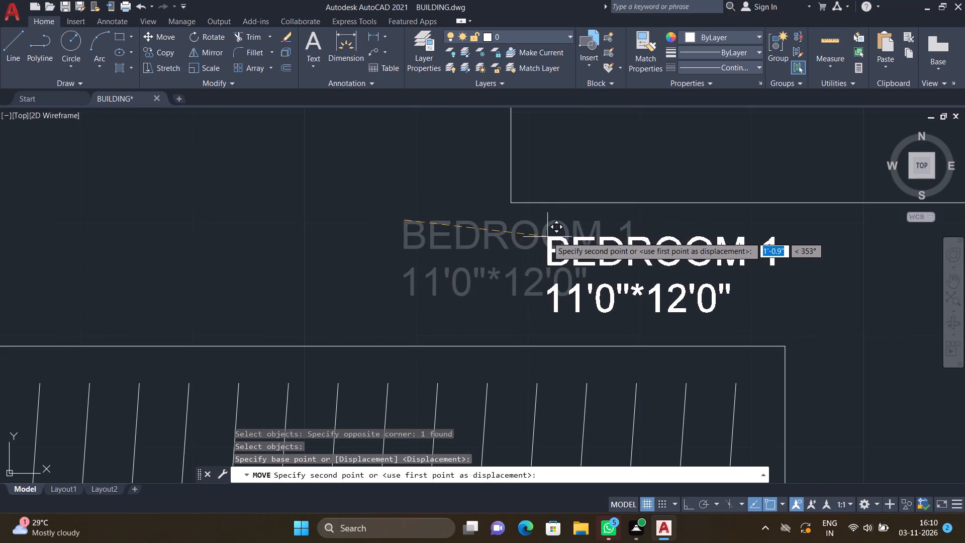
left_click(547, 237)
Add a two-line text label reading BEDROOM-2 and 11'0"*12'0" between the bed and wardrobe in the bedroom east of BEDROOM-1.
scroll(546, 228, "down", 3)
middle_click_drag(613, 264, 558, 300)
scroll(559, 300, "down", 4)
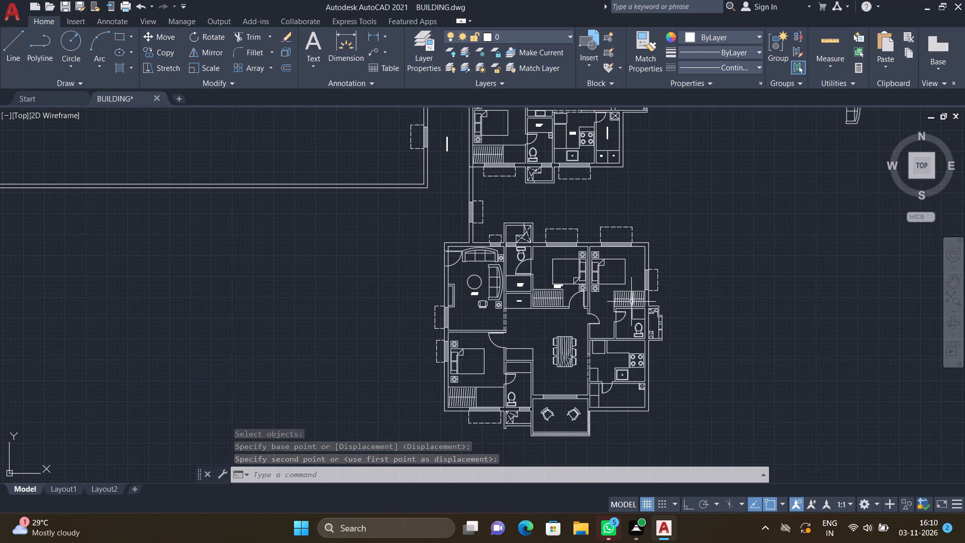
scroll(630, 302, "up", 3)
scroll(610, 265, "up", 3)
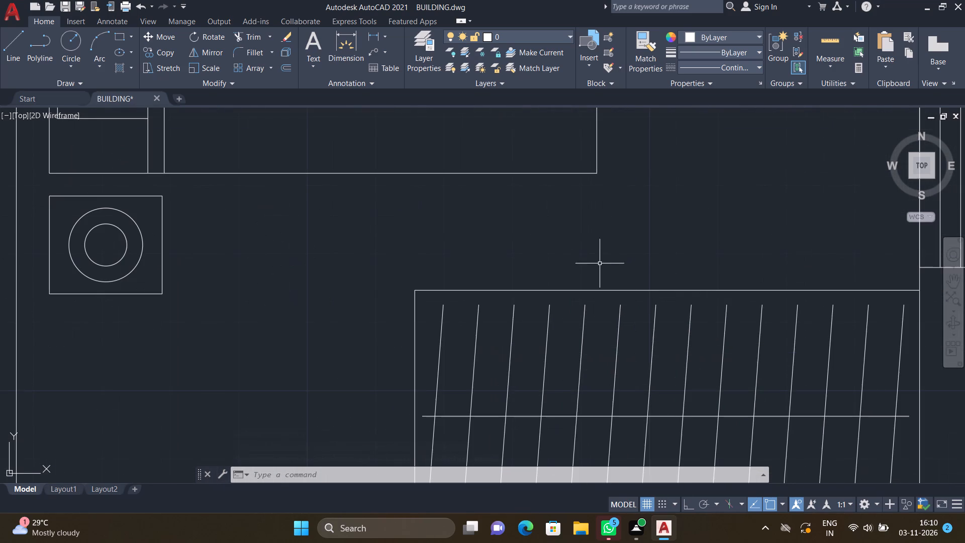
type("MT")
key("Return")
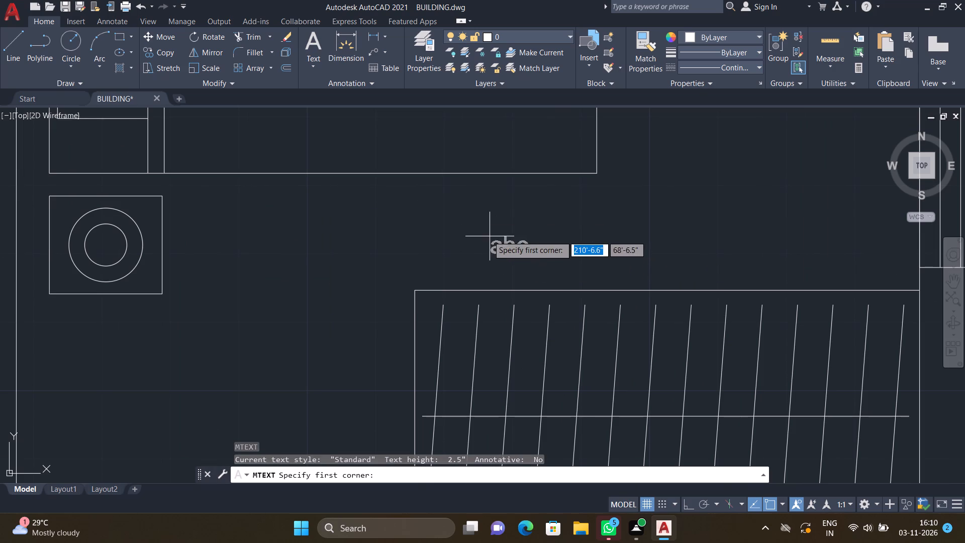
left_click(473, 189)
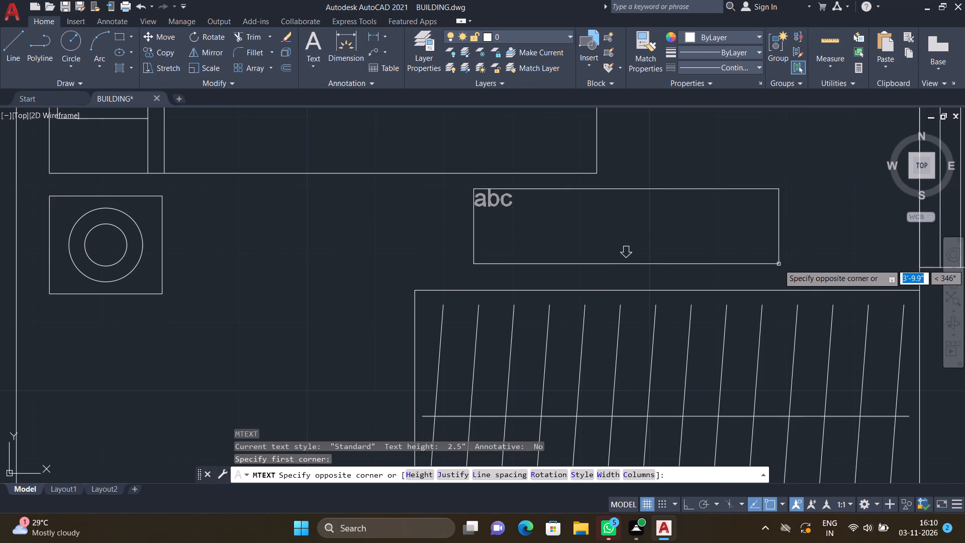
left_click(761, 270)
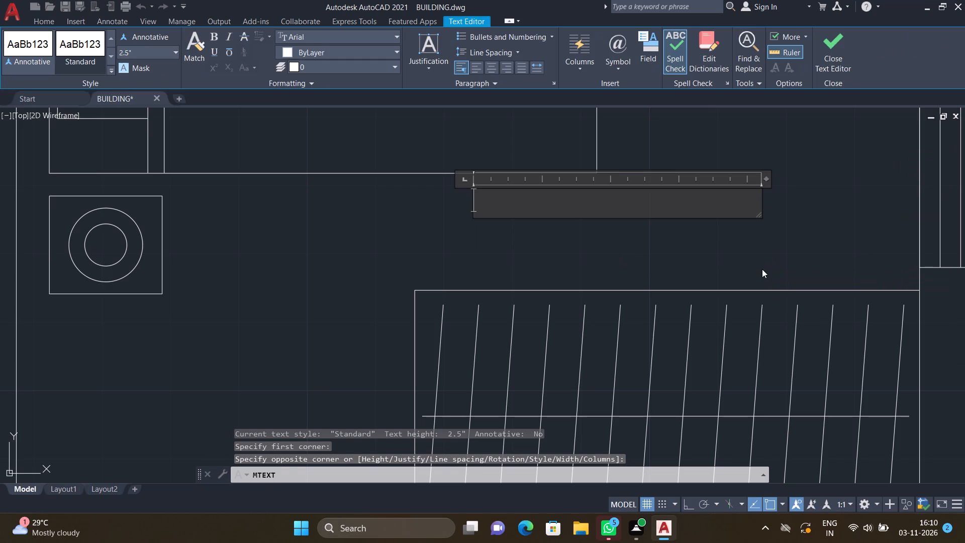
type("BEDROOM")
type("-2")
key("Return")
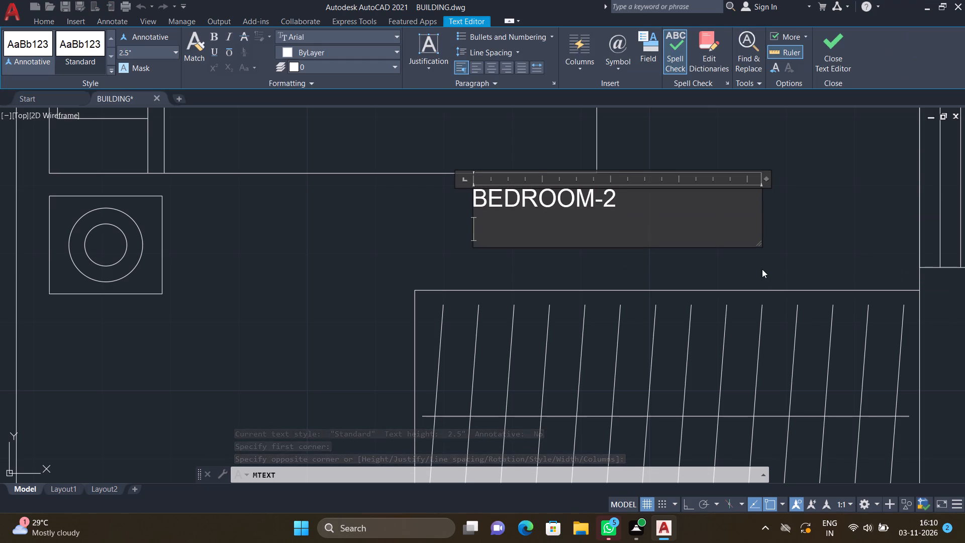
type("11'0\"*")
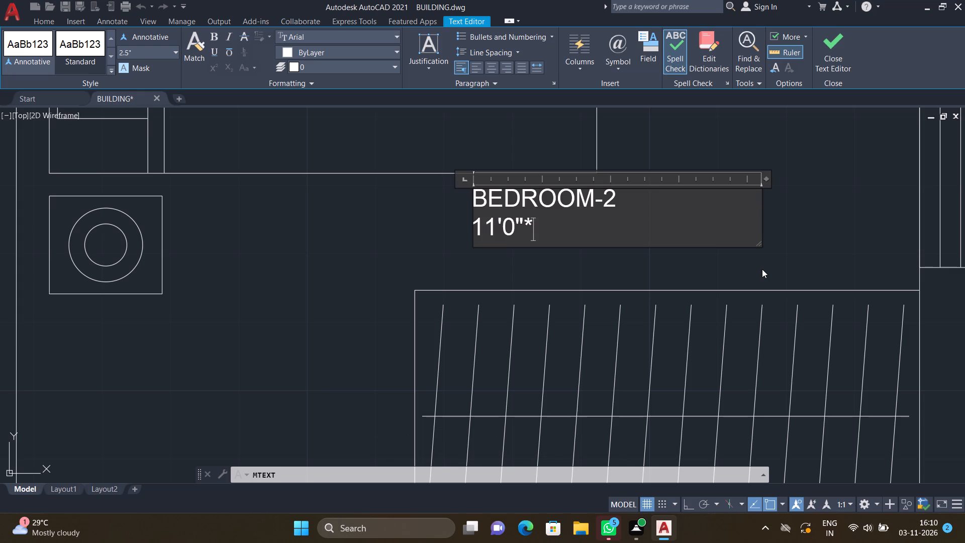
type("12'")
type("0\"")
key("Return")
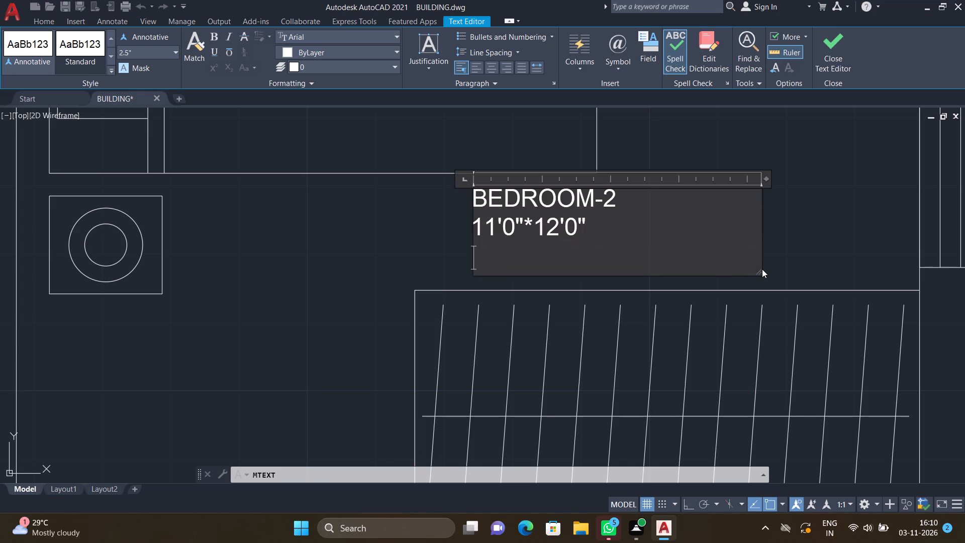
key("Escape")
left_click(508, 267)
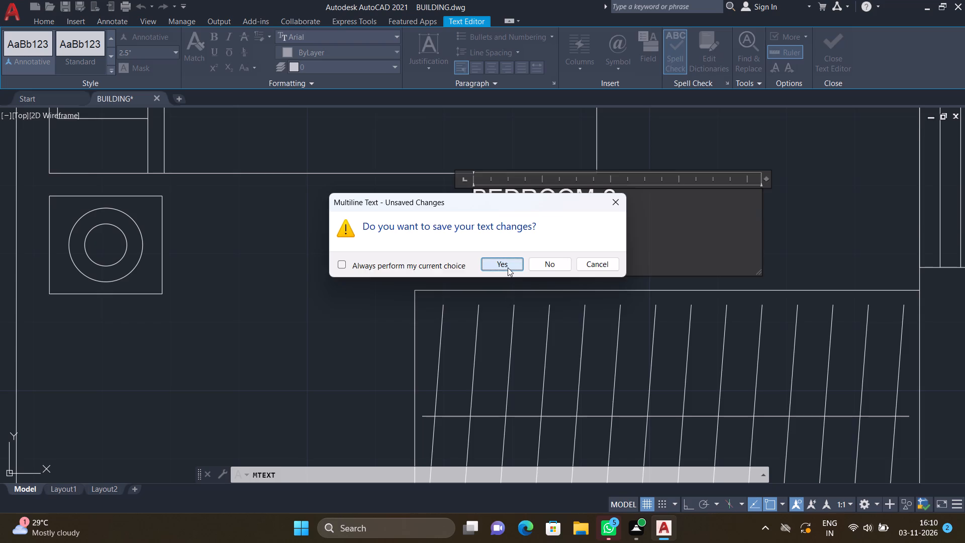
Add a multiline text label reading D on the crossed duct area just north of TOILET-1.
scroll(497, 280, "down", 3)
scroll(541, 260, "down", 2)
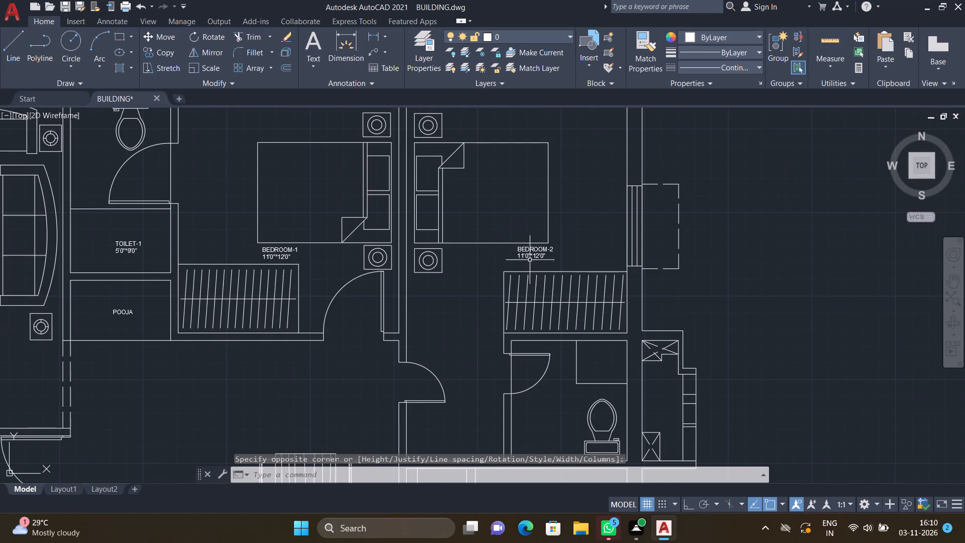
scroll(435, 284, "down", 3)
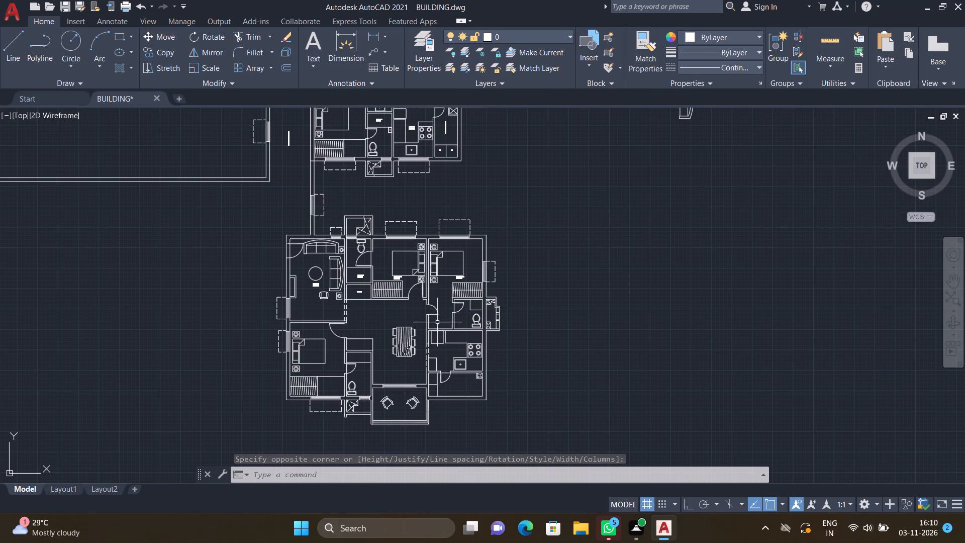
scroll(437, 326, "down", 1)
scroll(343, 358, "up", 3)
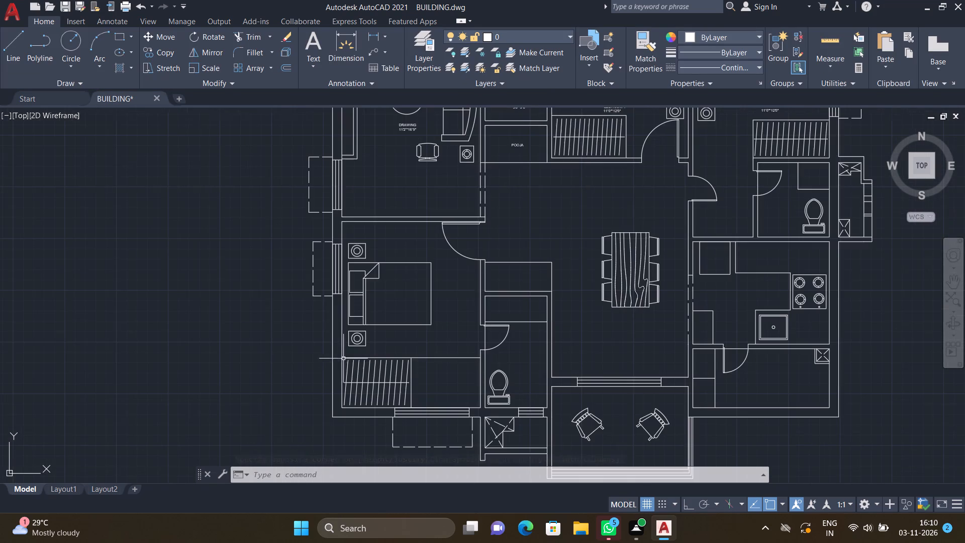
scroll(416, 236, "up", 2)
middle_click_drag(418, 237, 430, 308)
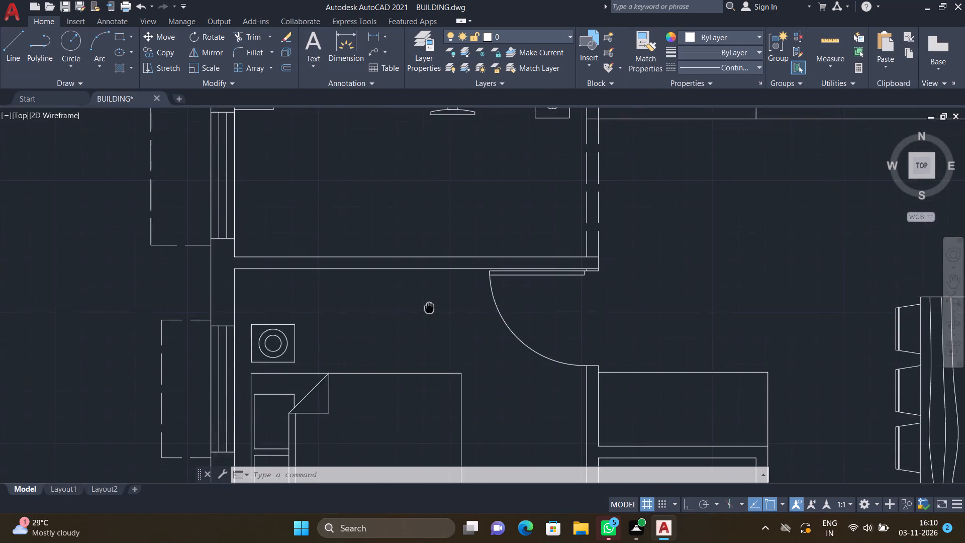
scroll(430, 306, "down", 4)
scroll(447, 182, "up", 3)
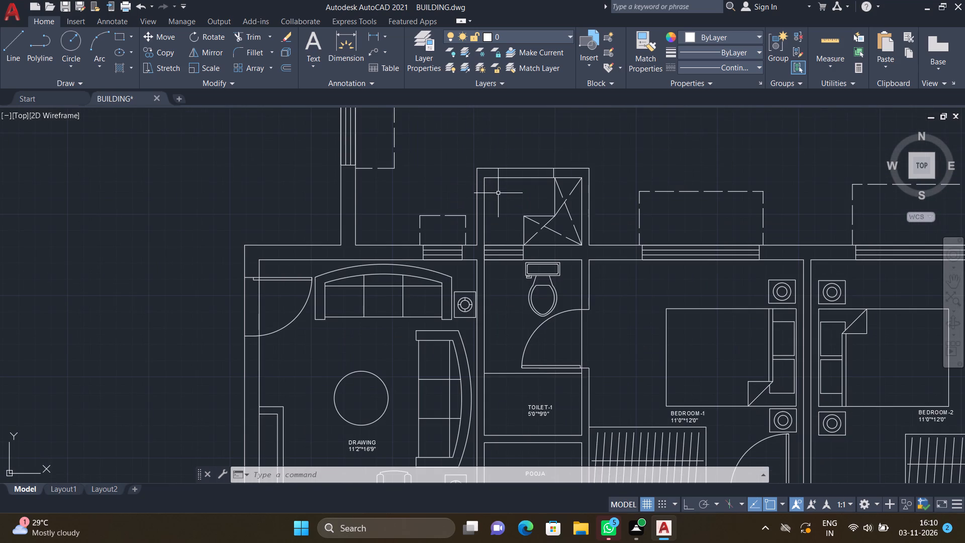
type("MT")
key("Return")
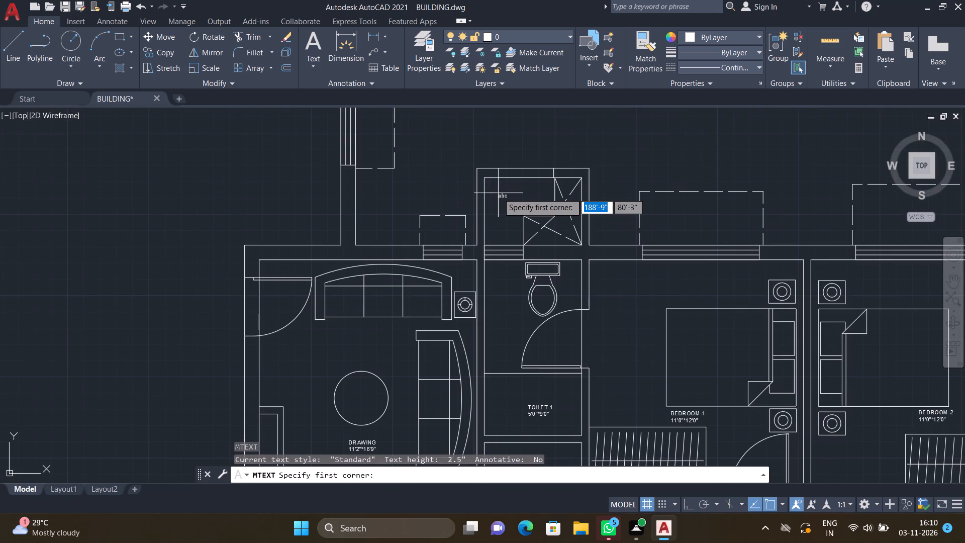
scroll(527, 214, "up", 3)
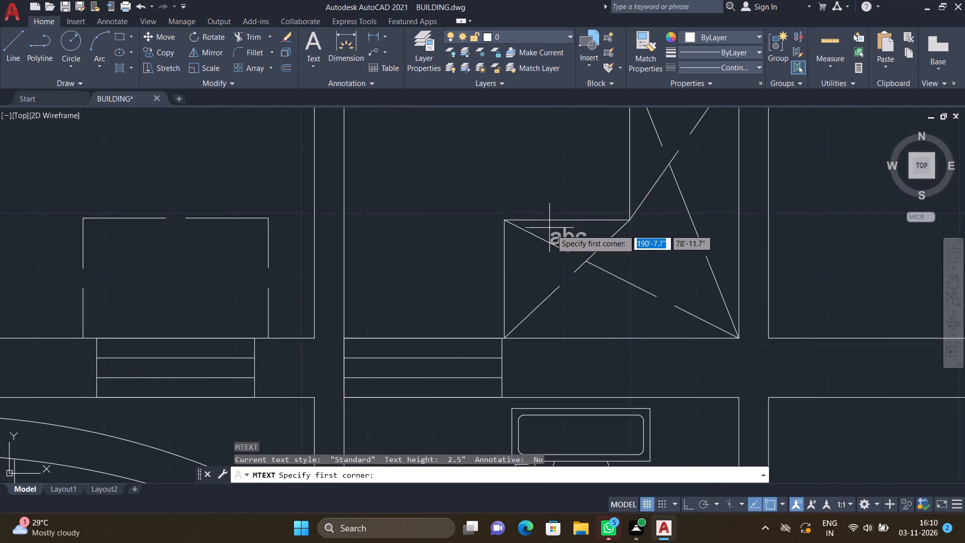
scroll(565, 252, "up", 2)
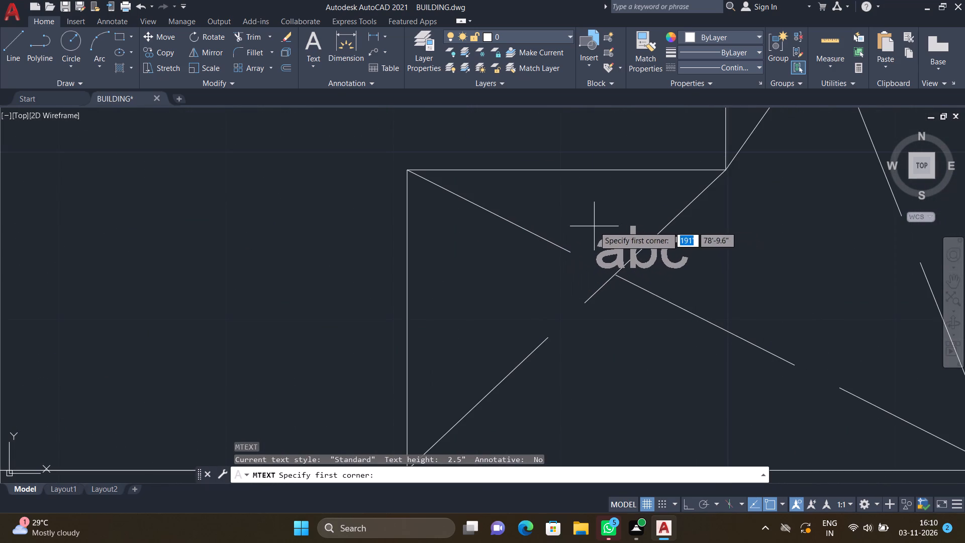
left_click(592, 224)
left_click(628, 253)
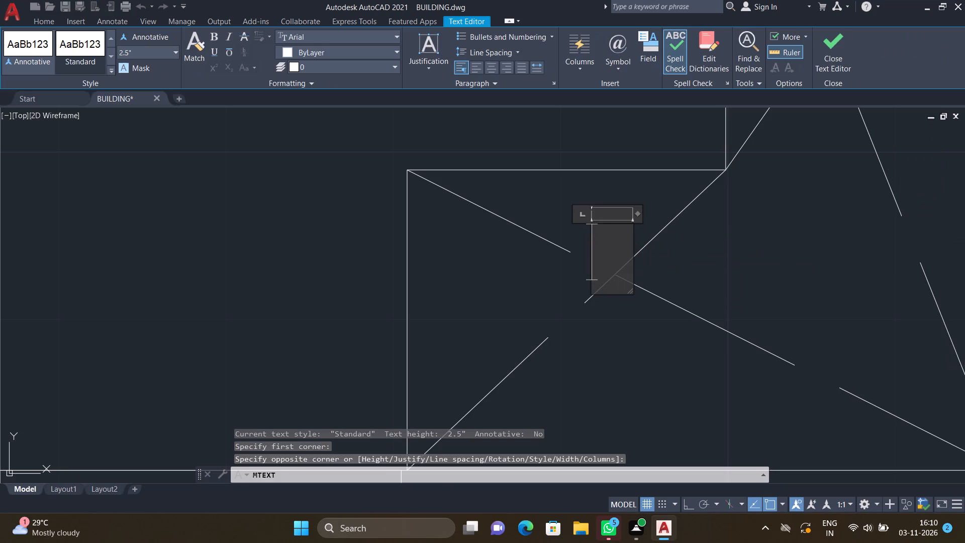
key("d")
key("Return")
key("Escape")
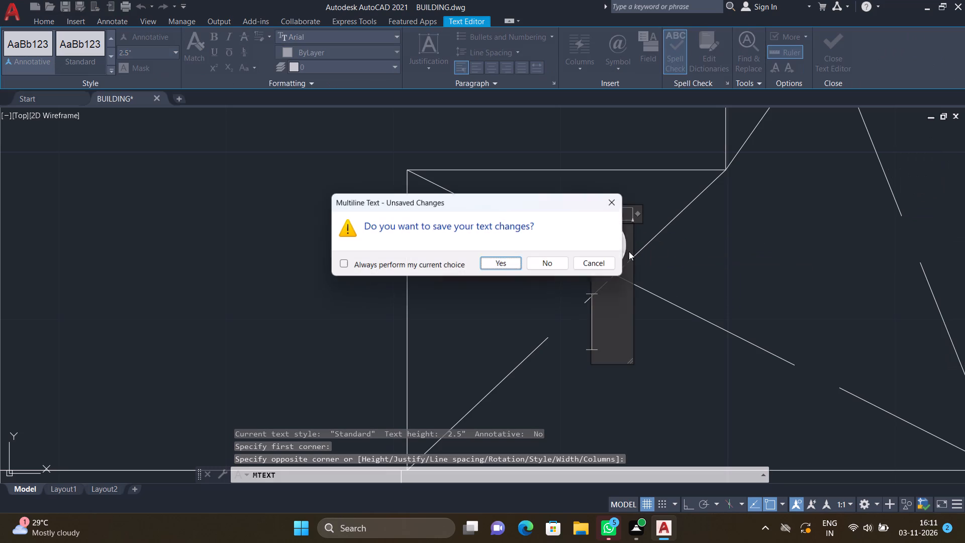
left_click(497, 262)
Add a two-line text label reading M.BEDROOM and 11'6"*15'0" north of the bed in the bedroom south of the DRAWING room.
scroll(508, 290, "down", 3)
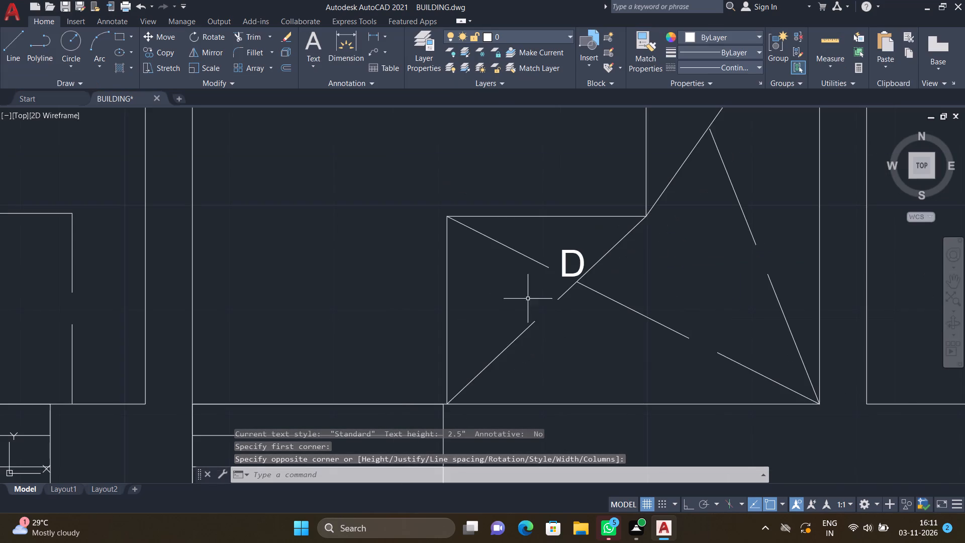
scroll(531, 304, "down", 9)
scroll(508, 352, "up", 3)
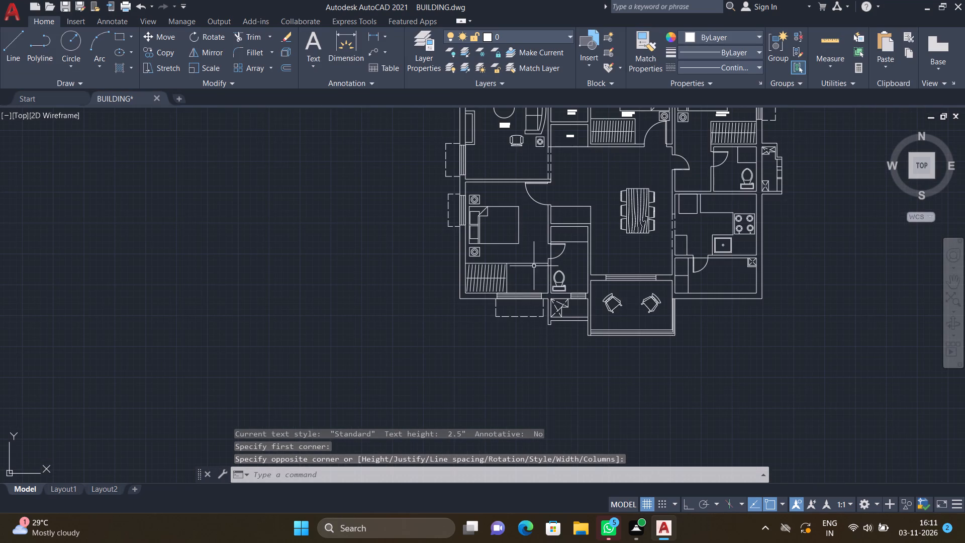
scroll(504, 194, "up", 2)
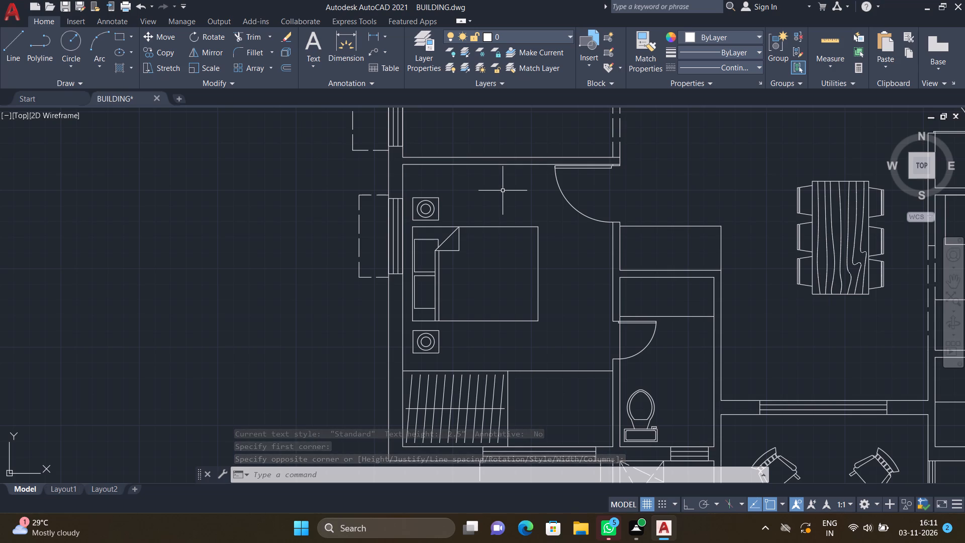
type("MT")
key("Return")
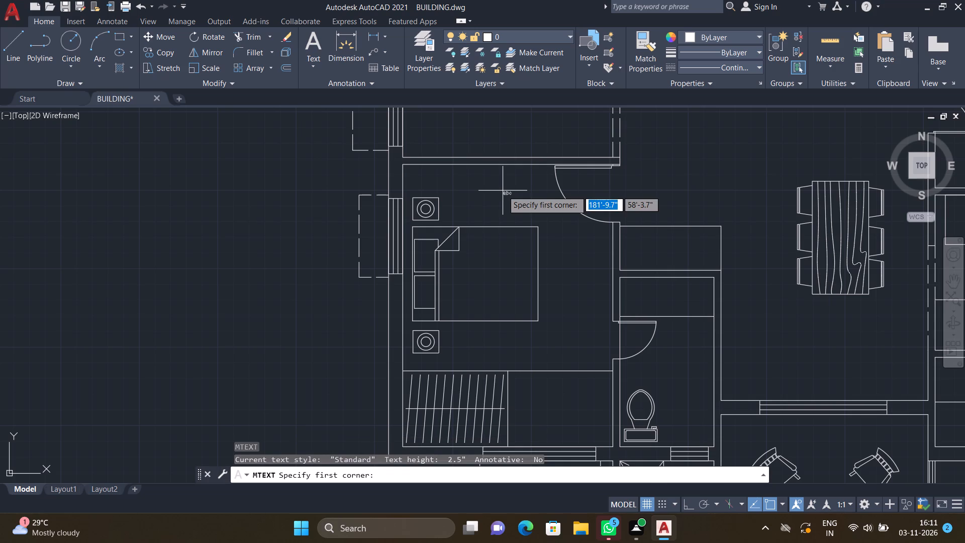
scroll(454, 183, "up", 2)
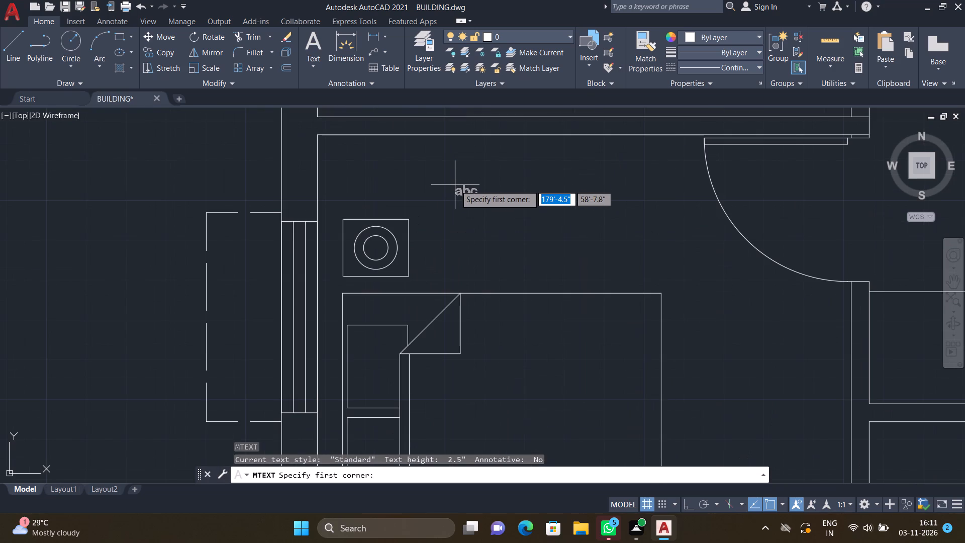
left_click(463, 199)
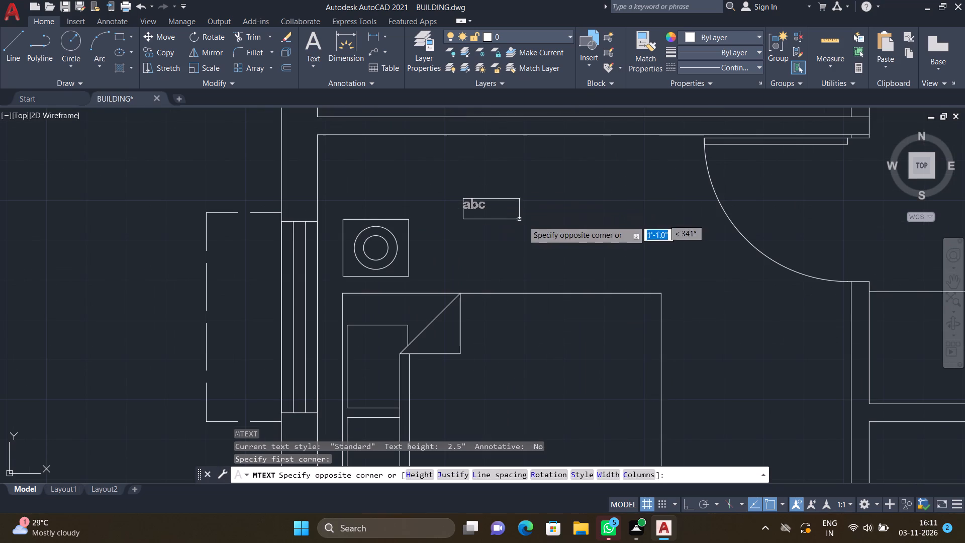
left_click(673, 251)
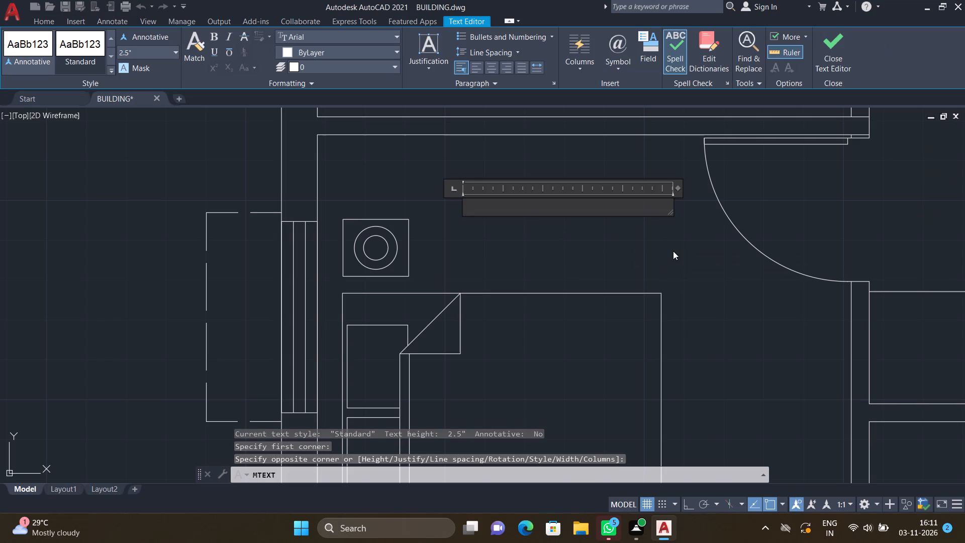
key("m")
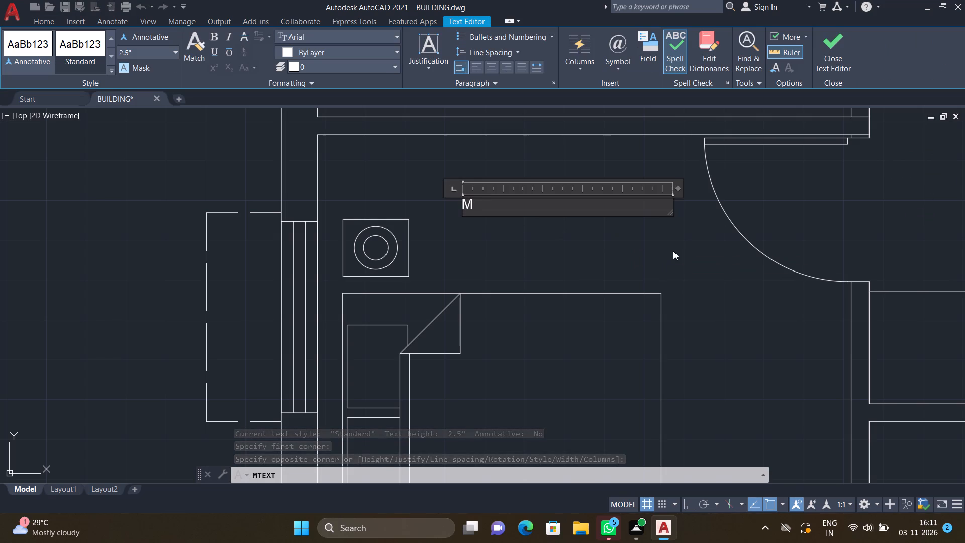
key("period")
type("BEDROOM")
key("Return")
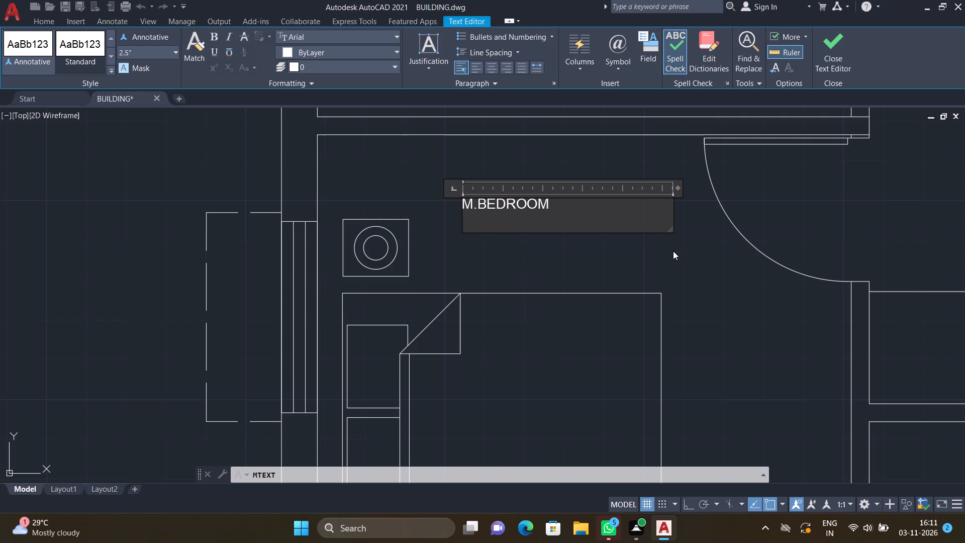
type("11'")
type("6\"*")
type("15'")
type("0\"")
key("Return")
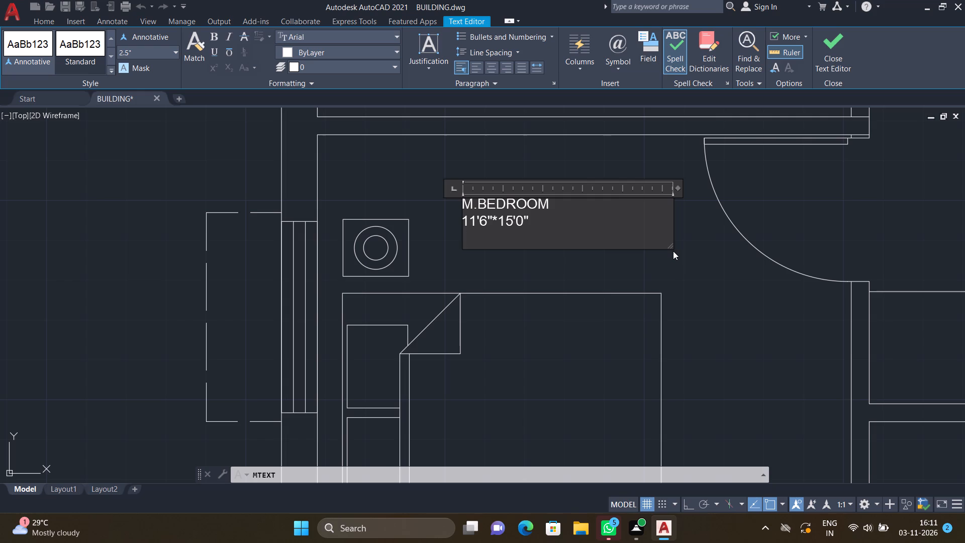
key("Escape")
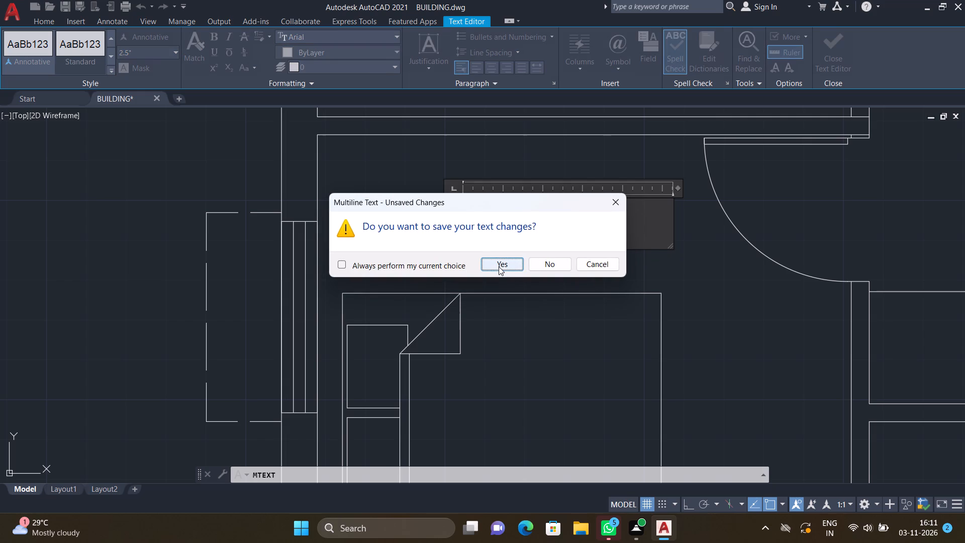
left_click(499, 266)
Add a two-line text label reading M.TOILET and 5'0"*9'0" in the northern compartment of the toilet beside the master bedroom.
scroll(574, 221, "down", 2)
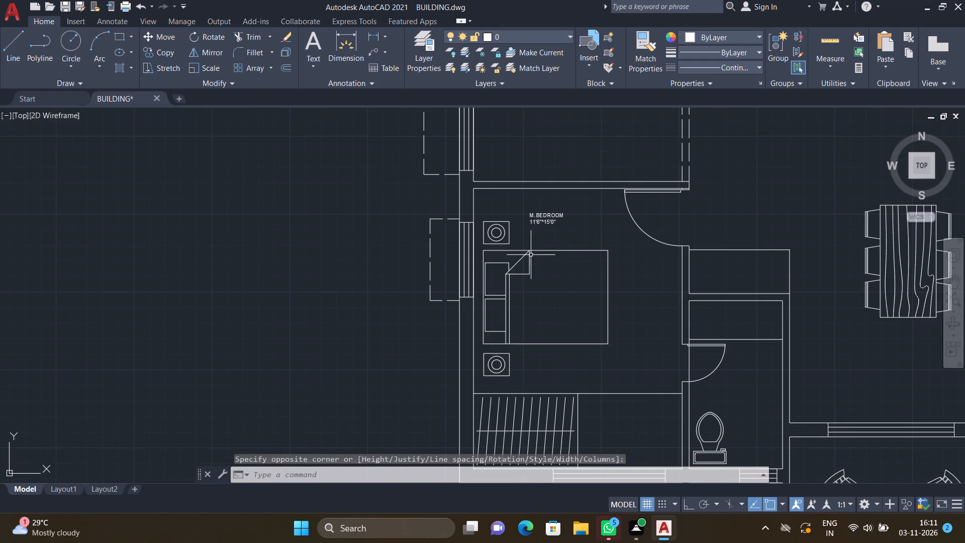
scroll(517, 254, "down", 3)
scroll(542, 243, "up", 3)
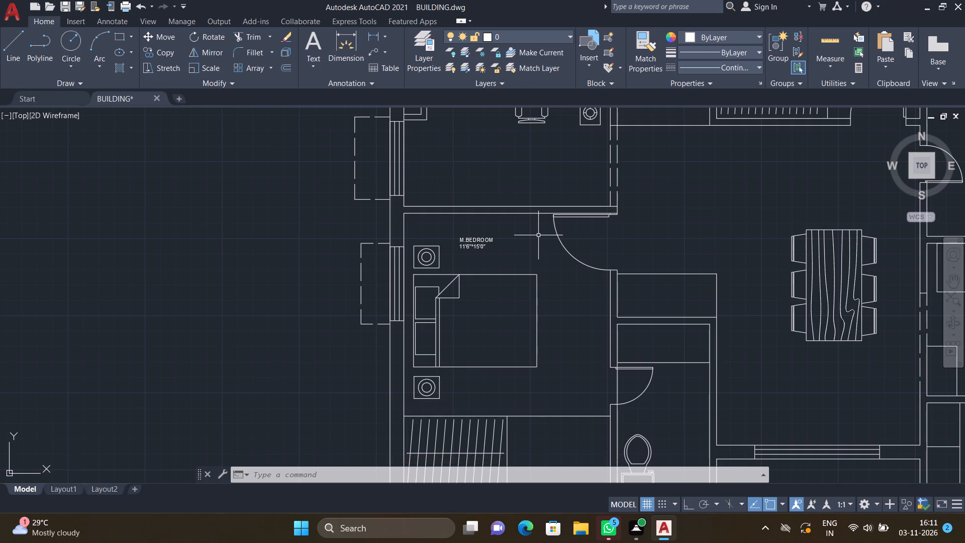
scroll(538, 235, "down", 3)
scroll(517, 237, "up", 4)
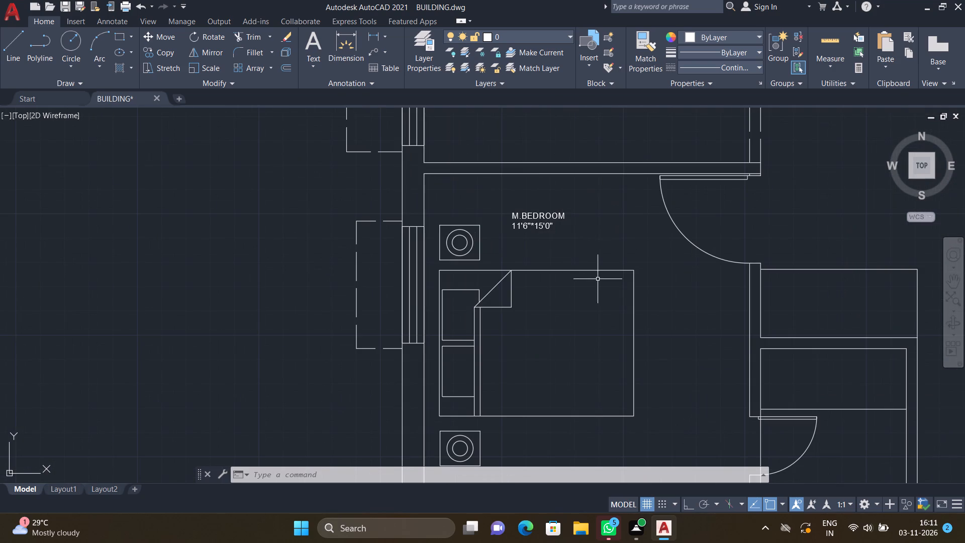
scroll(465, 242, "down", 4)
scroll(527, 268, "up", 3)
scroll(528, 206, "up", 2)
type("MT")
key("Return")
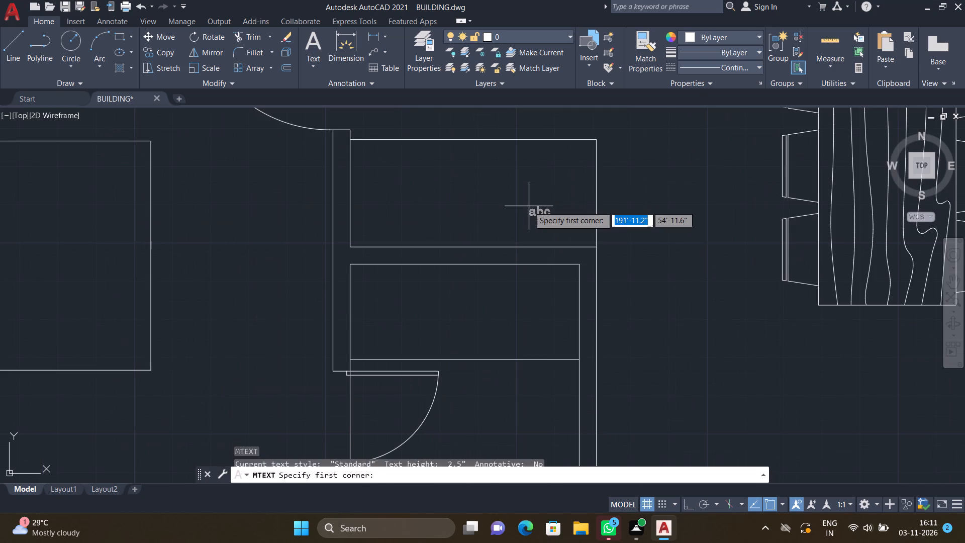
scroll(528, 206, "down", 1)
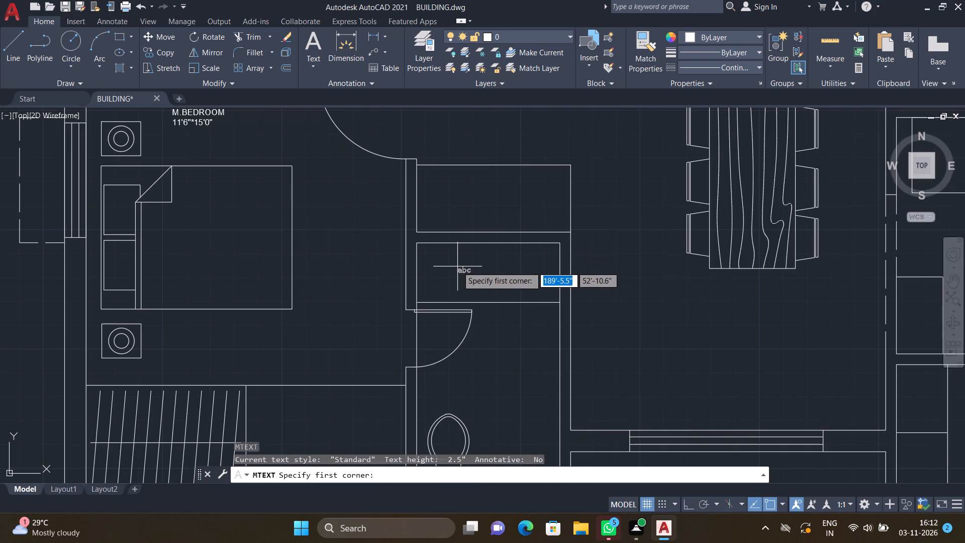
scroll(432, 272, "up", 2)
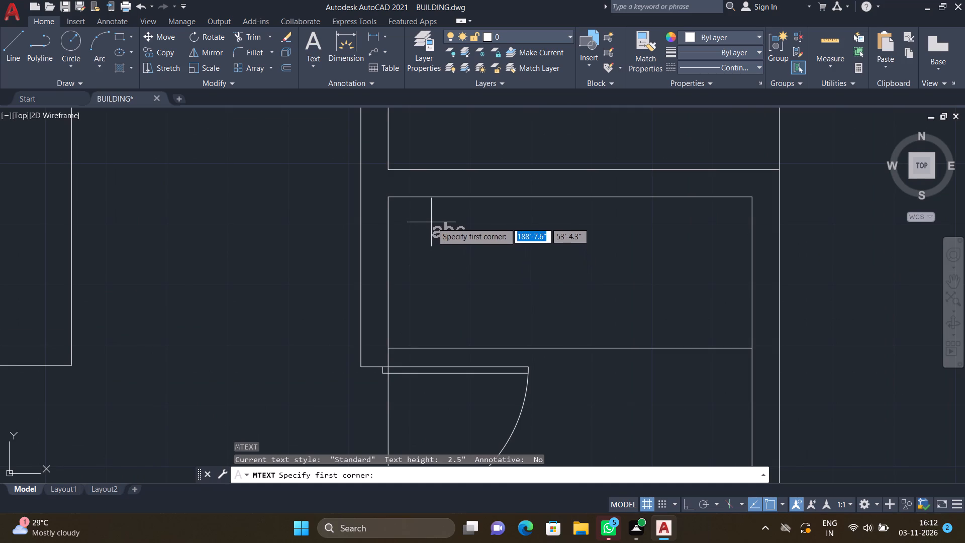
left_click(436, 220)
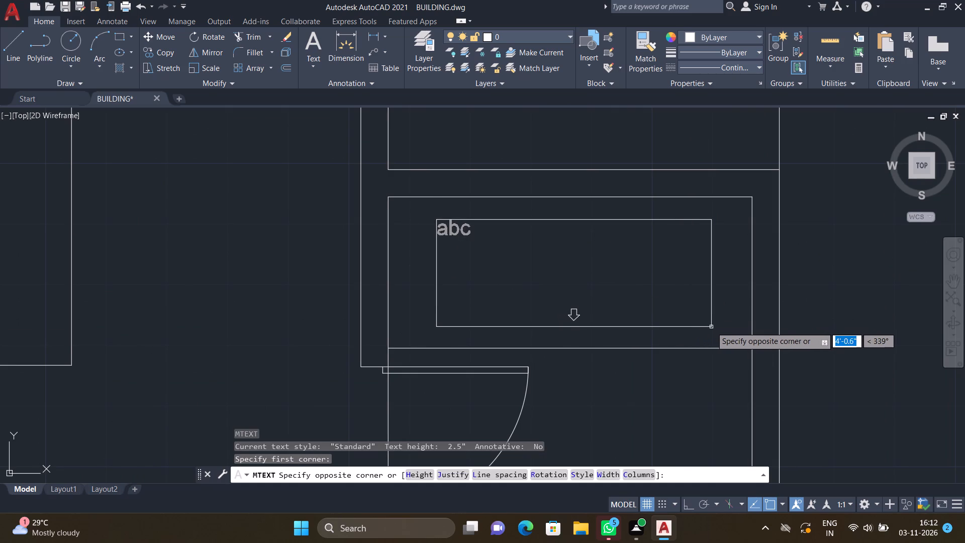
left_click(714, 325)
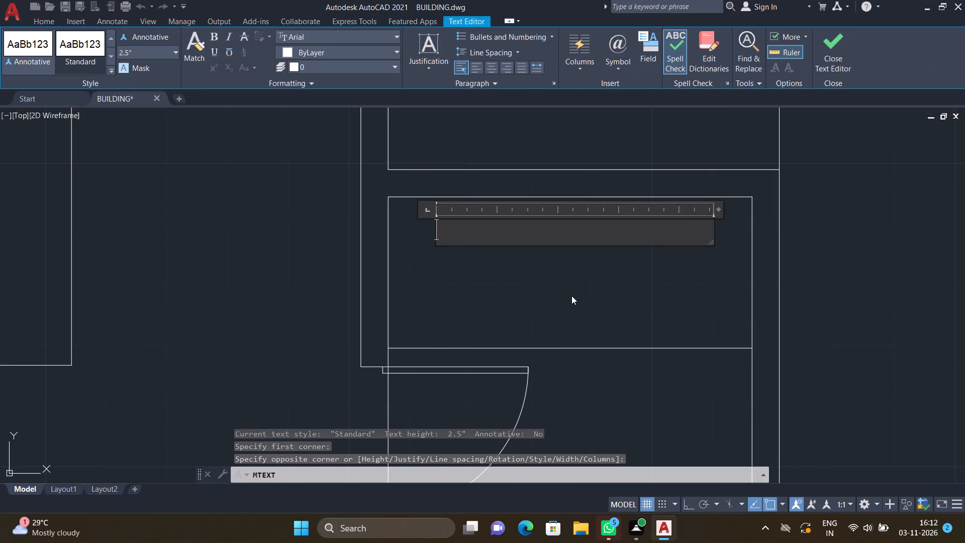
type("M.")
type("TOILET")
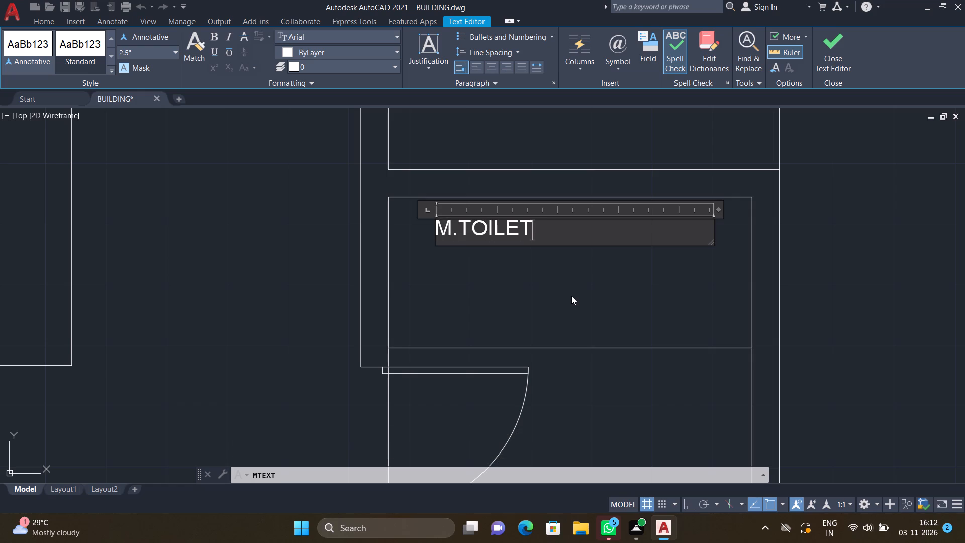
key("Return")
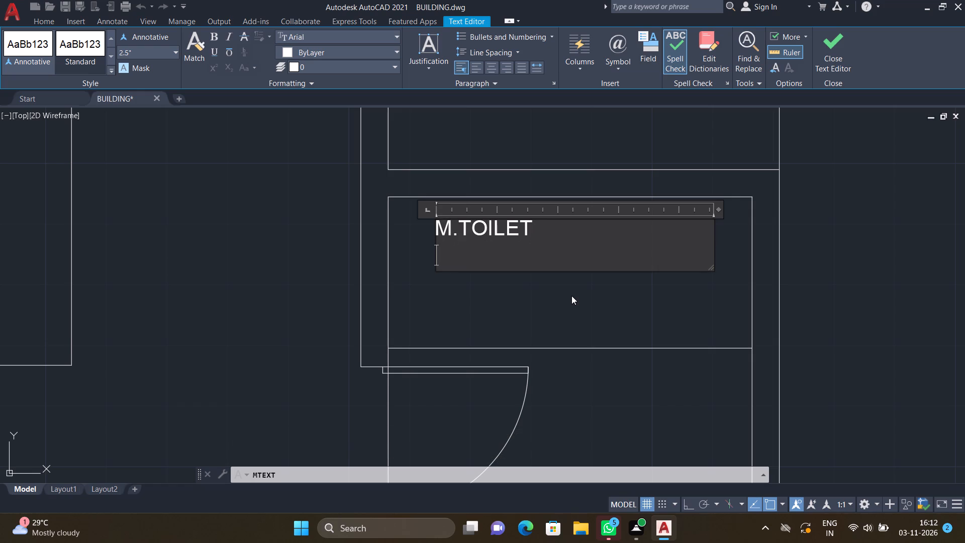
type("5'")
key("0")
type("\"*")
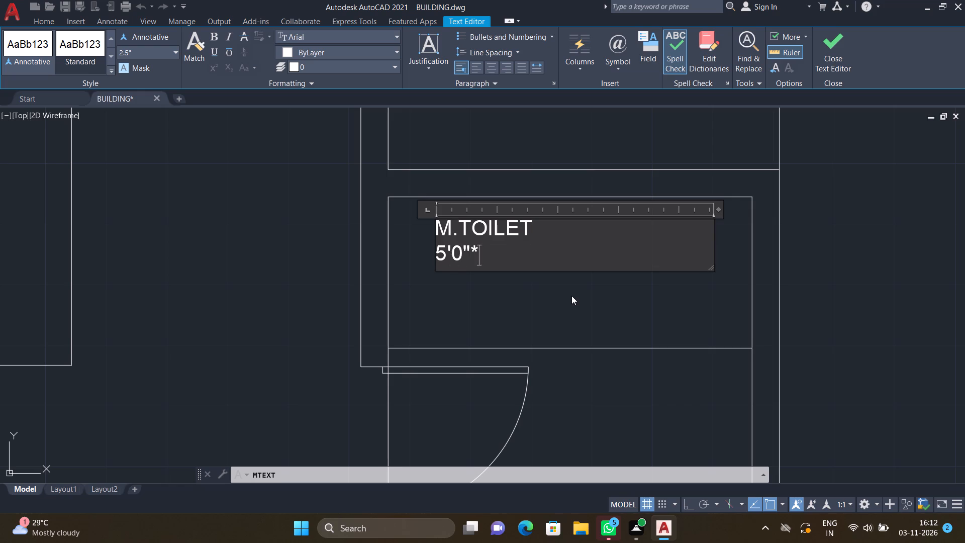
type("9'")
type("0\"")
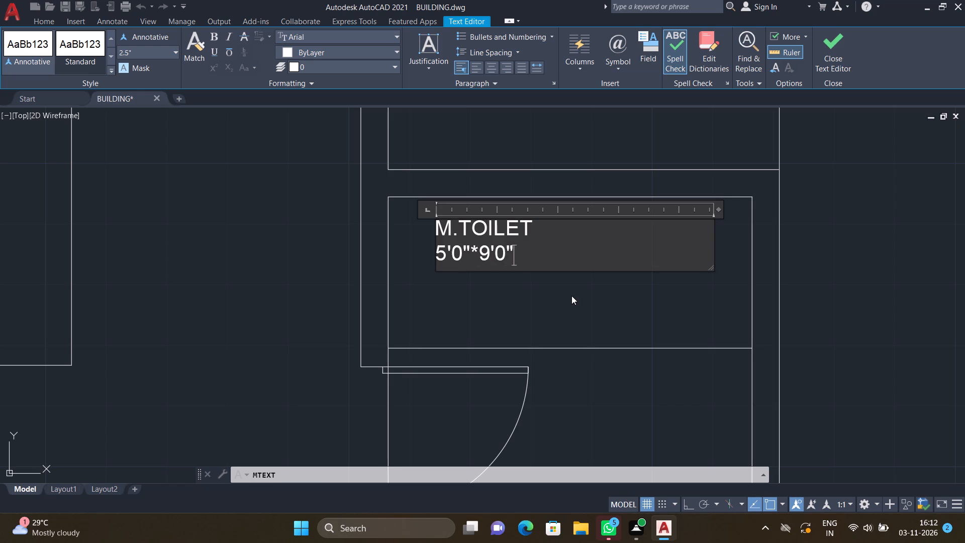
key("Return")
key("Escape")
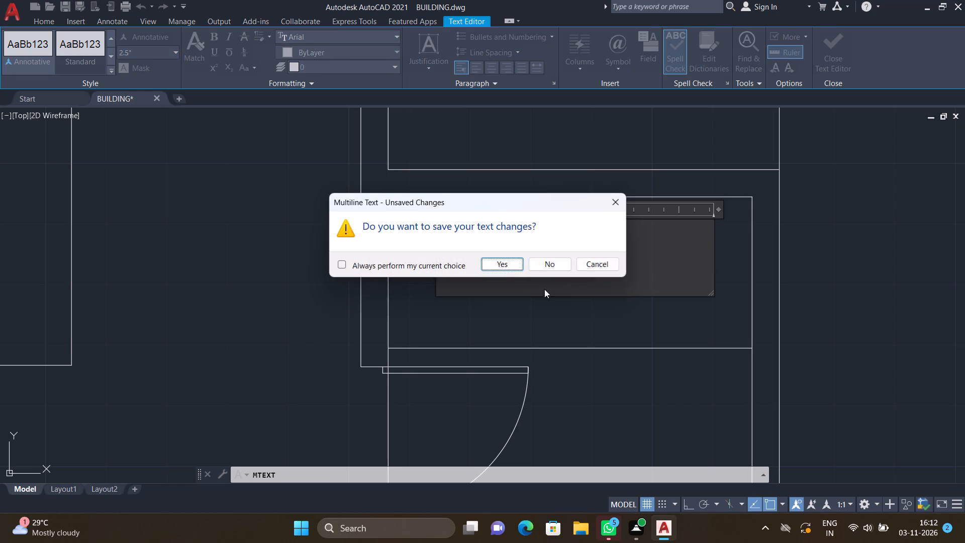
left_click(515, 263)
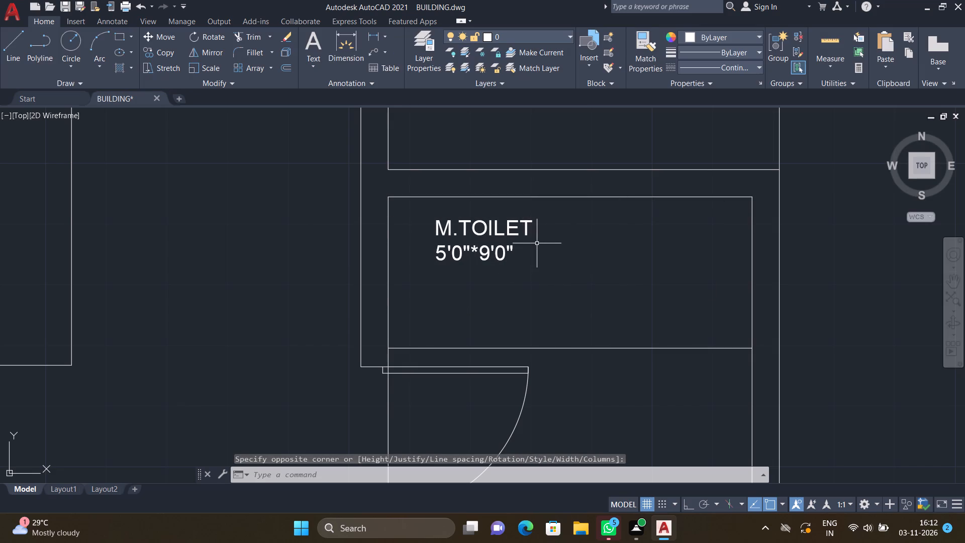
Move the M.TOILET label east and slightly south, towards the middle of the toilet's northern compartment.
key("m")
key("Return")
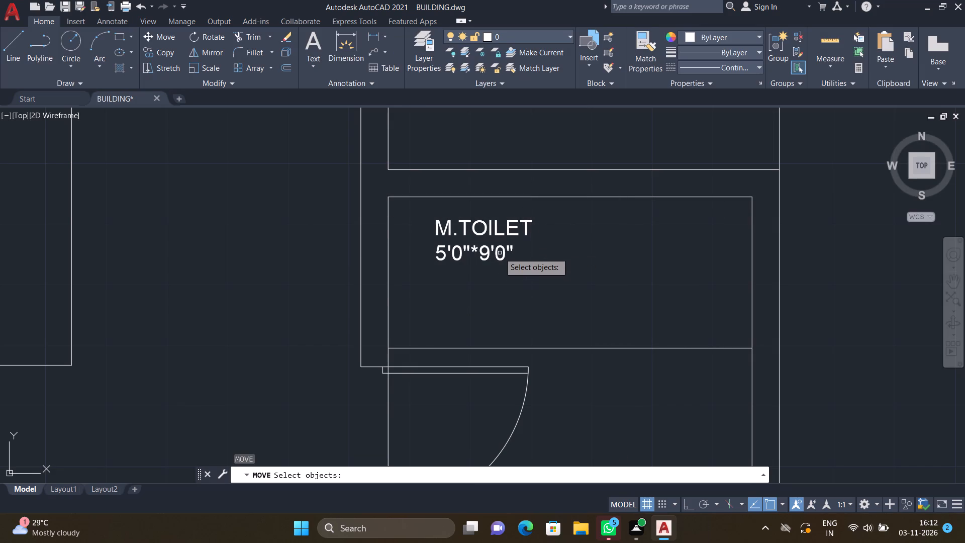
left_click(508, 257)
left_click(502, 252)
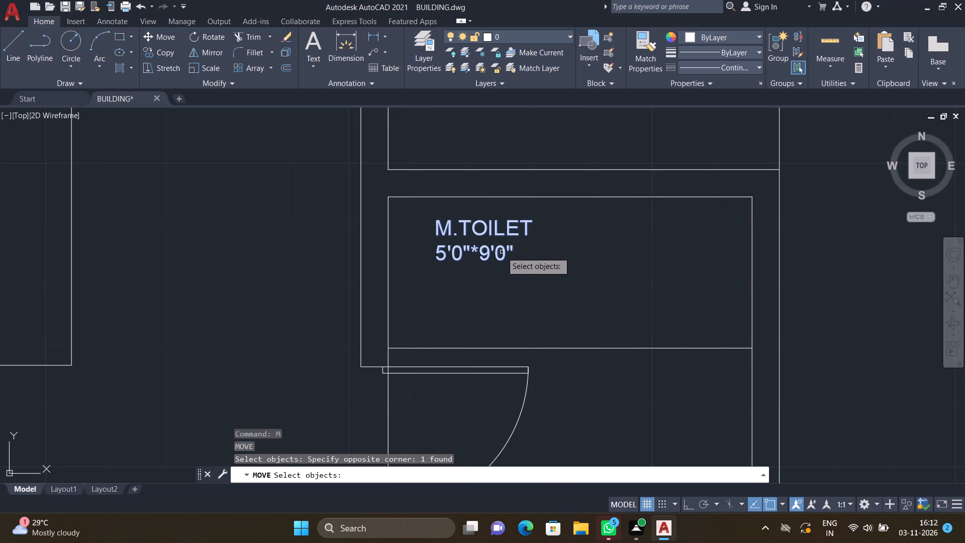
key("Return")
scroll(438, 223, "up", 1)
left_click(433, 216)
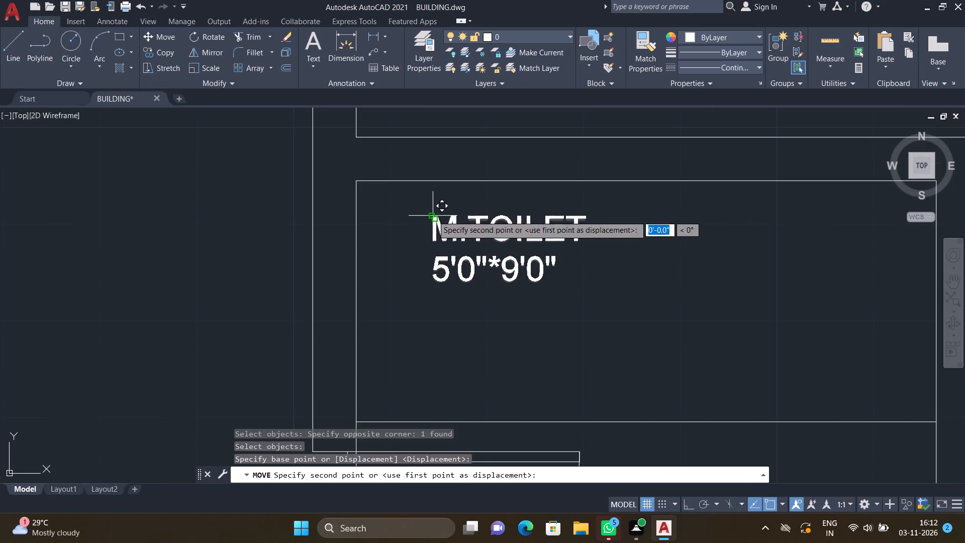
left_click(602, 257)
Add a multiline text label reading D on the crossed duct area just south of the M.TOILET room.
scroll(599, 256, "down", 3)
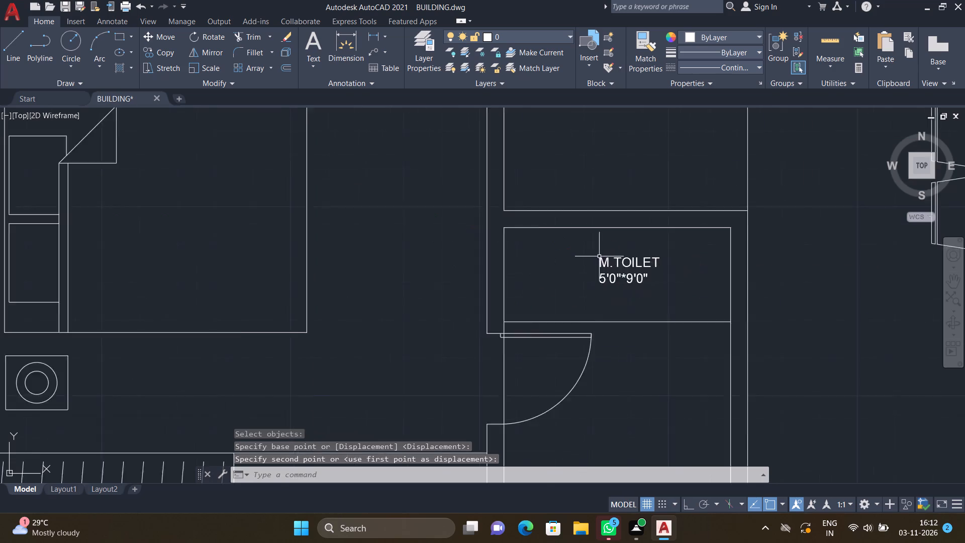
scroll(611, 281, "down", 3)
scroll(655, 351, "down", 1)
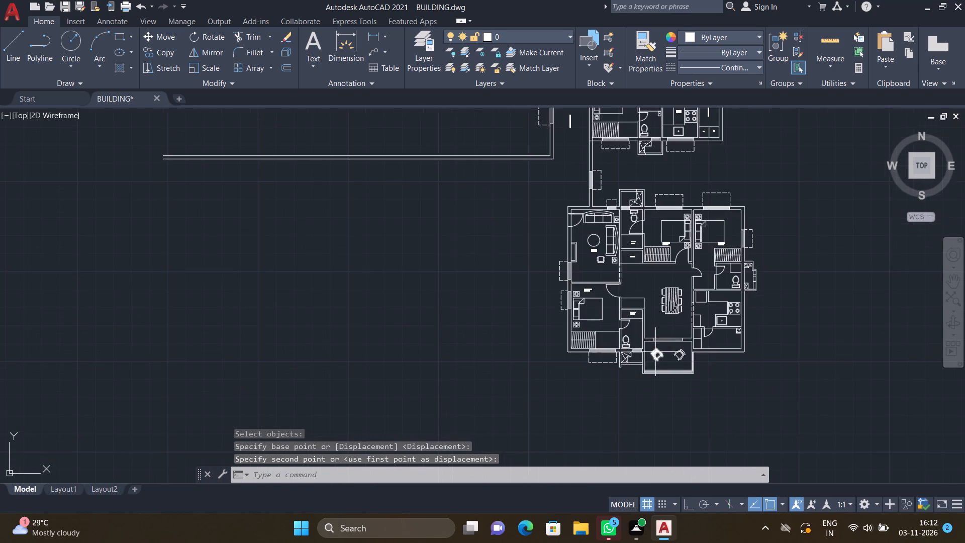
scroll(531, 276, "down", 2)
scroll(574, 309, "up", 7)
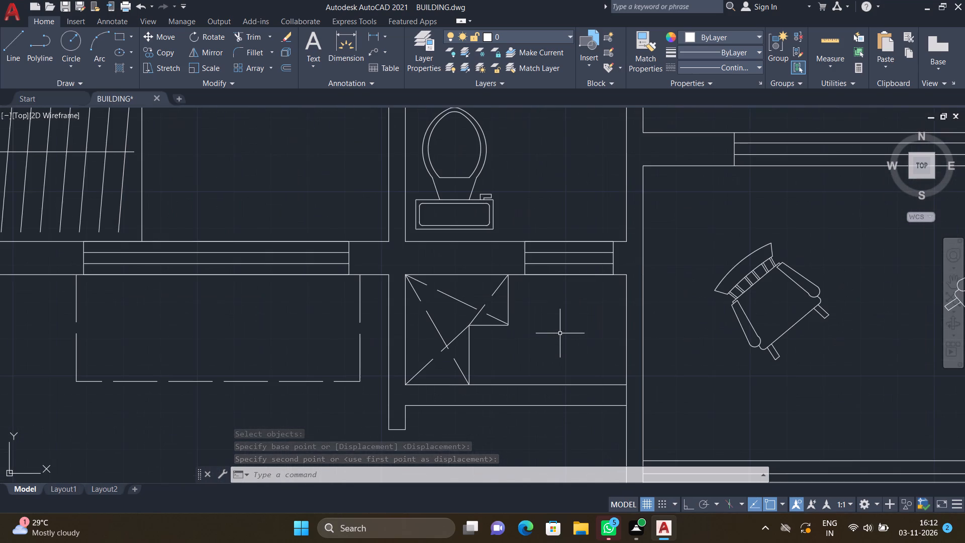
type("MT")
key("Return")
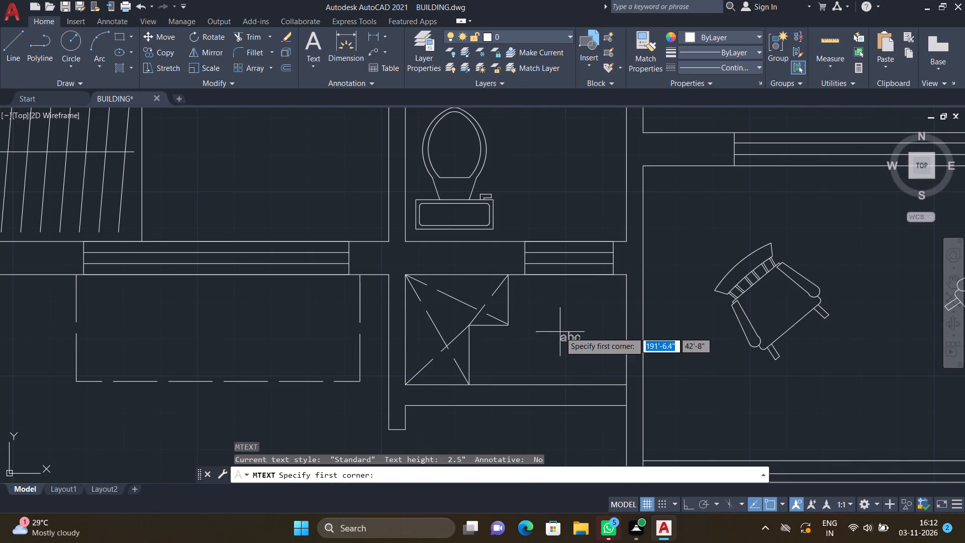
scroll(433, 366, "up", 2)
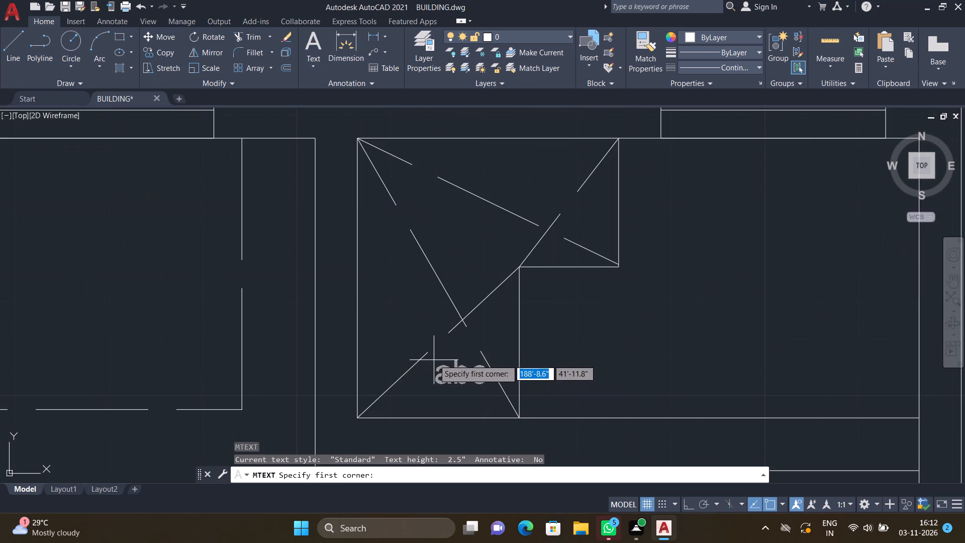
scroll(448, 320, "up", 2)
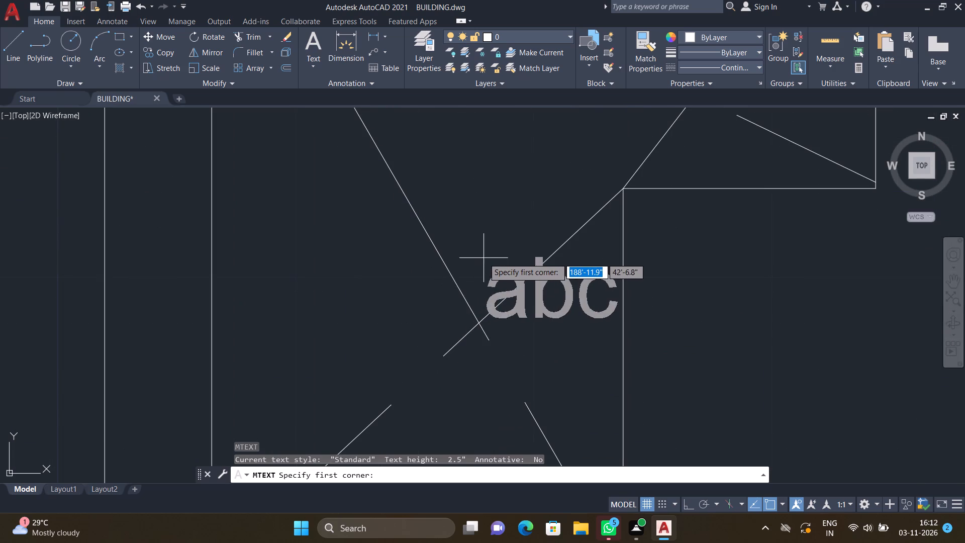
left_click(461, 246)
left_click(499, 283)
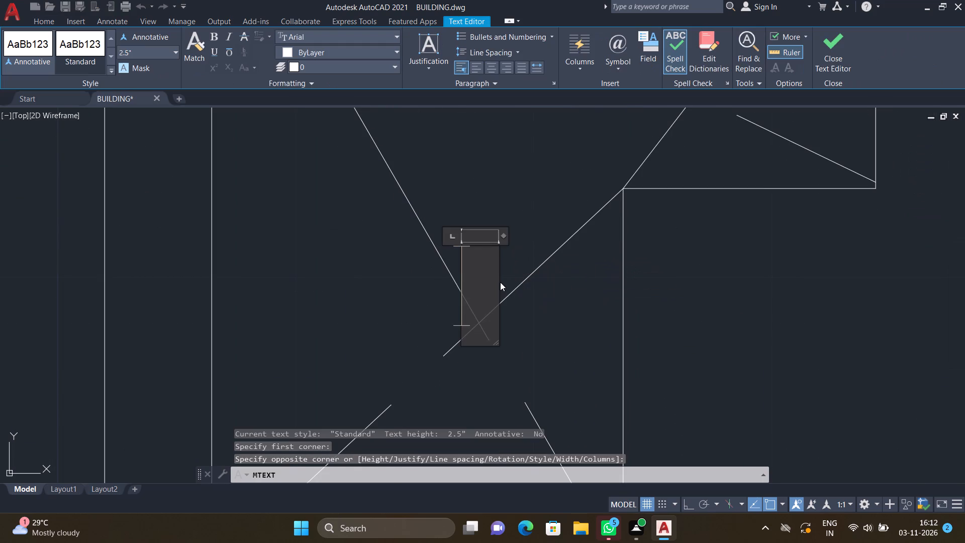
key("d")
key("Return")
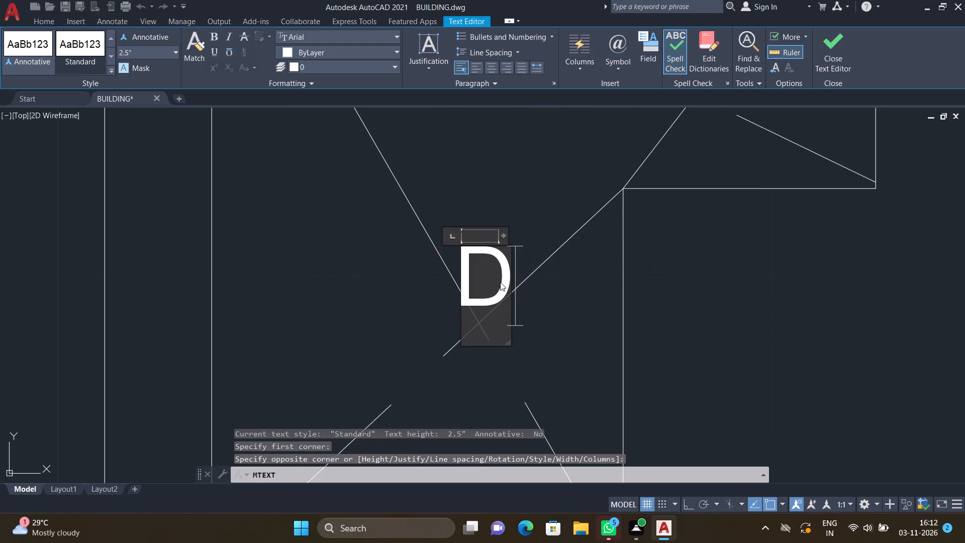
key("Escape")
left_click(503, 260)
Add a multiline text label reading 6'8" WIDE BALCONY south of the two chairs in the balcony below the dining area.
scroll(503, 252, "down", 2)
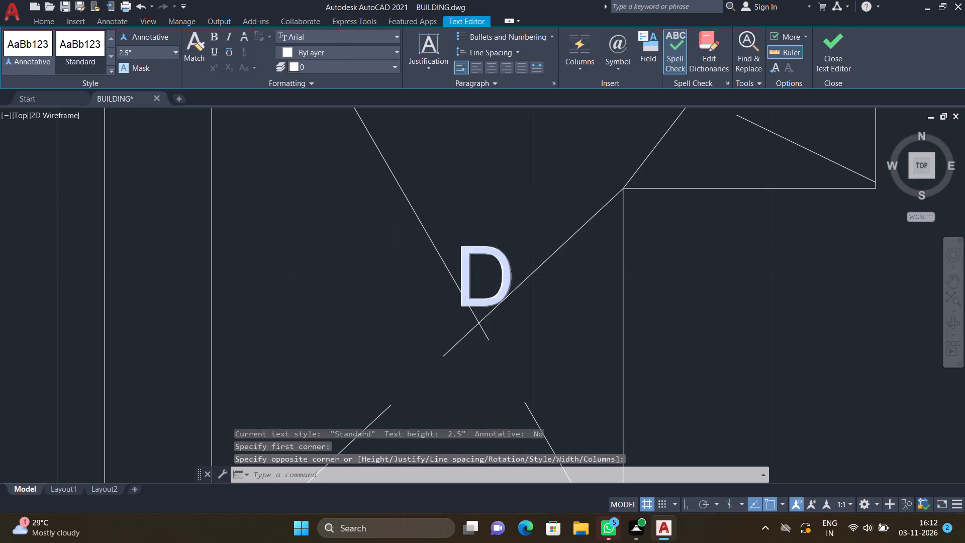
scroll(509, 236, "down", 1)
middle_click_drag(540, 225, 526, 263)
scroll(530, 269, "down", 4)
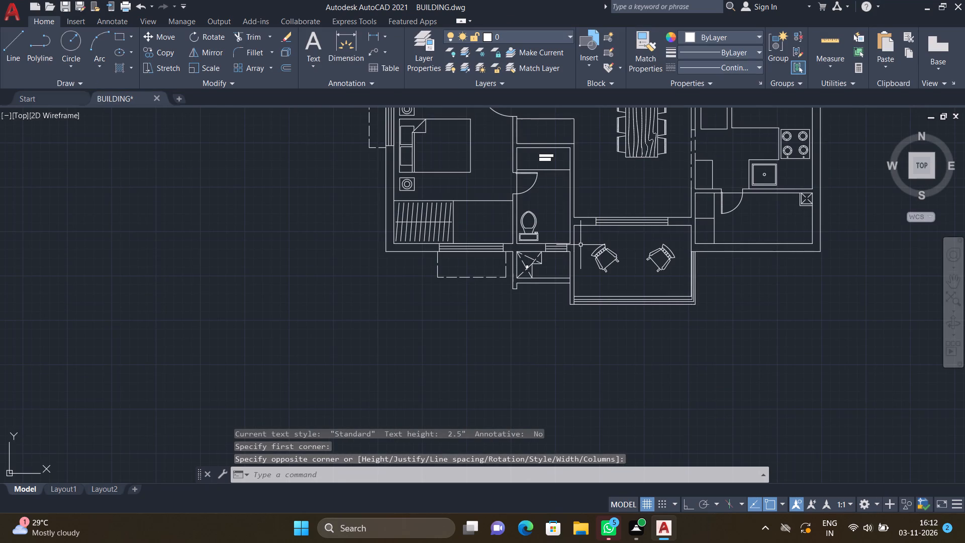
middle_click_drag(529, 202, 472, 240)
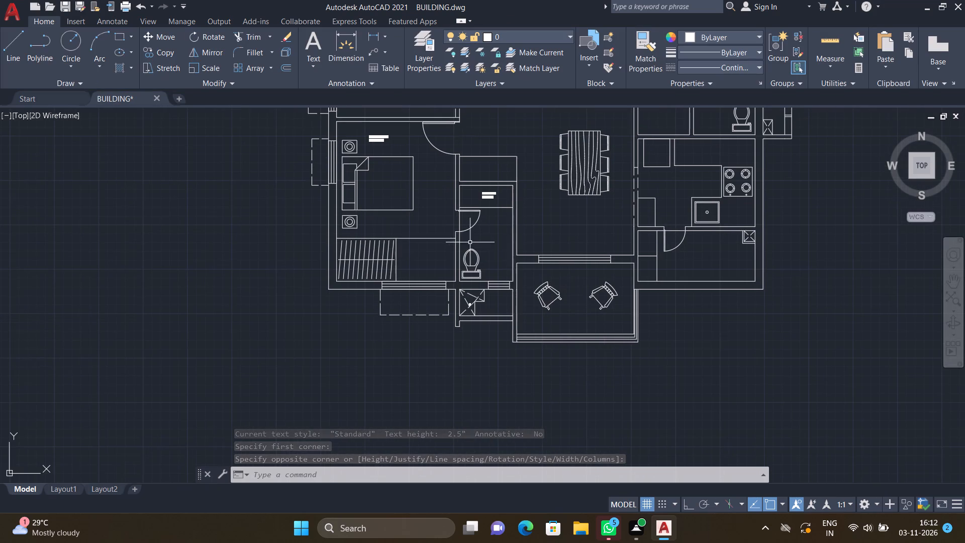
scroll(572, 316, "up", 3)
type("MT")
key("Return")
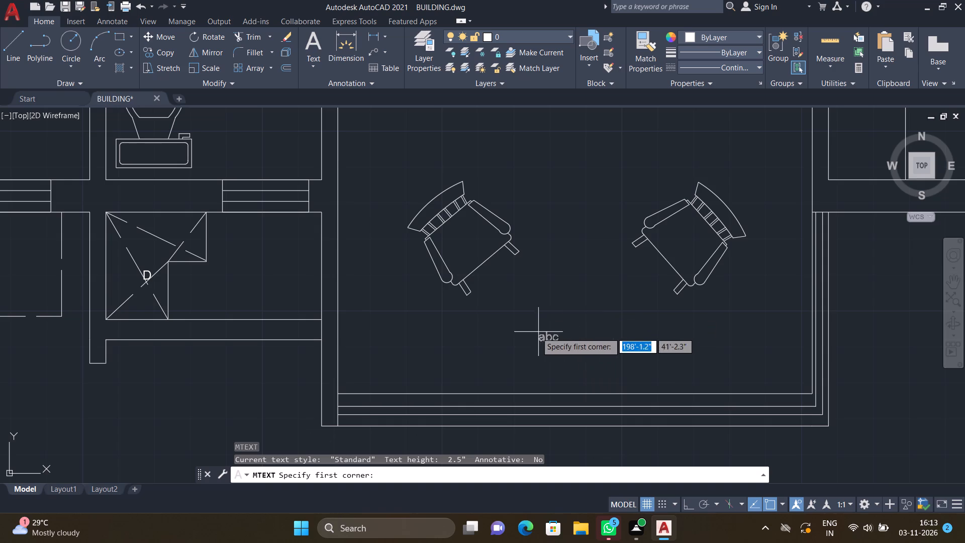
left_click_drag(460, 314, 466, 317)
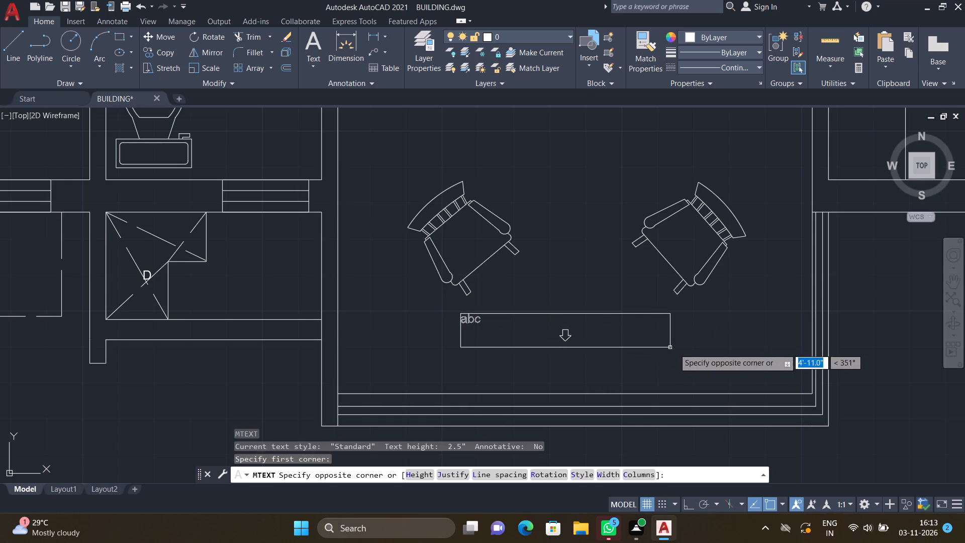
left_click(733, 354)
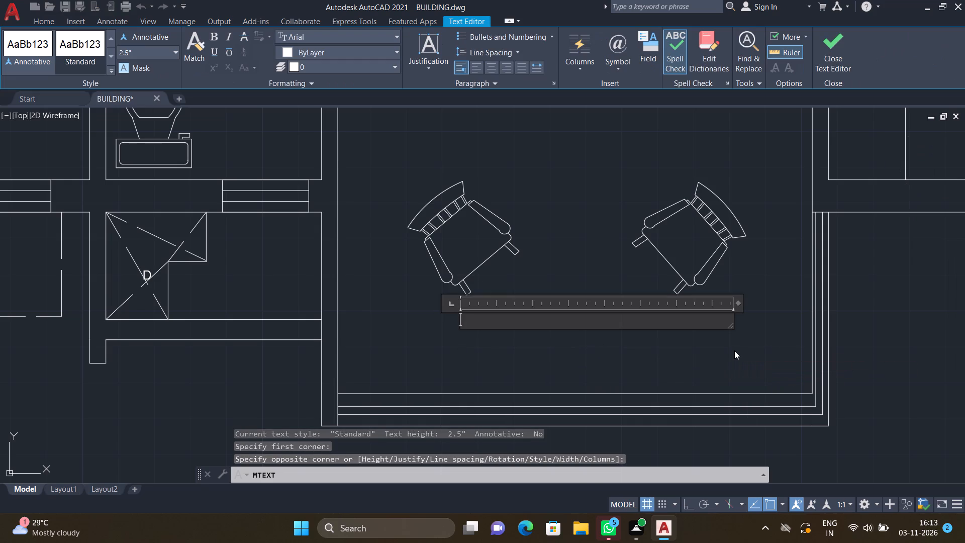
type("6'8\"")
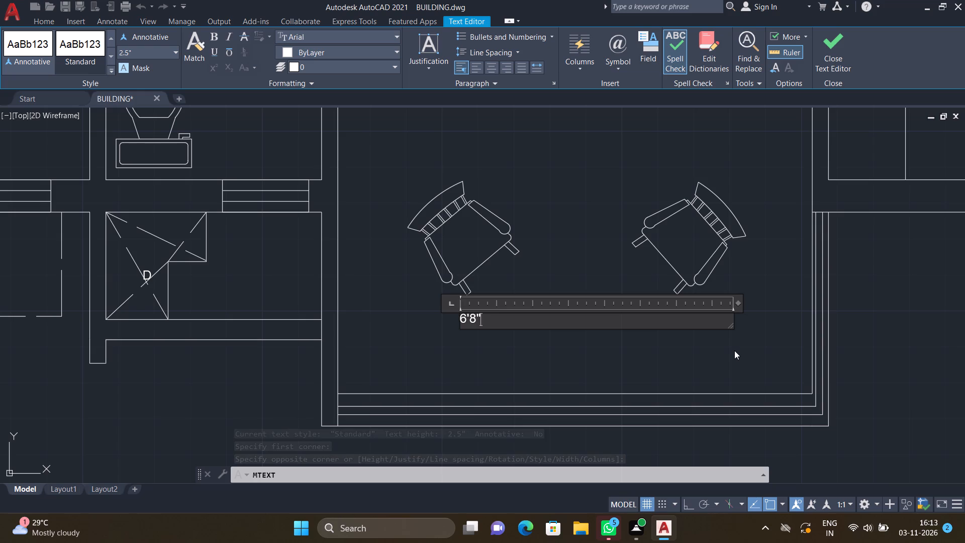
key("space")
type("WIDE")
key("space")
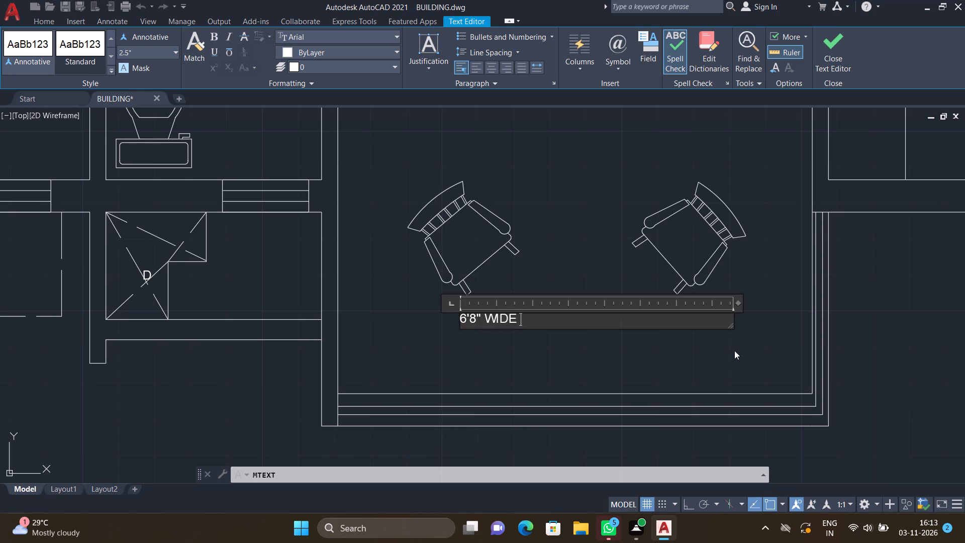
type("BALCONY")
key("Return")
key("Escape")
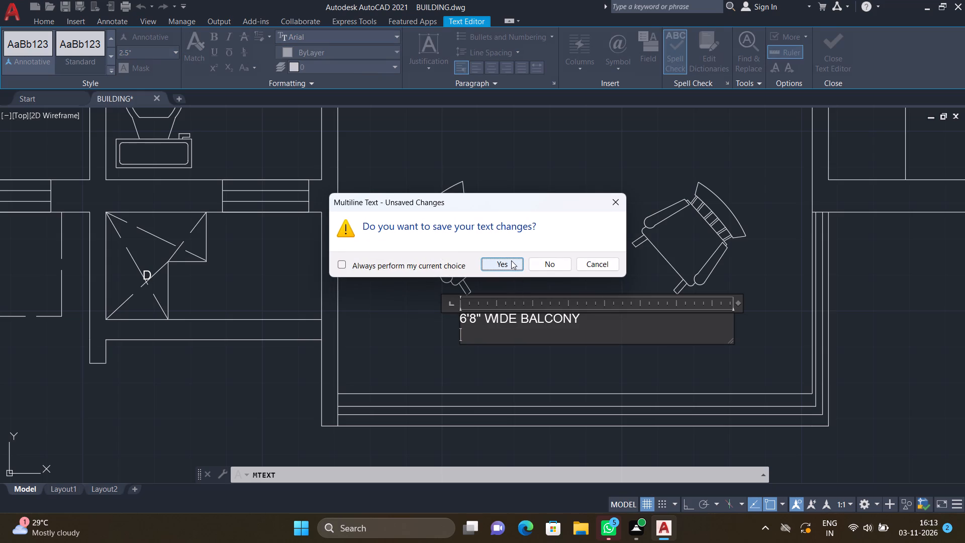
left_click(511, 260)
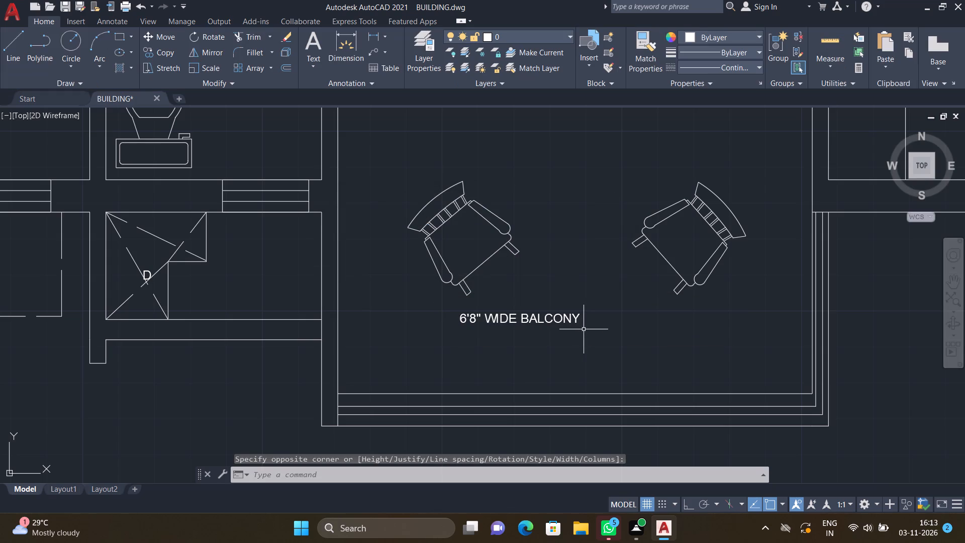
Move the 6'8" WIDE BALCONY label east and slightly south, centring it below the gap between the two chairs.
key("m")
key("Return")
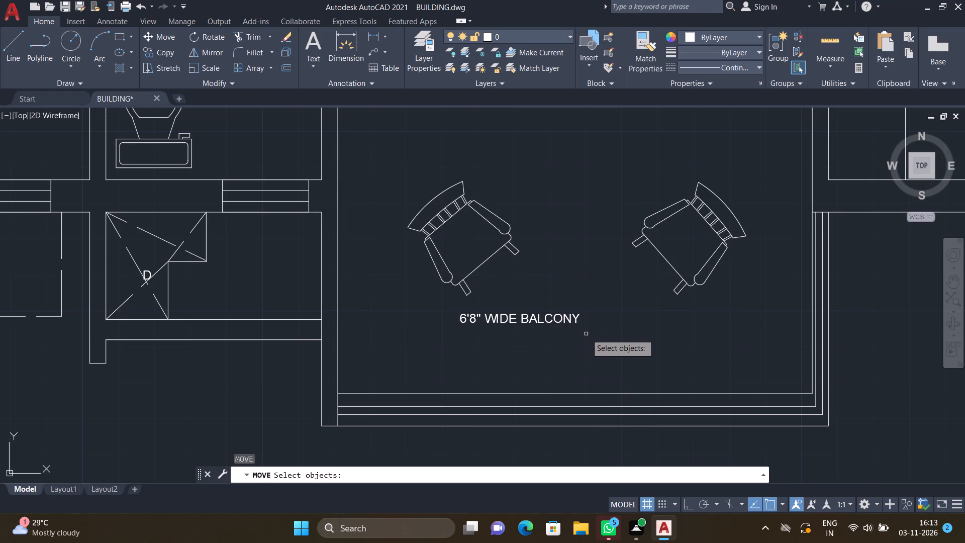
left_click_drag(585, 335, 578, 335)
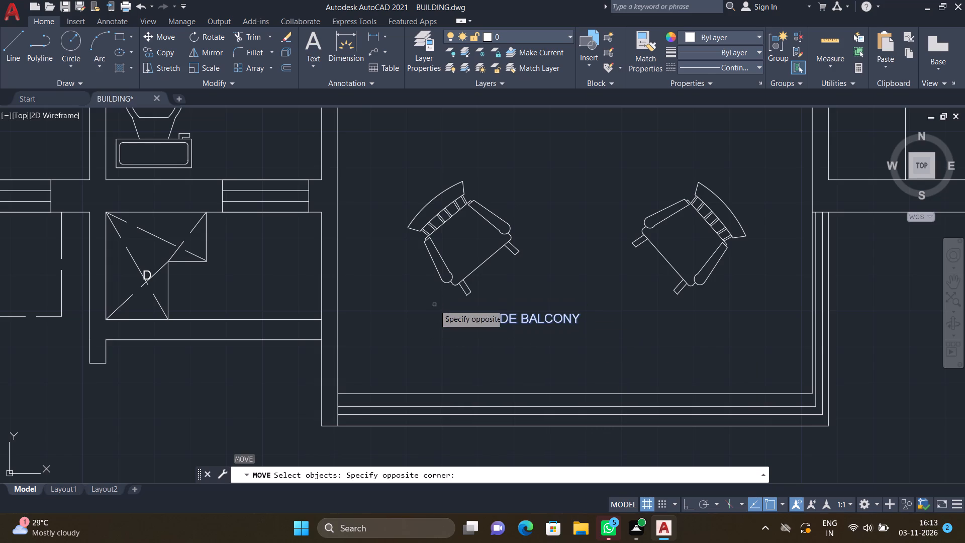
left_click(434, 305)
key("Return")
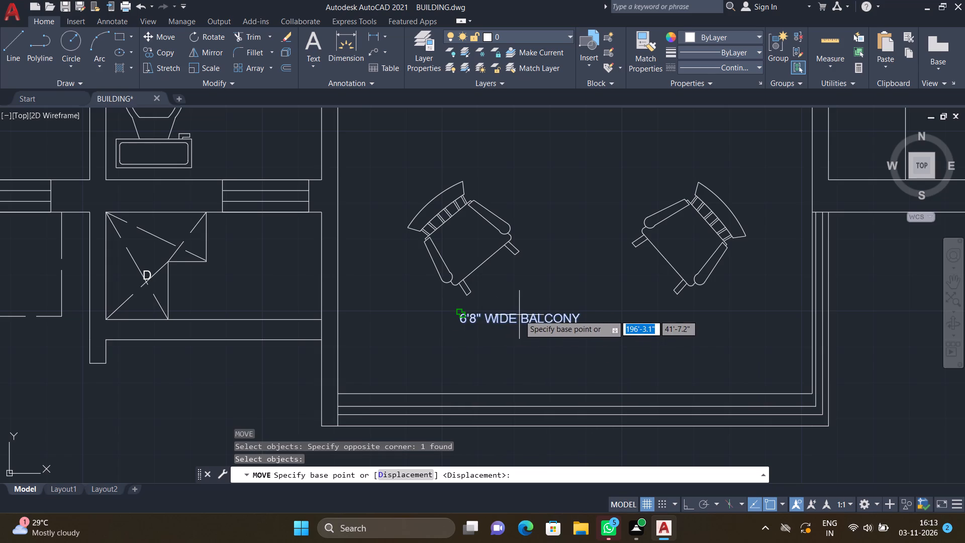
left_click(514, 317)
left_click(522, 319)
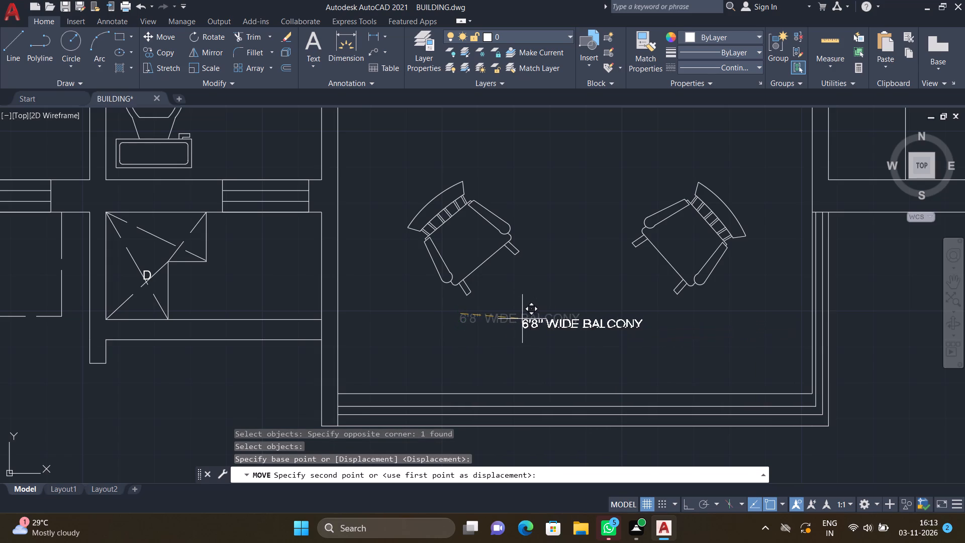
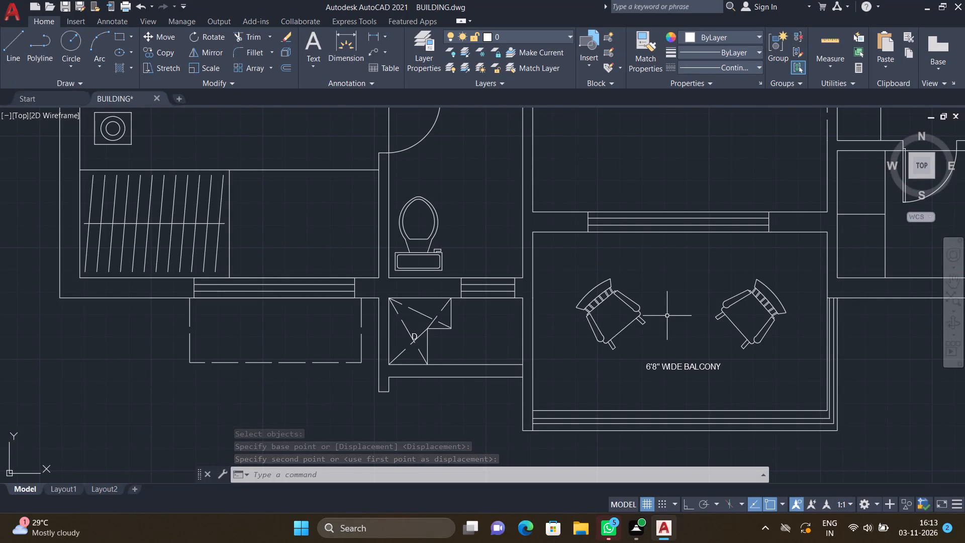
Add a multiline text label reading LIVING/DINING with 11'0"*18'2" on a second line, north of the dining table.
scroll(663, 310, "down", 2)
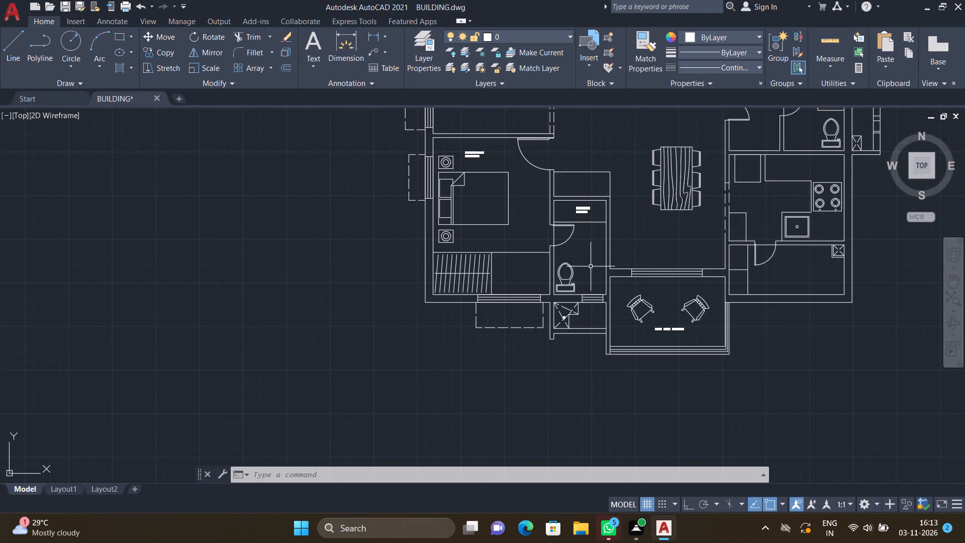
scroll(584, 257, "up", 1)
middle_click_drag(570, 245, 559, 252)
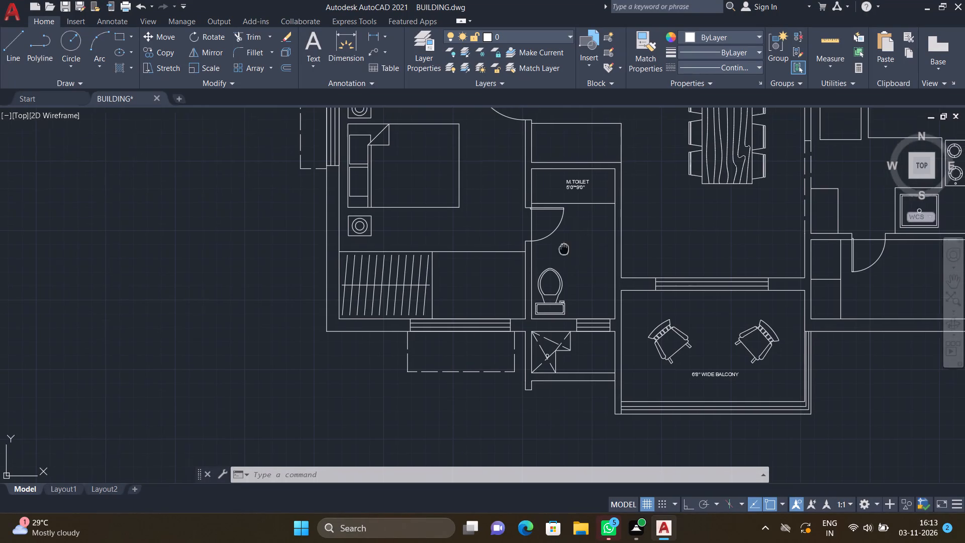
middle_click_drag(559, 252, 509, 287)
scroll(542, 267, "down", 1)
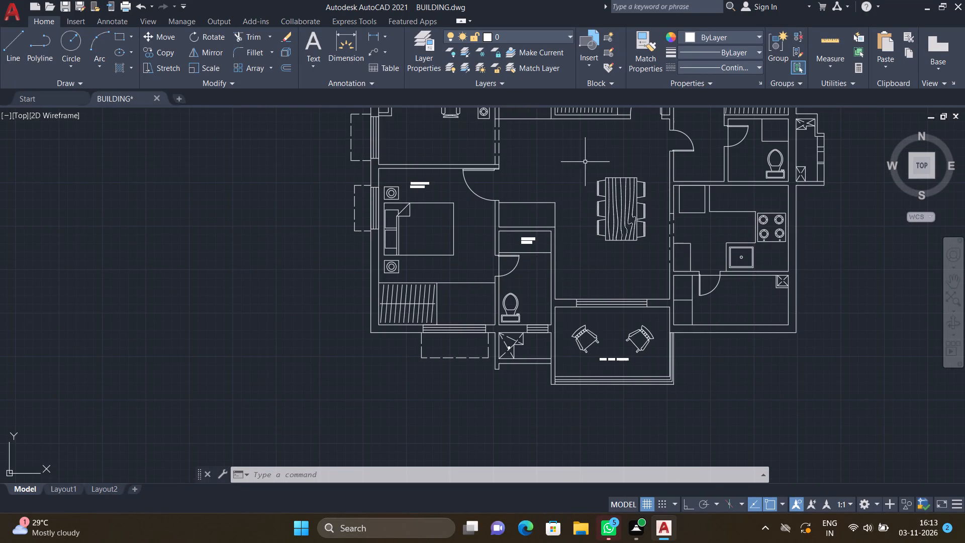
scroll(591, 158, "up", 3)
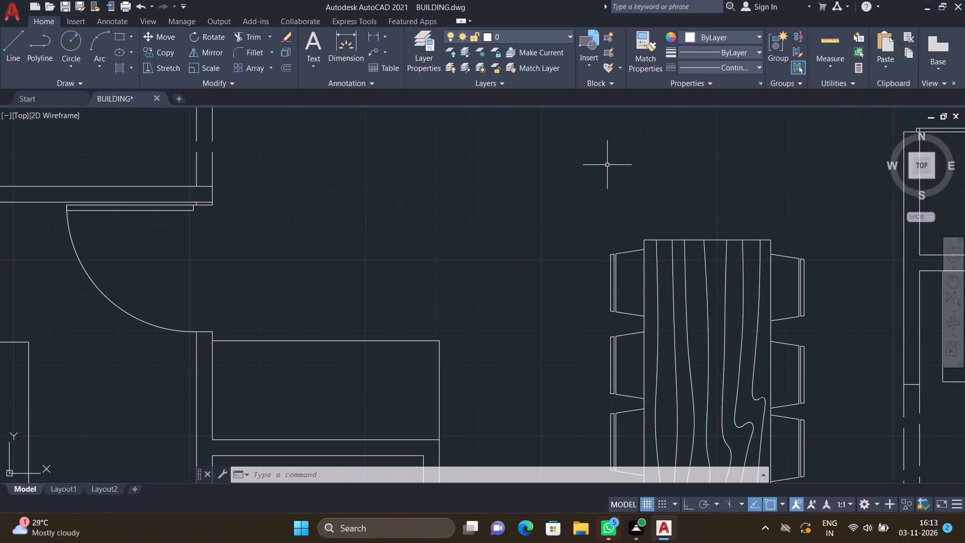
type("MT")
key("Return")
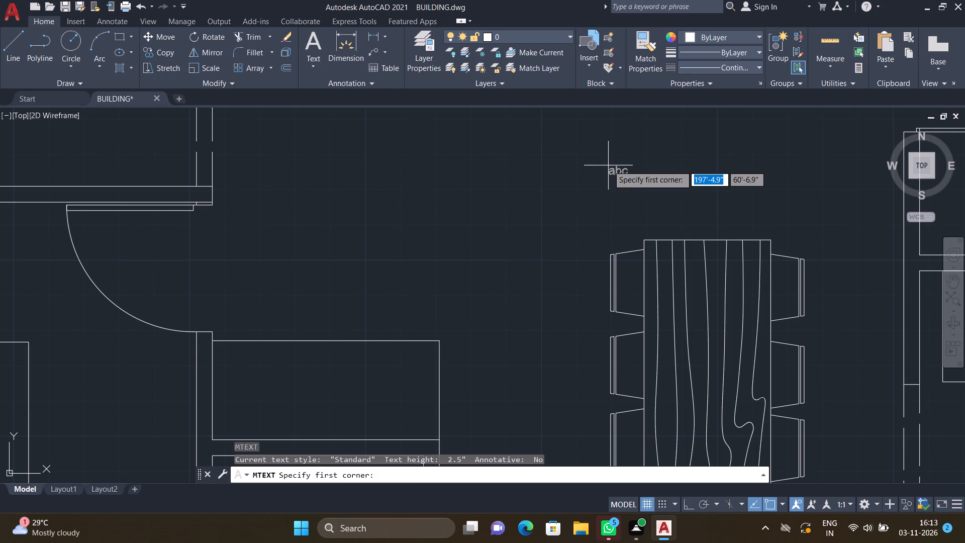
scroll(608, 166, "down", 2)
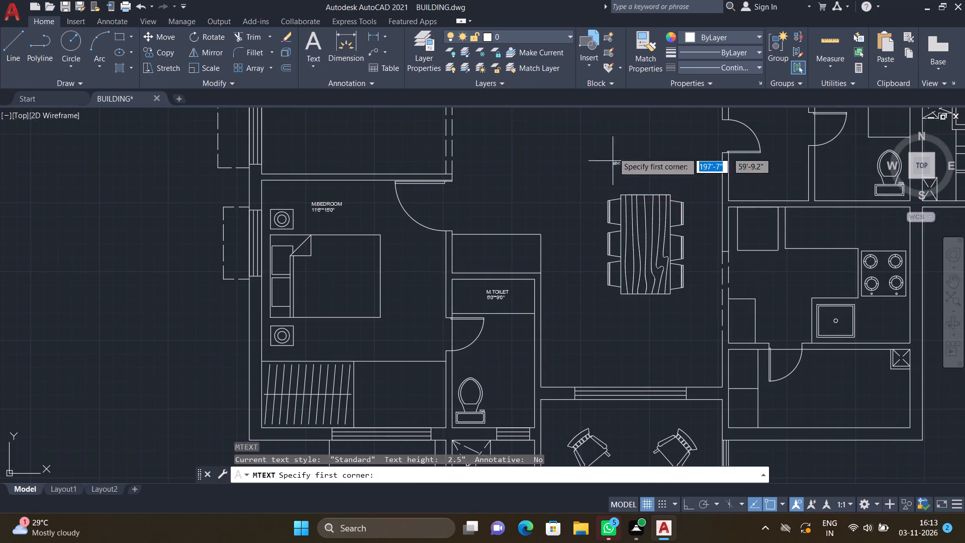
scroll(604, 139, "up", 2)
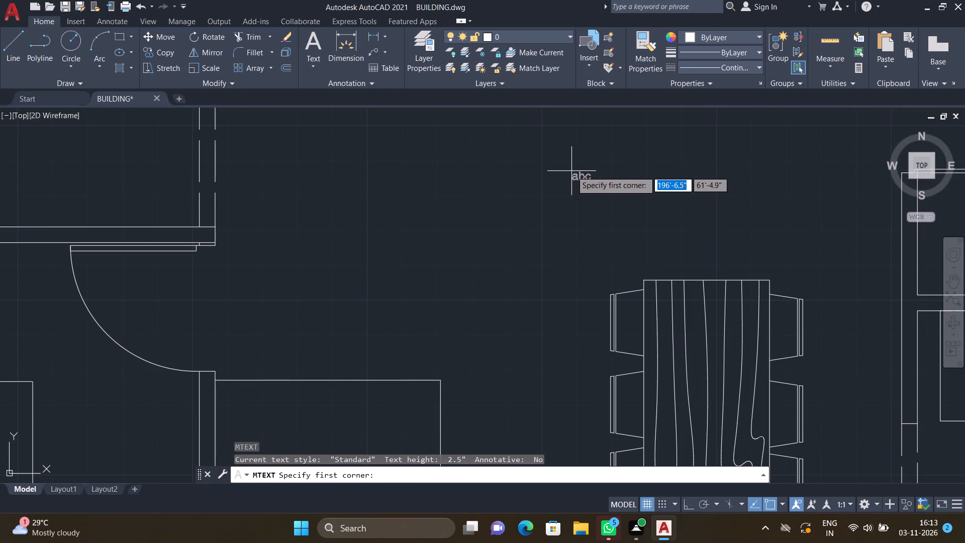
left_click(557, 176)
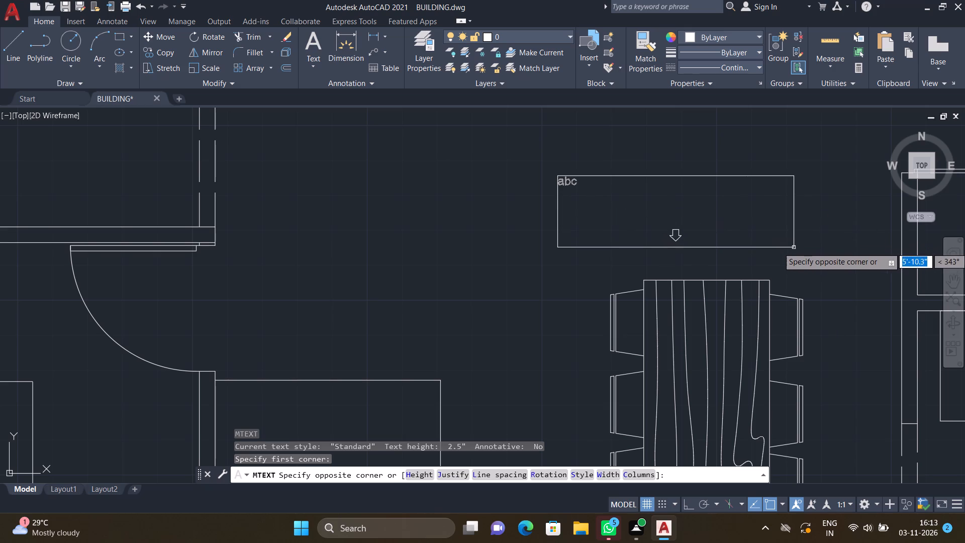
left_click(818, 250)
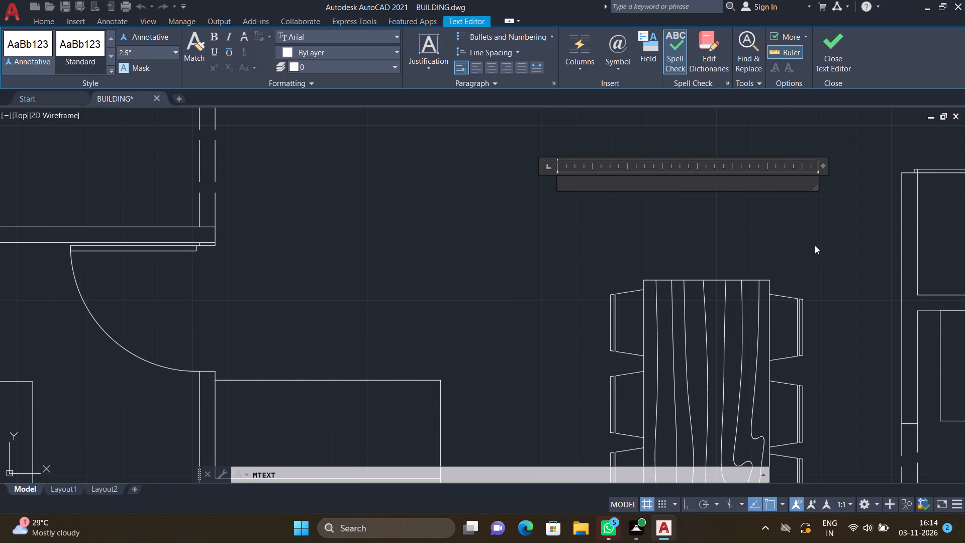
type("LIVING")
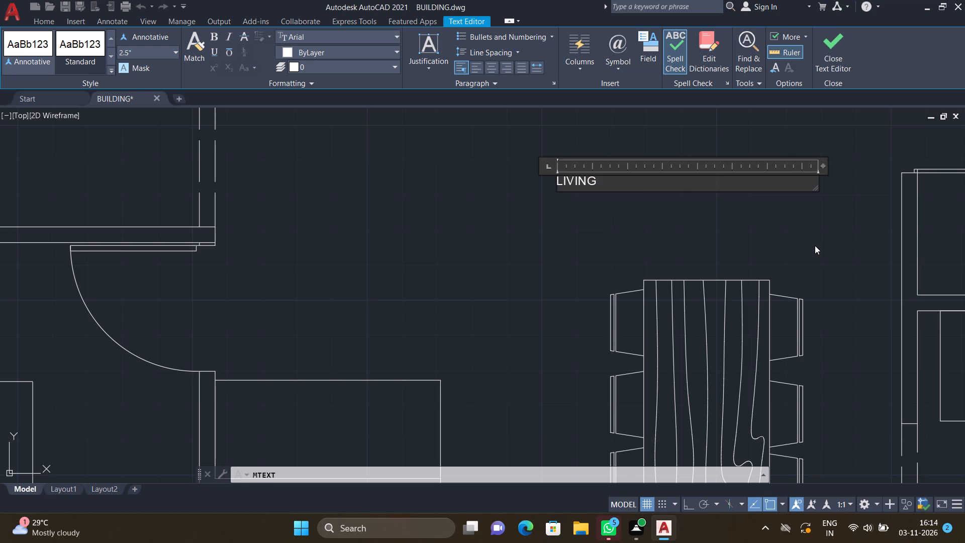
key("slash")
type("DINING")
key("Return")
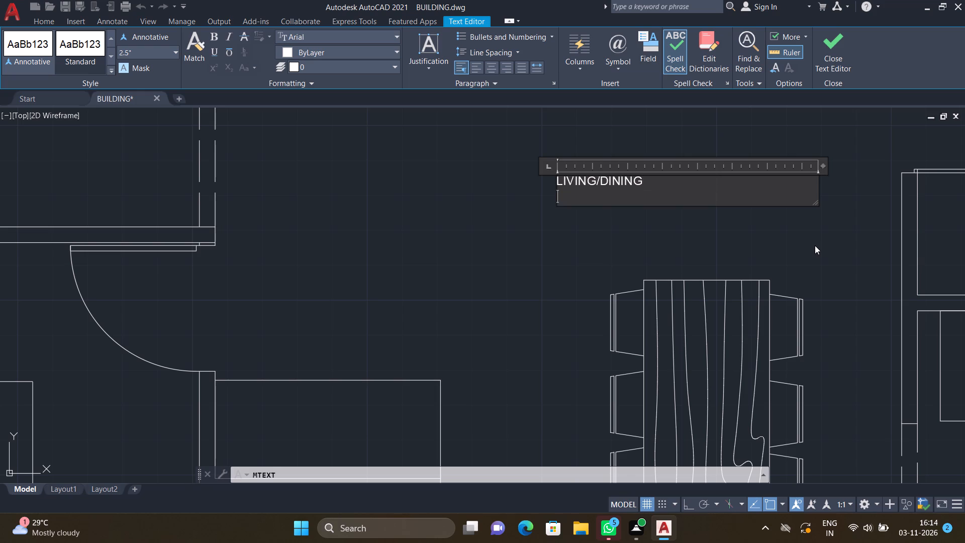
type("11'")
key("0")
key("shift+quotedbl")
key("asterisk")
type("18'")
type("2\"")
key("Return")
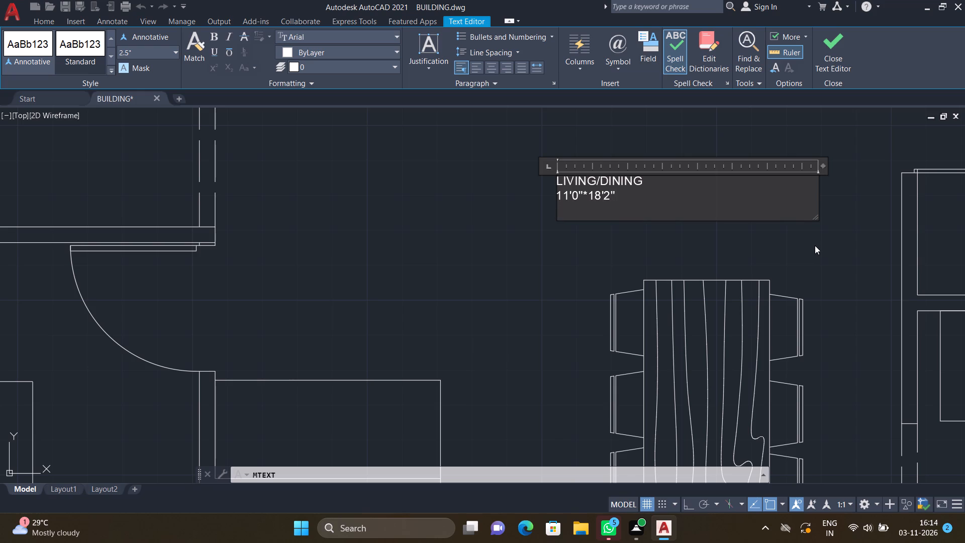
key("Escape")
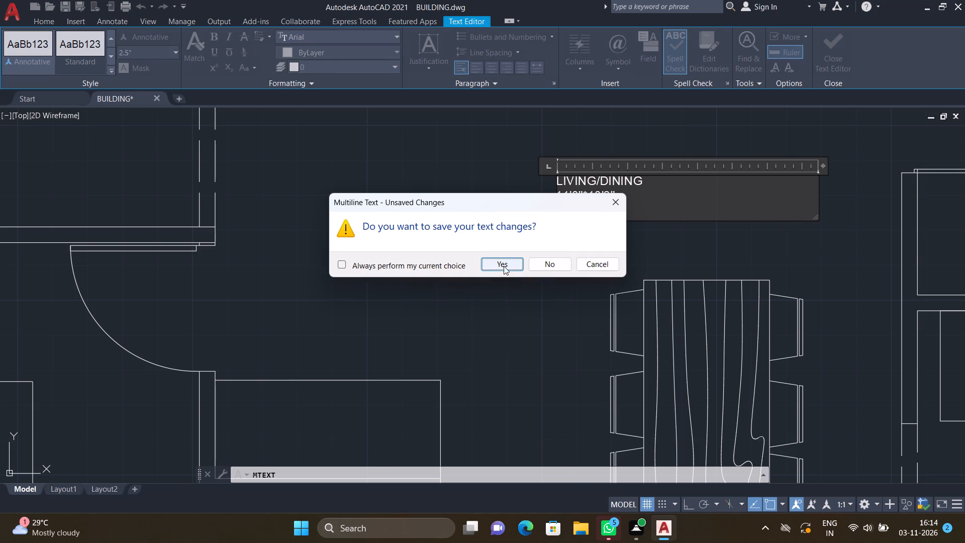
left_click(504, 266)
Move the LIVING/DINING label east and slightly south, centring it just above the dining table.
key("m")
key("Return")
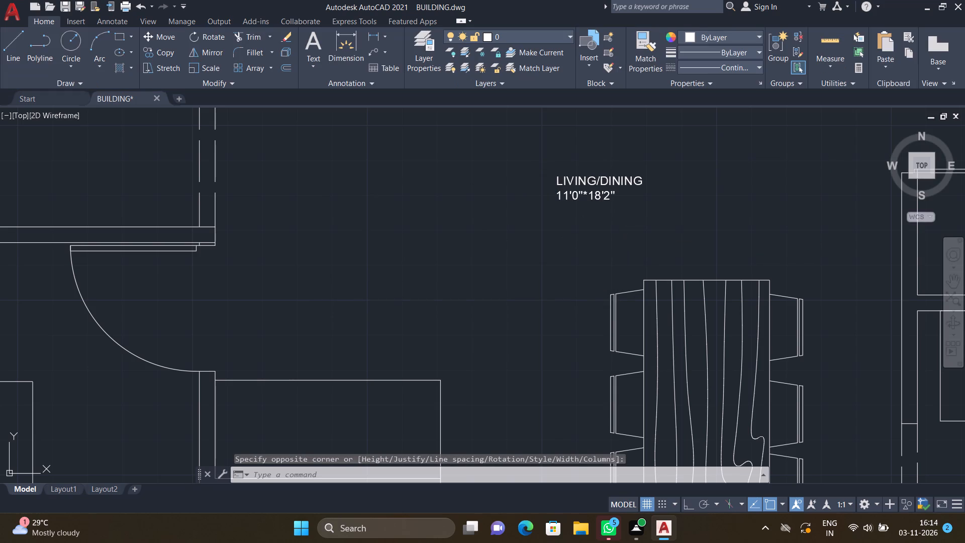
left_click(629, 178)
key("Return")
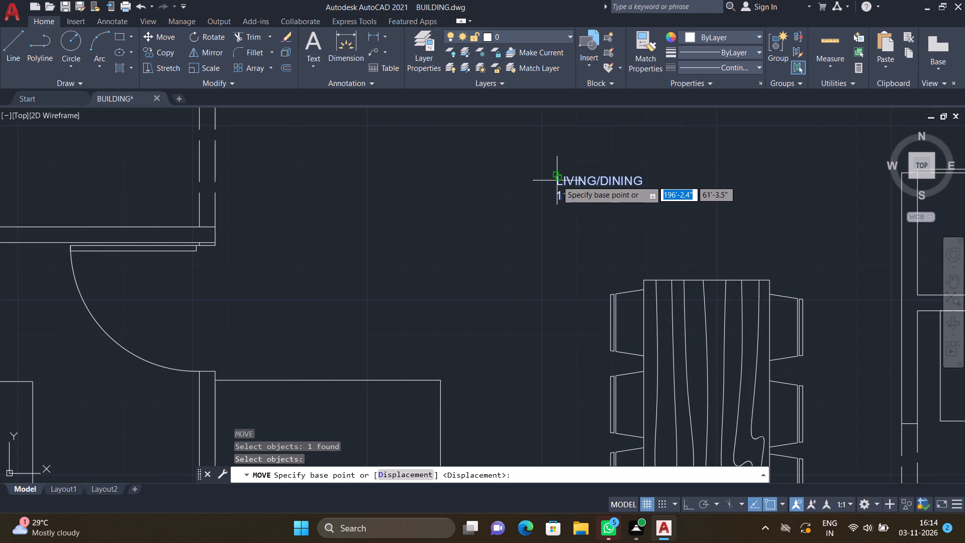
left_click_drag(557, 180, 565, 182)
left_click(664, 219)
Add a multiline text label reading 4'9" WIDE UTILITY in the room south of the kitchen, below its door swing.
scroll(646, 213, "down", 4)
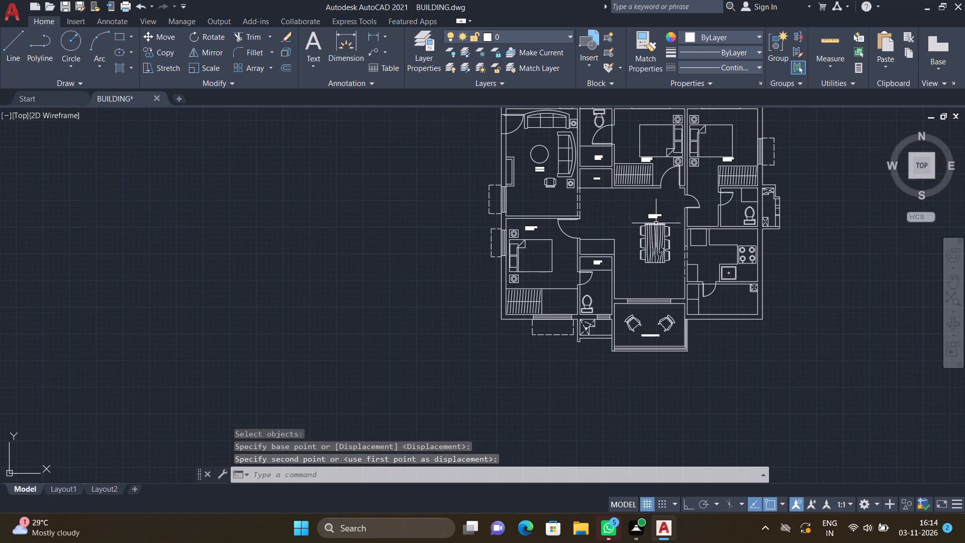
scroll(571, 195, "down", 2)
scroll(623, 260, "up", 3)
middle_click_drag(636, 239, 533, 234)
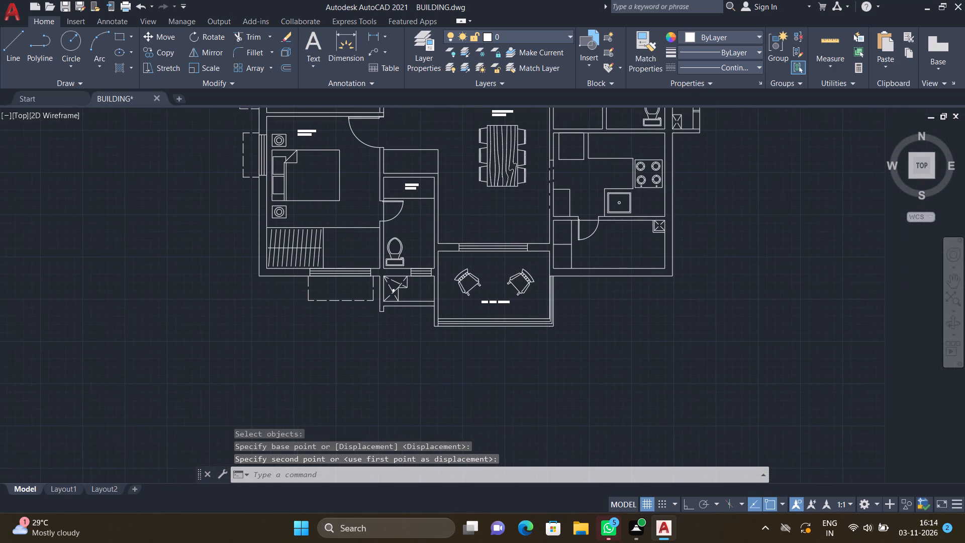
scroll(626, 256, "up", 2)
type("MT")
key("Return")
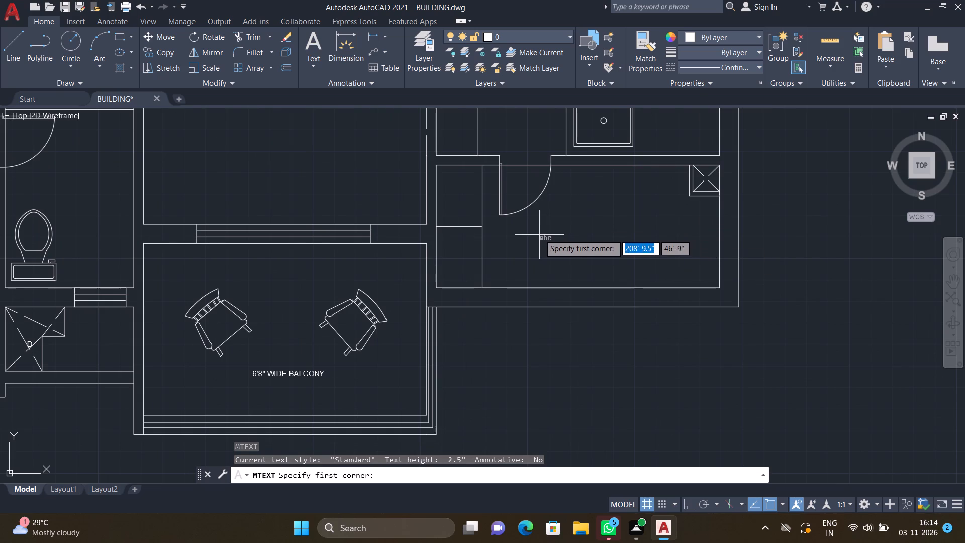
left_click_drag(535, 226, 543, 231)
left_click(689, 257)
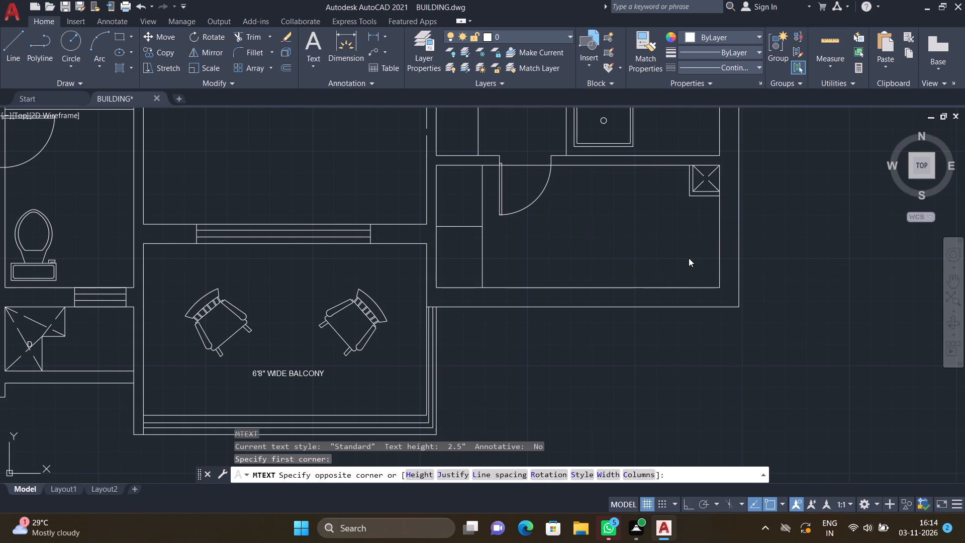
type("4'")
key("9")
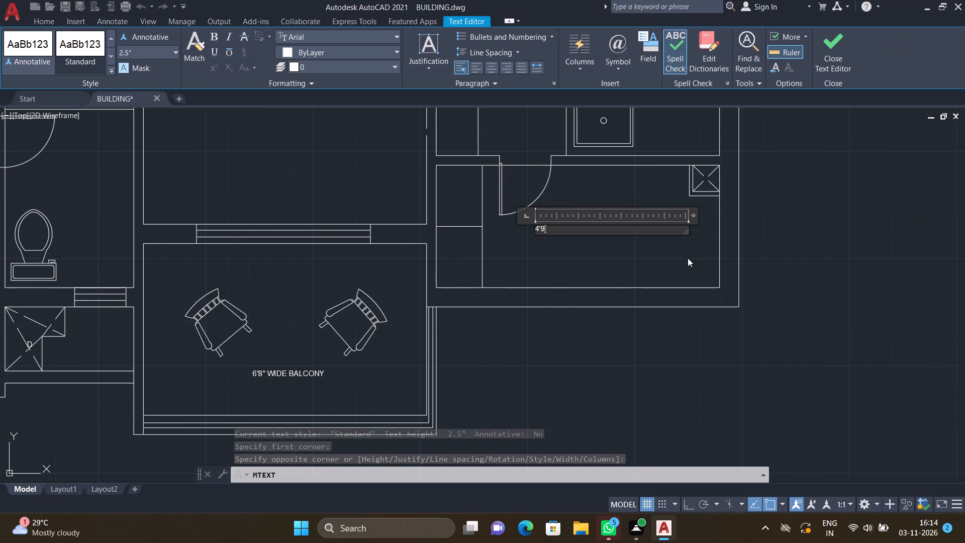
key("shift+quotedbl")
key("space")
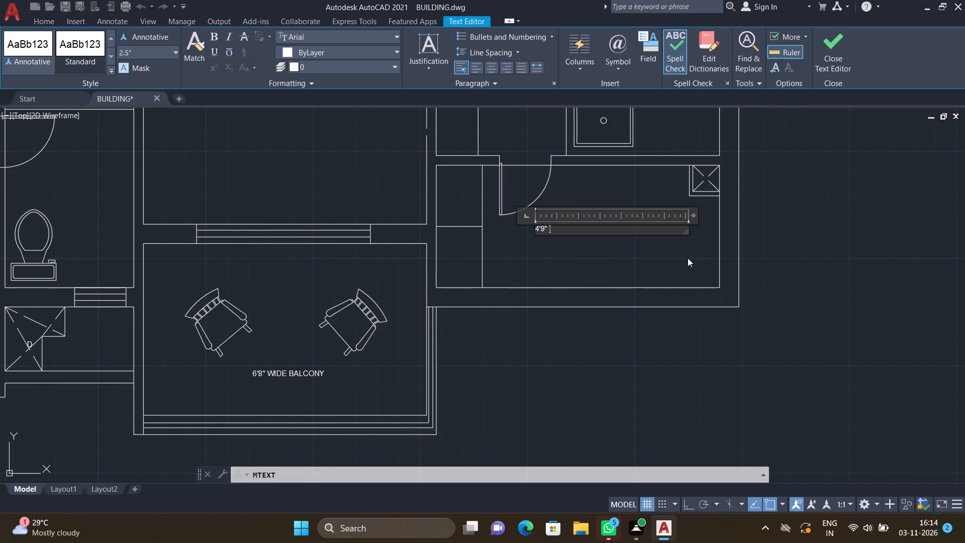
type("WIDE")
key("space")
type("UTILITY")
key("Return")
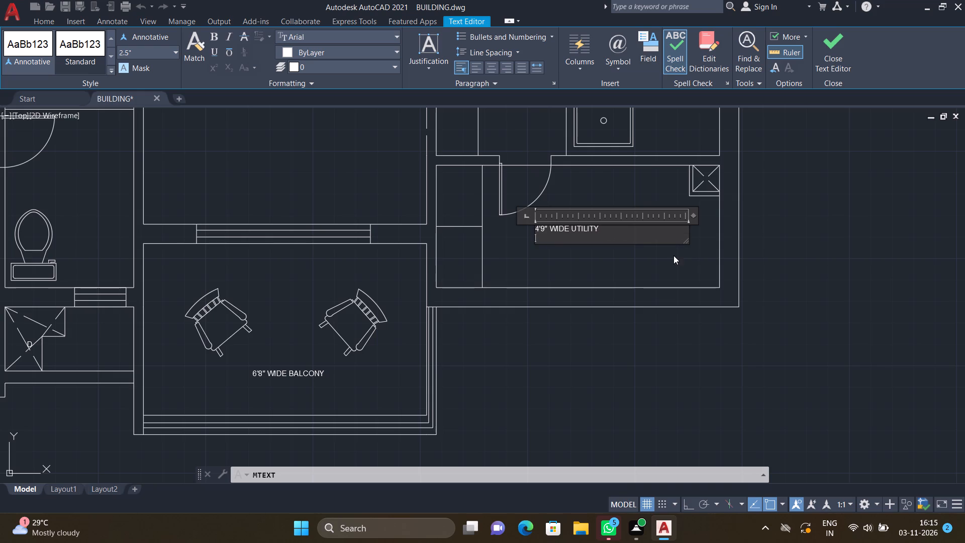
key("Escape")
left_click(501, 265)
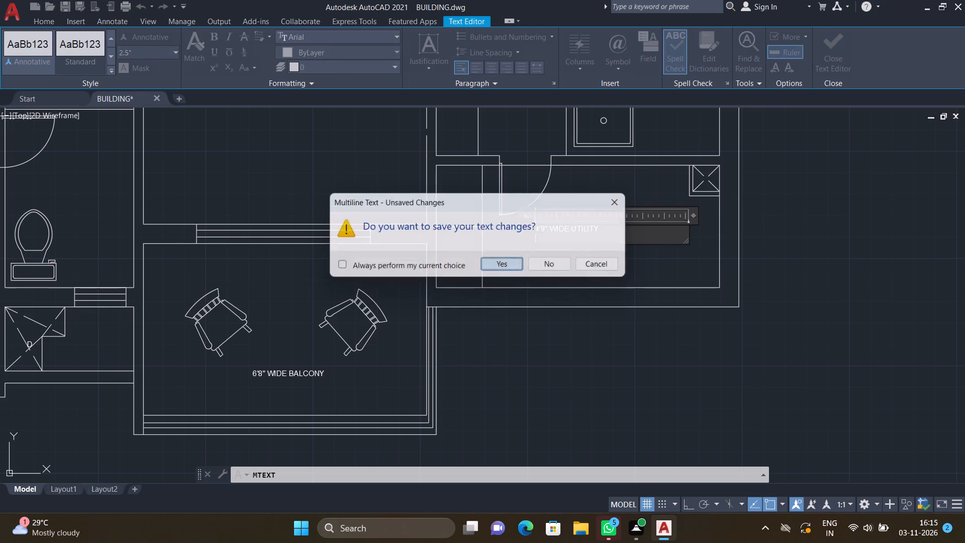
Move the 4'9" WIDE UTILITY label about 1'-8" east, towards the middle of the utility room.
scroll(588, 223, "up", 1)
key("m")
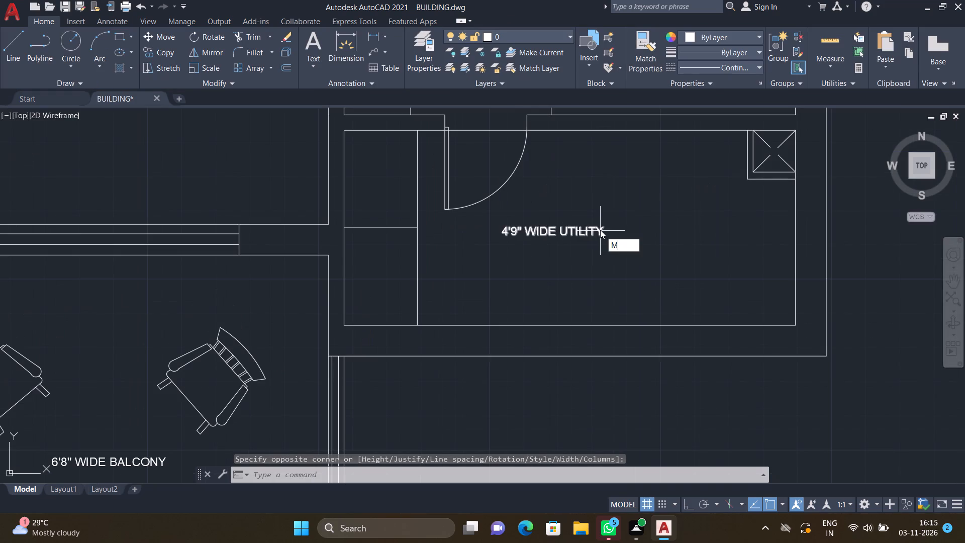
key("Return")
left_click(600, 234)
key("Return")
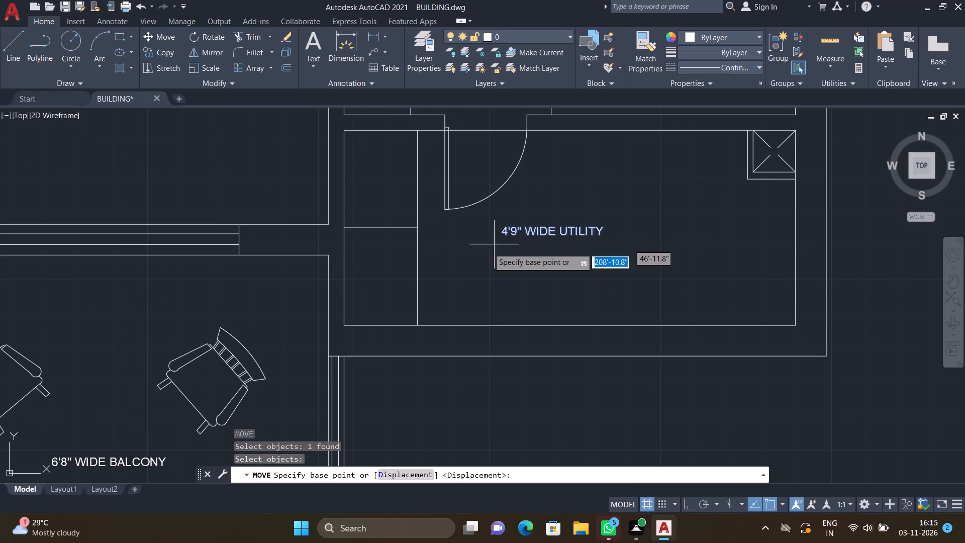
left_click(503, 234)
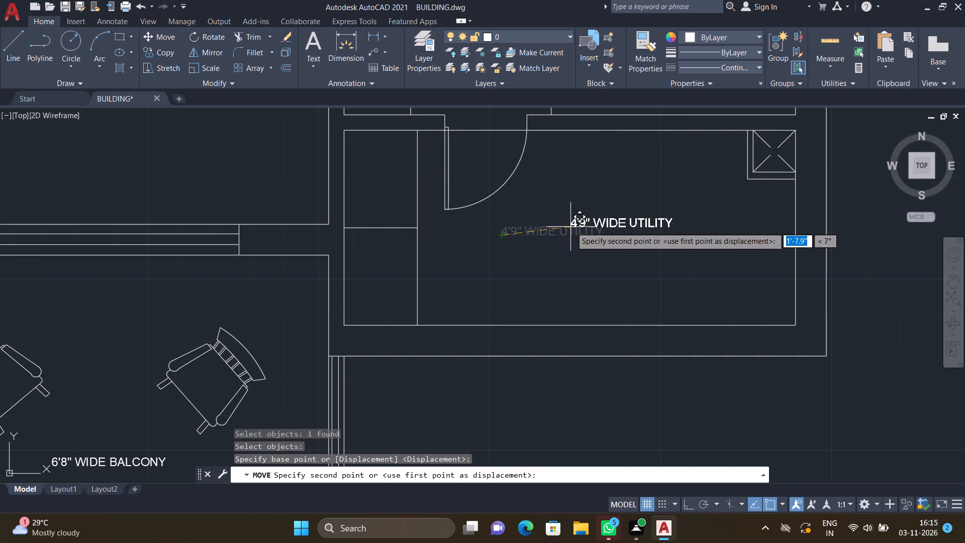
left_click(572, 233)
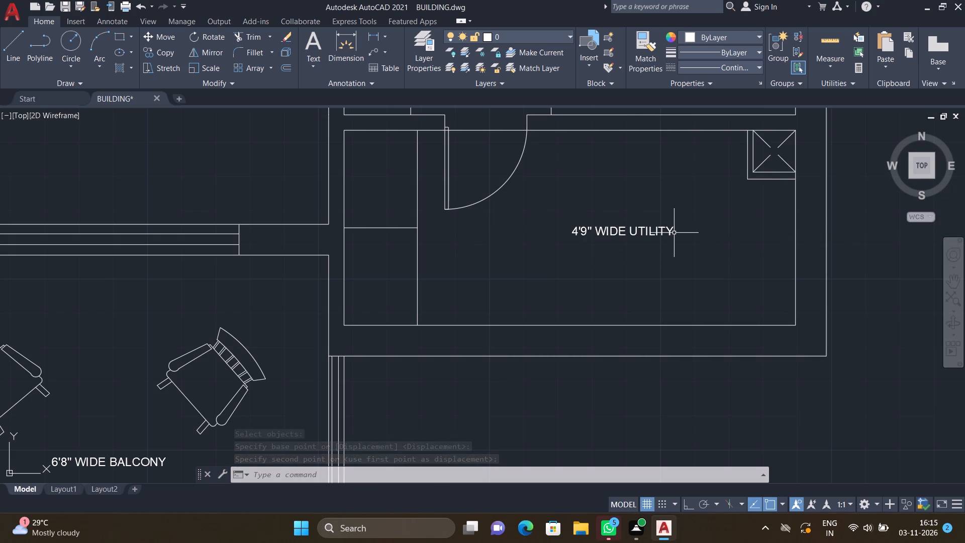
scroll(676, 243, "down", 1)
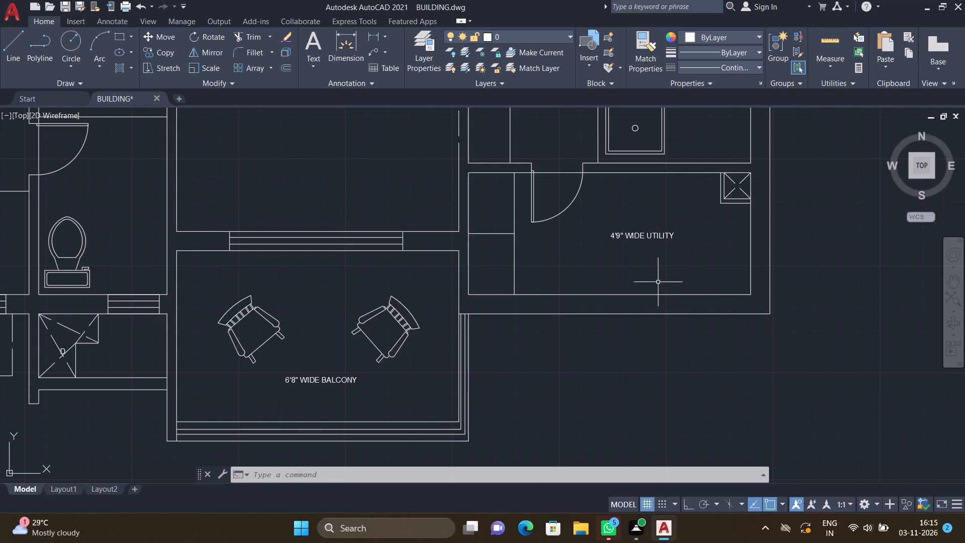
Add a multiline text label reading D at the centre of the crossed duct in the utility room's northeast corner.
scroll(765, 187, "up", 2)
scroll(687, 183, "up", 1)
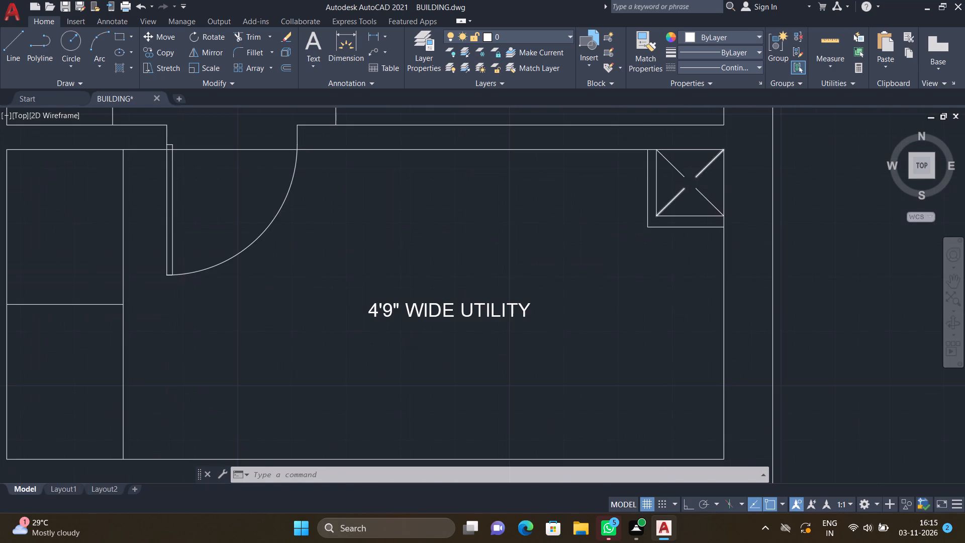
scroll(687, 183, "up", 2)
type("MT")
key("Return")
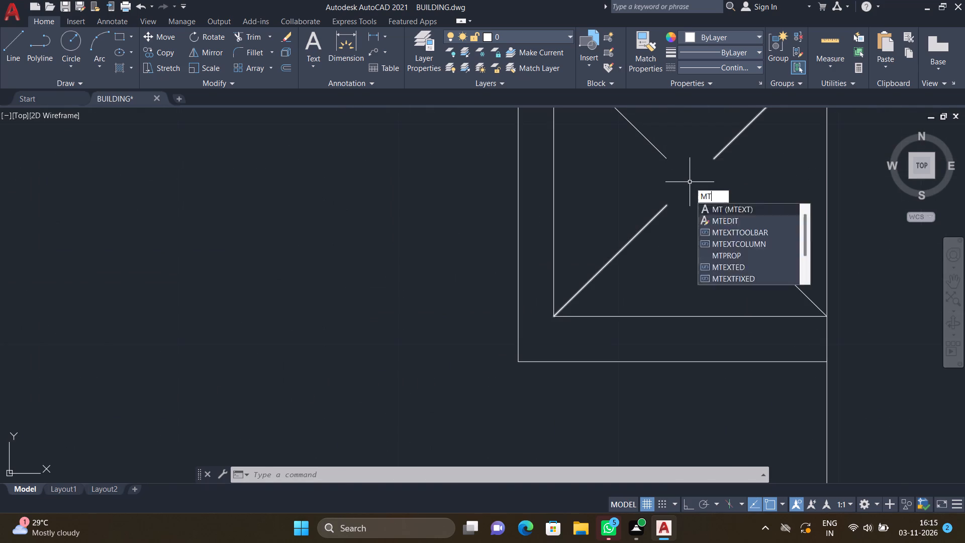
scroll(671, 161, "up", 1)
left_click(669, 163)
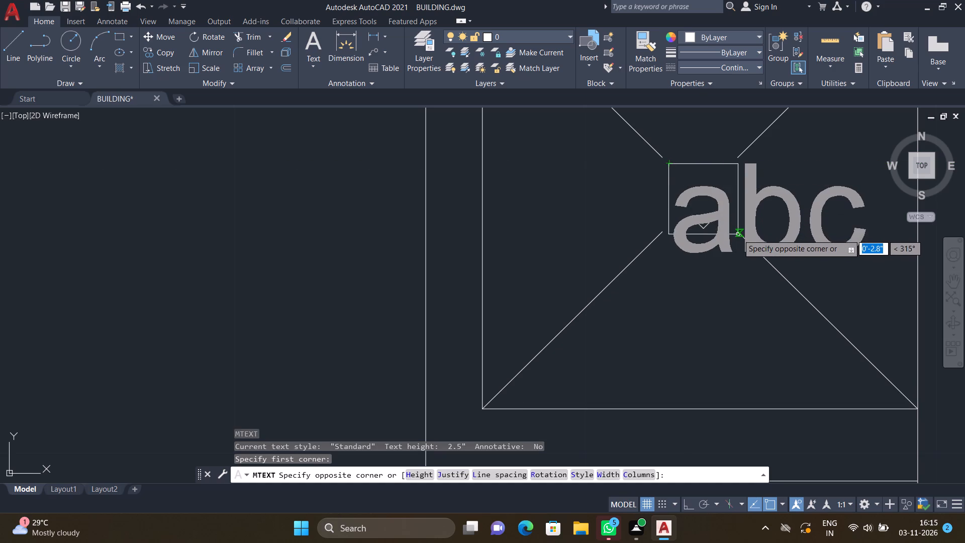
left_click(747, 232)
key("d")
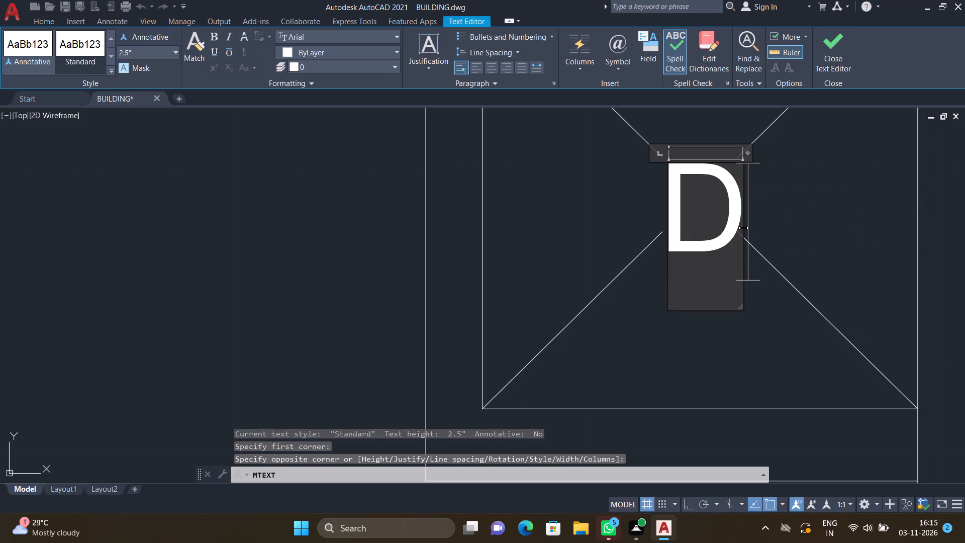
key("Return")
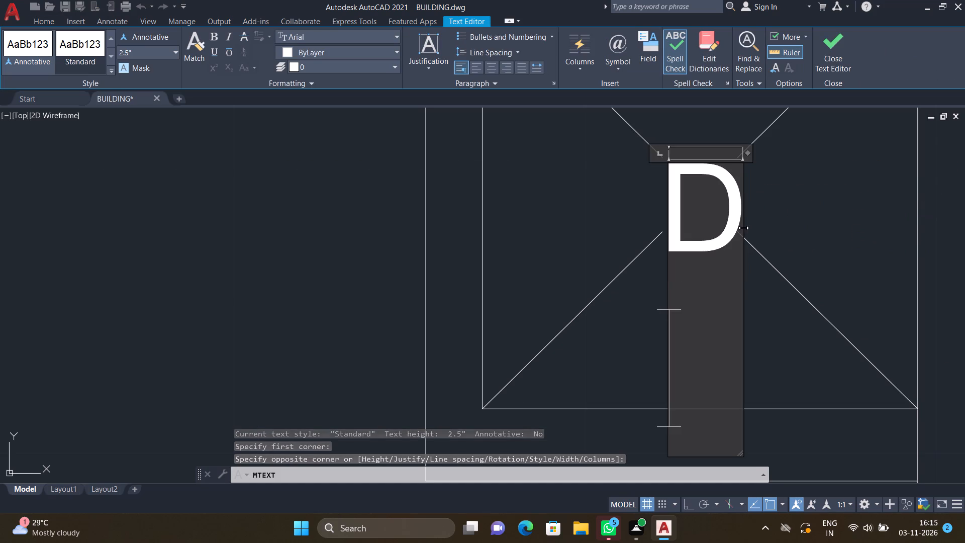
key("Escape")
left_click(520, 265)
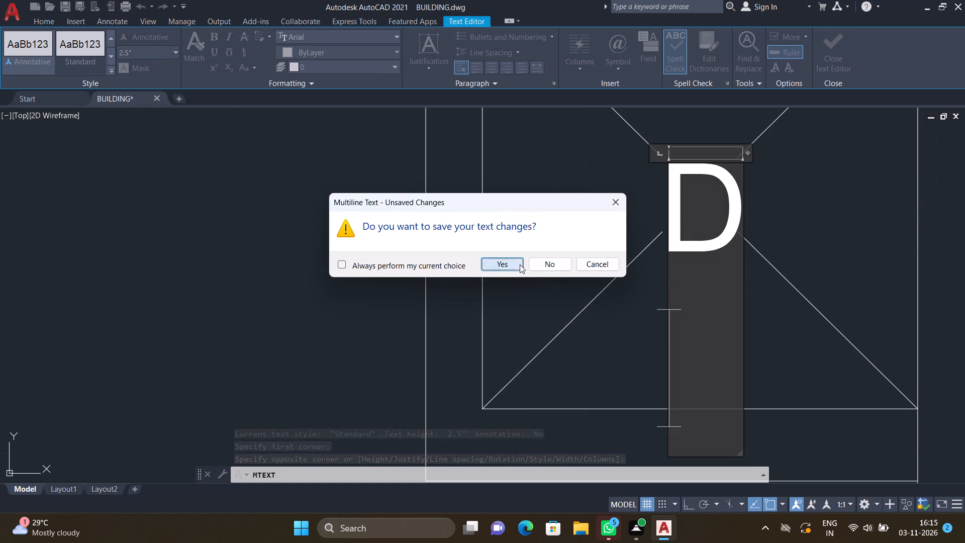
Add a multiline text label reading wm in the northern of the two compartments along the utility room's west wall.
scroll(556, 253, "down", 3)
scroll(461, 251, "down", 4)
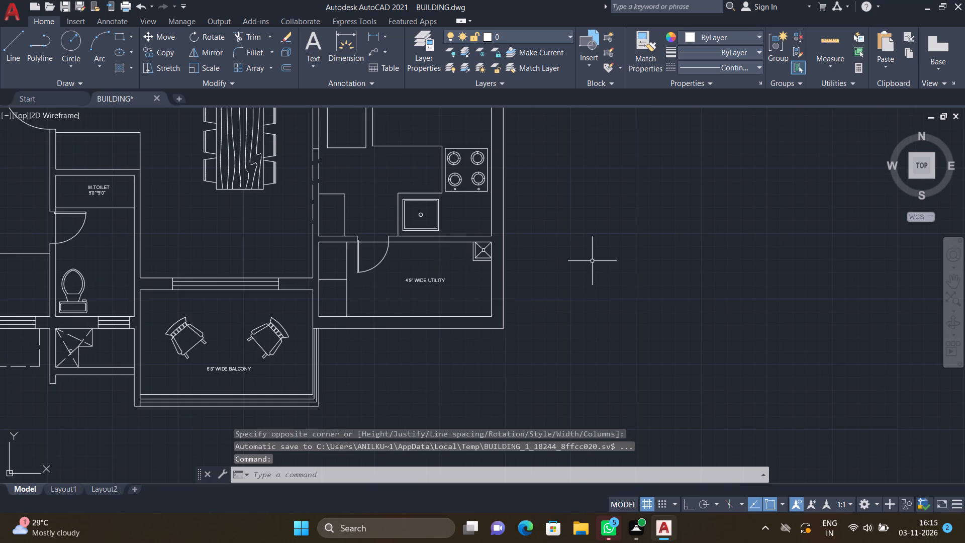
scroll(536, 261, "down", 1)
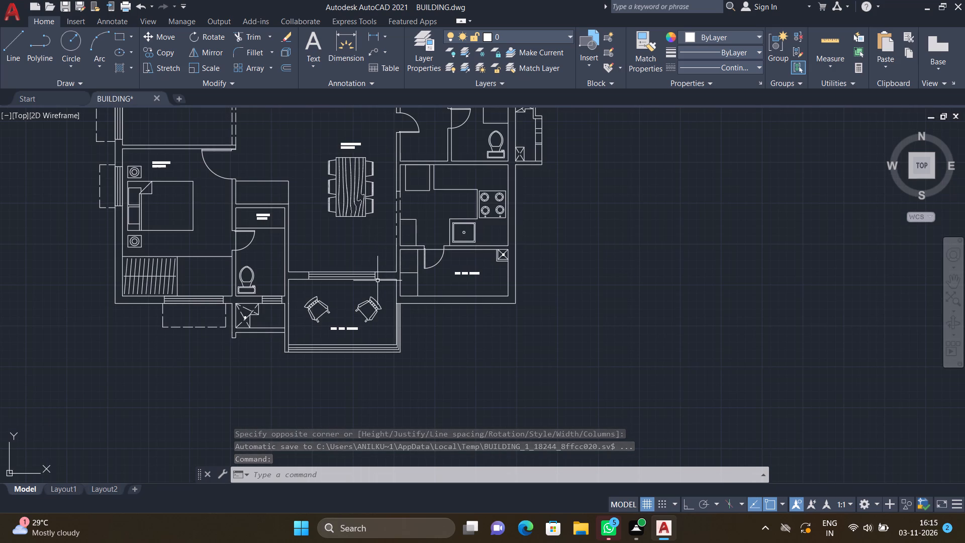
scroll(371, 286, "up", 2)
scroll(465, 231, "up", 2)
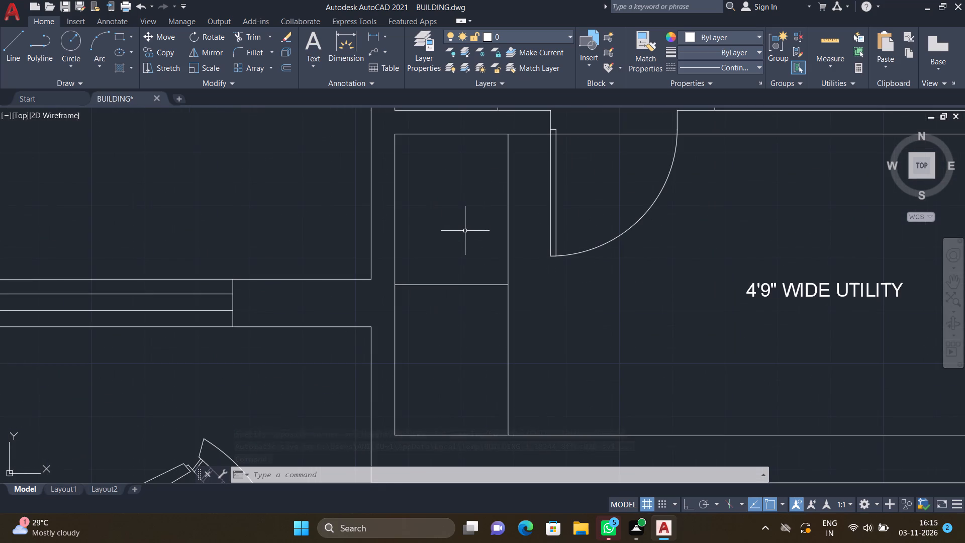
key("m")
key("t")
key("Return")
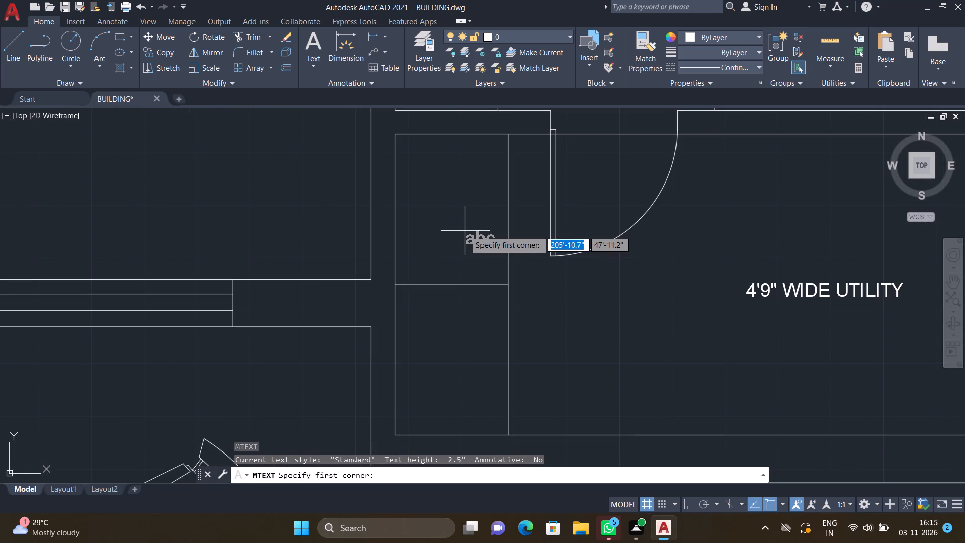
left_click(414, 199)
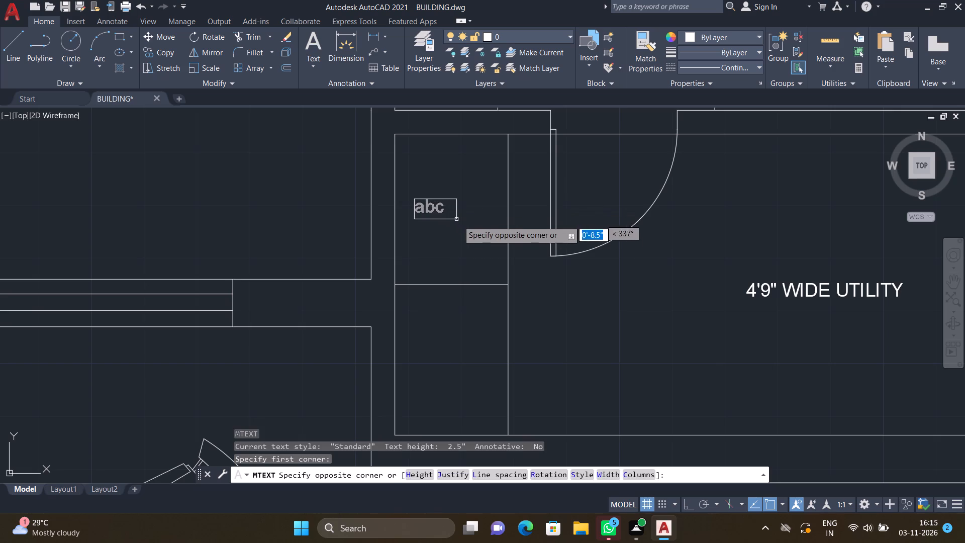
left_click(489, 240)
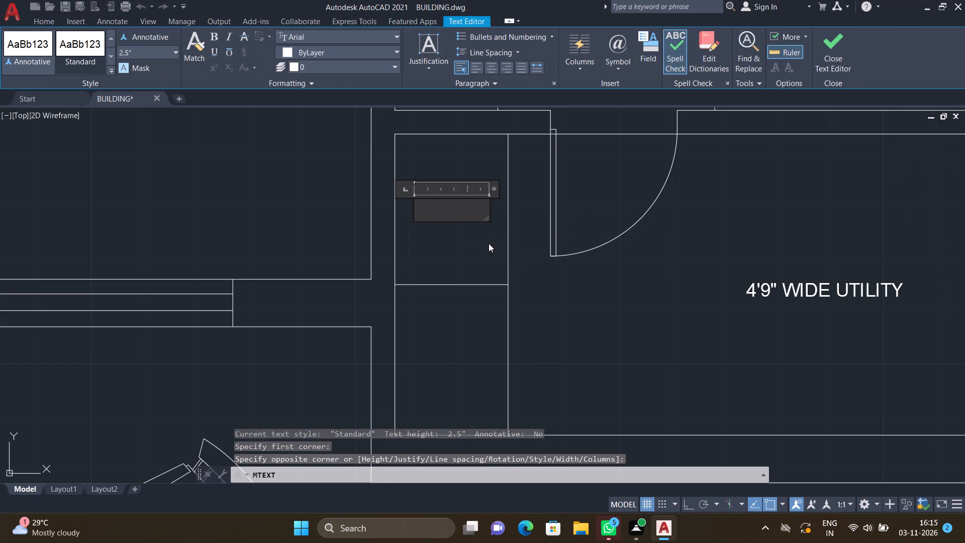
type("wm")
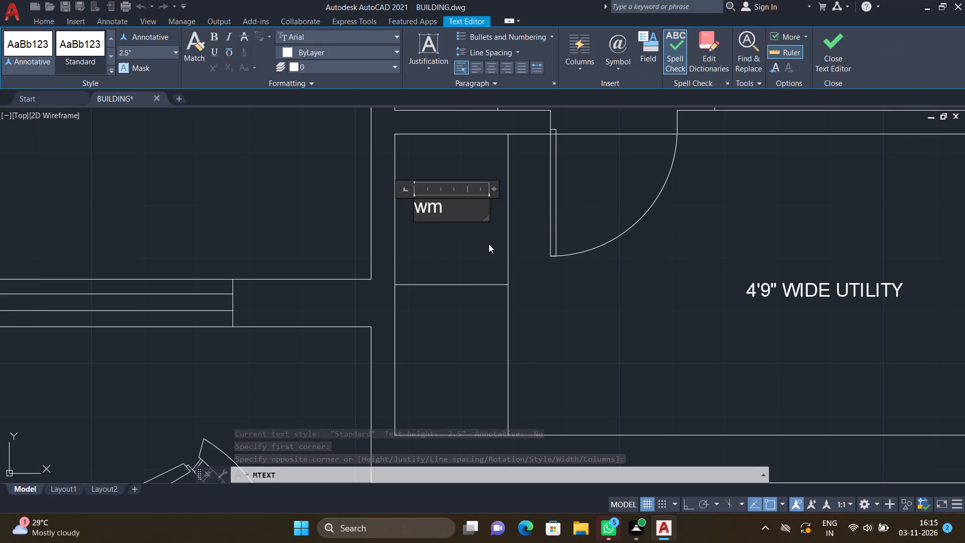
key("Return")
key("Escape")
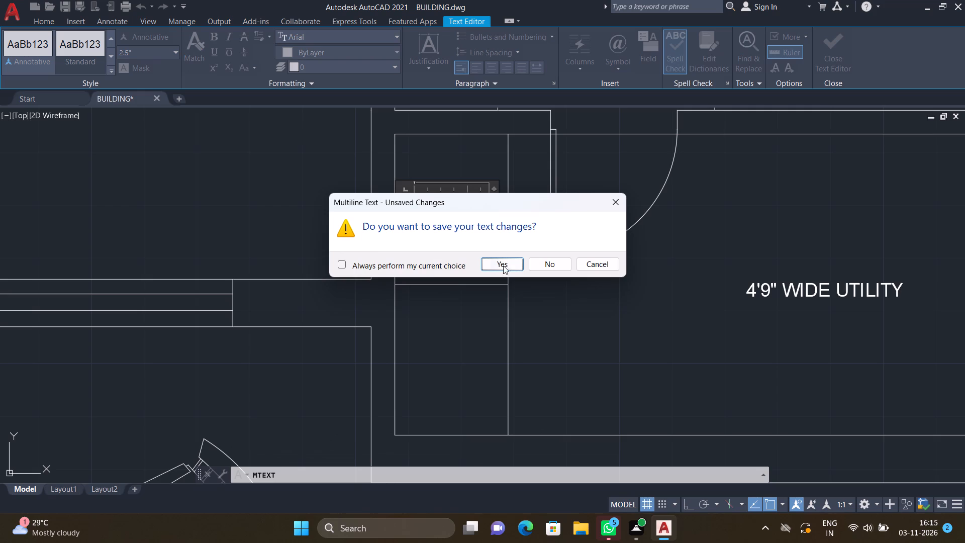
left_click(508, 268)
Move the wm label about 5.4" southeast, towards the middle of its compartment.
scroll(442, 208, "up", 2)
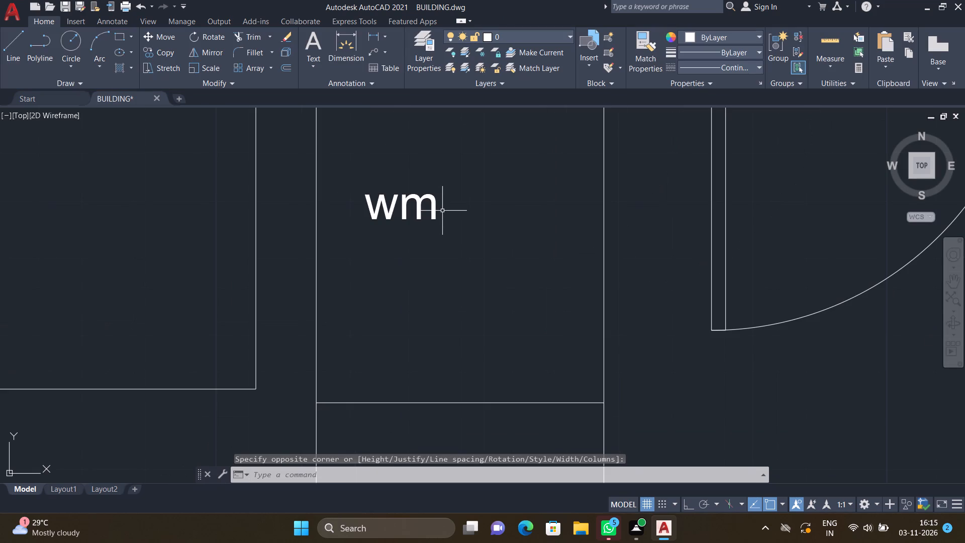
key("m")
key("Return")
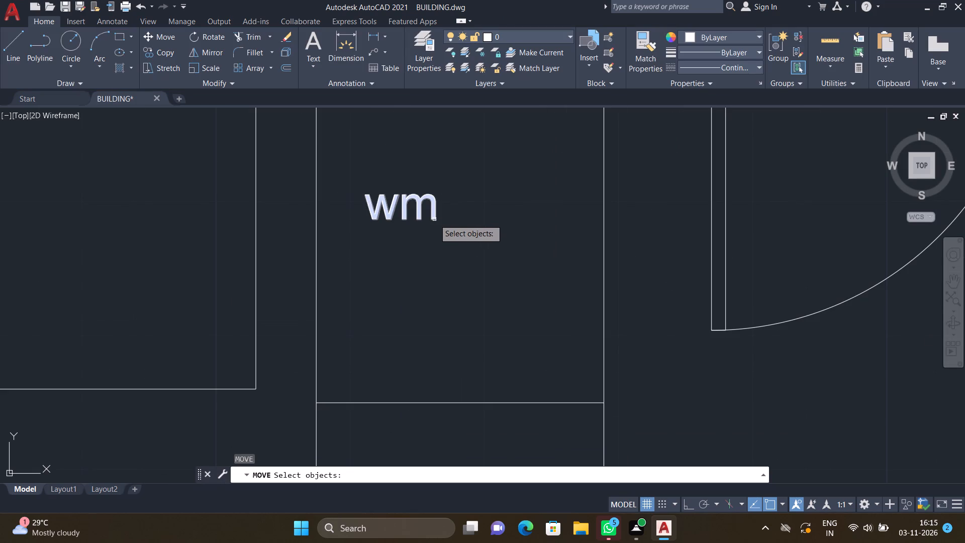
left_click(434, 219)
key("Return")
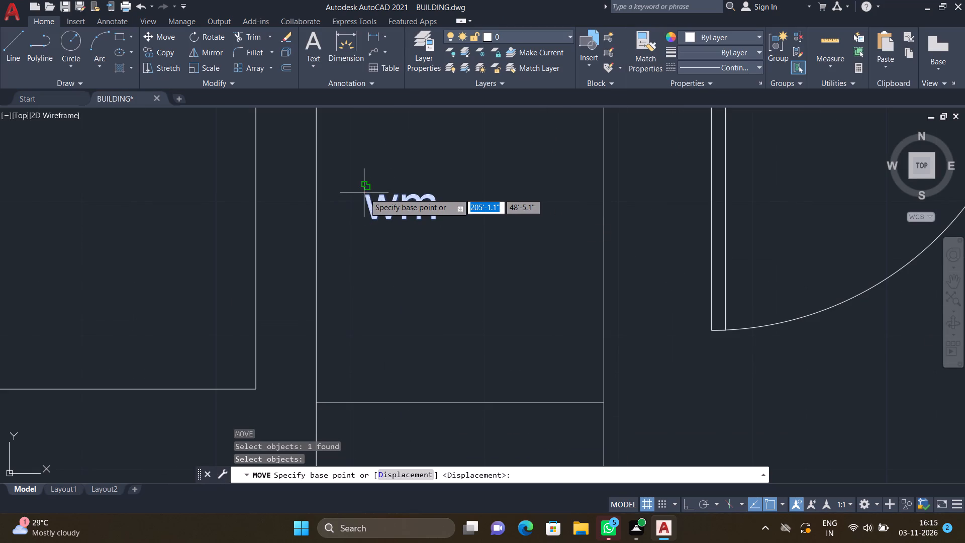
left_click(367, 195)
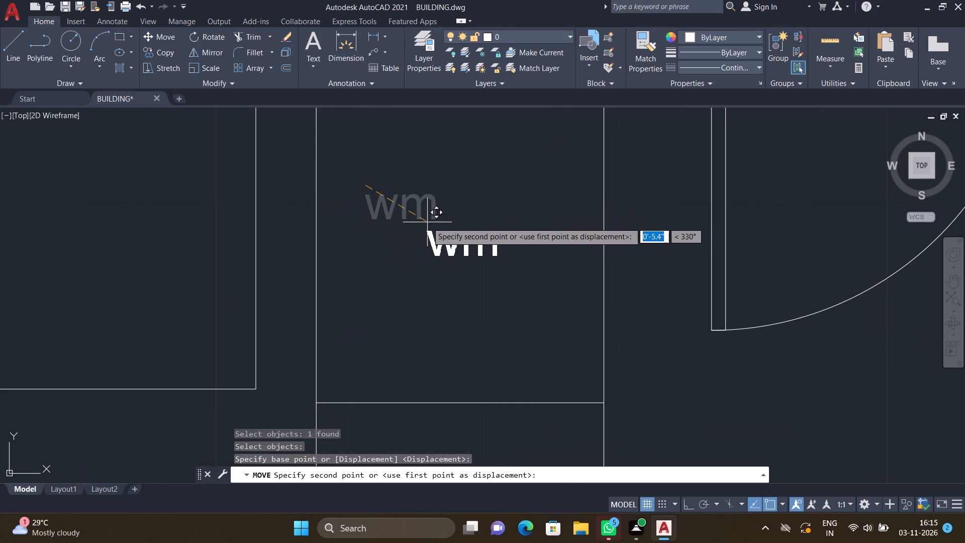
left_click(427, 222)
Add a multiline text label reading dw in the compartment directly south of the wm one in the utility room.
scroll(440, 245, "down", 4)
scroll(443, 310, "up", 2)
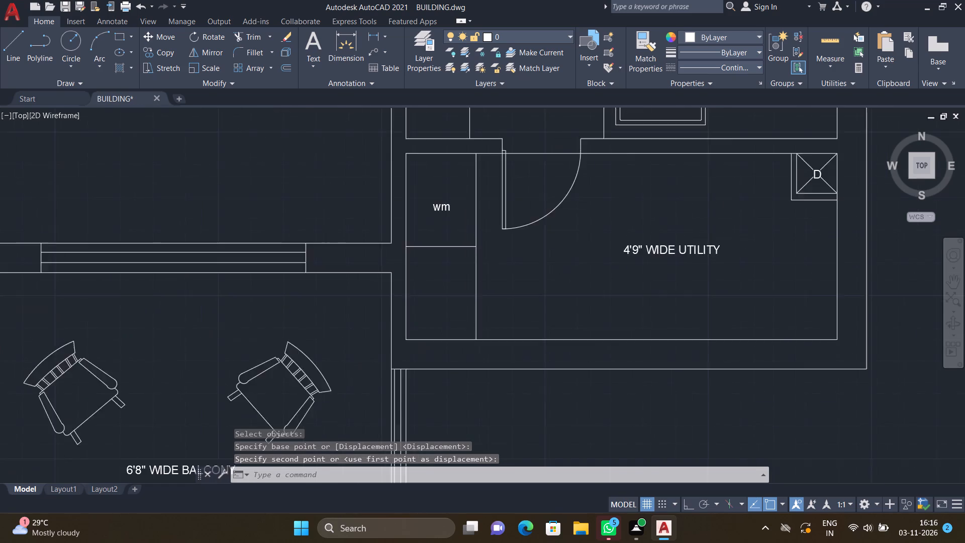
scroll(443, 310, "up", 1)
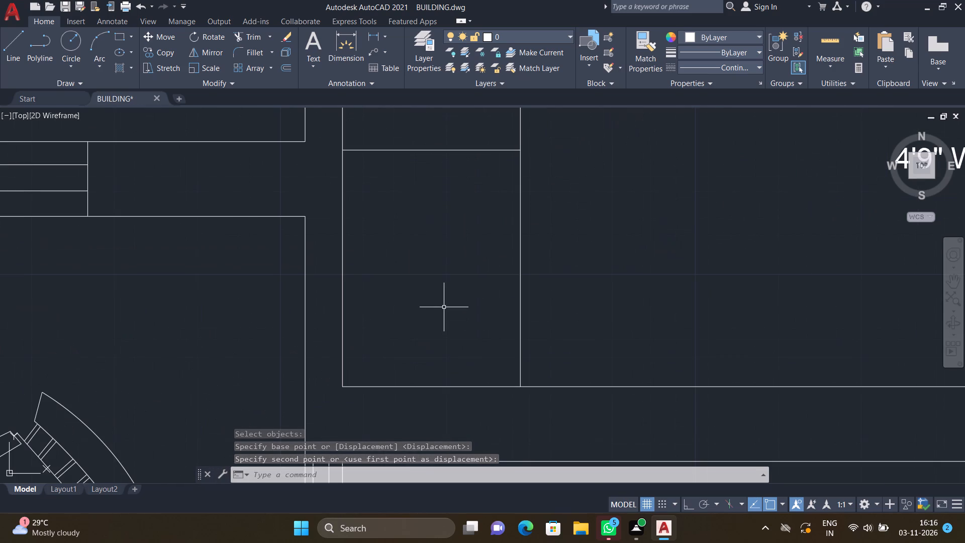
type("mt")
key("Return")
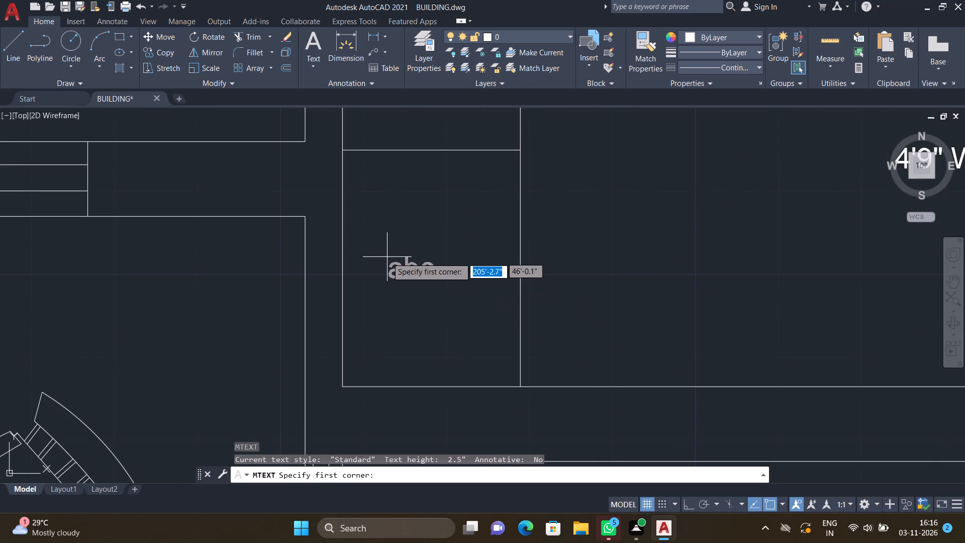
left_click(401, 244)
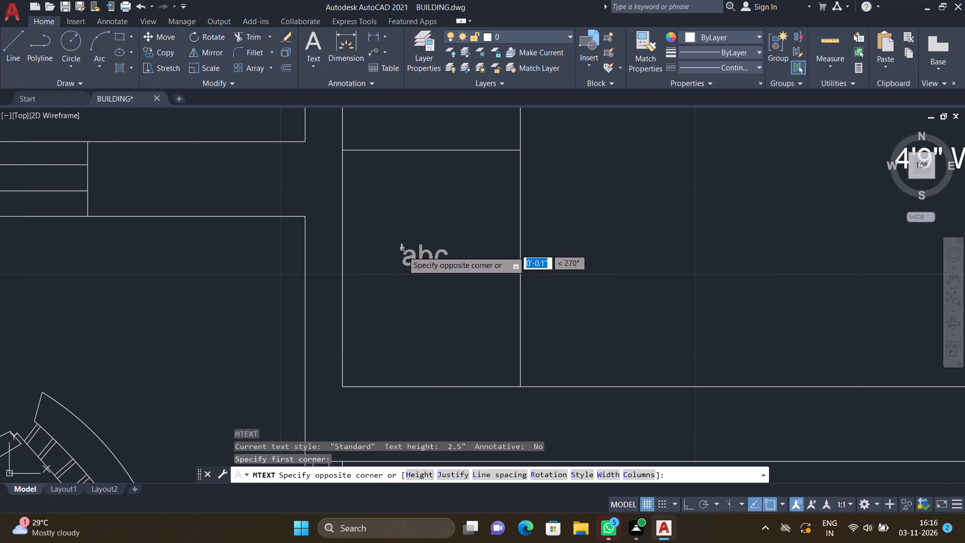
left_click(480, 309)
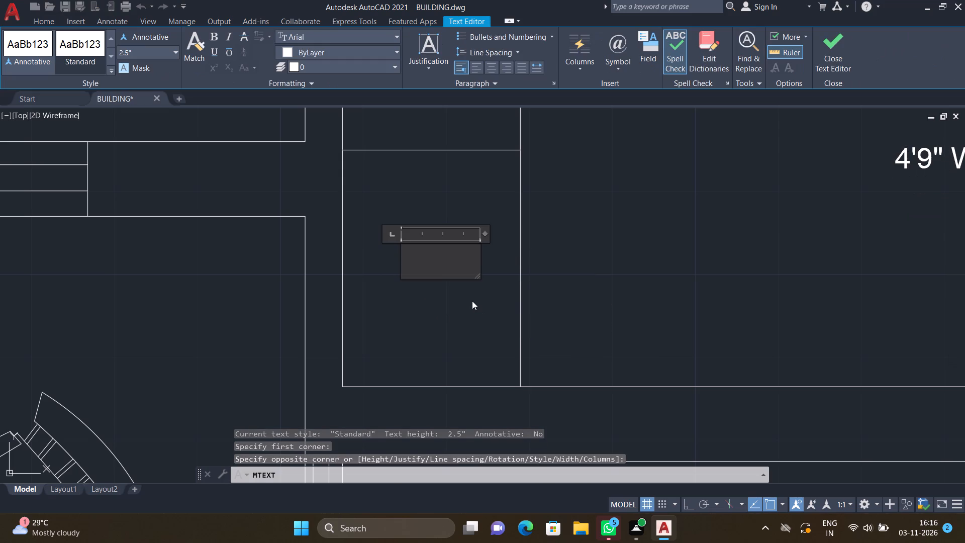
type("dw")
key("Return")
key("Escape")
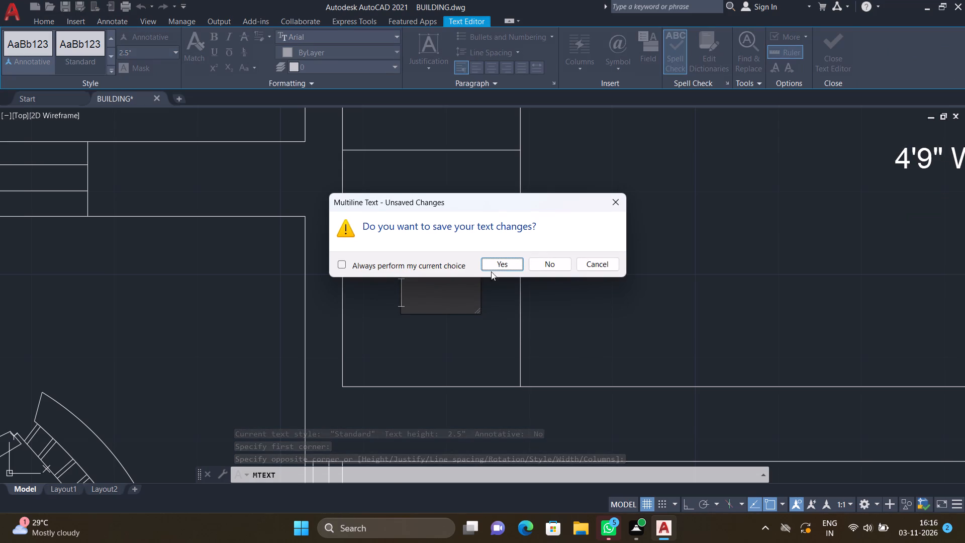
left_click(500, 261)
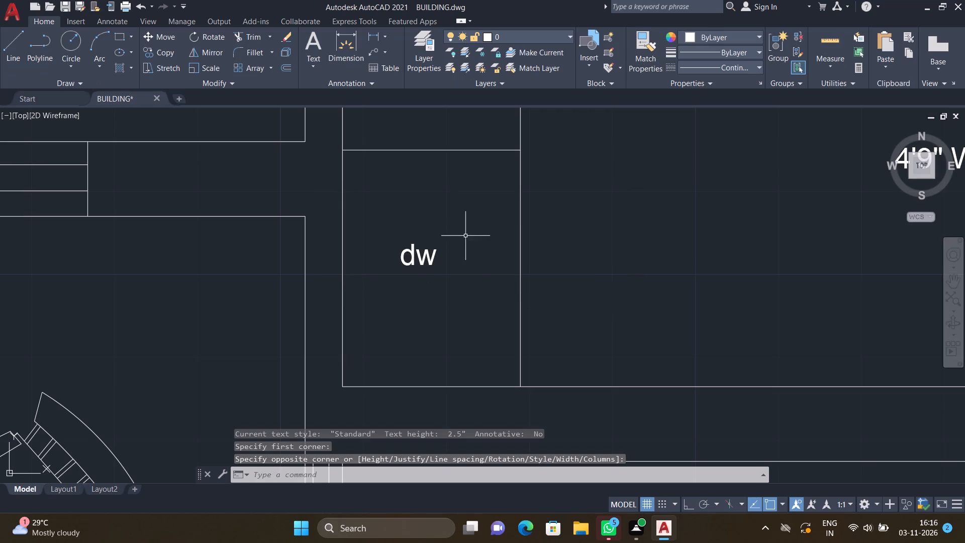
Move the dw label slightly east to centre it across the width of its compartment.
scroll(482, 302, "down", 3)
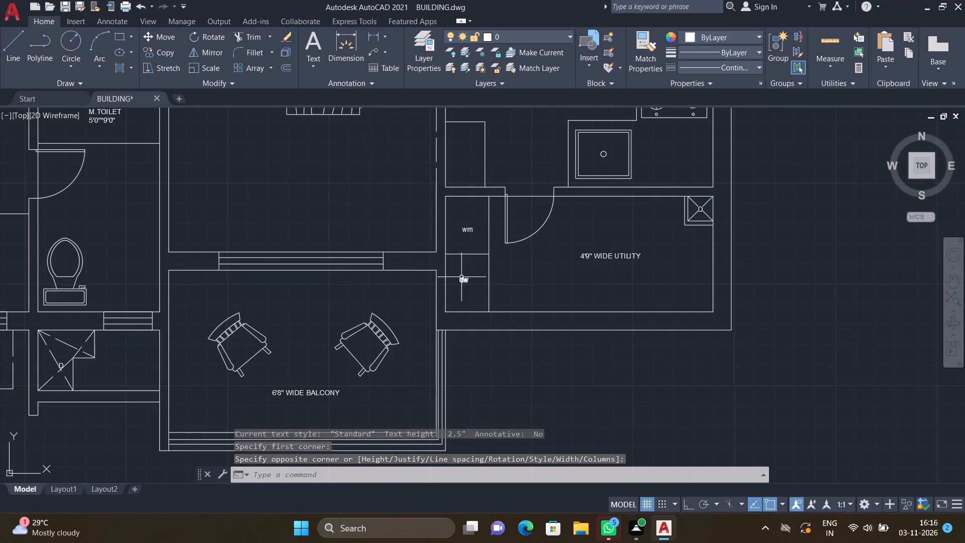
scroll(467, 271, "up", 3)
key("m")
key("Return")
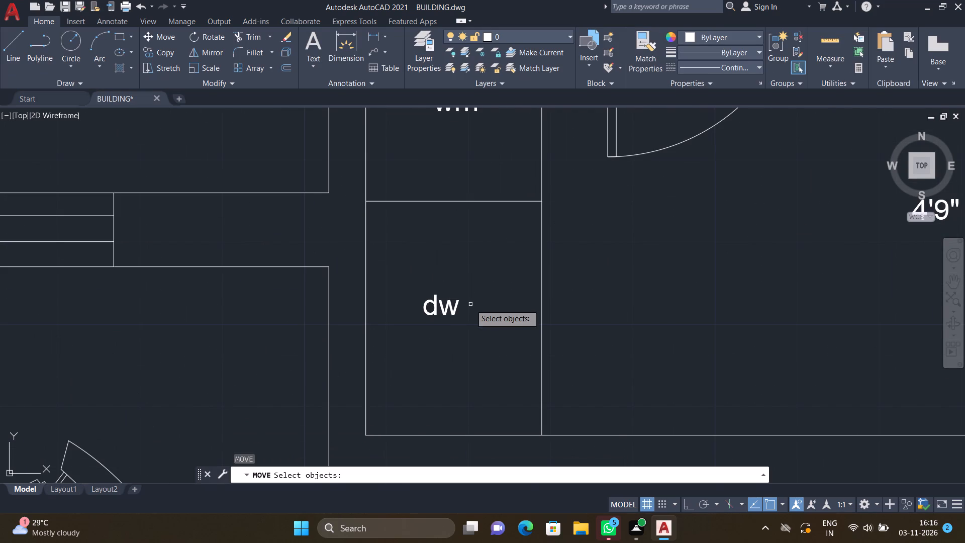
left_click(466, 329)
left_click(414, 265)
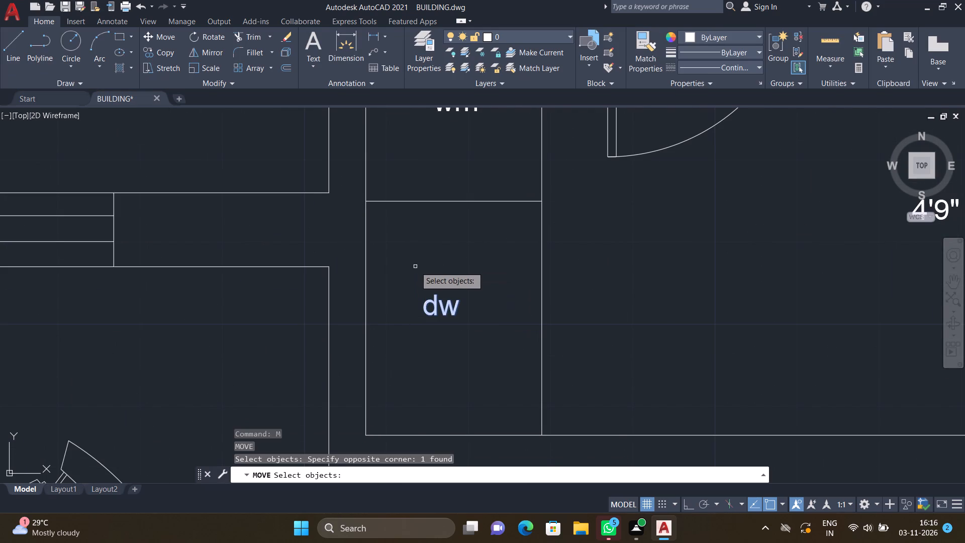
key("Return")
scroll(430, 286, "up", 2)
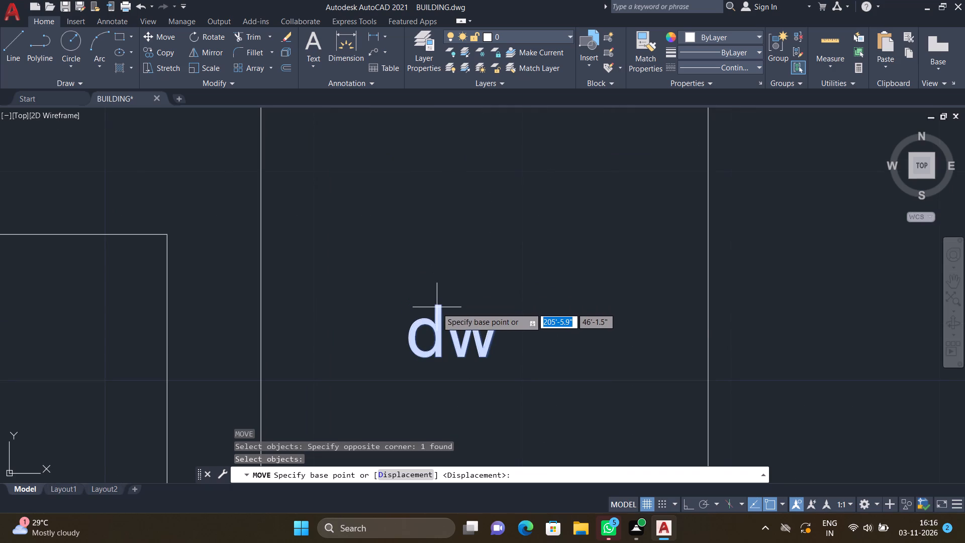
left_click(437, 308)
left_click(478, 309)
Add a multiline text label in the open middle of the kitchen reading KITCHEN with 11'0"*8'3" on the second line.
scroll(463, 283, "down", 2)
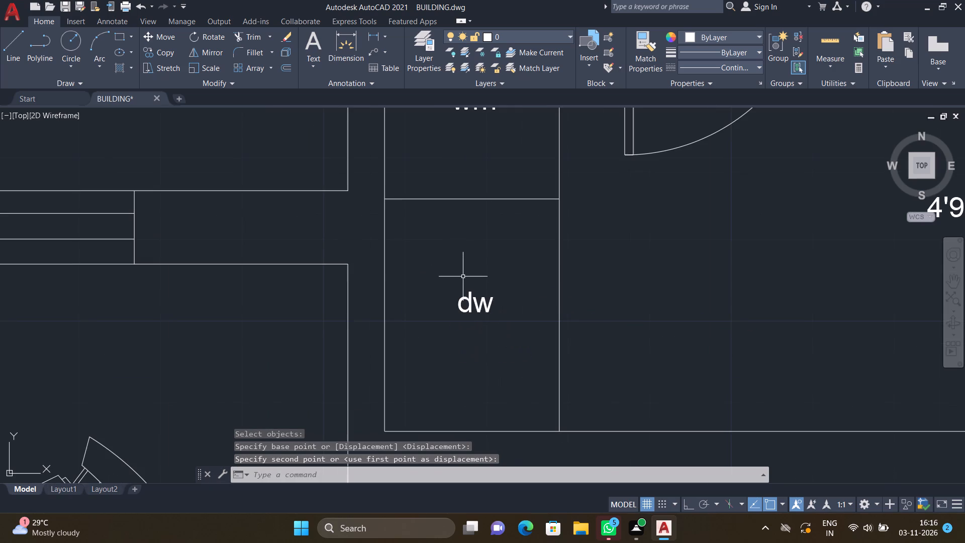
scroll(474, 252, "down", 3)
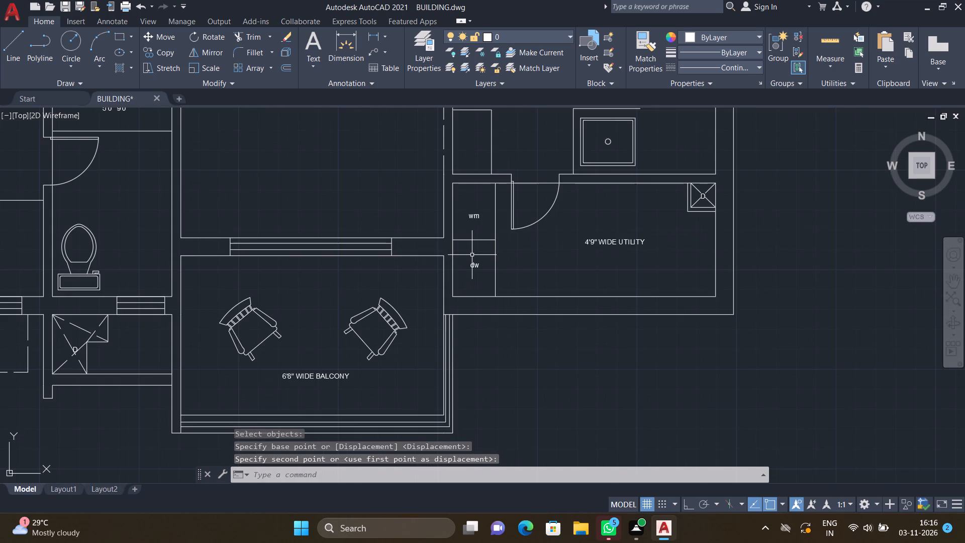
middle_click_drag(561, 268, 511, 358)
scroll(506, 321, "down", 2)
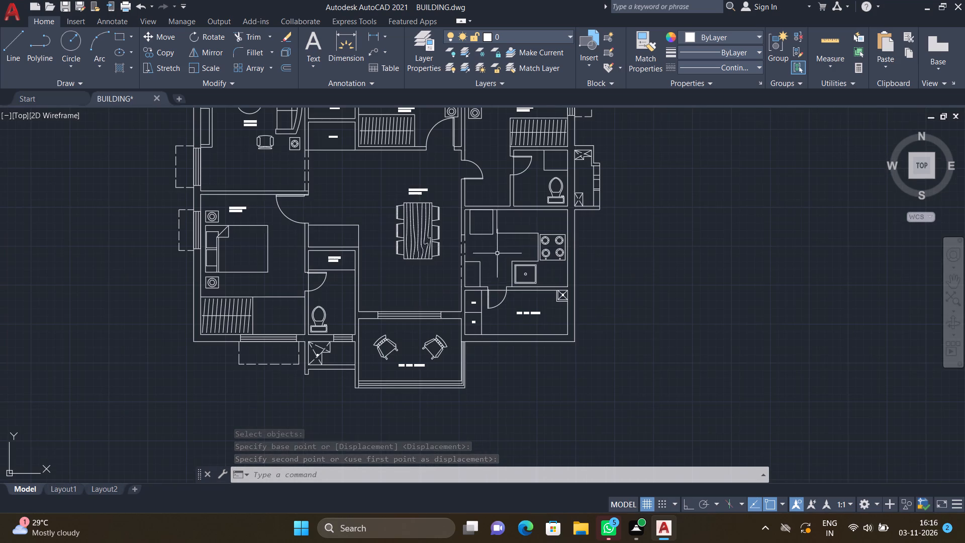
scroll(486, 253, "up", 2)
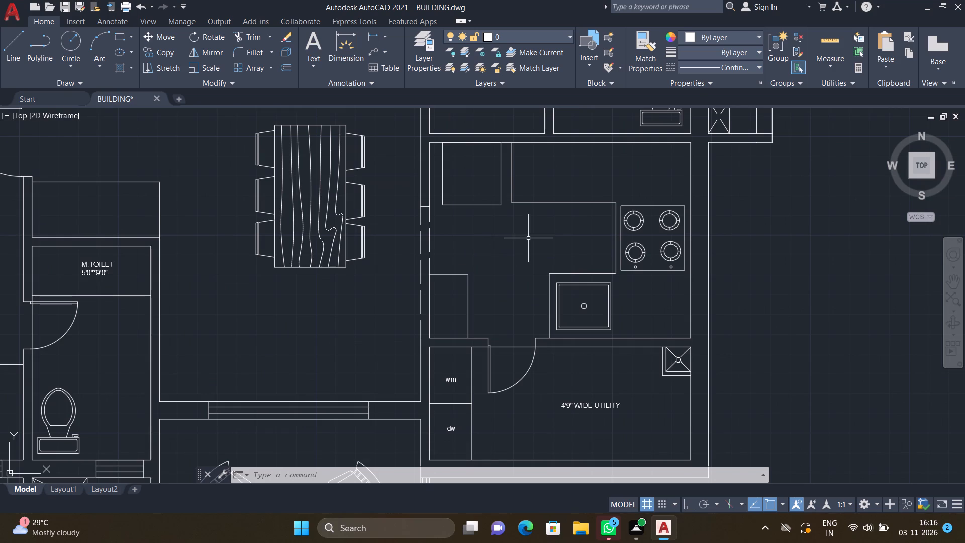
type("mt")
key("Return")
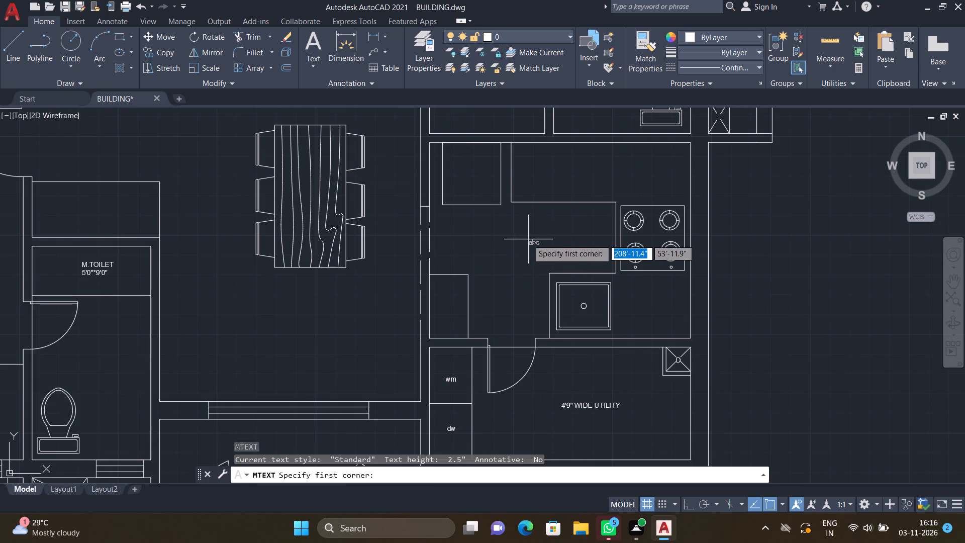
scroll(503, 229, "up", 2)
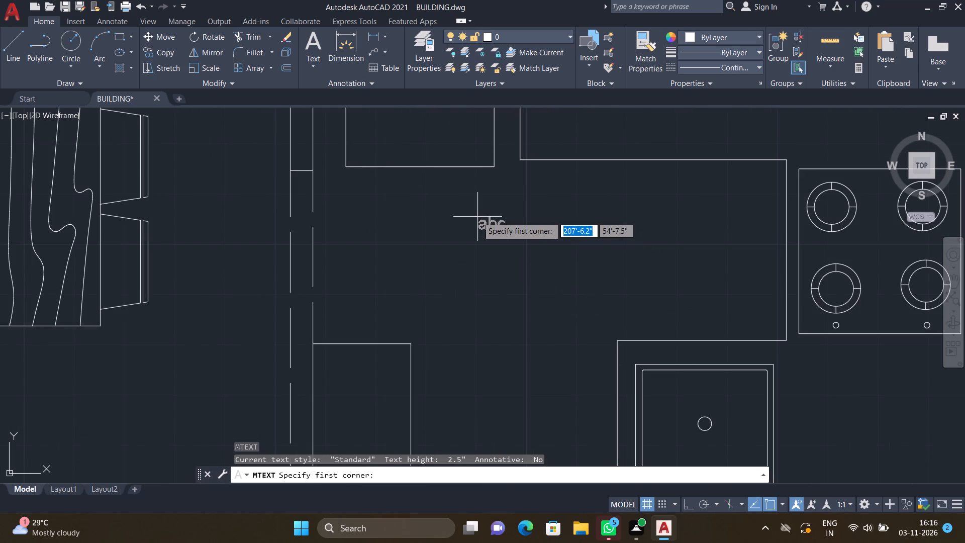
left_click(475, 209)
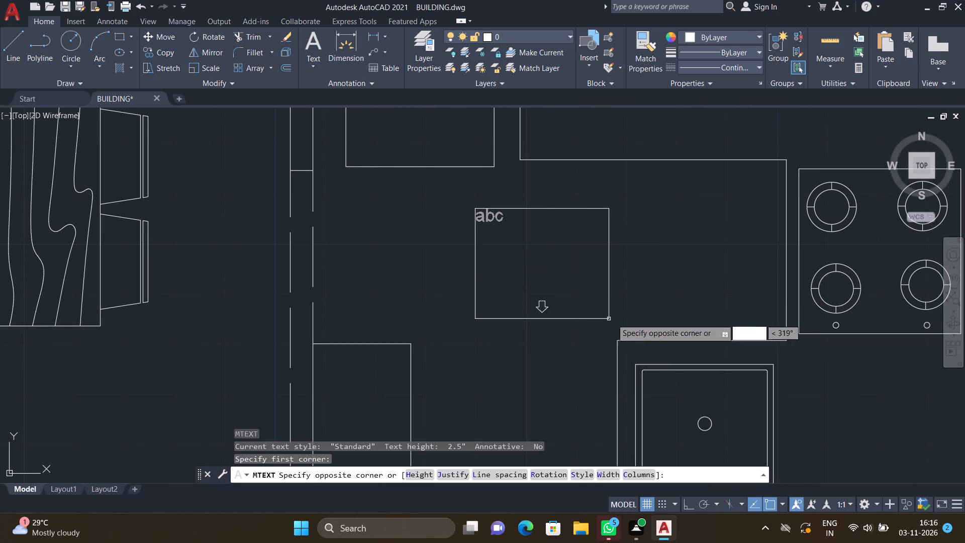
left_click(696, 306)
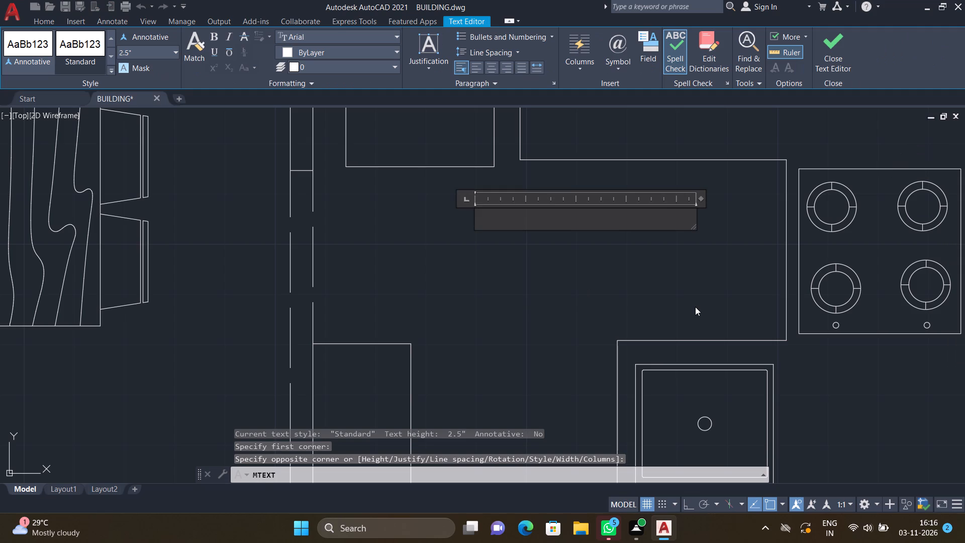
type("ki")
key("BackSpace")
key("BackSpace")
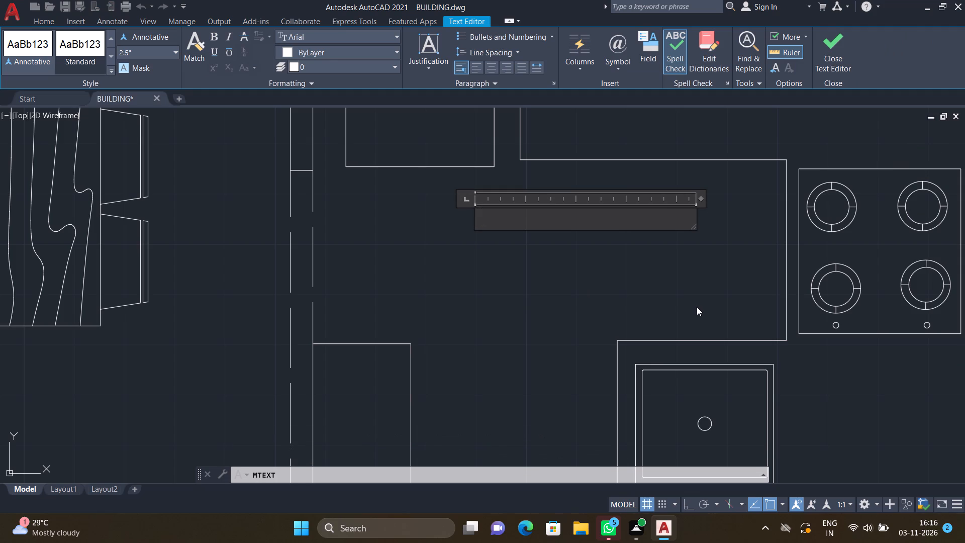
type("KITCHEN")
key("Return")
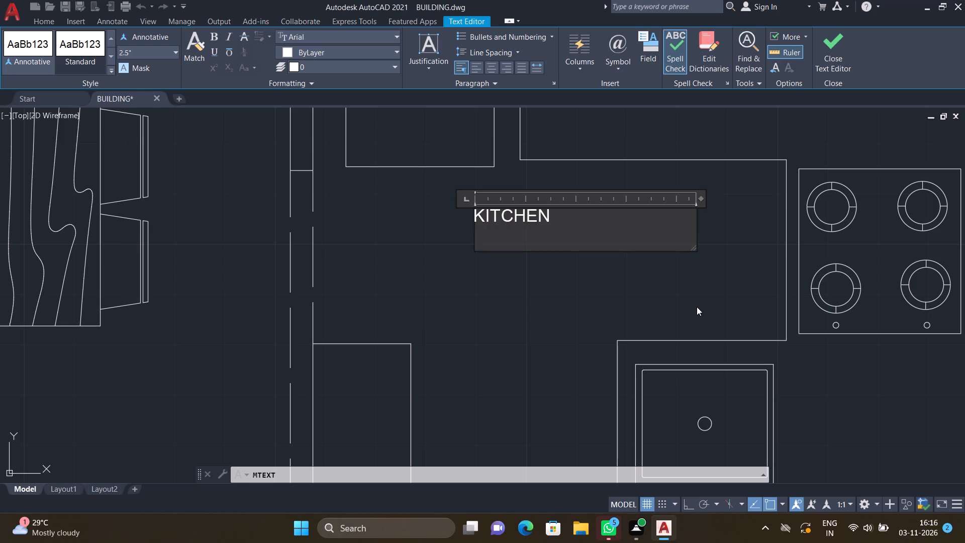
key("1")
key("1")
key("apostrophe")
type("0\"")
key("asterisk")
type("8'")
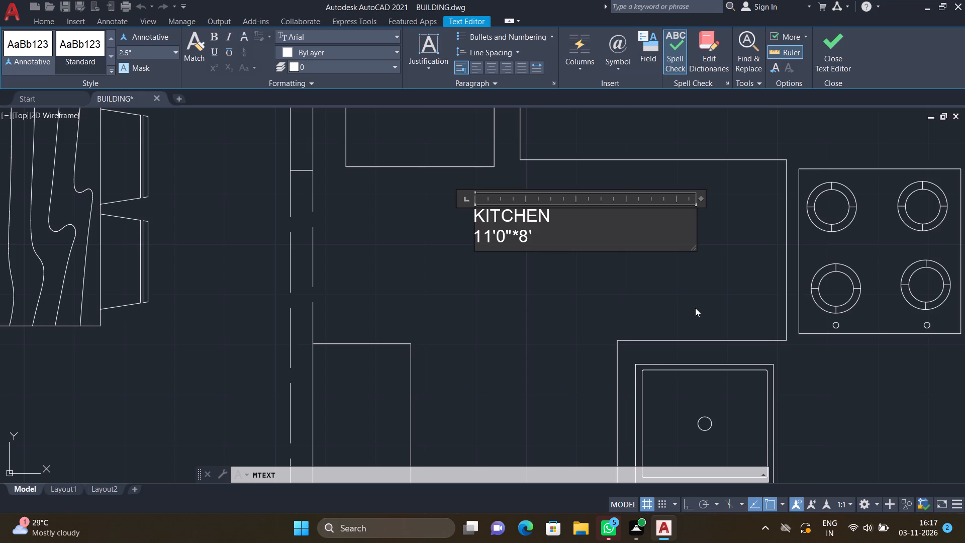
key("3")
key("shift+quotedbl")
key("Return")
key("Escape")
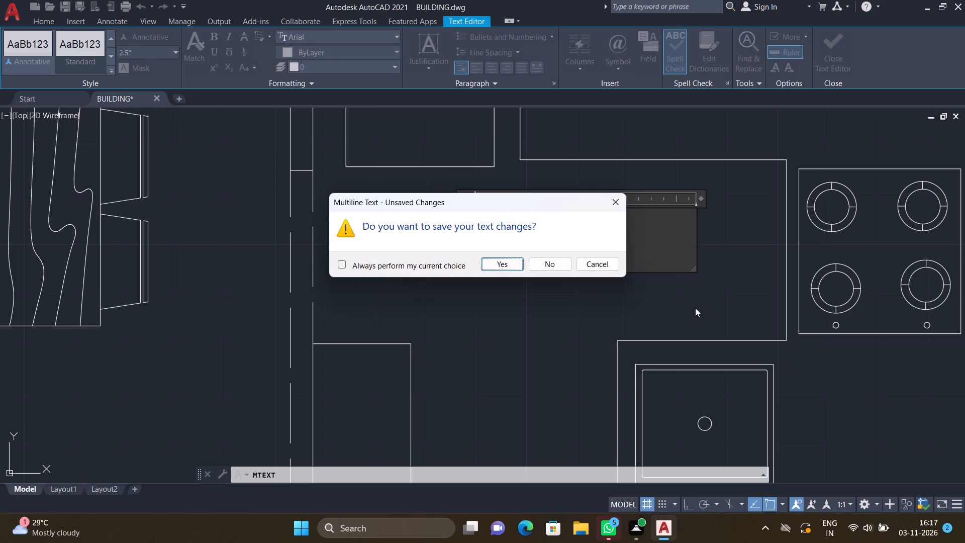
left_click(500, 265)
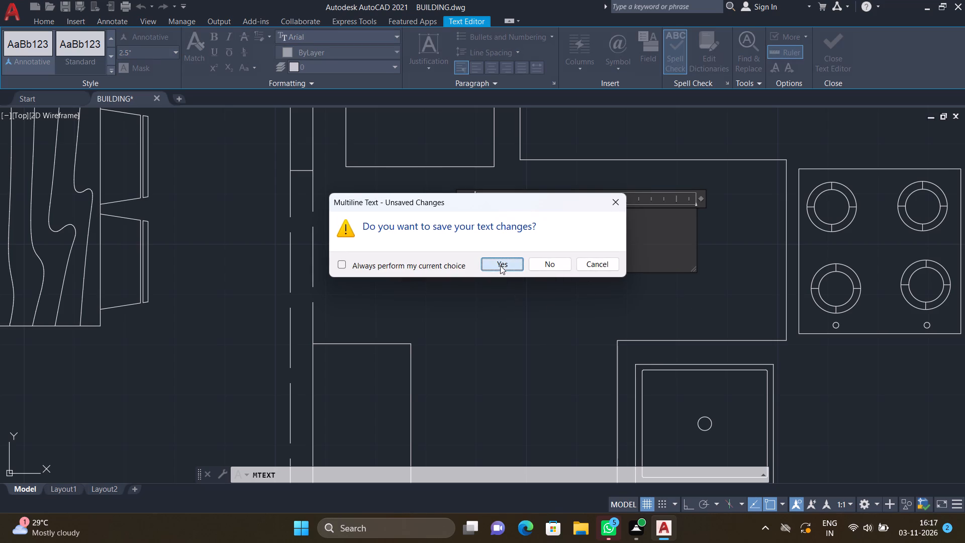
Move the KITCHEN label about 9.3" southeast, towards the middle of the kitchen floor.
scroll(549, 255, "down", 2)
scroll(548, 249, "up", 3)
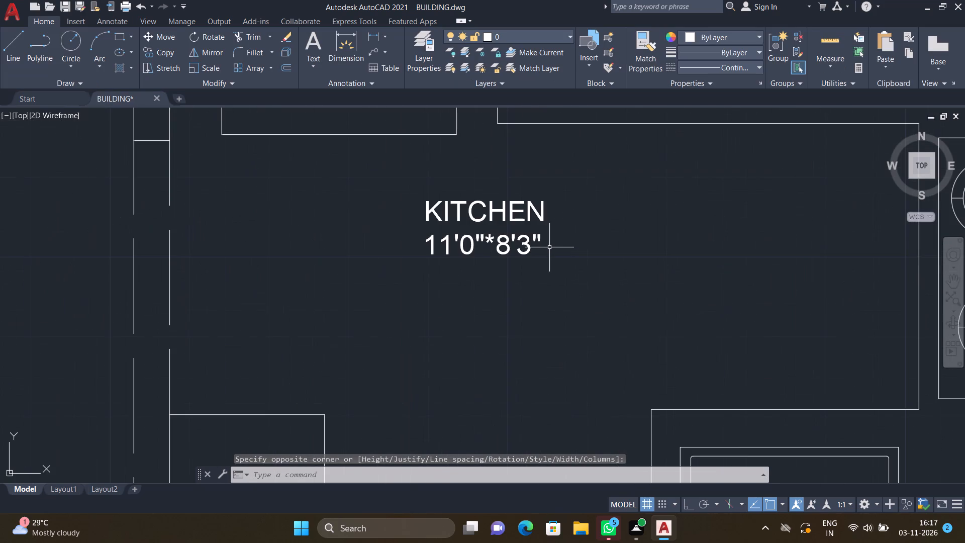
key("m")
key("Return")
left_click_drag(554, 269, 554, 270)
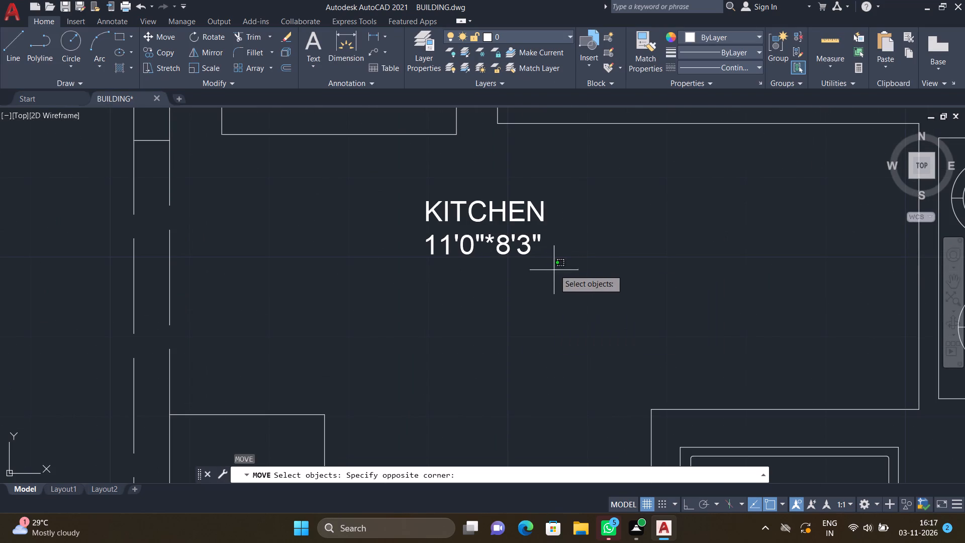
left_click_drag(554, 270, 545, 266)
left_click(370, 156)
key("Return")
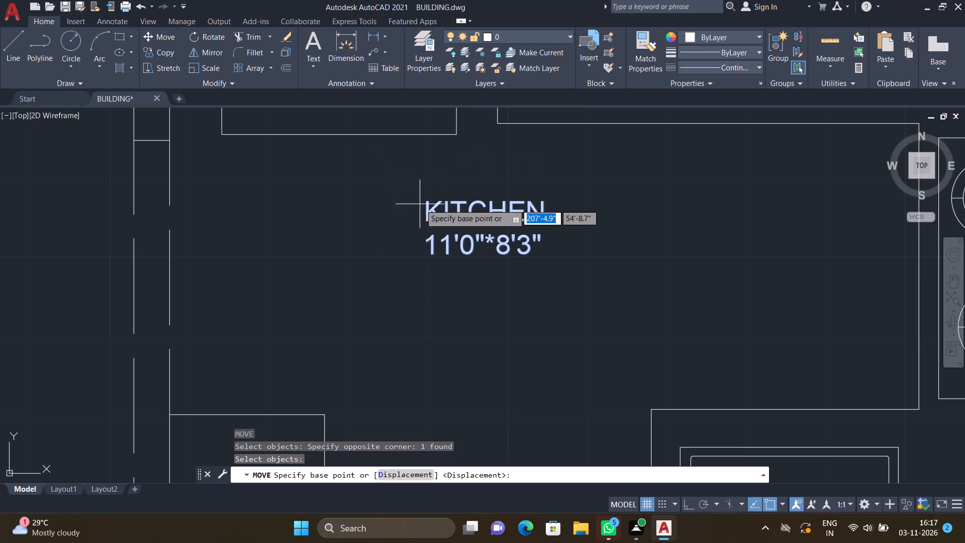
left_click(428, 199)
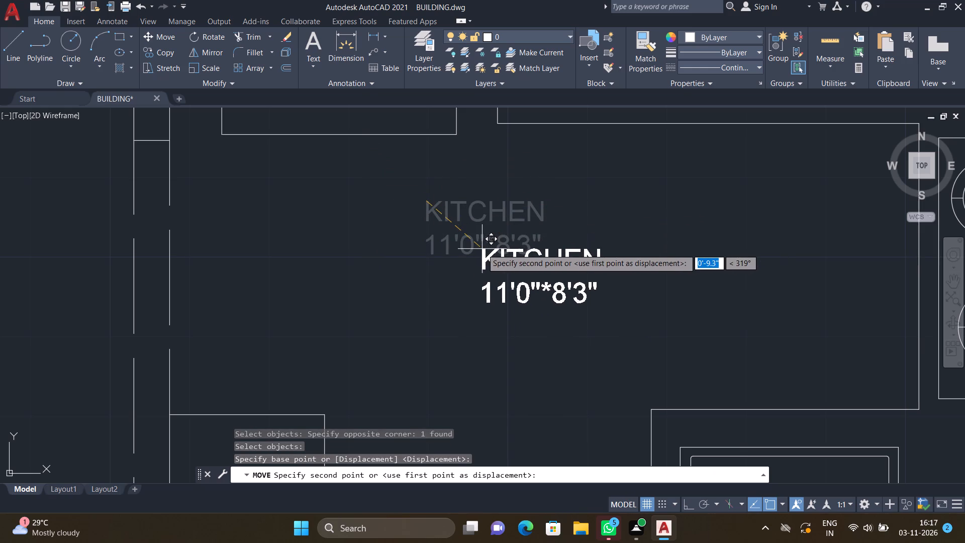
left_click(482, 248)
Add a multiline text label in the toilet north of the kitchen reading TOILET-2 with 7'0"*6'0" on the second line.
scroll(435, 224, "down", 3)
scroll(490, 270, "down", 2)
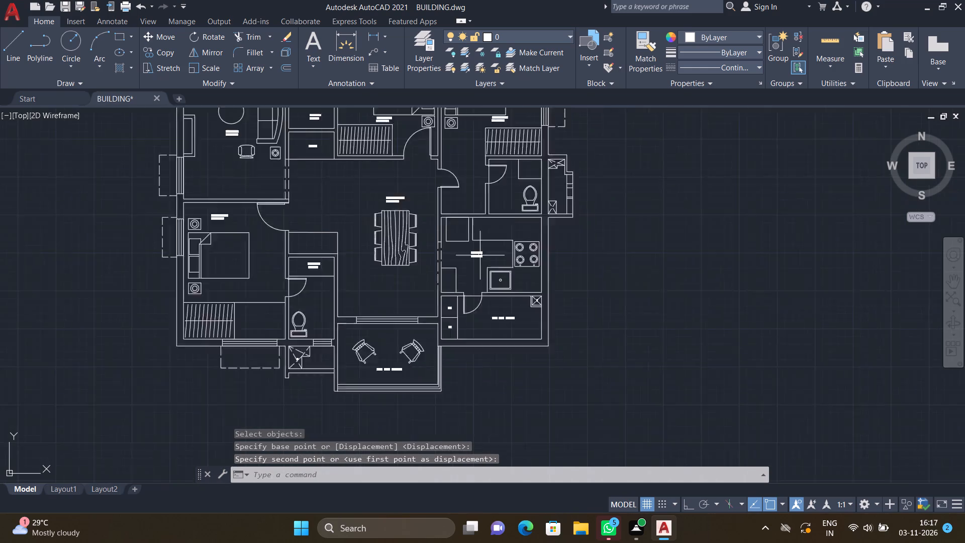
scroll(479, 254, "down", 1)
scroll(461, 234, "up", 3)
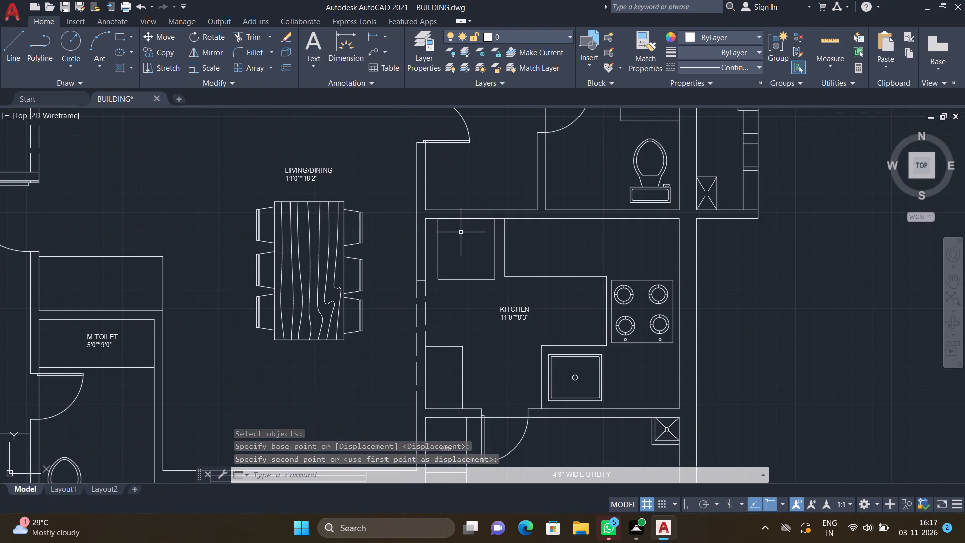
middle_click_drag(501, 290, 505, 305)
scroll(507, 305, "down", 1)
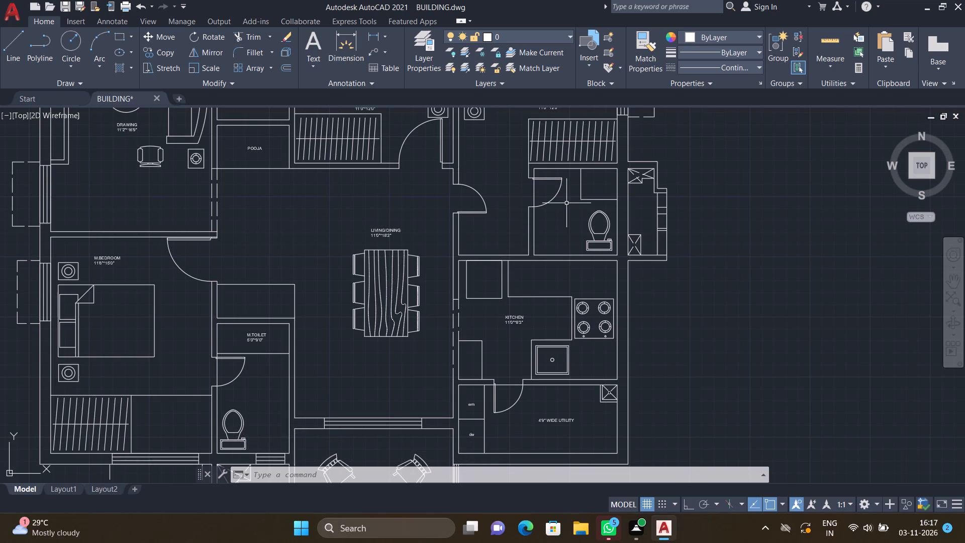
scroll(567, 203, "up", 2)
type("MT")
key("Return")
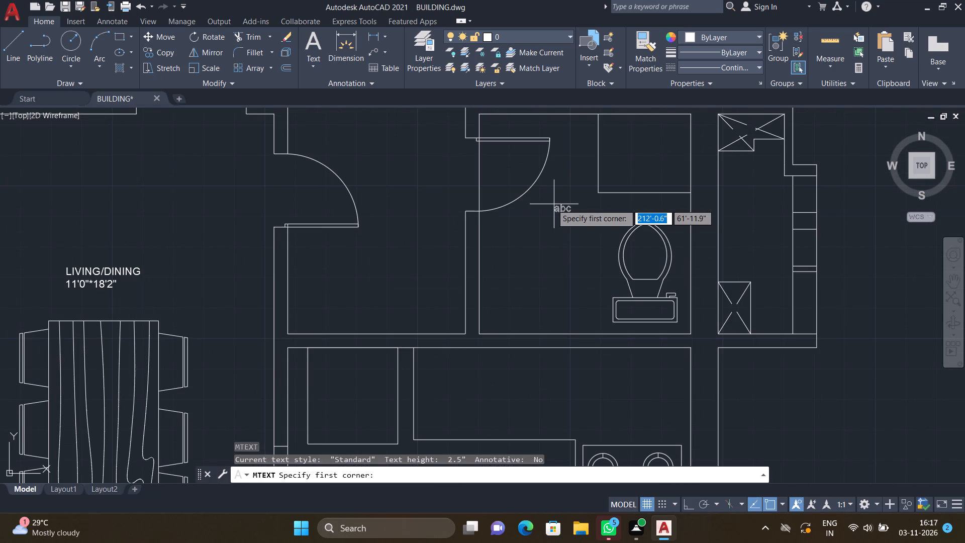
scroll(538, 190, "up", 2)
left_click(517, 218)
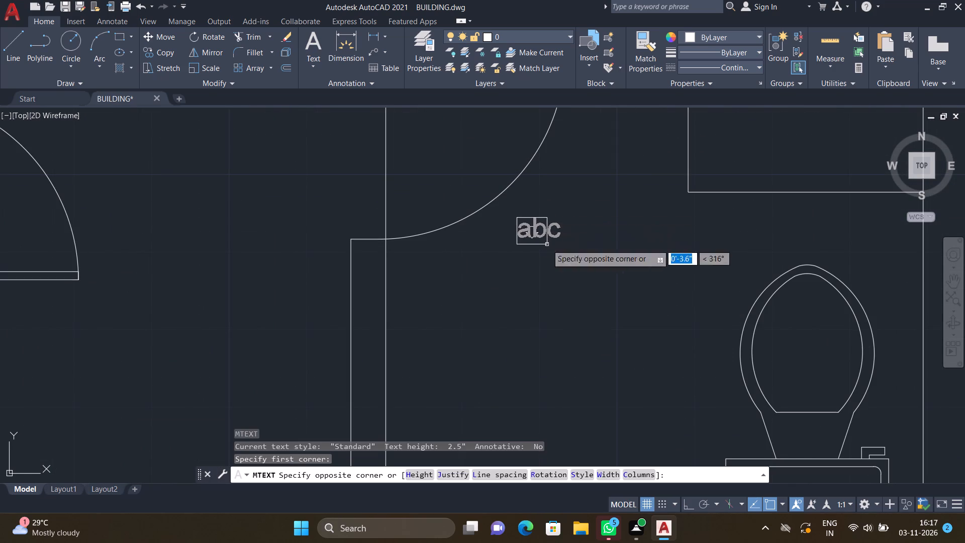
left_click(716, 333)
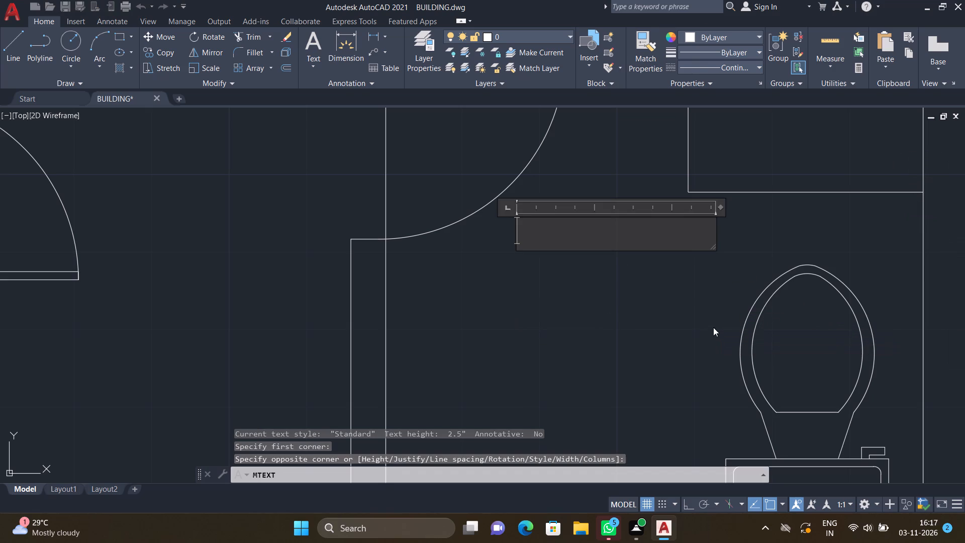
type("TOILET")
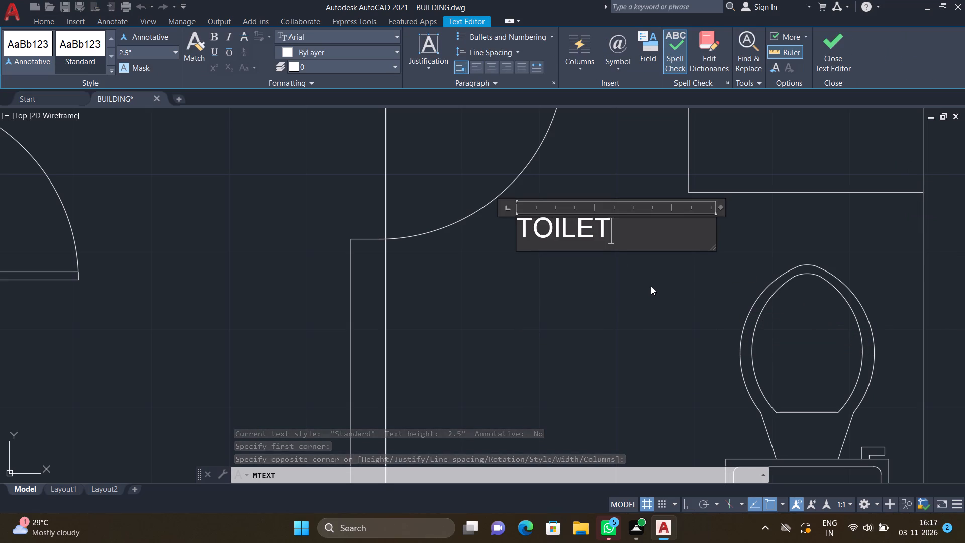
type("-2")
key("Return")
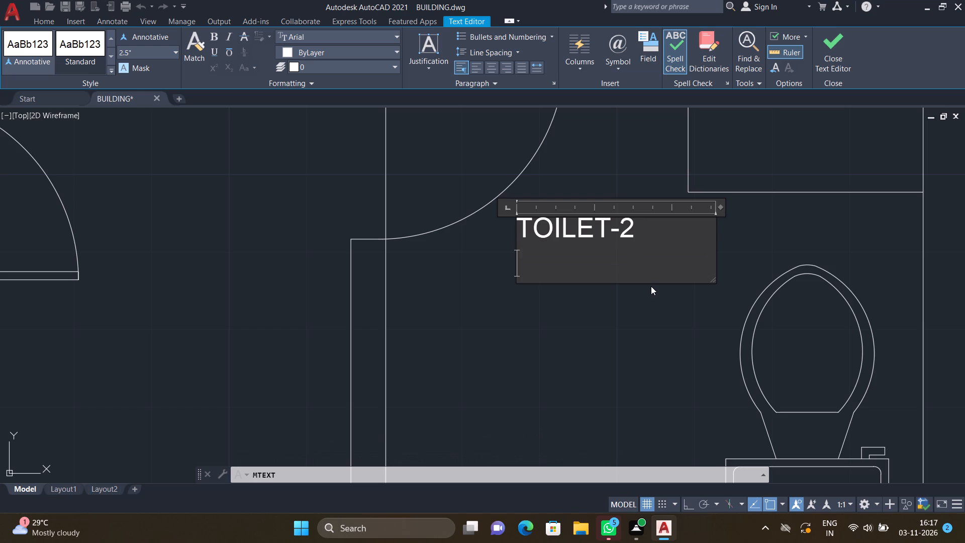
type("7'")
key("0")
key("shift+quotedbl")
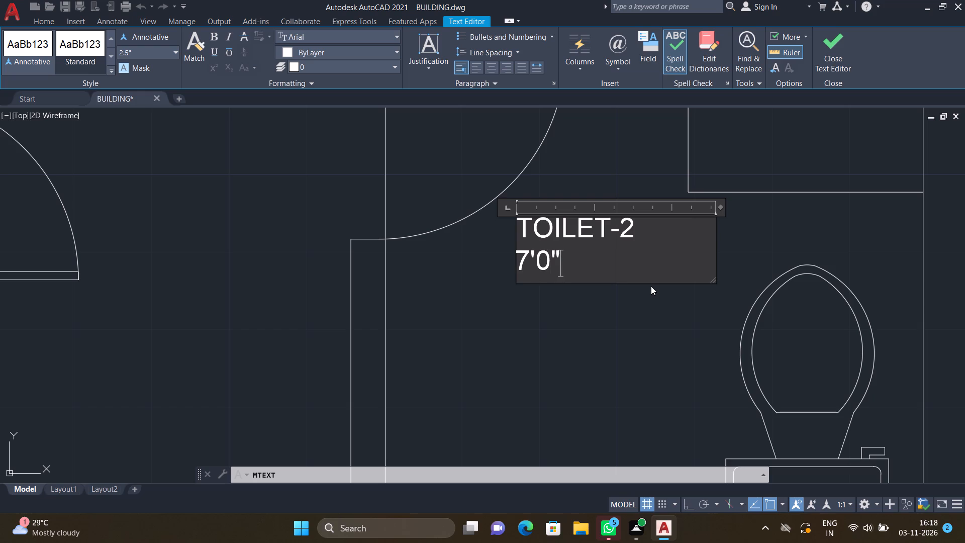
key("asterisk")
type("6'")
key("0")
key("shift+quotedbl")
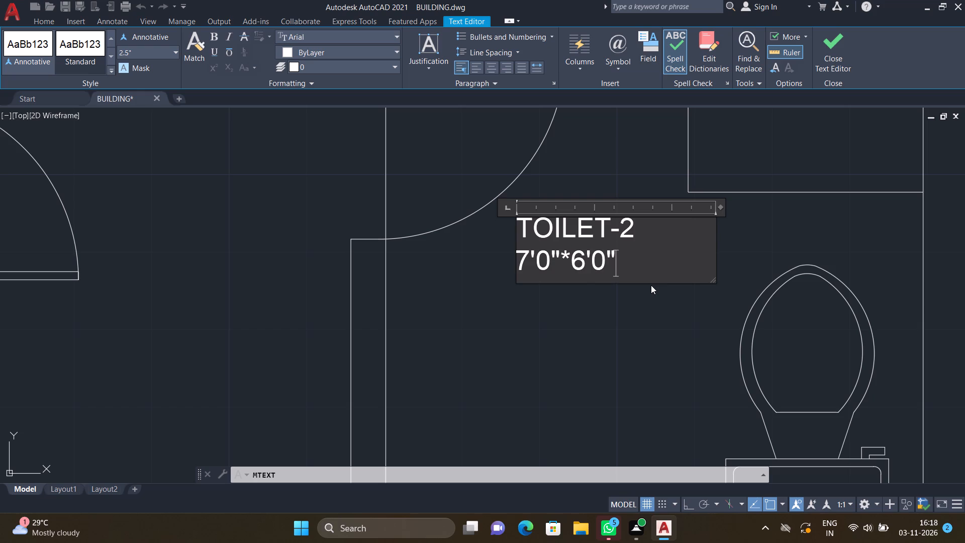
key("Return")
key("Escape")
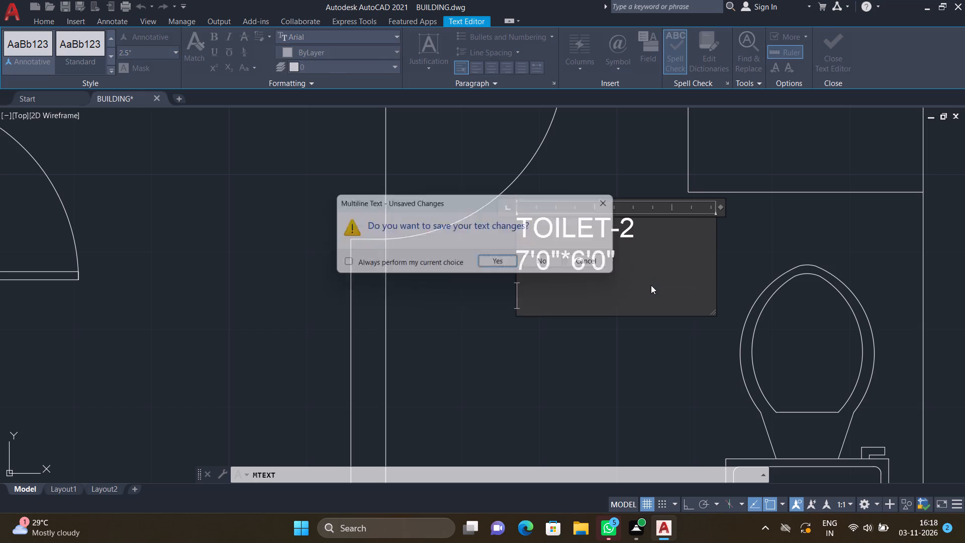
left_click(509, 266)
scroll(509, 258, "down", 2)
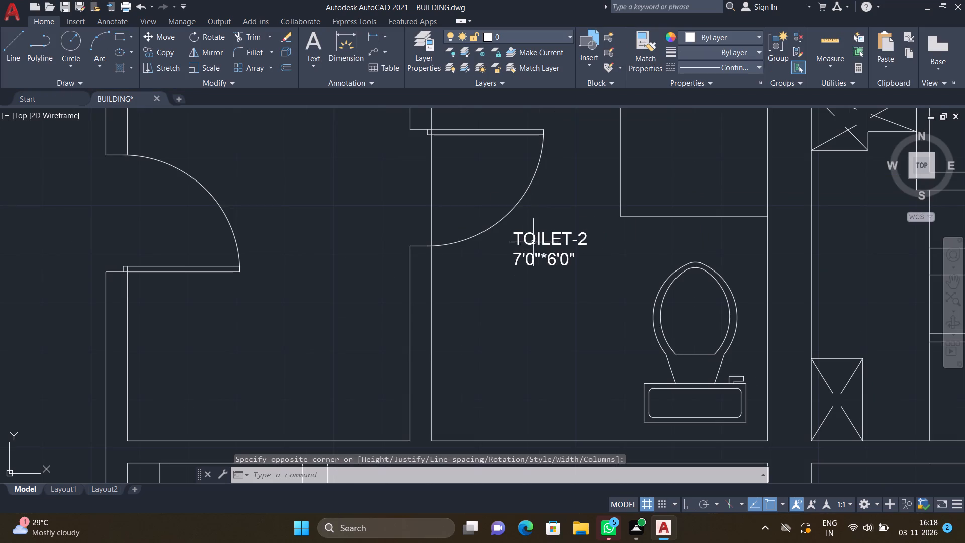
Move the TOILET-2 label slightly east and a touch south, into the clear floor beyond the door swing.
scroll(586, 271, "down", 2)
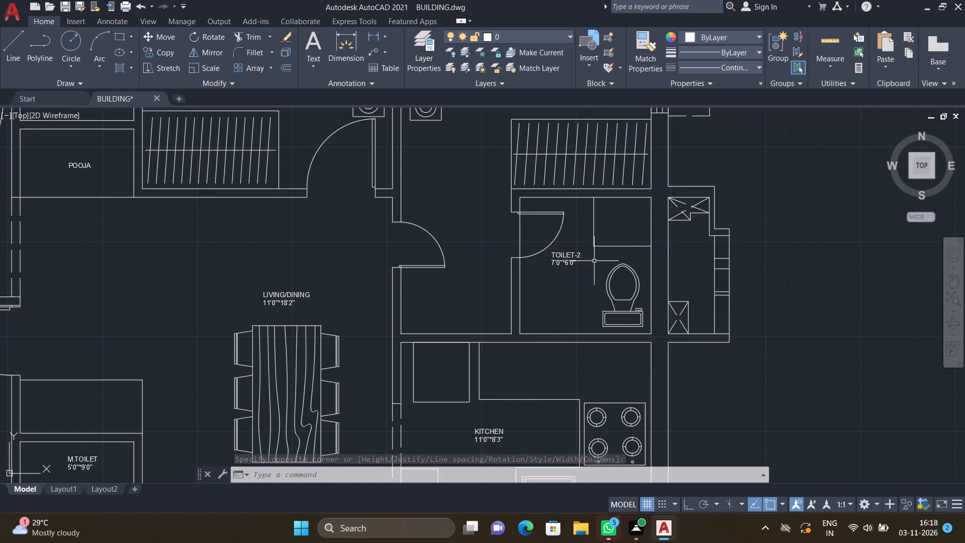
scroll(594, 263, "up", 2)
key("m")
key("Return")
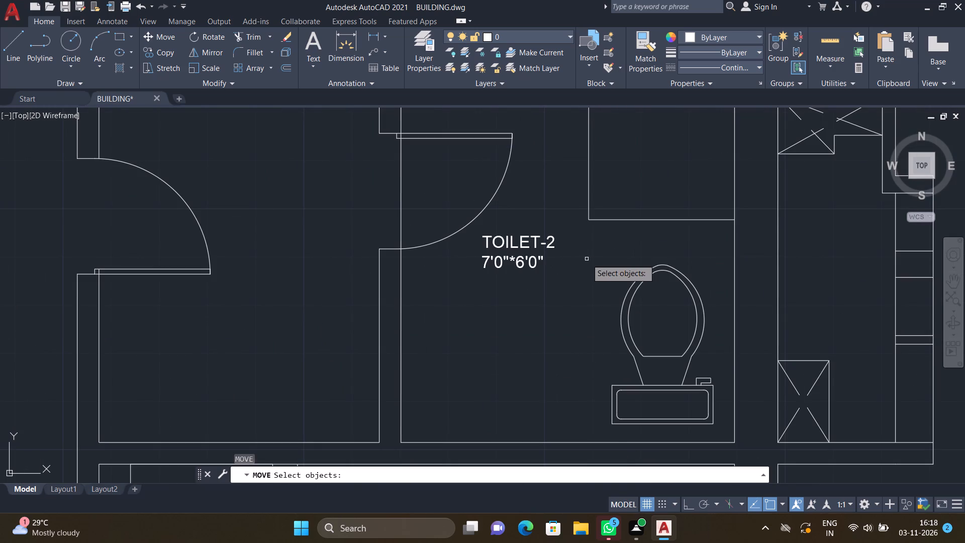
left_click_drag(549, 280, 540, 277)
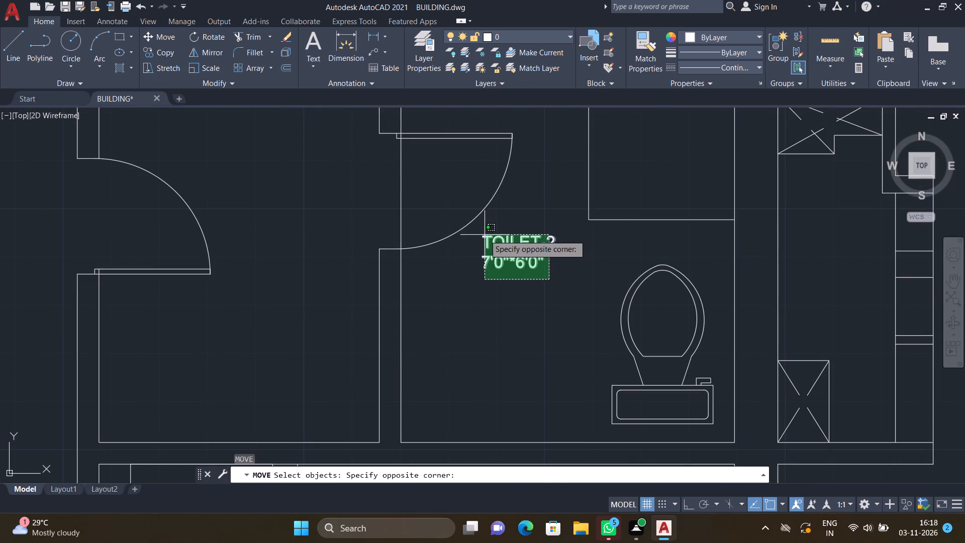
left_click(485, 235)
key("Return")
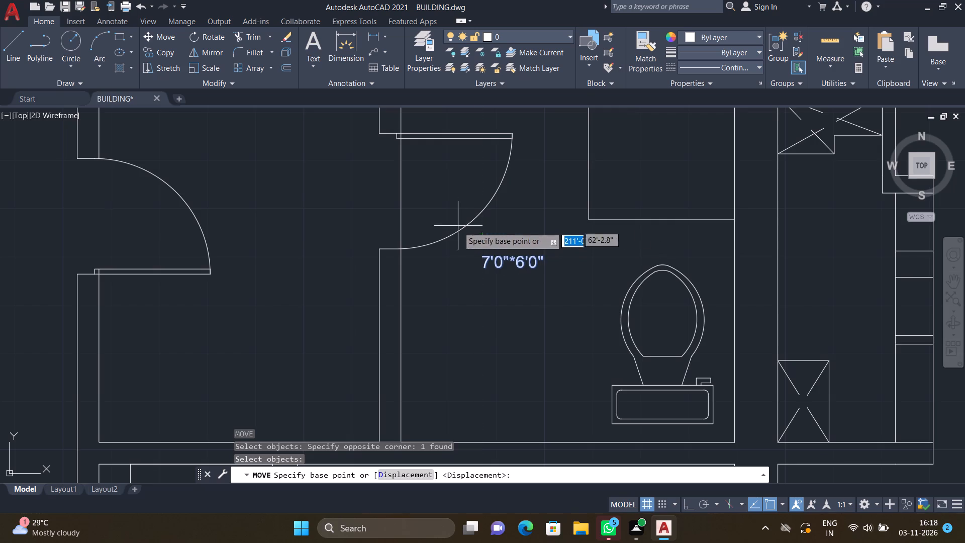
scroll(459, 235, "up", 1)
left_click(499, 234)
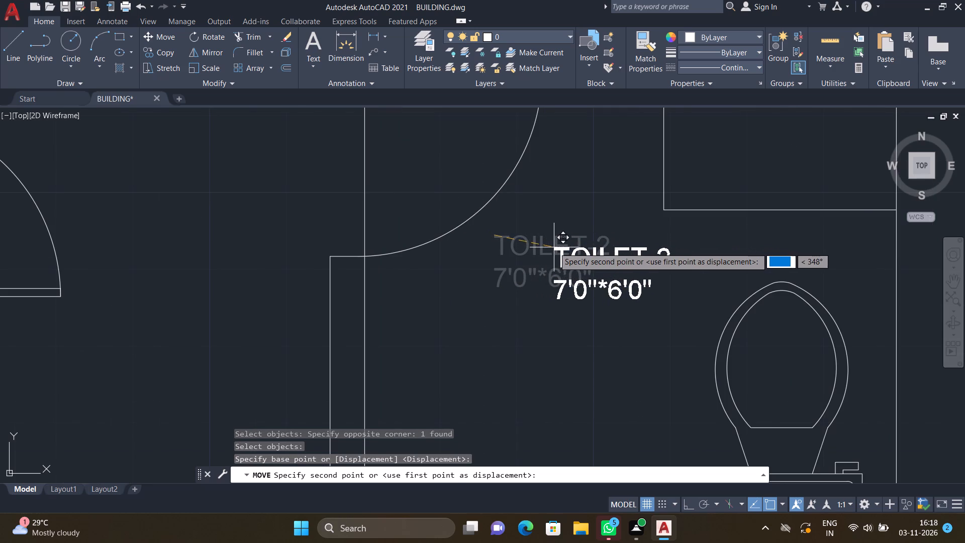
left_click(584, 244)
Add a multiline text label reading D in the L-shaped duct at the north end of the shaft east of TOILET-2.
scroll(578, 239, "down", 4)
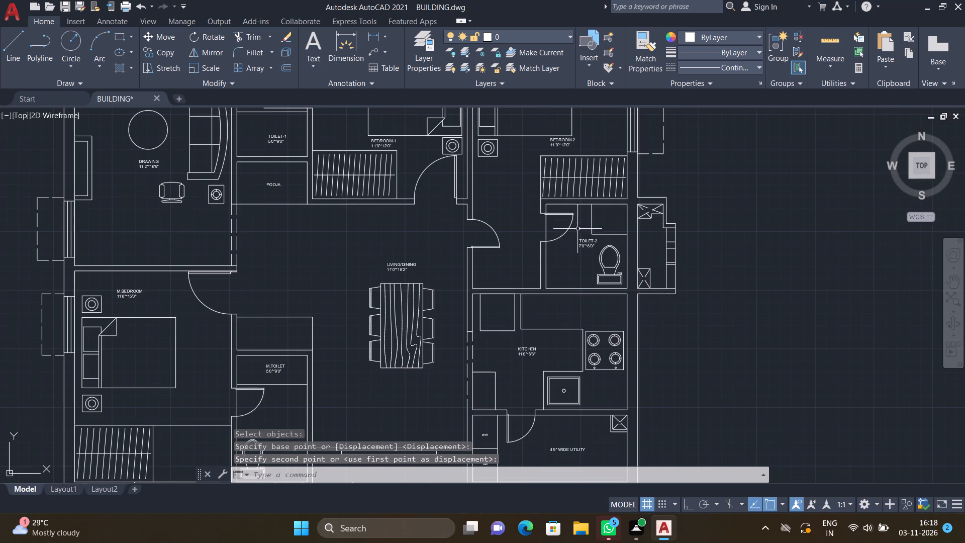
scroll(560, 232, "down", 2)
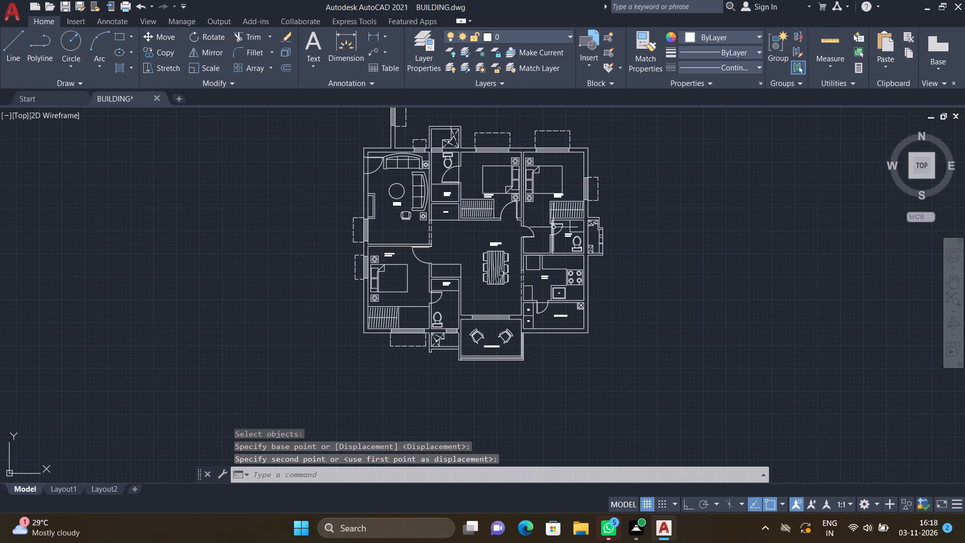
scroll(574, 237, "up", 3)
scroll(646, 174, "up", 4)
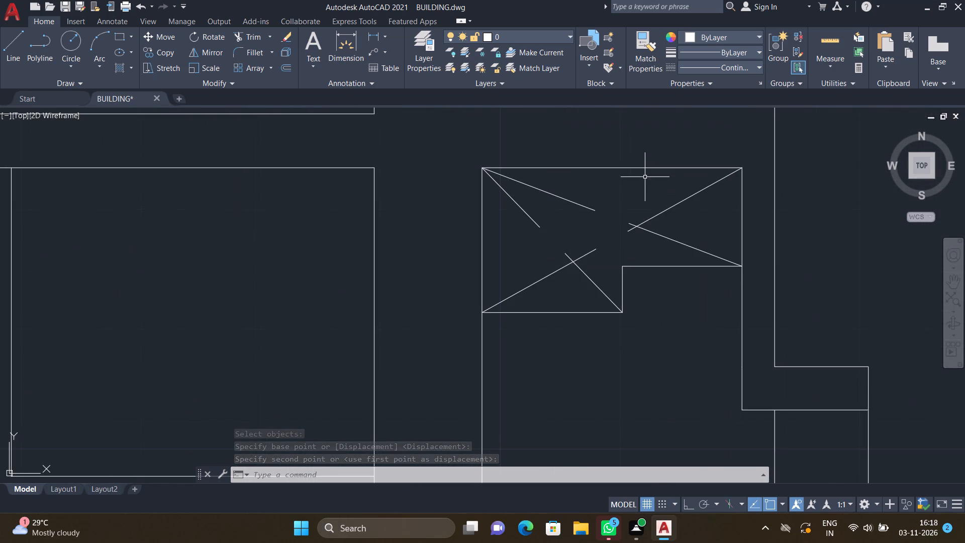
type("MT")
key("Return")
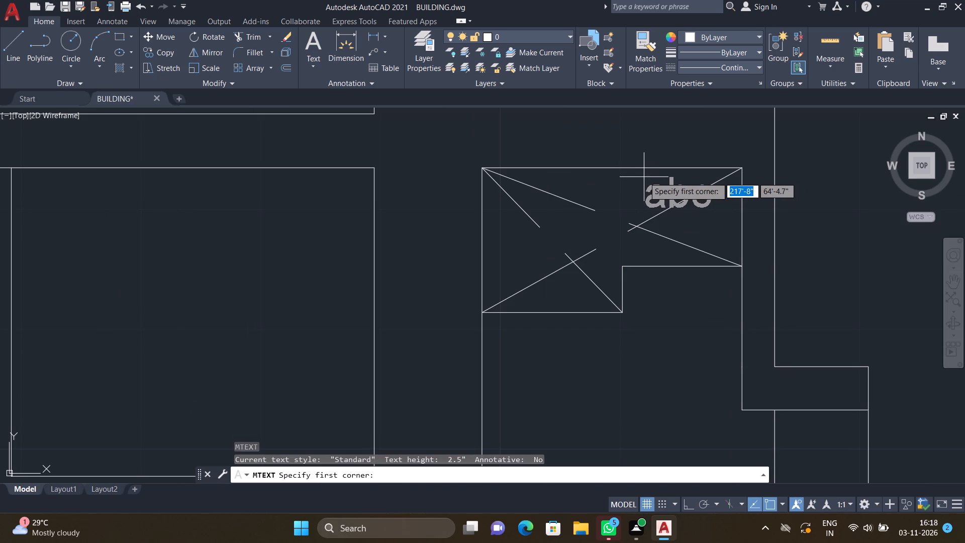
scroll(633, 202, "up", 1)
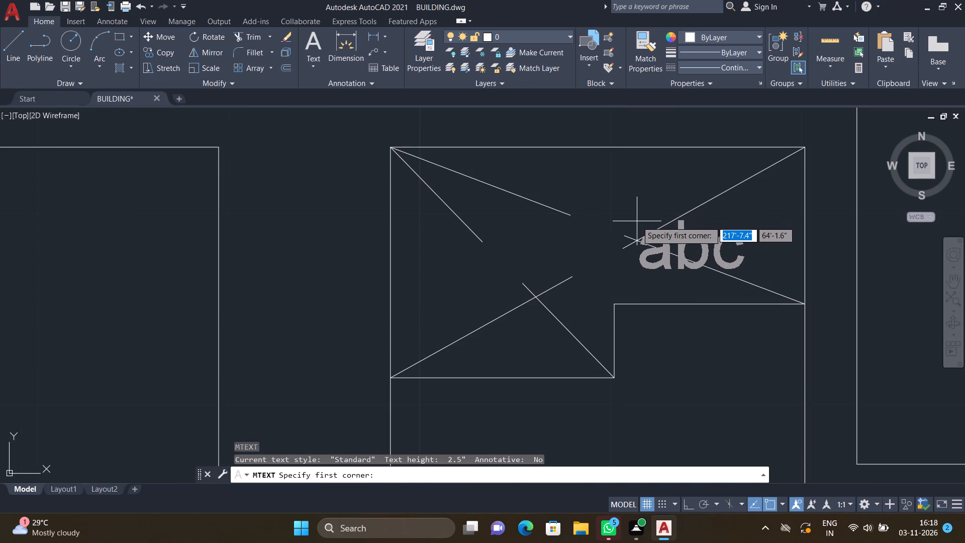
scroll(633, 216, "up", 2)
left_click(595, 192)
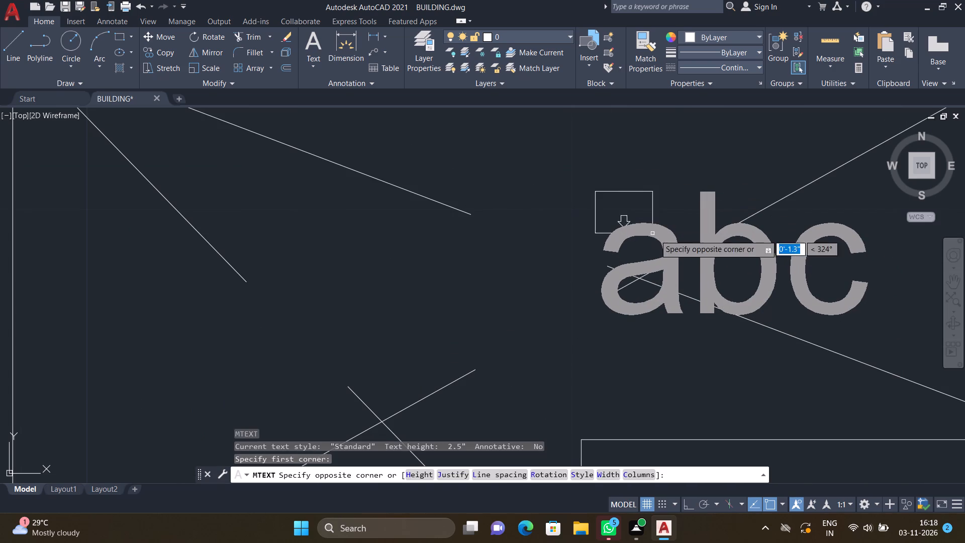
left_click(675, 246)
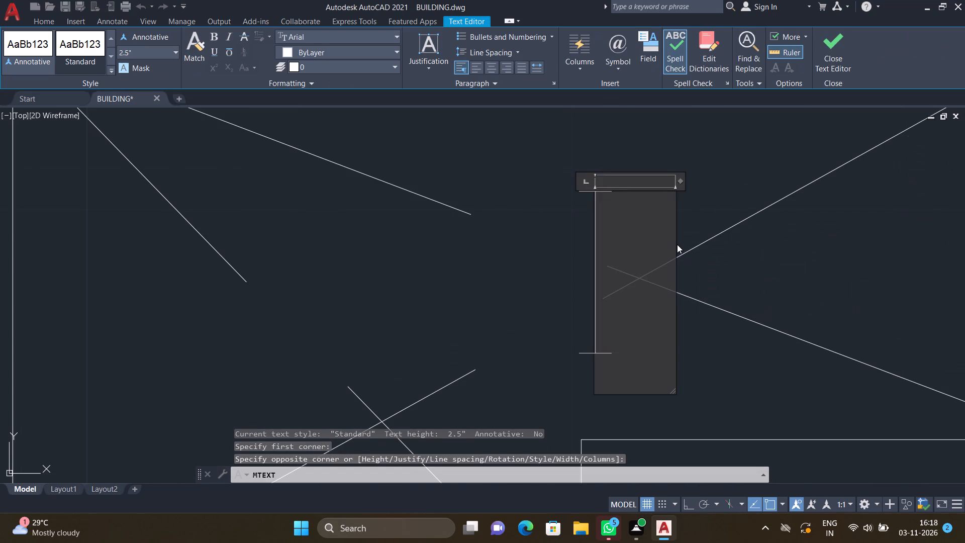
key("d")
key("Return")
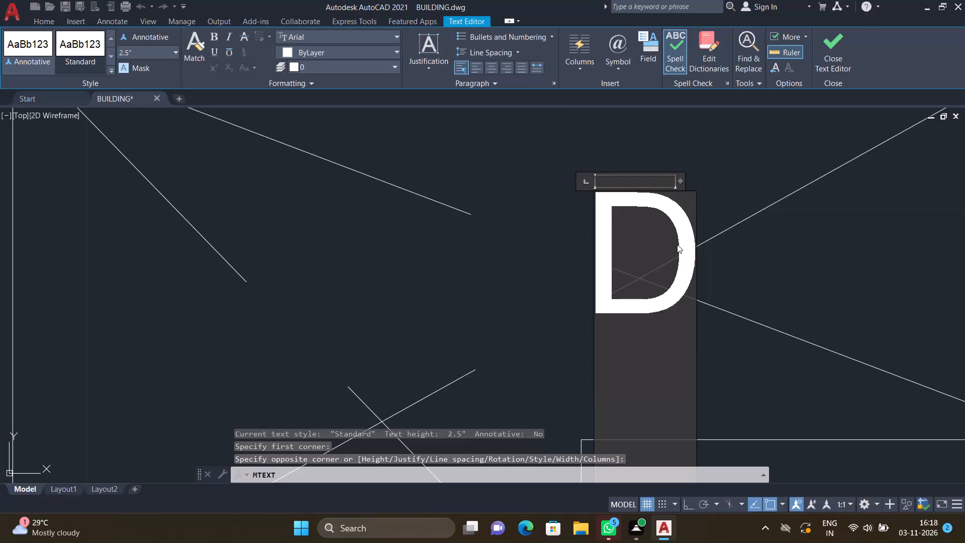
key("Escape")
left_click(497, 260)
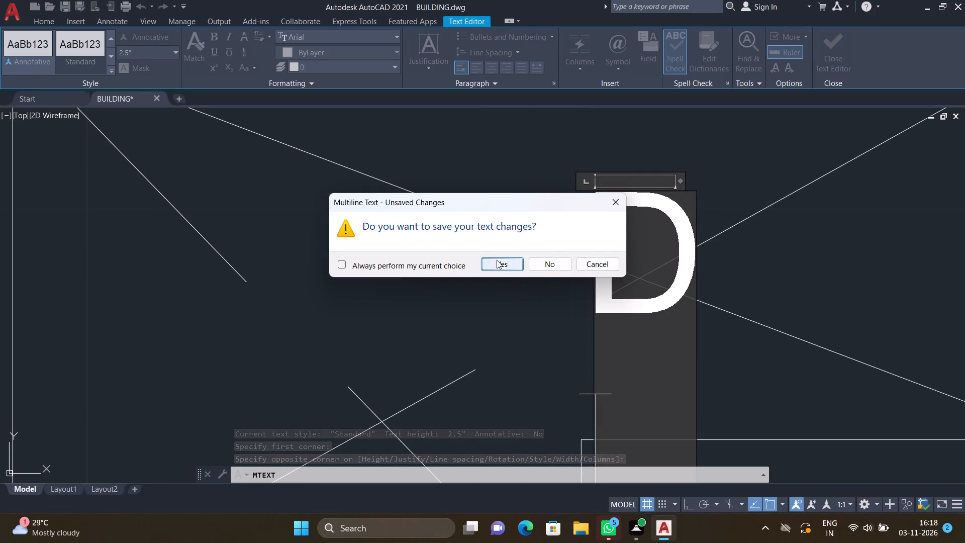
Move the D label slightly north within the L-shaped duct, clear of the crossing diagonal lines.
key("m")
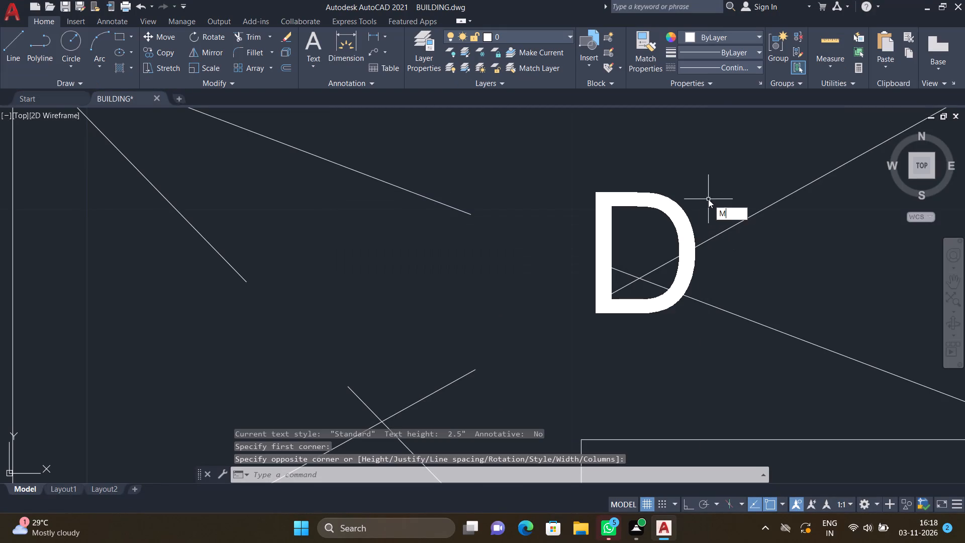
key("Return")
left_click(700, 211)
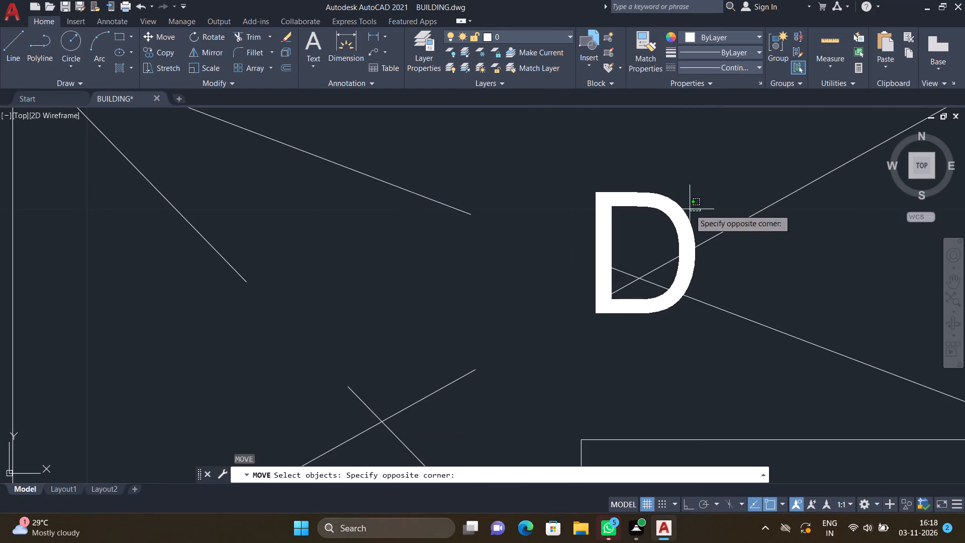
left_click(570, 184)
key("Return")
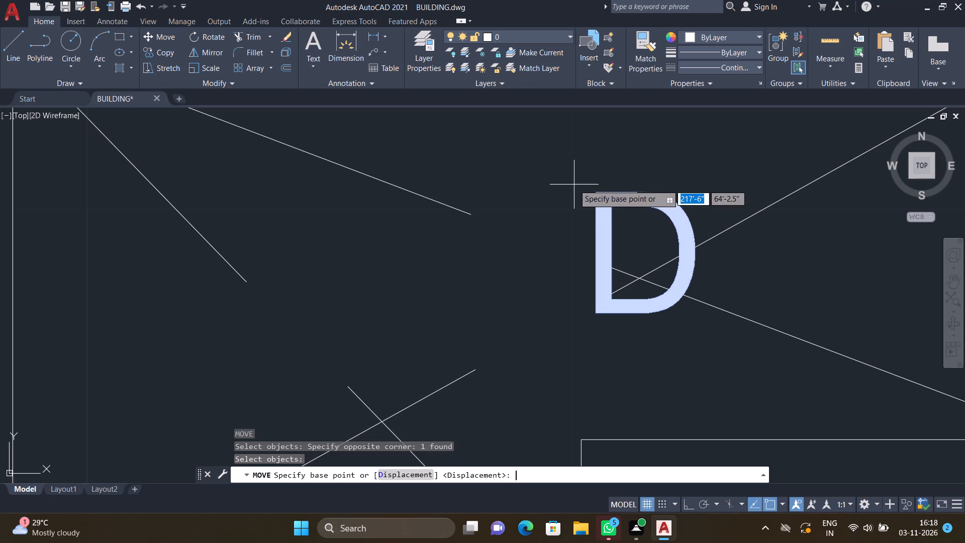
left_click(597, 194)
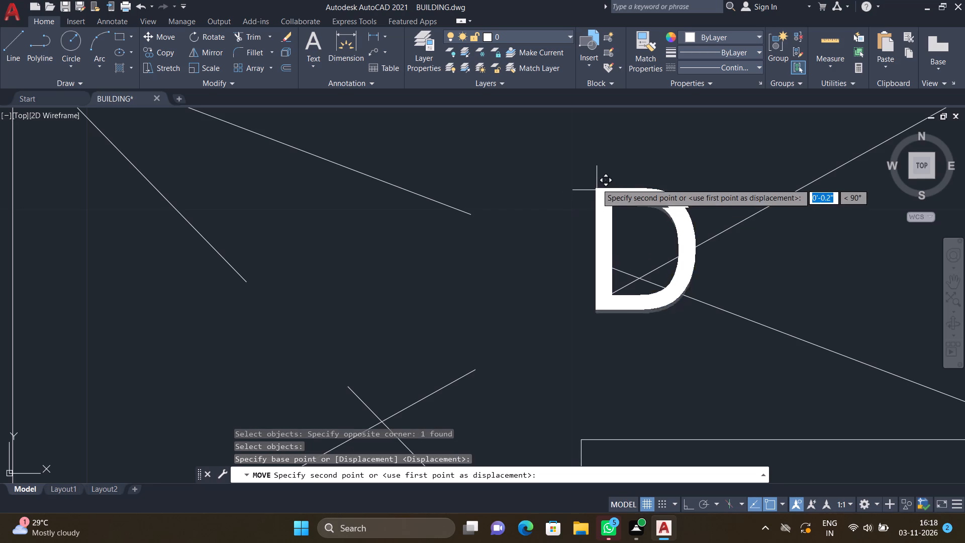
left_click(610, 133)
Add a multiline text label reading D at the centre of the small rectangular duct at the shaft's south end, east of TOILET-2.
scroll(614, 155, "down", 5)
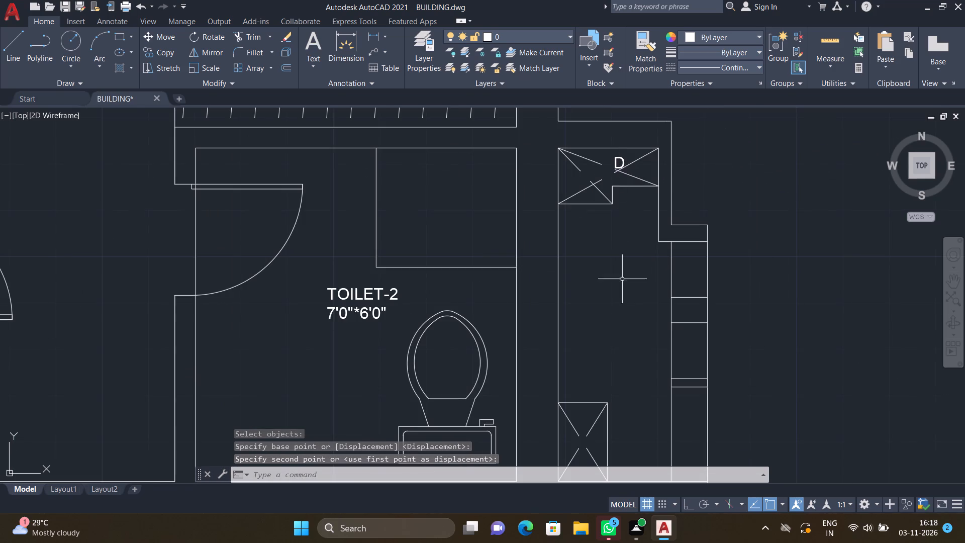
scroll(627, 301, "down", 3)
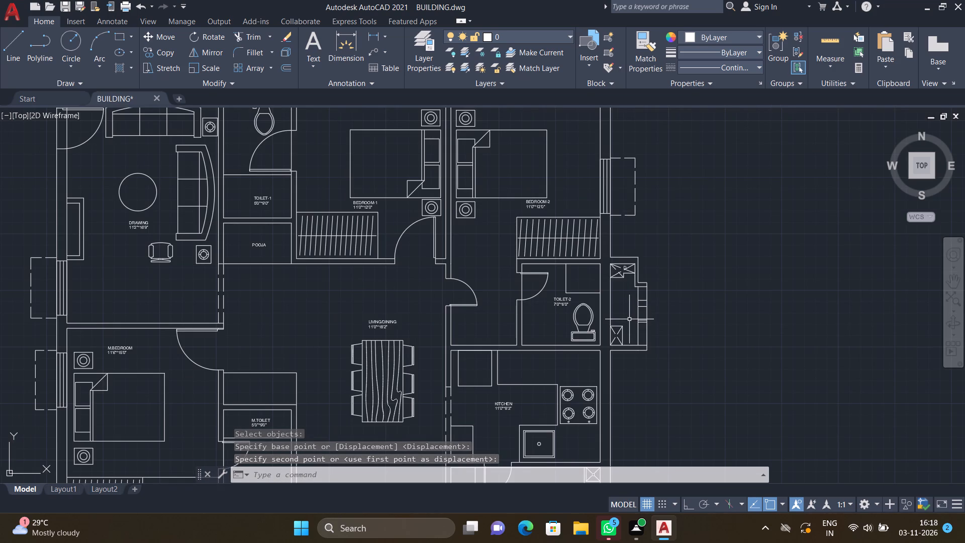
scroll(620, 329, "up", 6)
key("m")
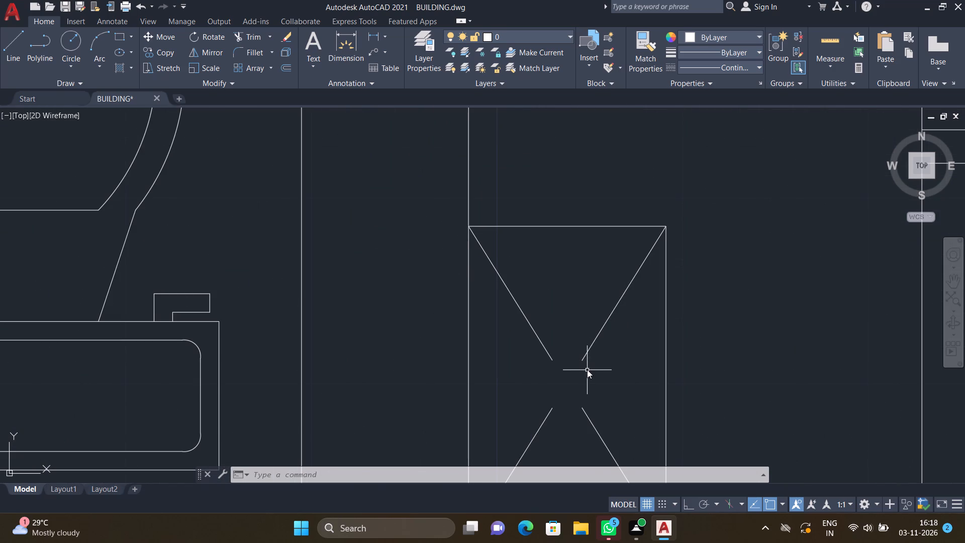
key("t")
key("Return")
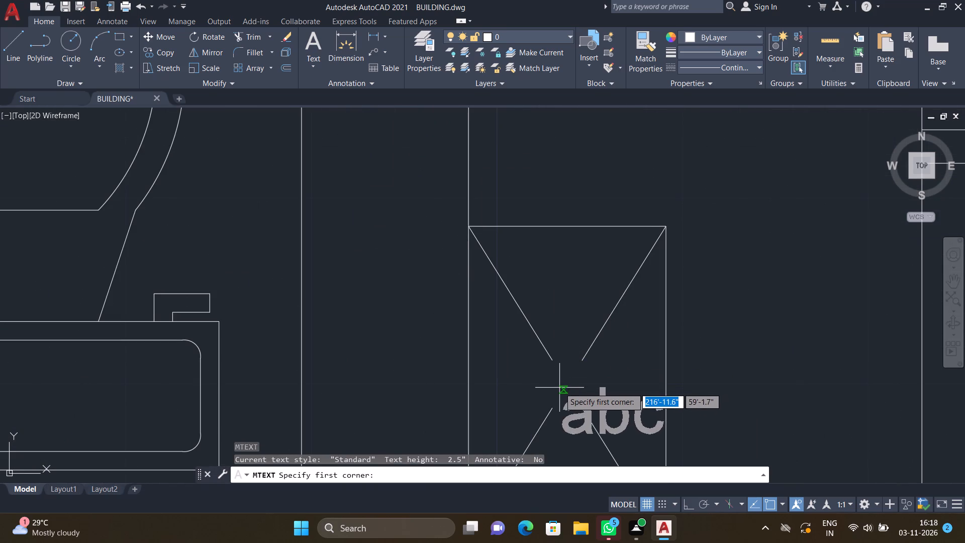
scroll(559, 388, "up", 1)
left_click(545, 354)
left_click(614, 402)
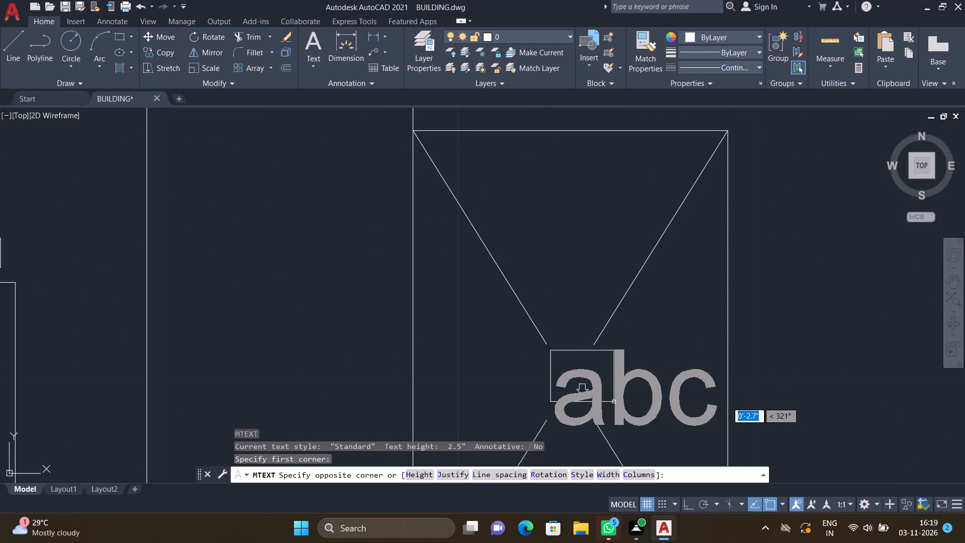
key("d")
key("Return")
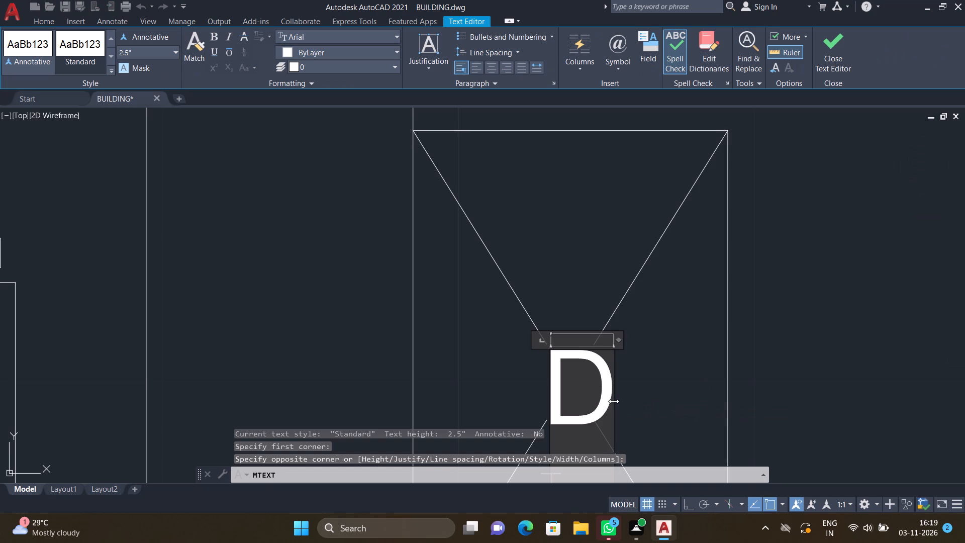
key("Escape")
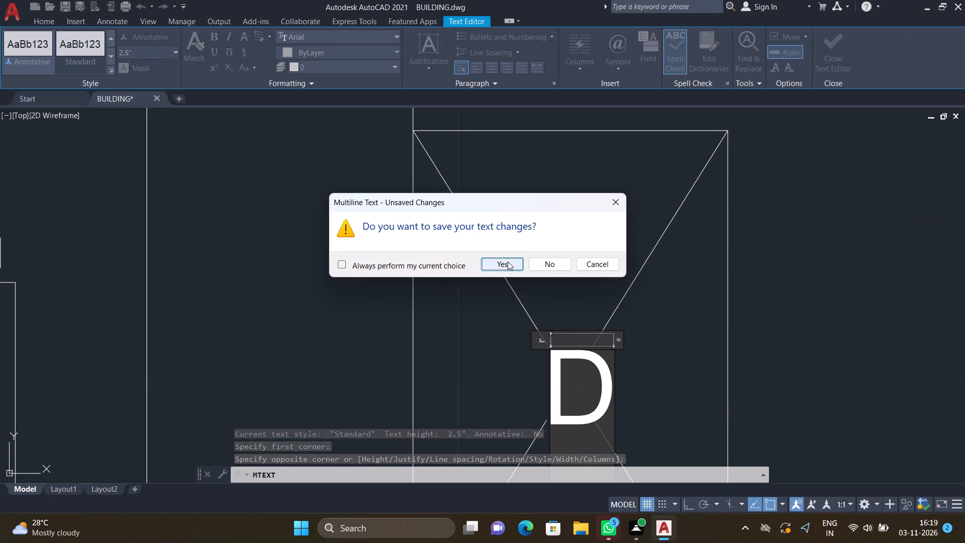
left_click(508, 261)
Review the labelled apartment plan, checking the rooms, toilets, ducts, utility area and balcony for missing labels.
scroll(519, 269, "down", 7)
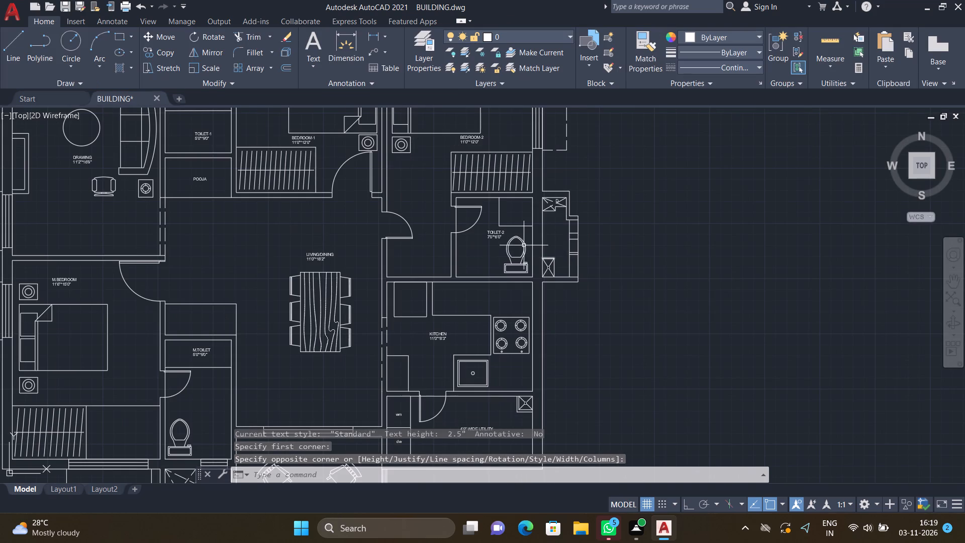
scroll(519, 248, "down", 3)
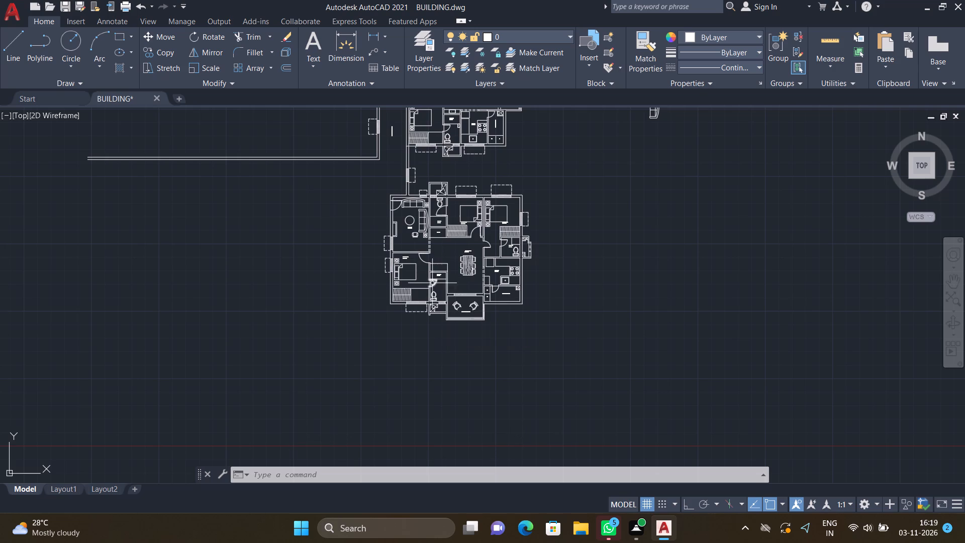
scroll(395, 284, "down", 1)
scroll(421, 231, "up", 3)
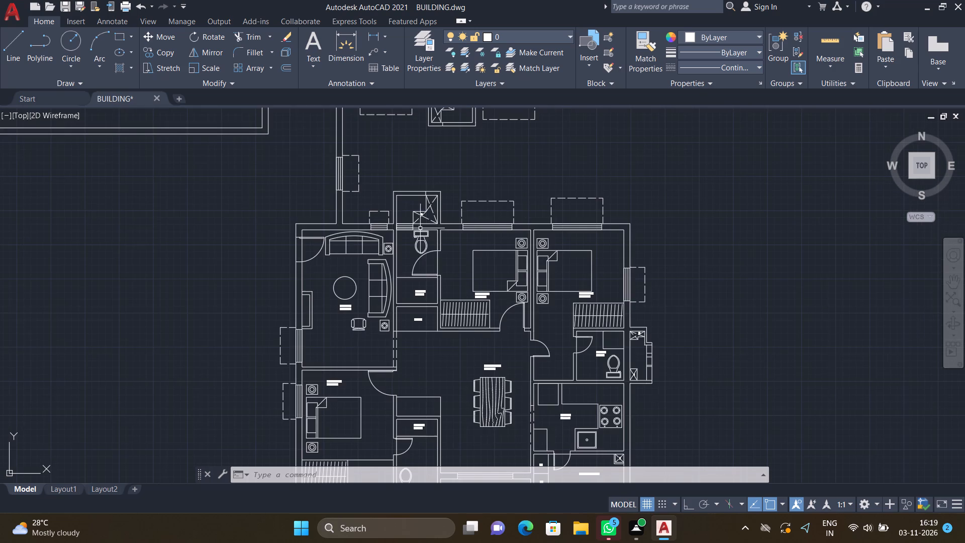
scroll(438, 430, "up", 2)
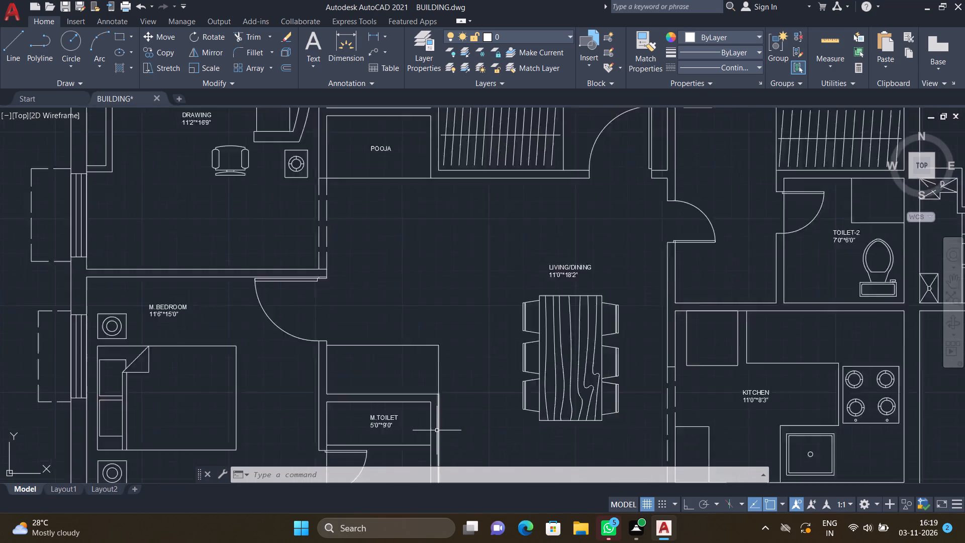
scroll(437, 431, "up", 1)
scroll(437, 428, "down", 5)
scroll(427, 358, "down", 2)
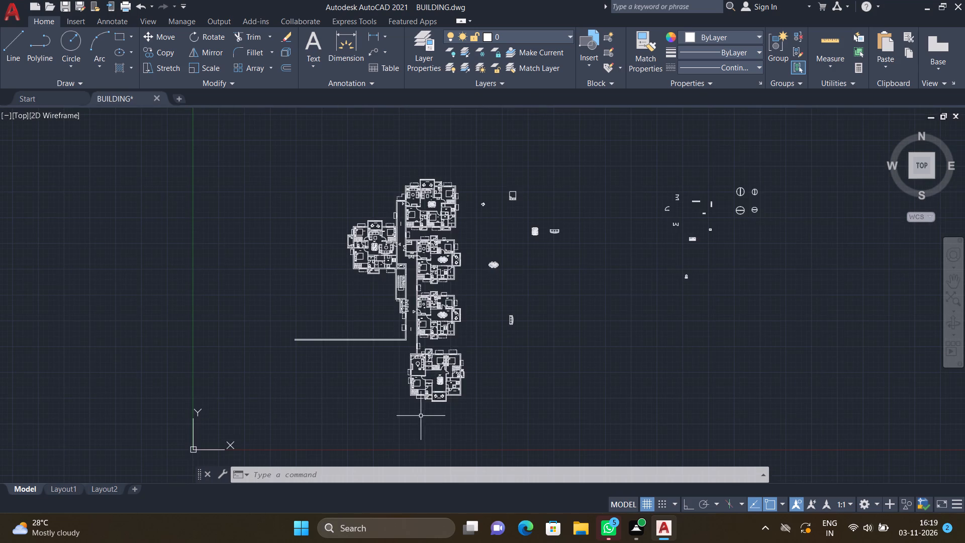
scroll(421, 416, "up", 3)
scroll(467, 344, "up", 3)
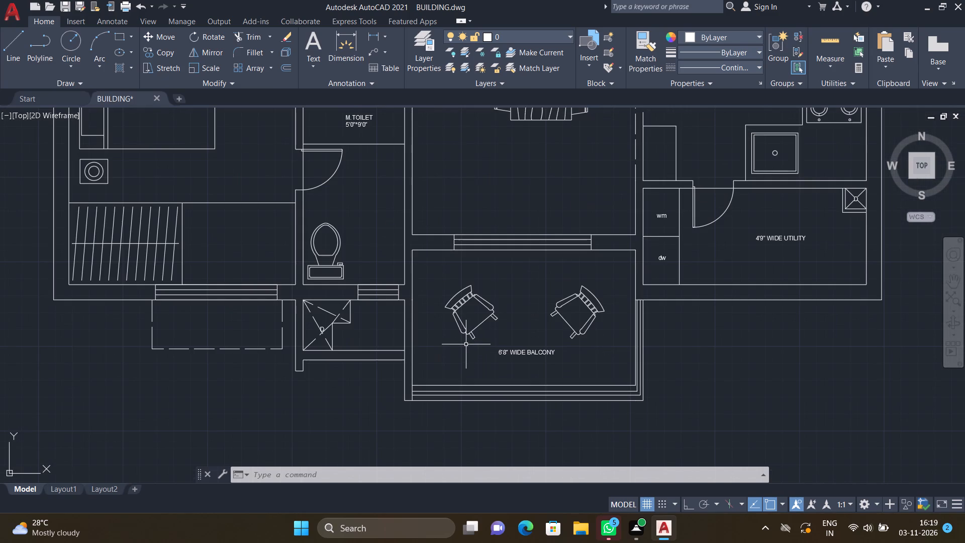
Draw a washbasin counter rectangle about 1'-4" by 2'-1" in TOILET-1, at the west wall just north of the partition line.
middle_click_drag(407, 229, 452, 296)
scroll(449, 289, "down", 4)
scroll(431, 178, "up", 3)
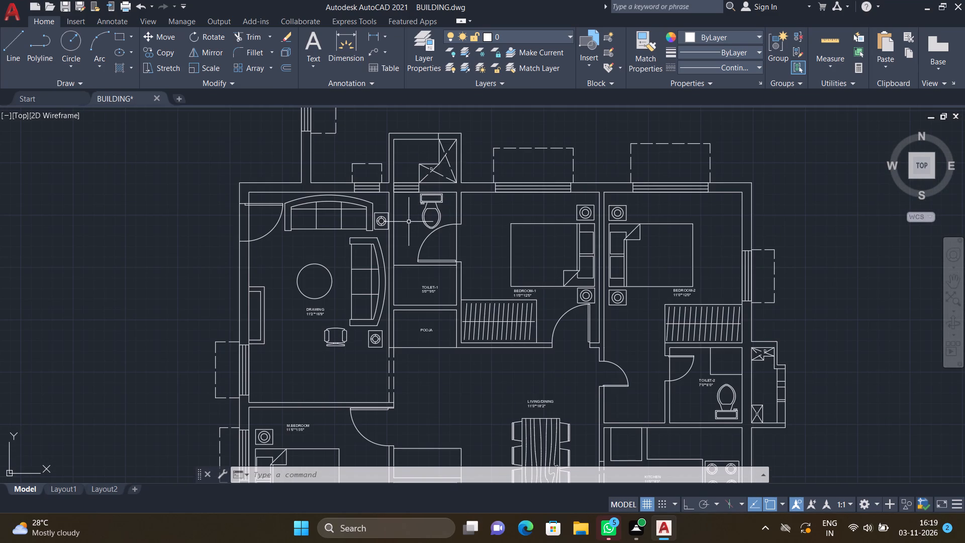
type("REC")
key("Return")
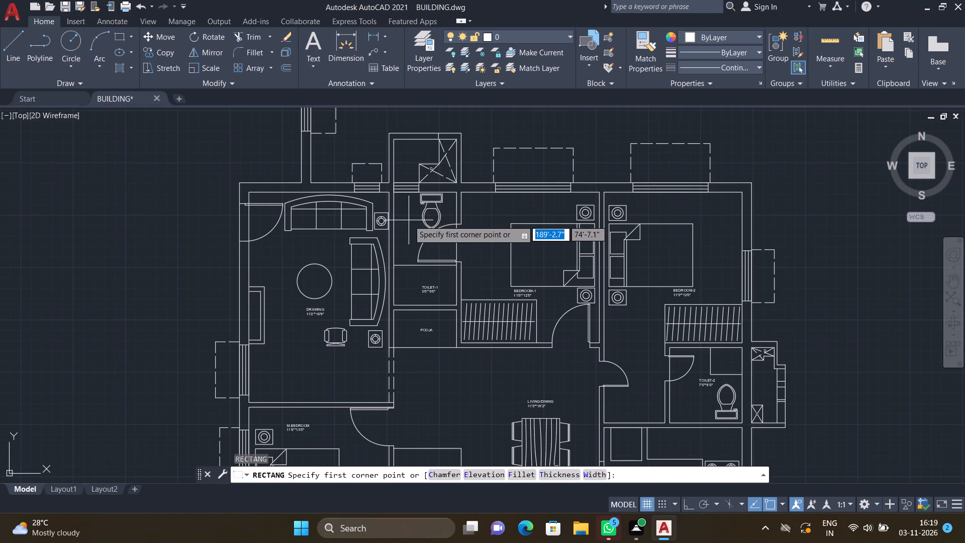
scroll(396, 247, "up", 2)
scroll(384, 291, "up", 3)
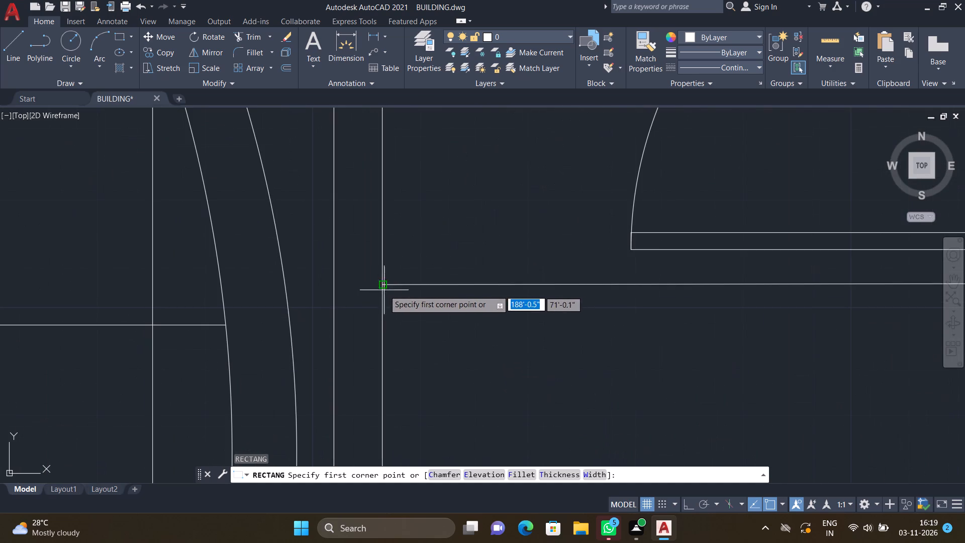
left_click(383, 284)
scroll(443, 190, "down", 3)
scroll(476, 142, "up", 1)
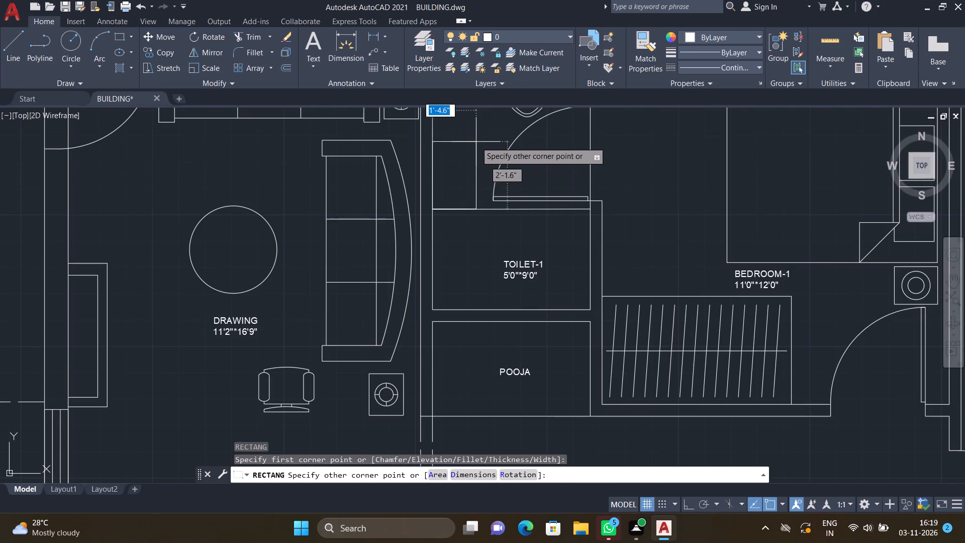
scroll(475, 142, "up", 1)
left_click(469, 146)
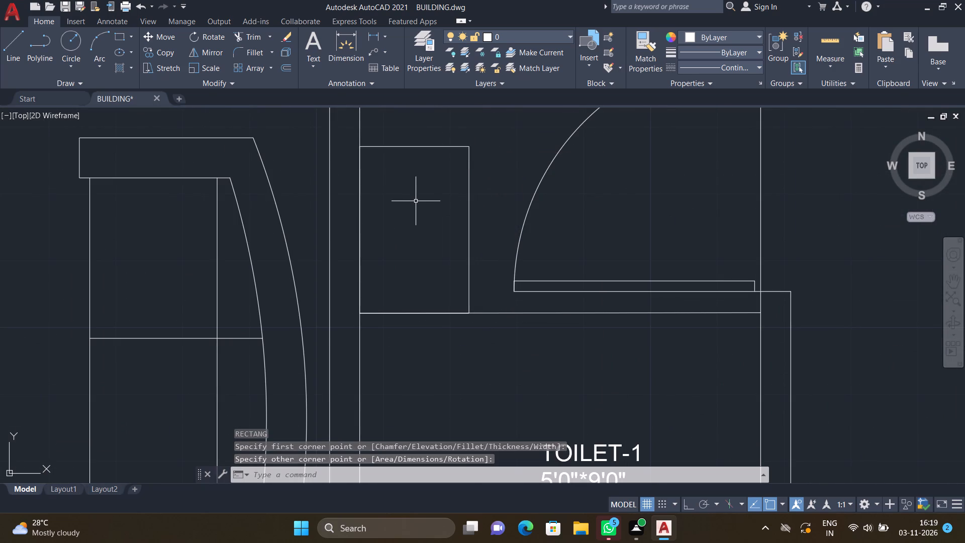
Draw an inner basin rectangle about 1'-2" by 1'-10" inside the TOILET-1 counter, leaving a narrow border all round.
type("REC")
key("Return")
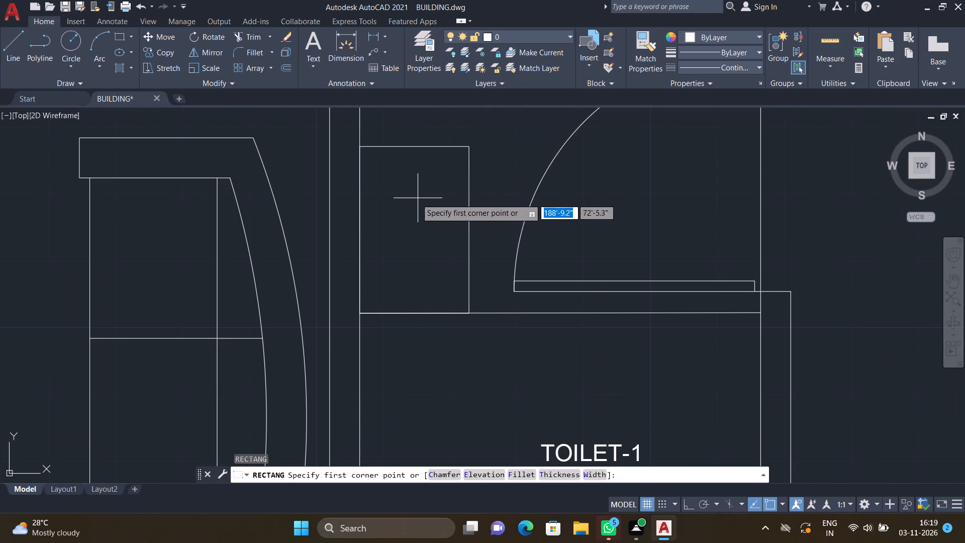
scroll(368, 163, "up", 1)
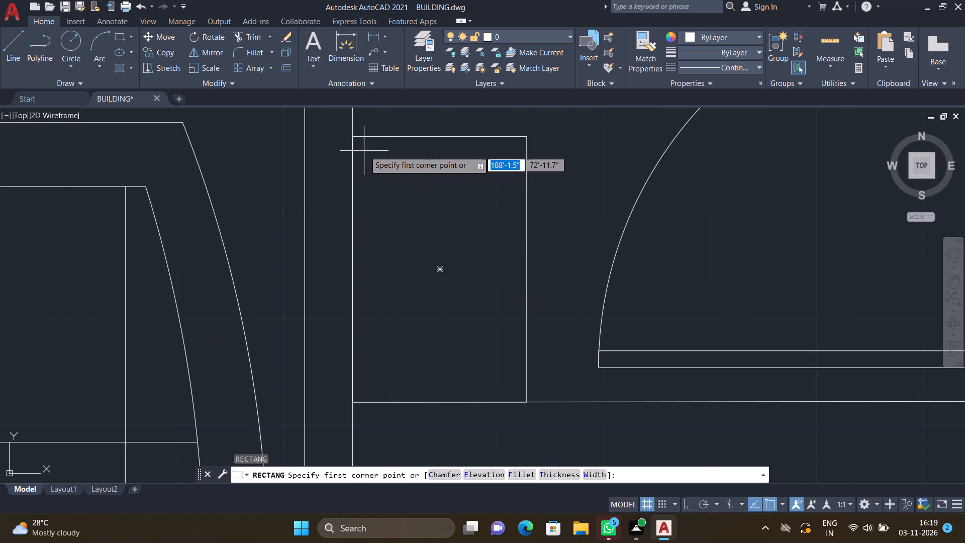
left_click(367, 151)
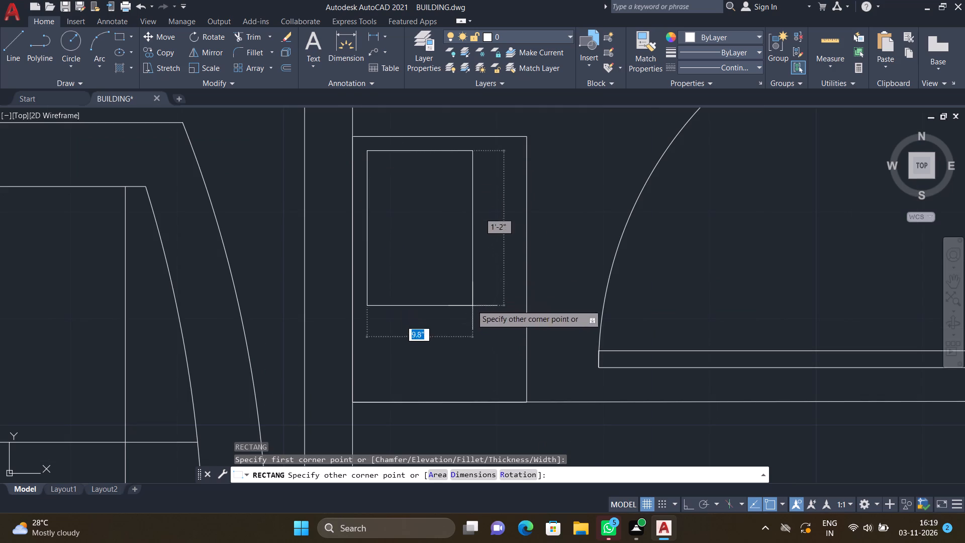
left_click(515, 387)
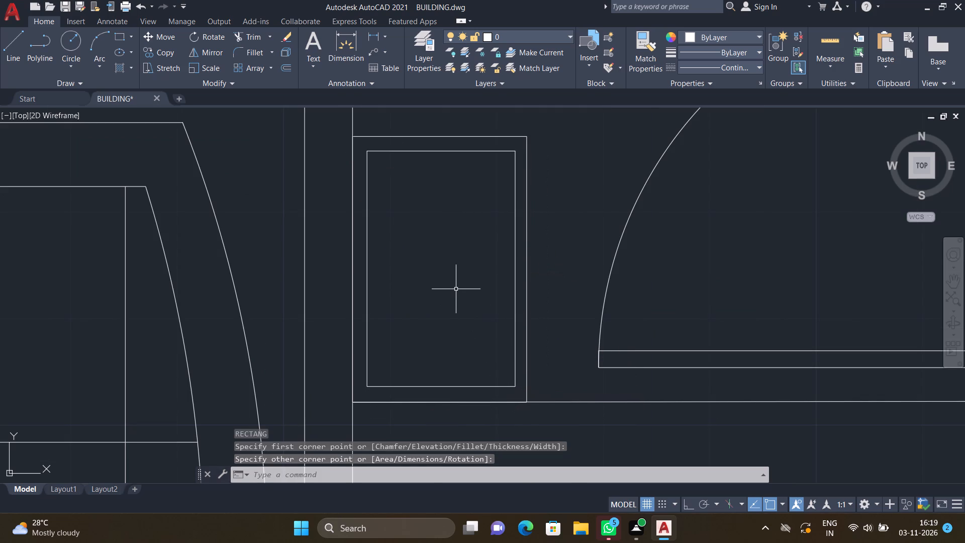
Fillet all four corners of the inner basin rectangle in TOILET-1 with a 0.5" radius.
key("f")
key("Return")
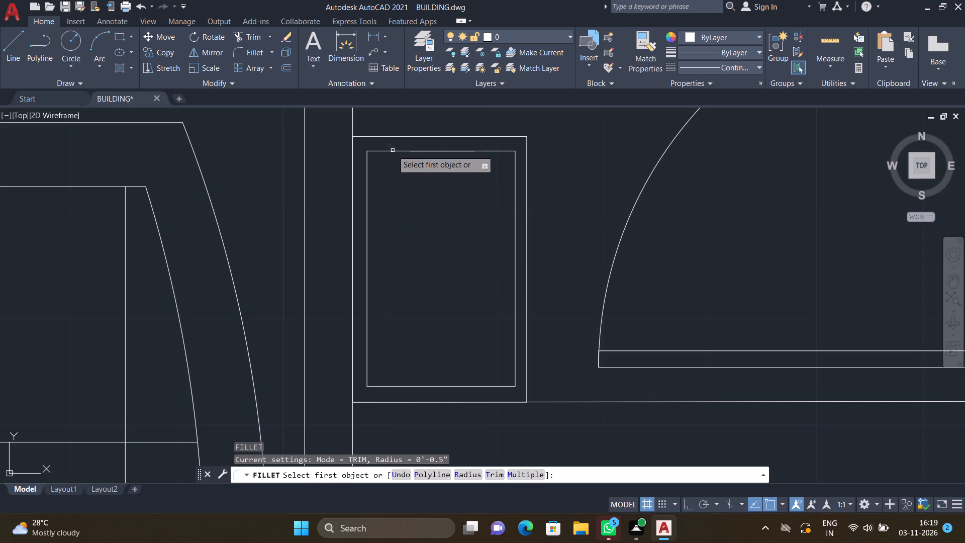
left_click(394, 152)
left_click(365, 170)
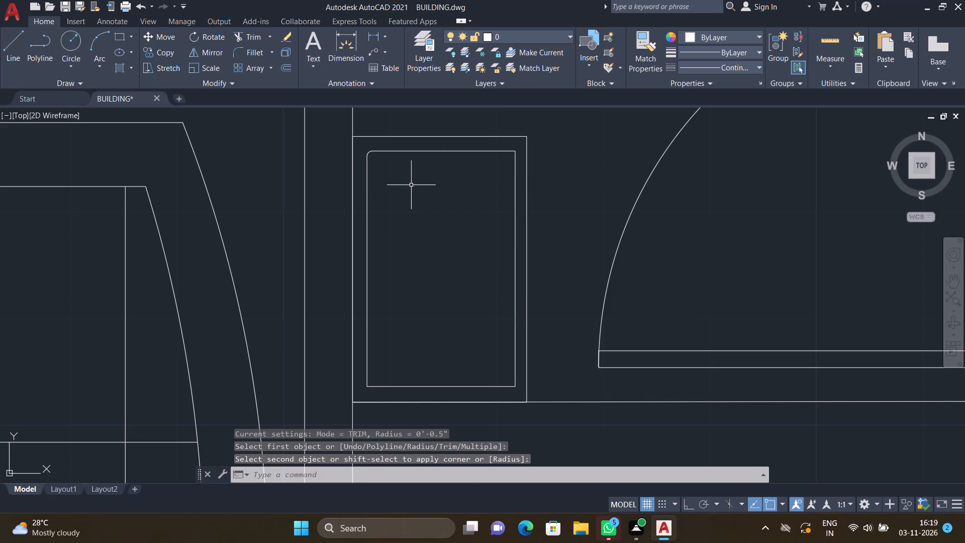
key("space")
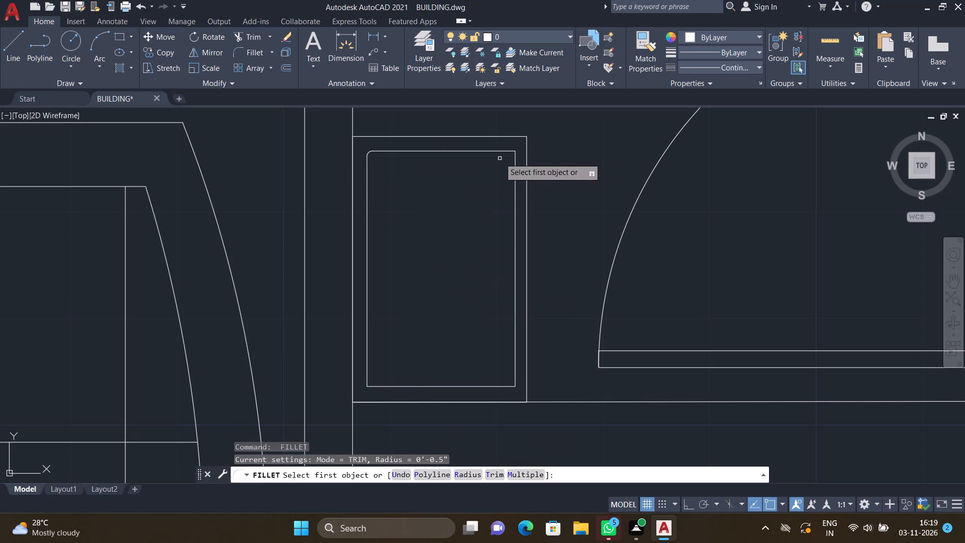
left_click(500, 152)
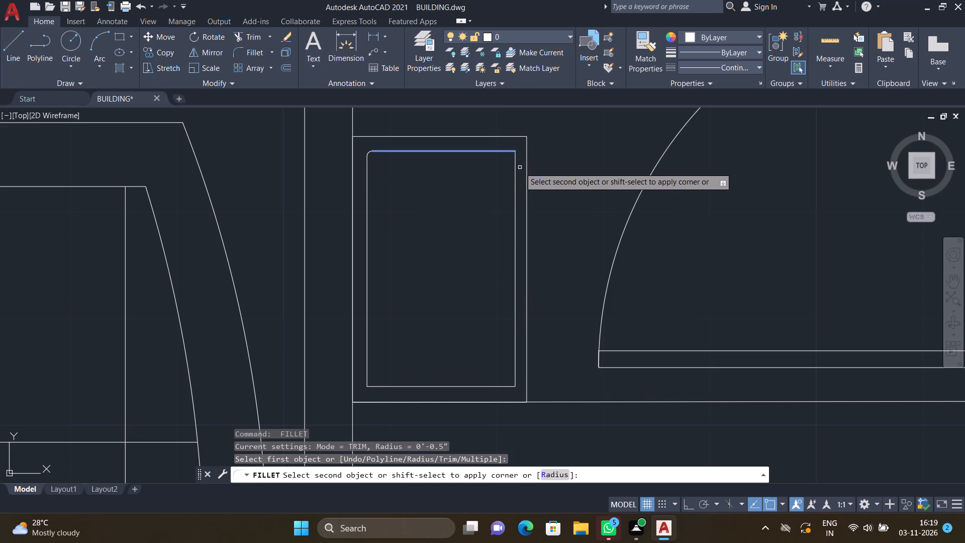
left_click(514, 164)
scroll(514, 164, "up", 1)
key("space")
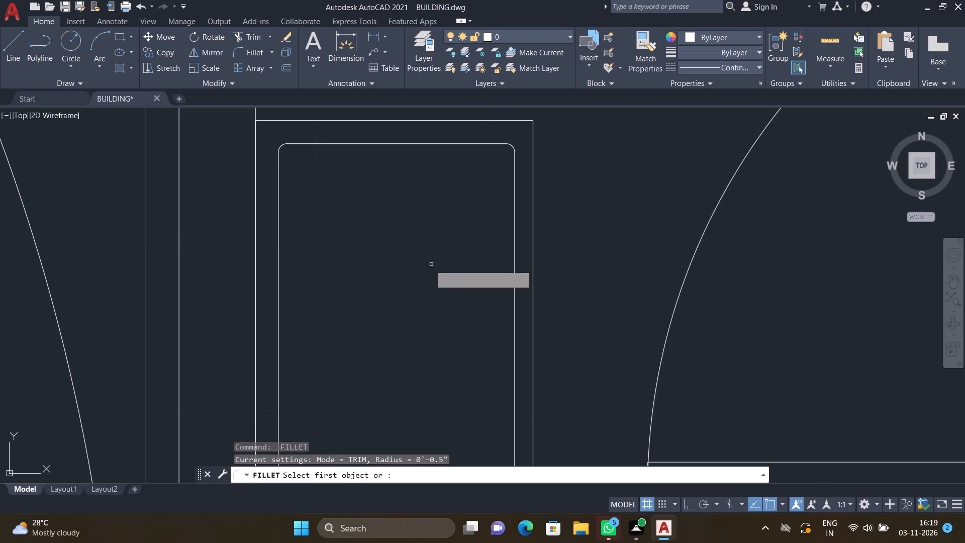
scroll(359, 316, "down", 4)
scroll(355, 338, "up", 3)
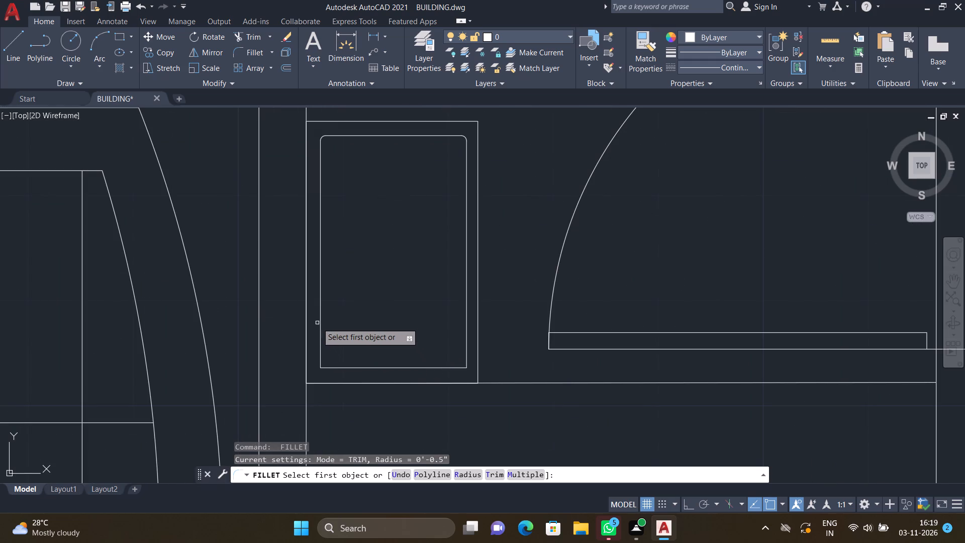
left_click(322, 320)
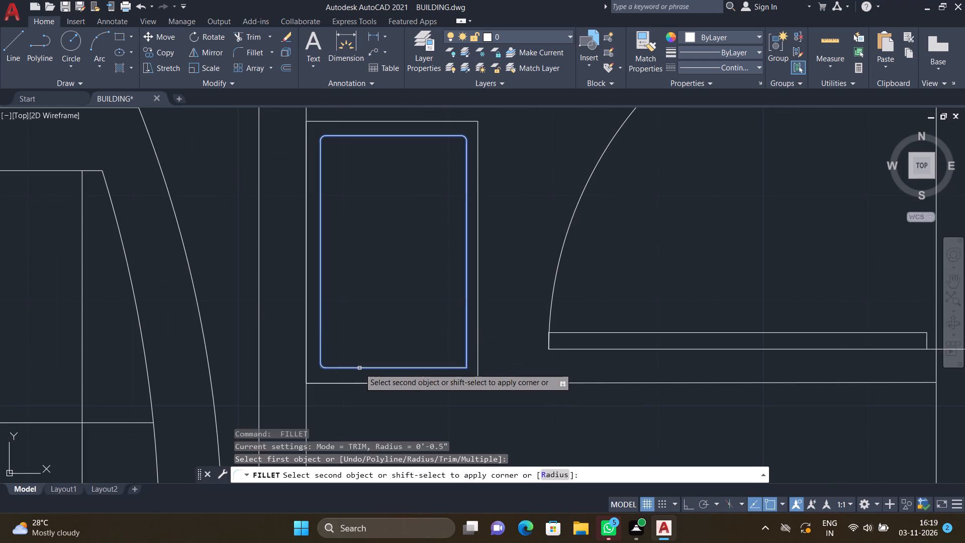
left_click(359, 368)
key("space")
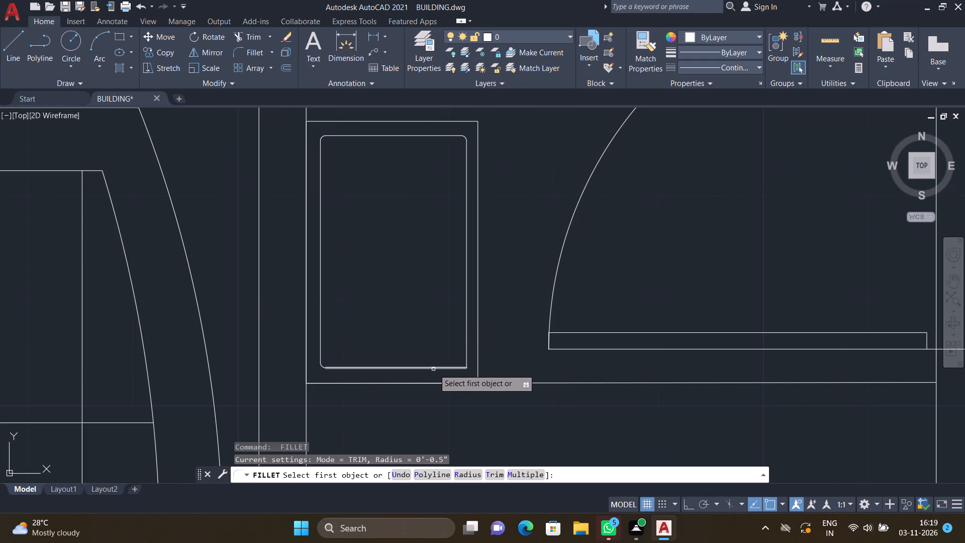
left_click(434, 369)
left_click(468, 335)
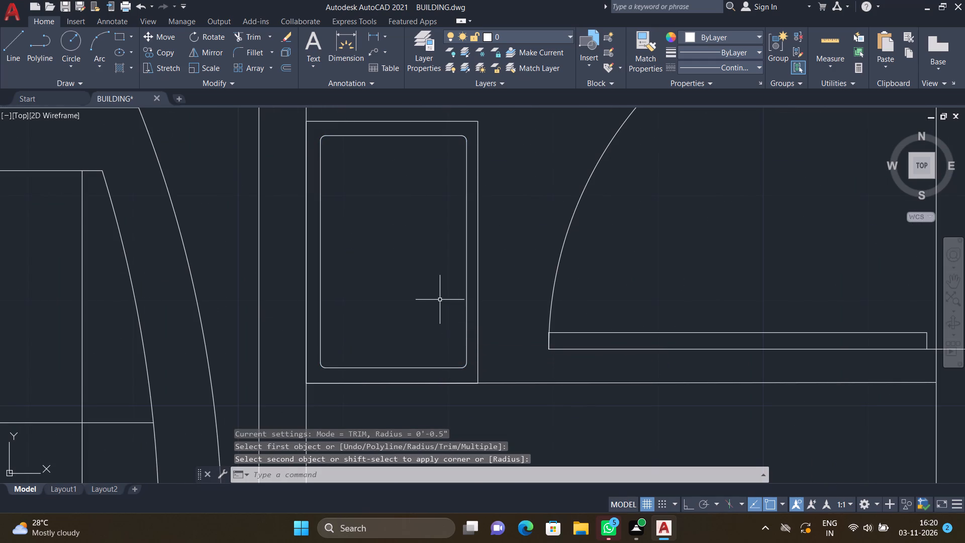
Draw a small drain circle at the centre of the TOILET-1 basin.
key("c")
key("Return")
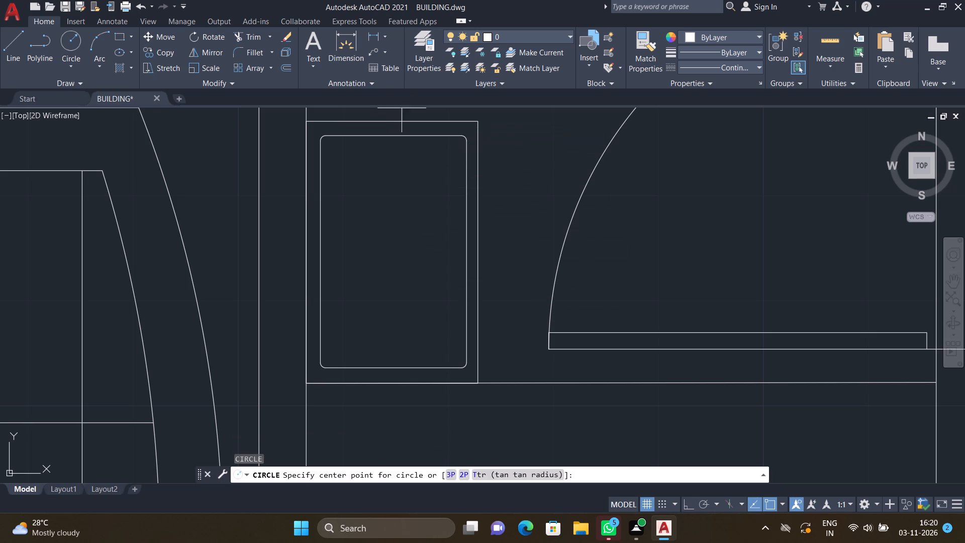
left_click(392, 253)
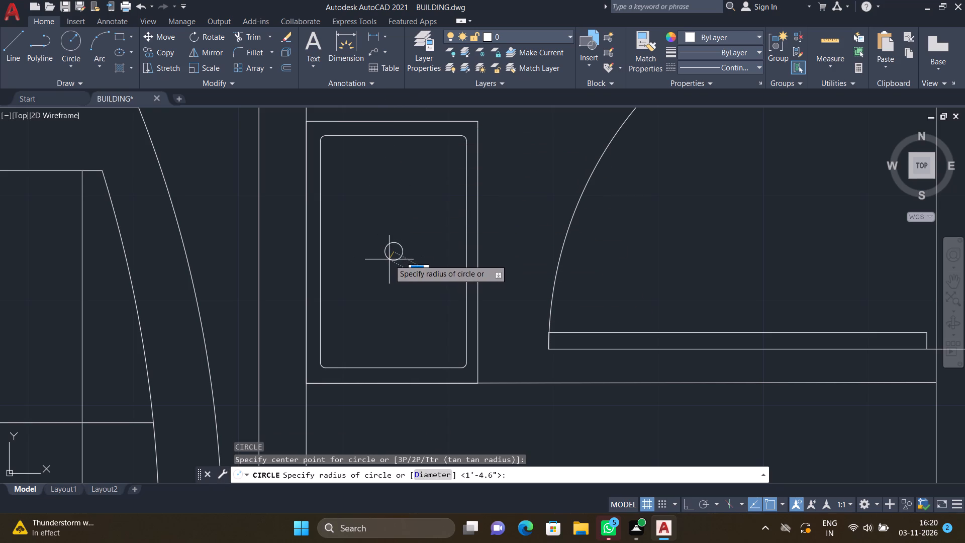
left_click(389, 259)
Draw a washbasin counter rectangle about 1'-9" by 2'-6" in M.TOILET, at the east wall just south of the partition line.
scroll(403, 215, "down", 3)
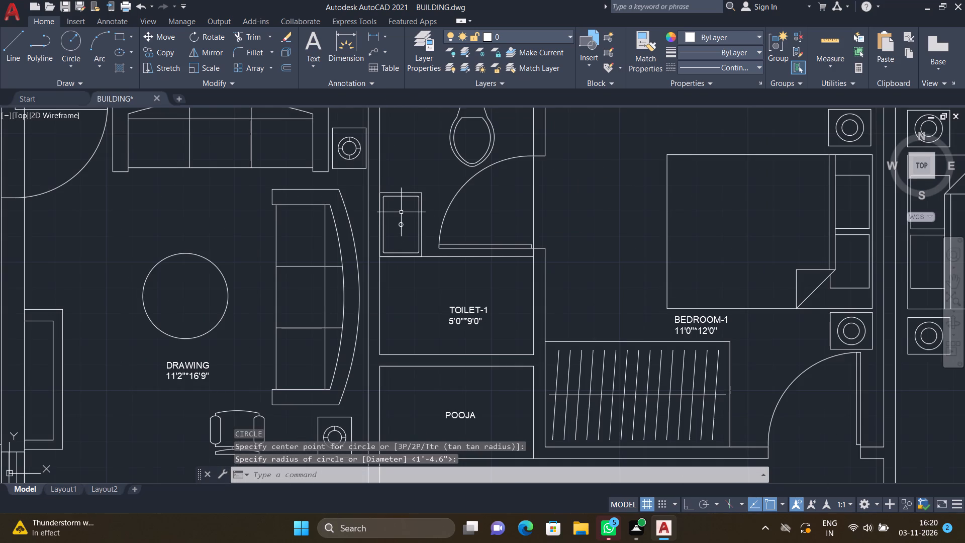
scroll(398, 238, "down", 3)
scroll(401, 311, "down", 2)
scroll(392, 351, "up", 4)
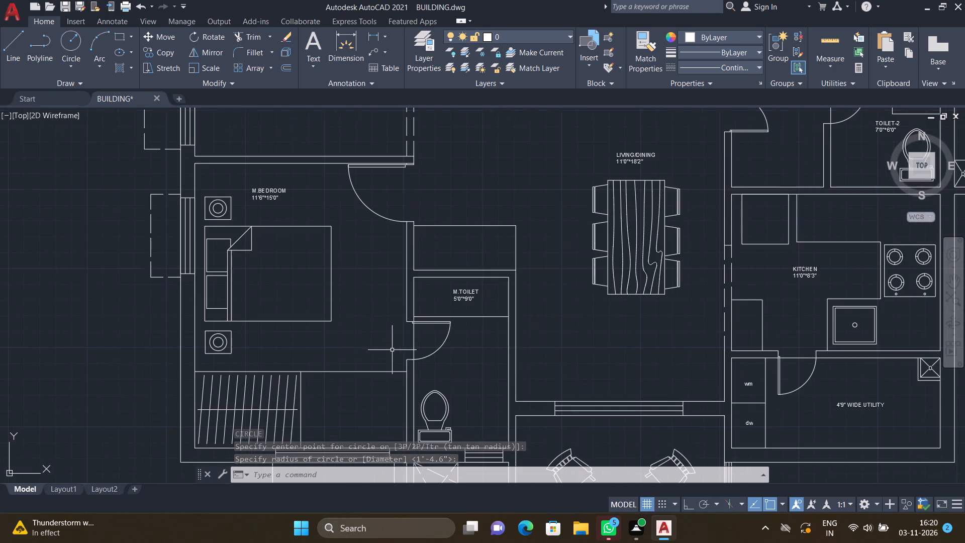
type("REC")
key("Return")
scroll(441, 339, "down", 4)
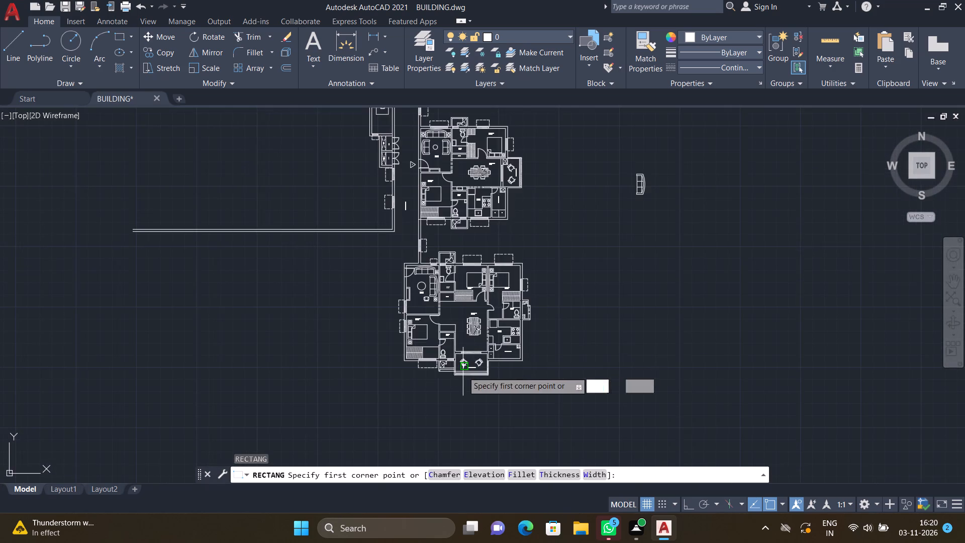
scroll(460, 363, "up", 3)
scroll(412, 291, "up", 2)
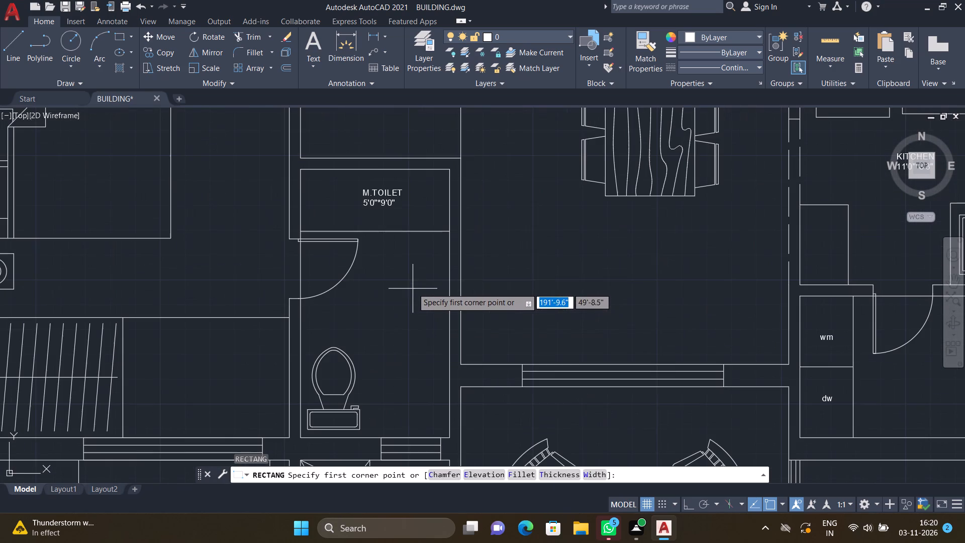
left_click(448, 233)
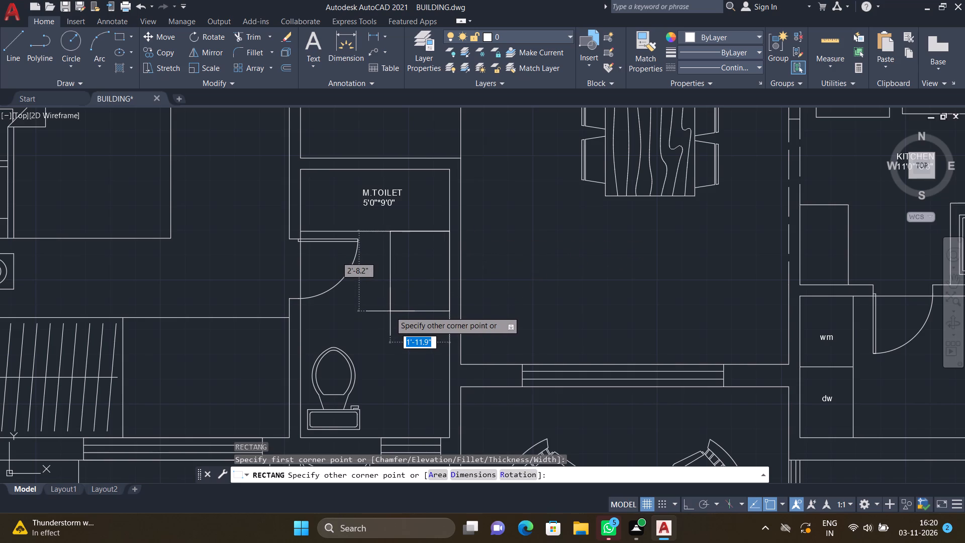
left_click(396, 308)
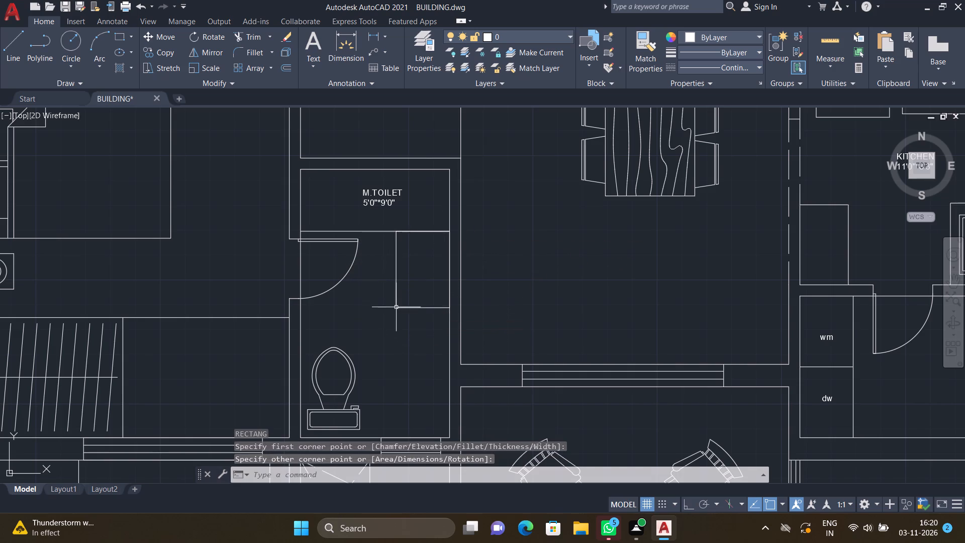
Draw an inner basin rectangle about 1'-7" by 2'-3" inside the M.TOILET counter, leaving a narrow border all round.
scroll(419, 249, "up", 2)
type("REC")
key("Return")
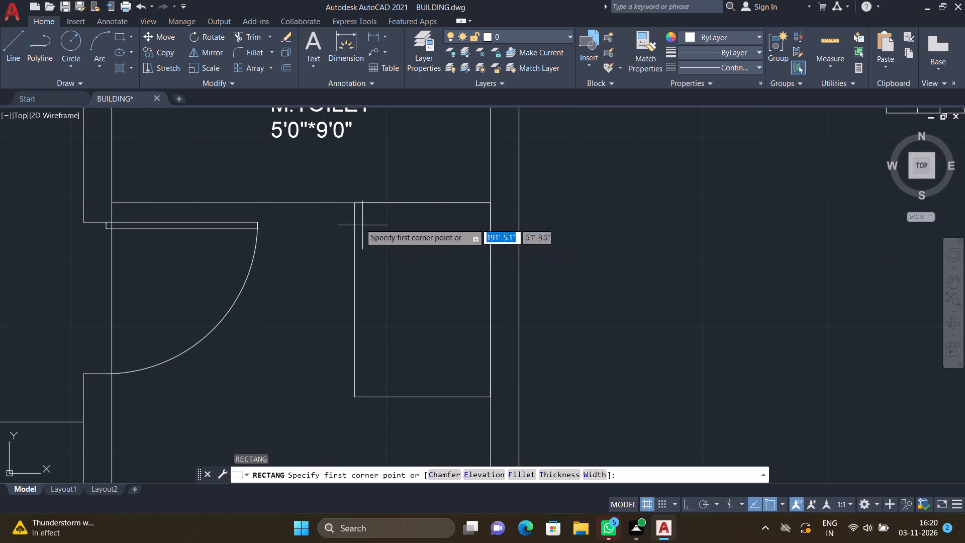
scroll(364, 221, "up", 1)
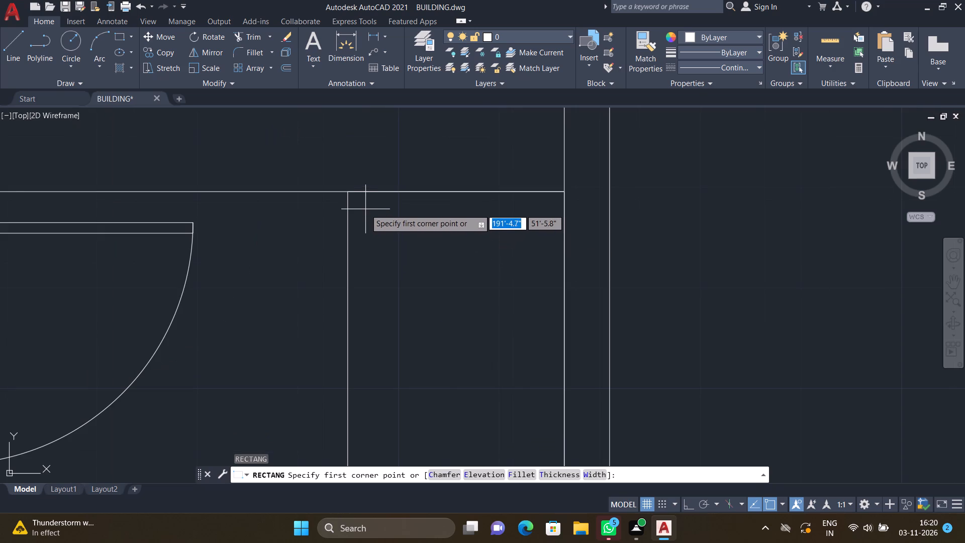
left_click(364, 209)
scroll(438, 278, "down", 2)
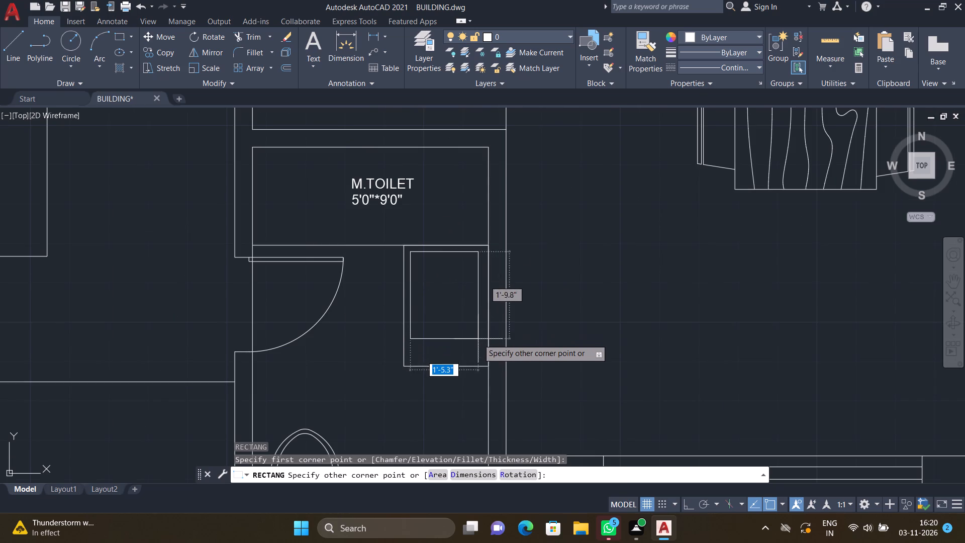
scroll(478, 344, "up", 3)
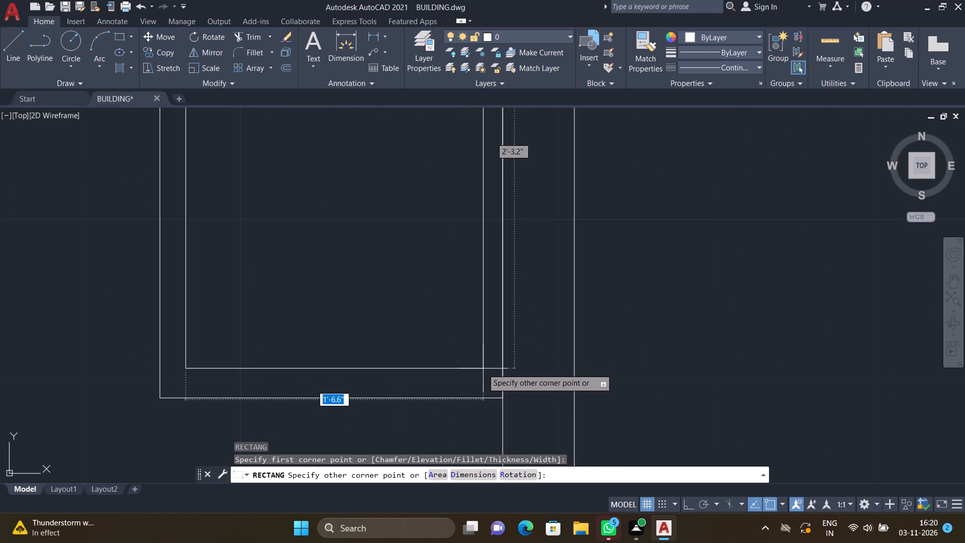
left_click(485, 369)
Fillet all four corners of the inner basin rectangle in M.TOILET with a 0.5" radius.
scroll(397, 251, "down", 2)
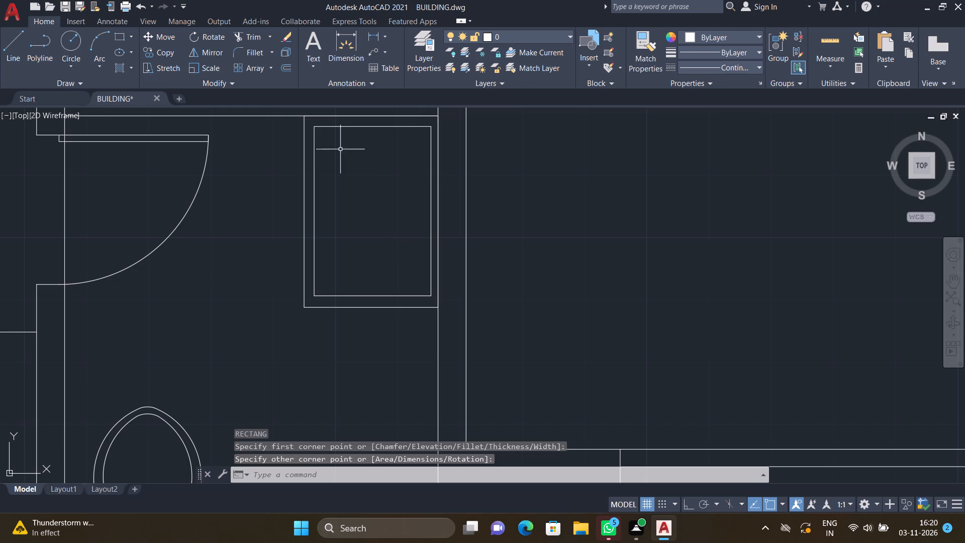
scroll(324, 120, "up", 2)
key("f")
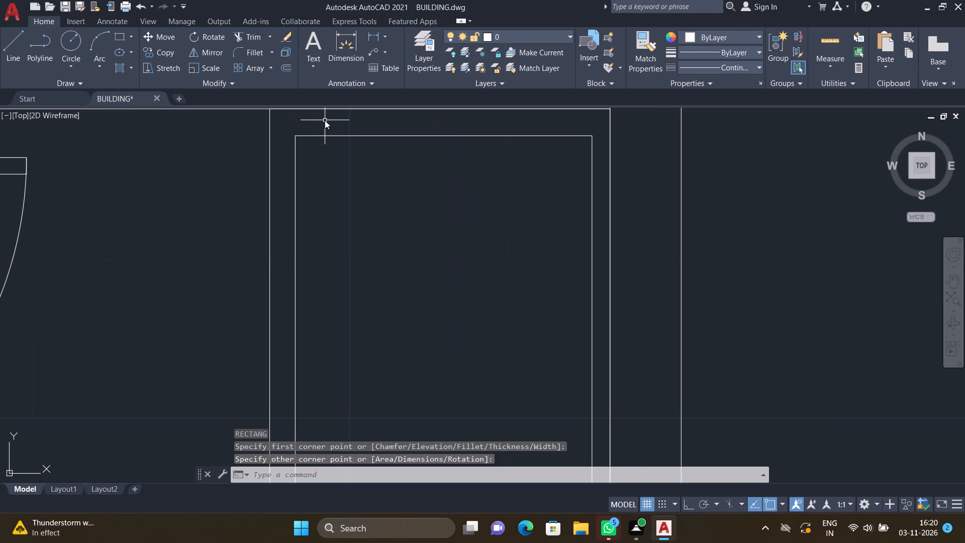
key("Return")
left_click(333, 136)
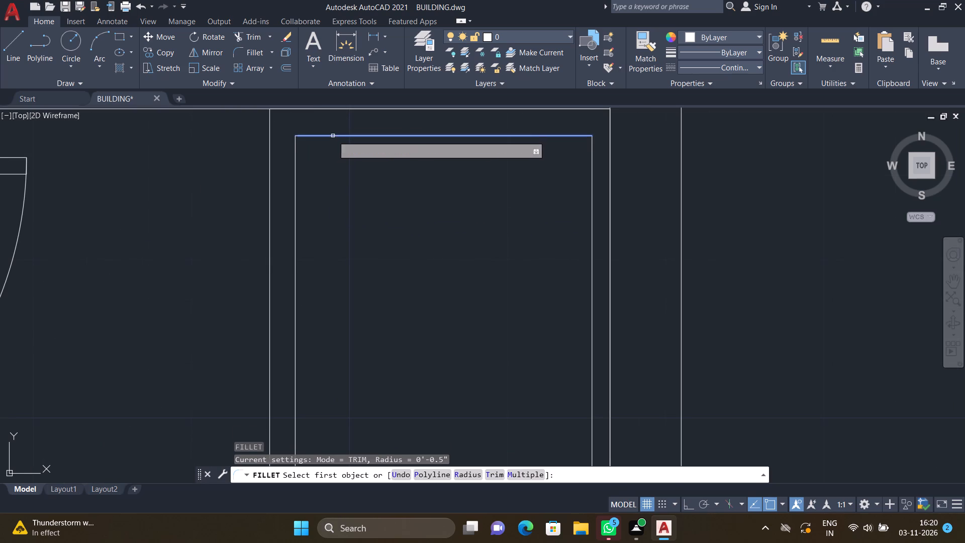
left_click(295, 162)
key("space")
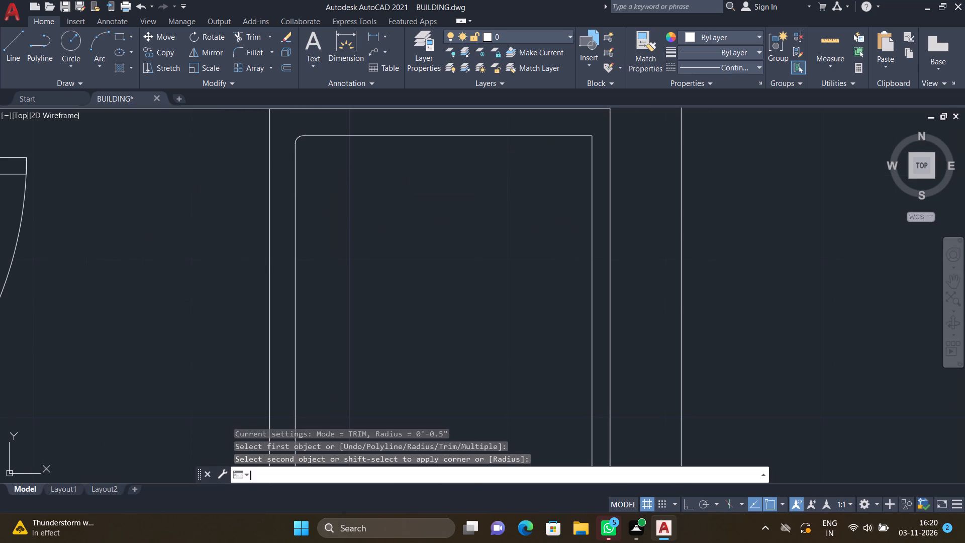
left_click(547, 136)
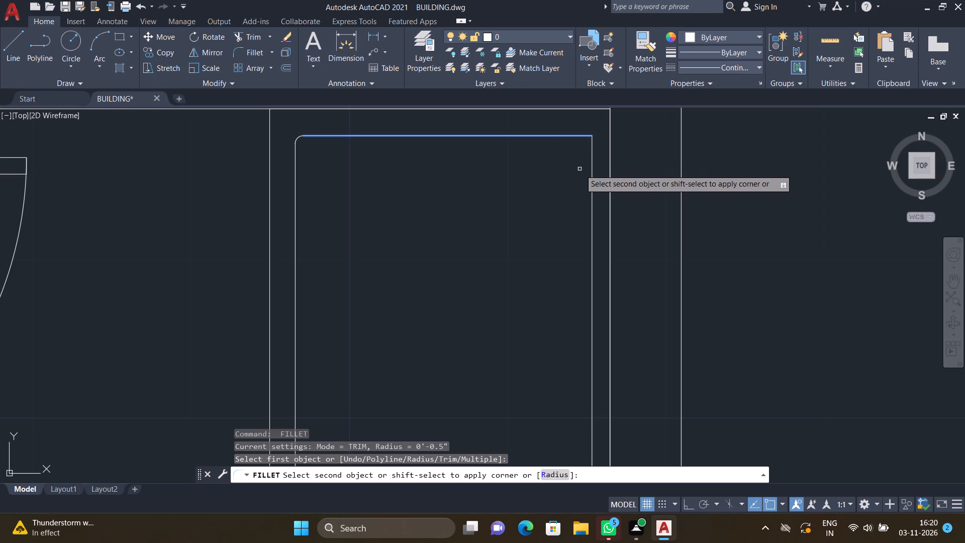
left_click(593, 178)
scroll(559, 175, "down", 4)
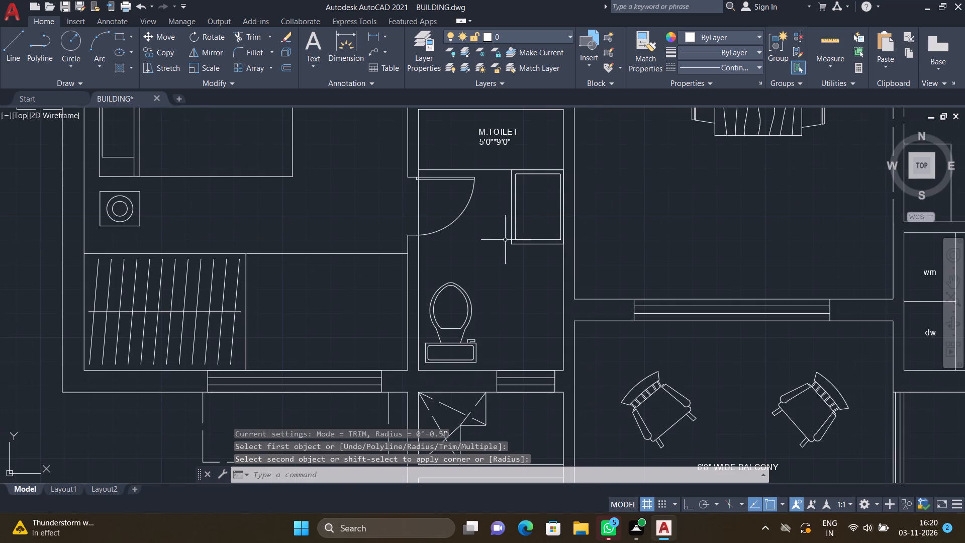
scroll(518, 239, "up", 4)
key("space")
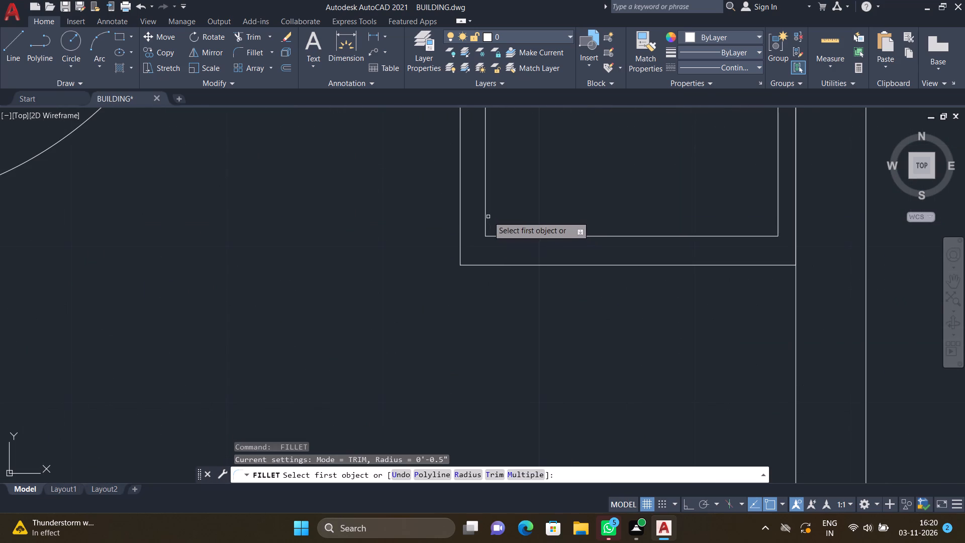
left_click(484, 210)
left_click(505, 238)
scroll(562, 212, "down", 3)
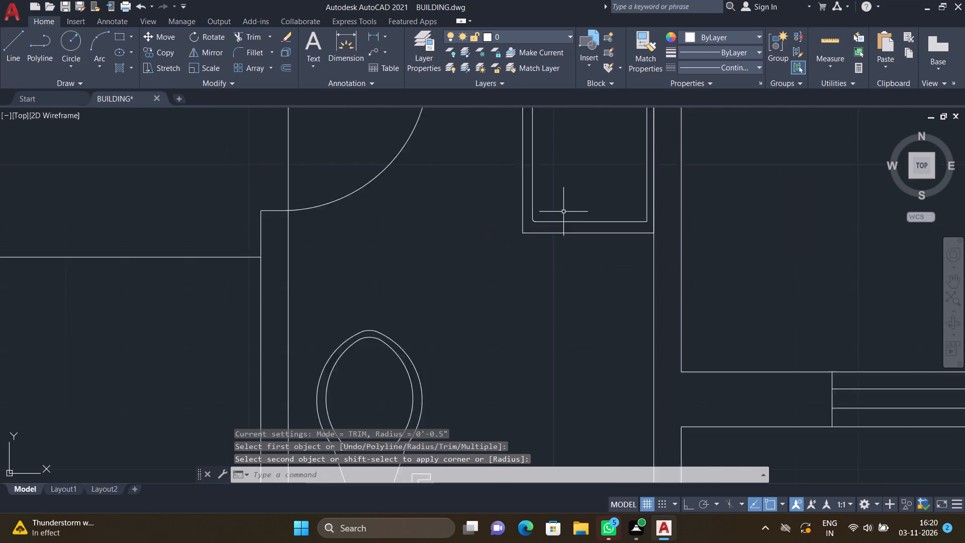
key("space")
scroll(613, 207, "up", 2)
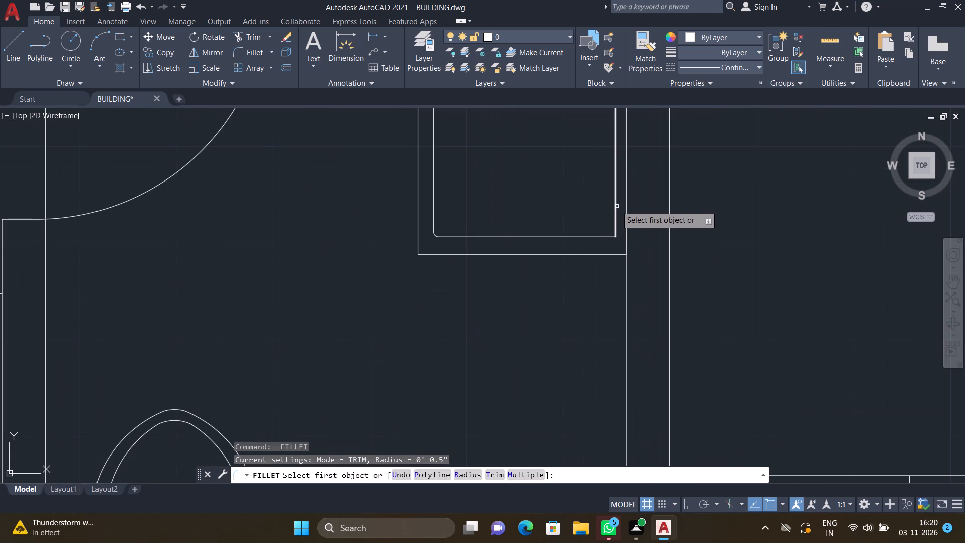
left_click(616, 204)
left_click(604, 235)
Draw a small drain circle at the centre of the M.TOILET basin.
scroll(583, 113, "down", 2)
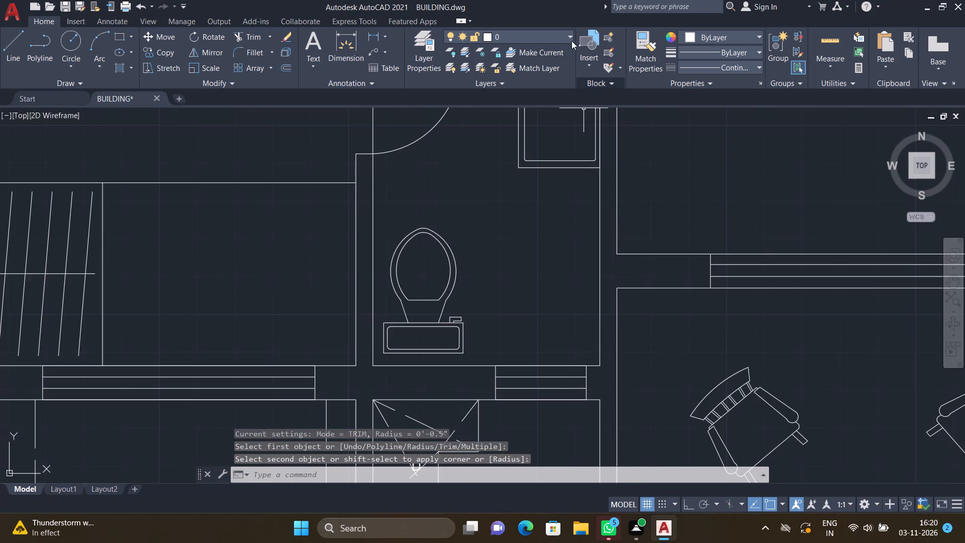
scroll(572, 61, "down", 1)
scroll(518, 187, "down", 2)
scroll(544, 122, "up", 3)
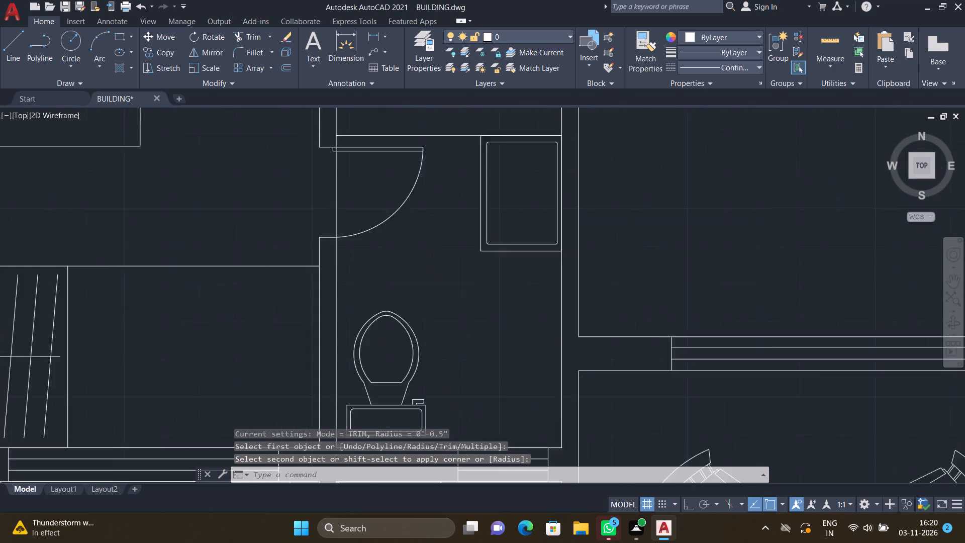
key("c")
key("Return")
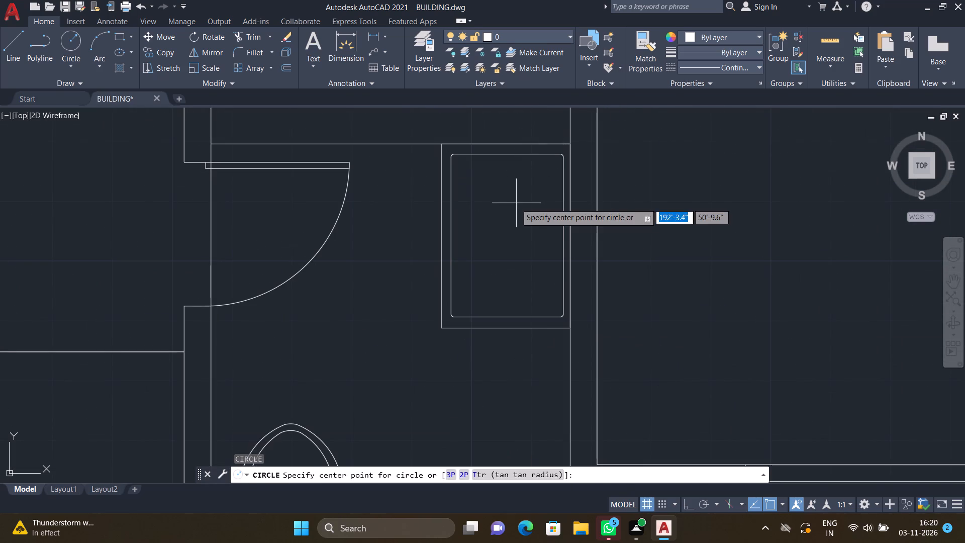
left_click(505, 234)
left_click(507, 246)
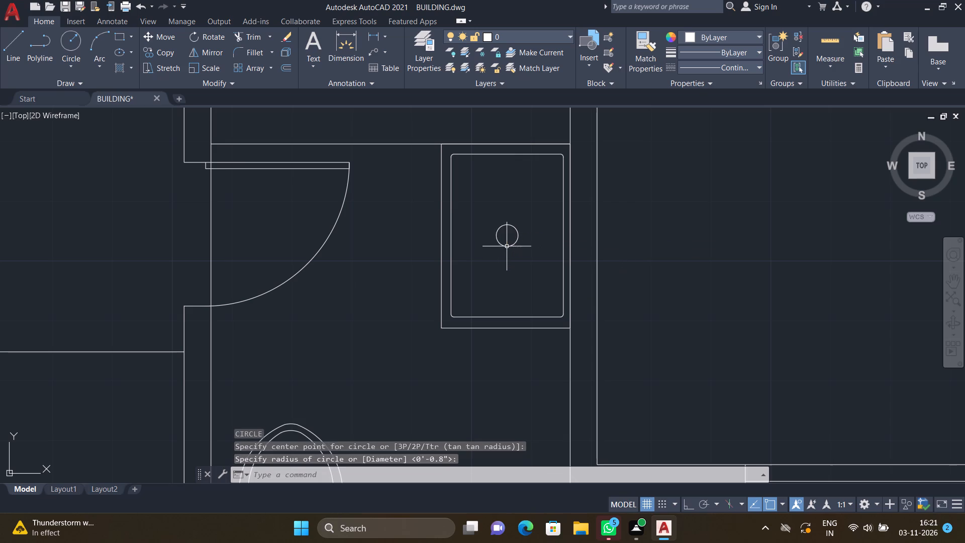
Draw a rectangle about 3'-3" wide in the recess just north of M.TOILET, spanning the recess's full north-south depth.
scroll(500, 217, "down", 4)
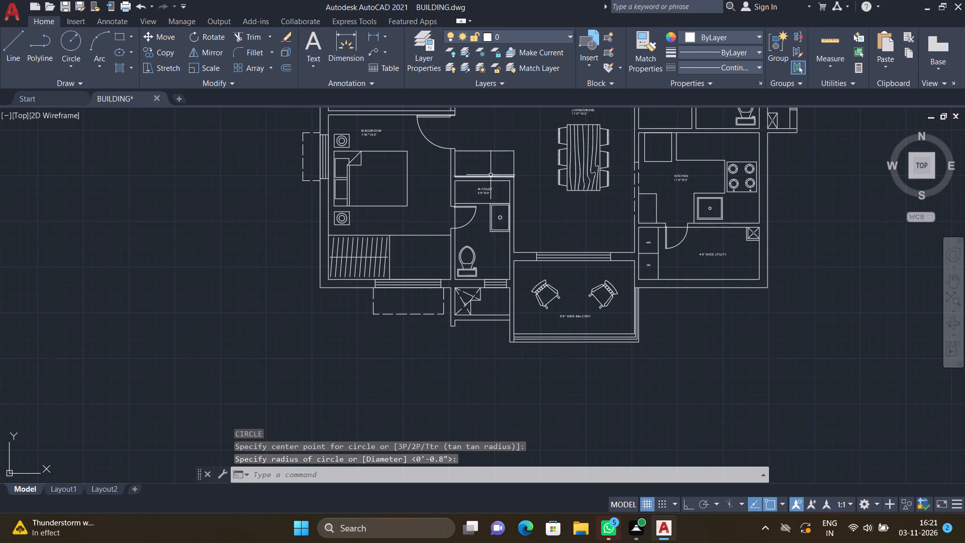
scroll(473, 160, "up", 3)
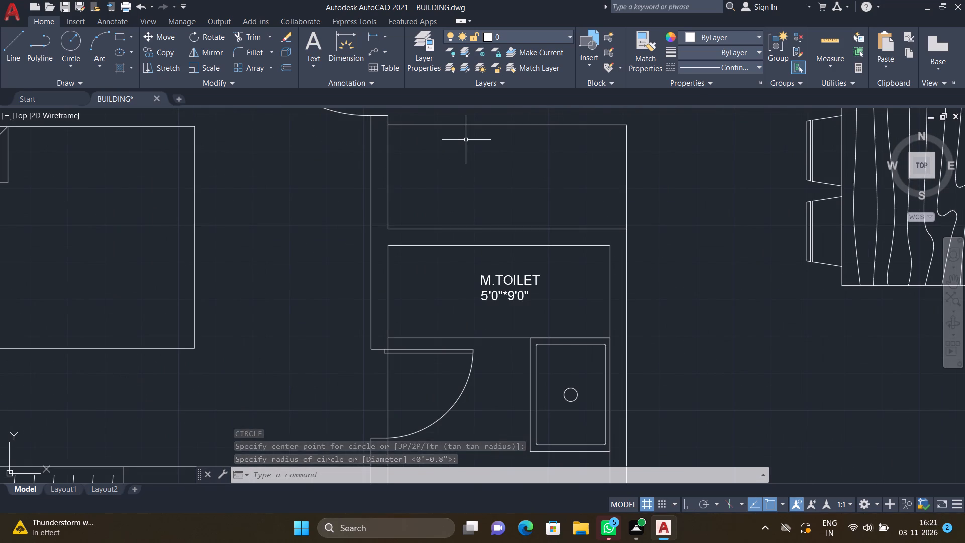
type("REC")
key("Return")
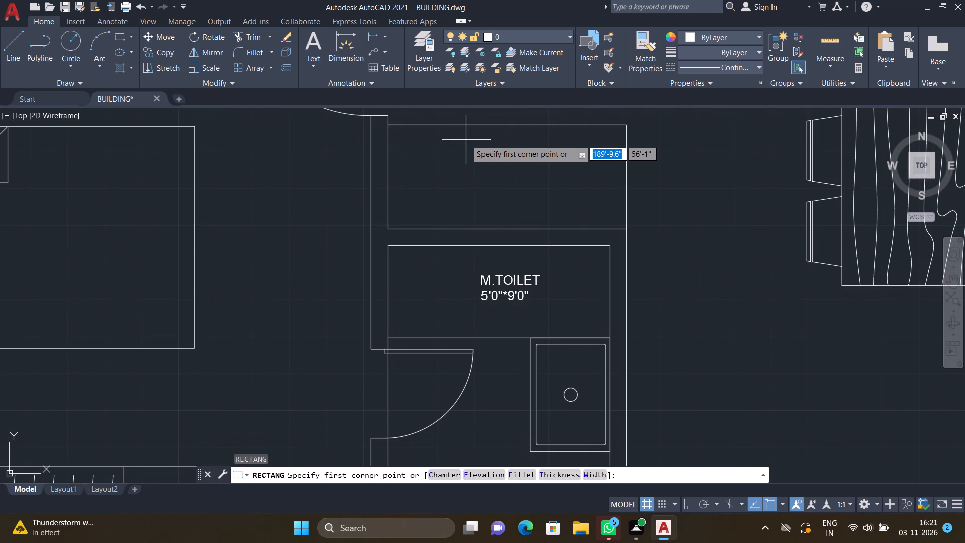
left_click(434, 126)
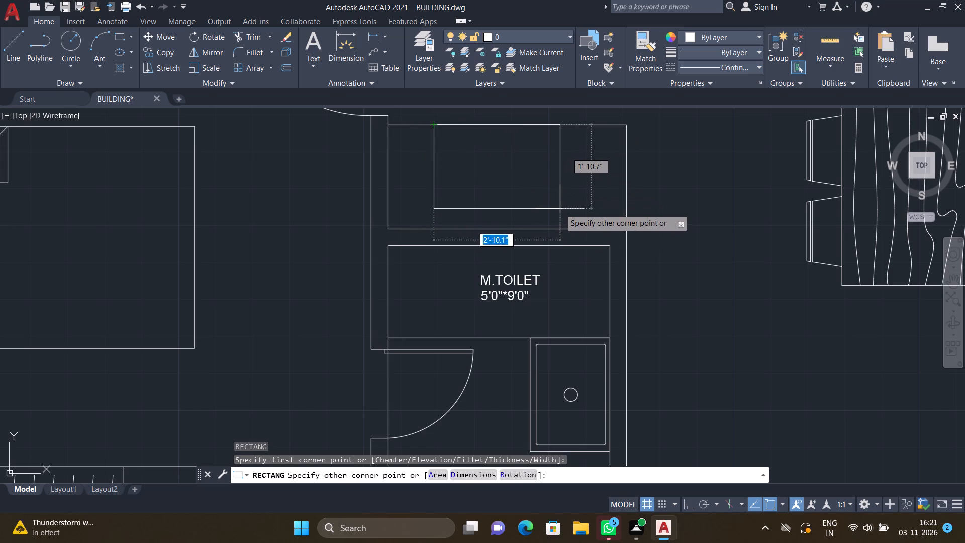
left_click(577, 230)
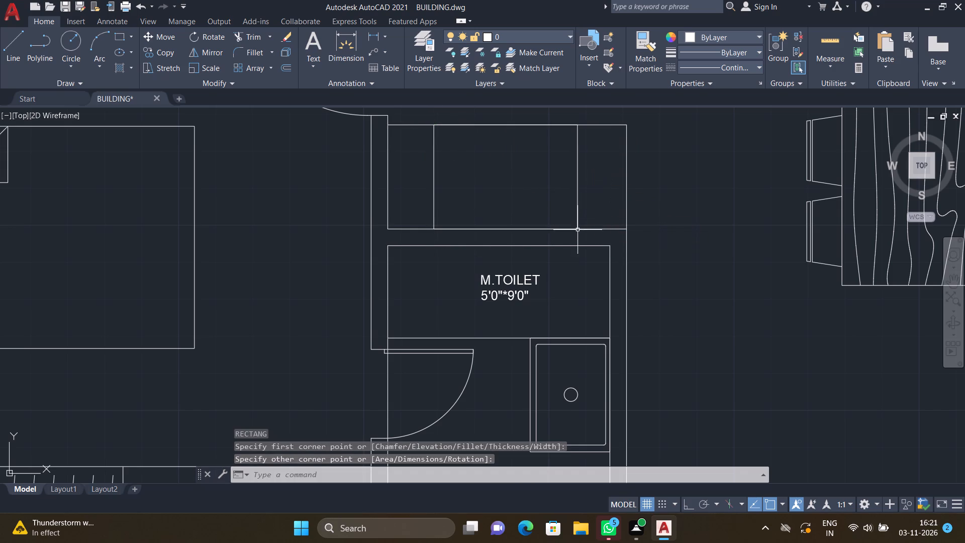
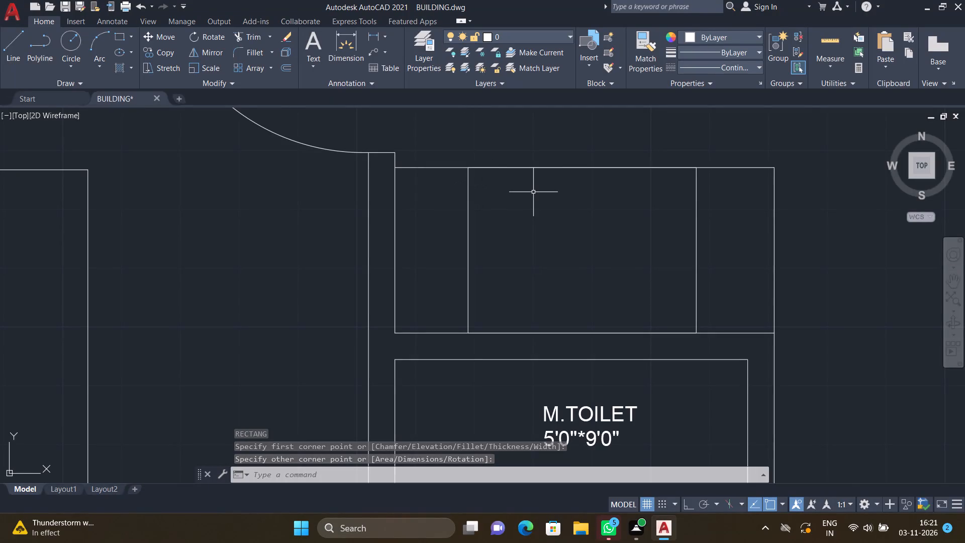
Draw an inner basin rectangle about 2'-10" by 1'-11" inside the counter north of M.TOILET, leaving a narrow border all round.
type("REC")
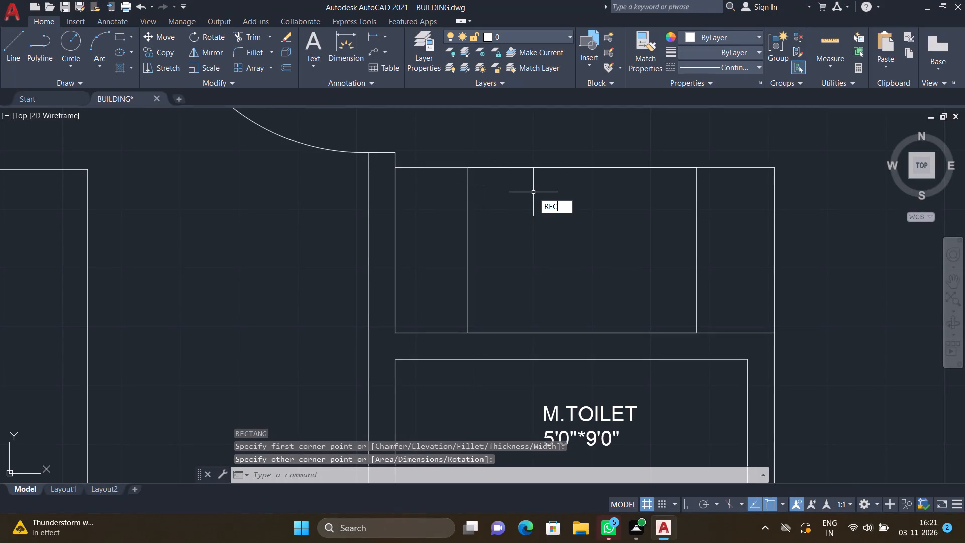
key("Return")
scroll(486, 187, "up", 2)
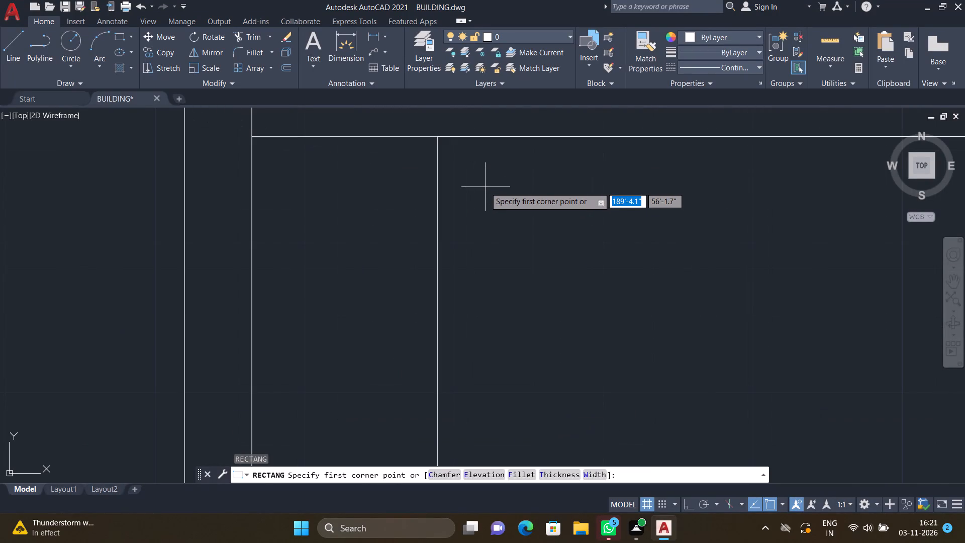
scroll(482, 188, "down", 1)
left_click(476, 179)
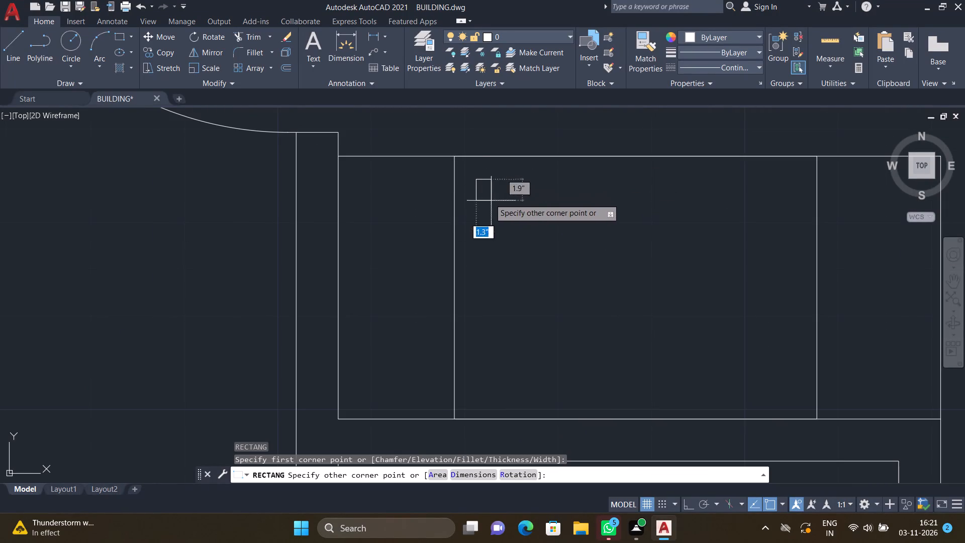
left_click(798, 394)
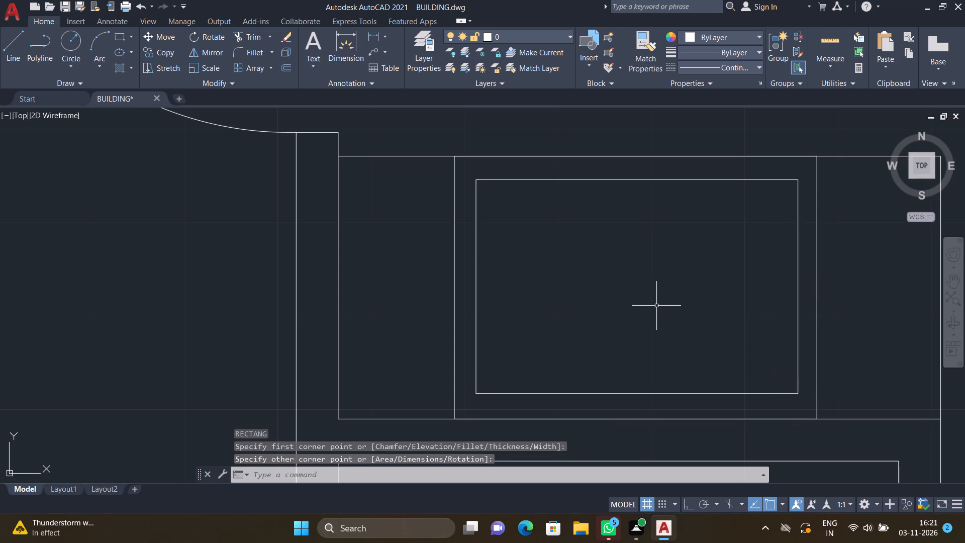
Fillet all four corners of the inner basin rectangle north of M.TOILET with a 0.5" radius.
key("f")
key("Return")
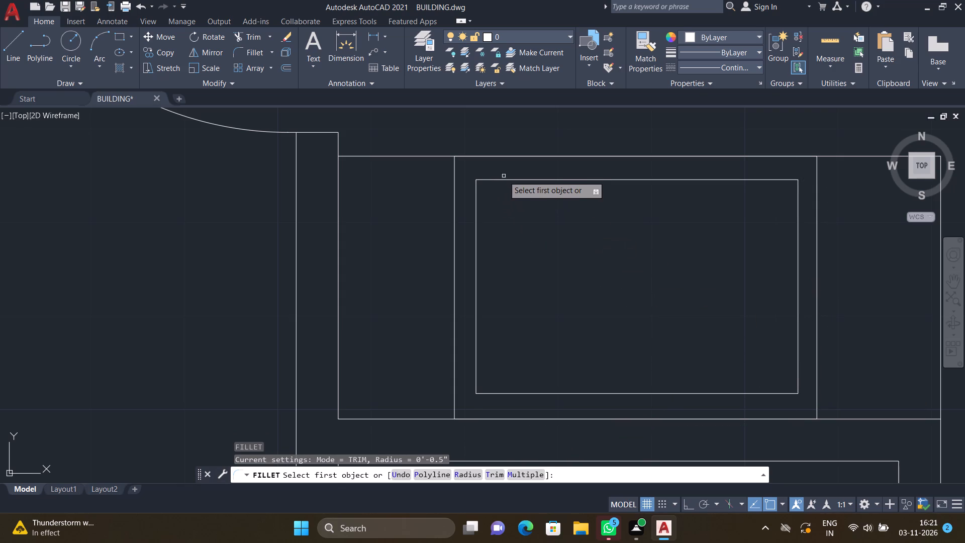
left_click(506, 180)
left_click(477, 211)
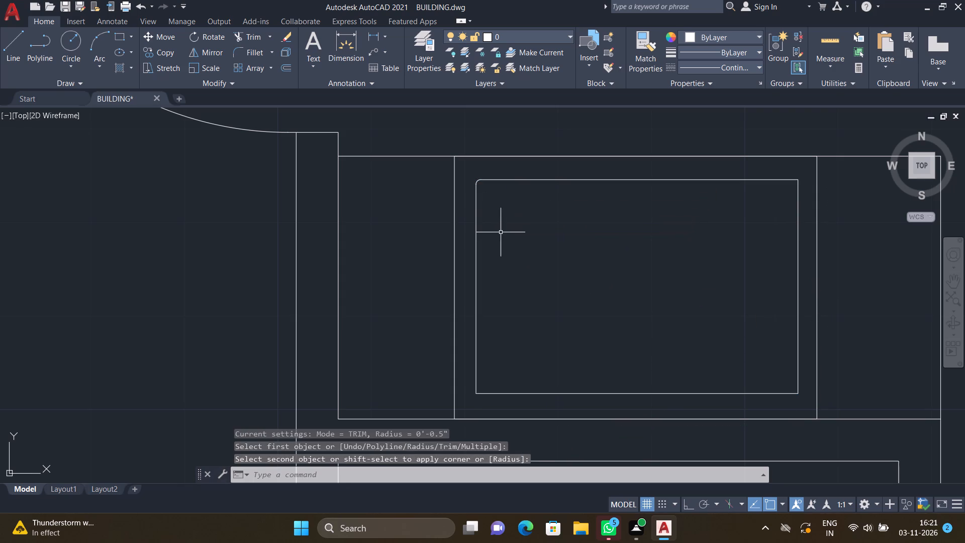
key("space")
left_click(476, 264)
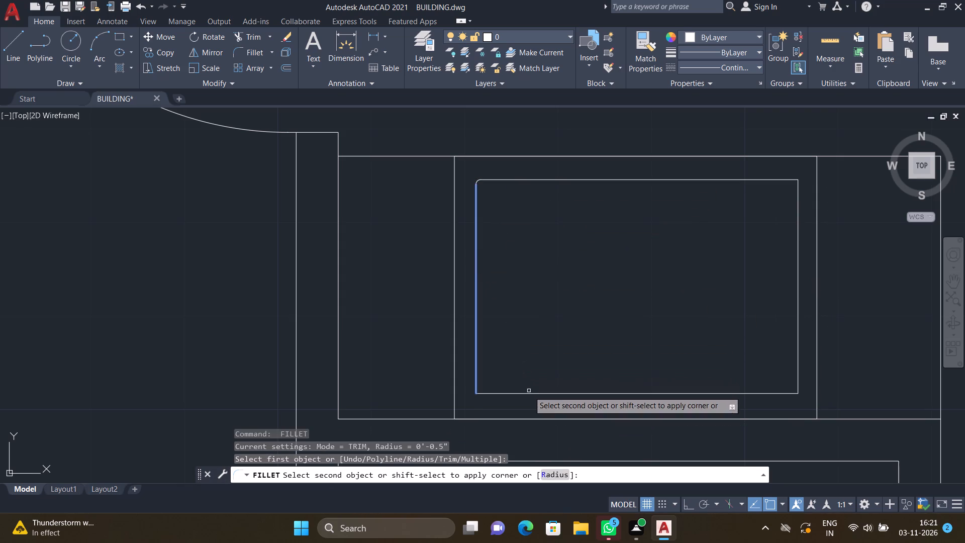
left_click(529, 394)
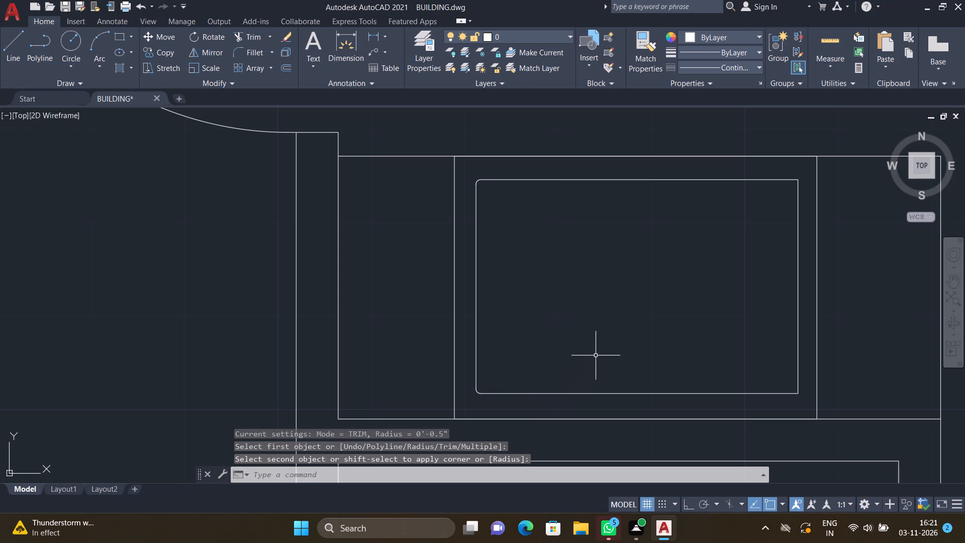
key("space")
left_click(732, 394)
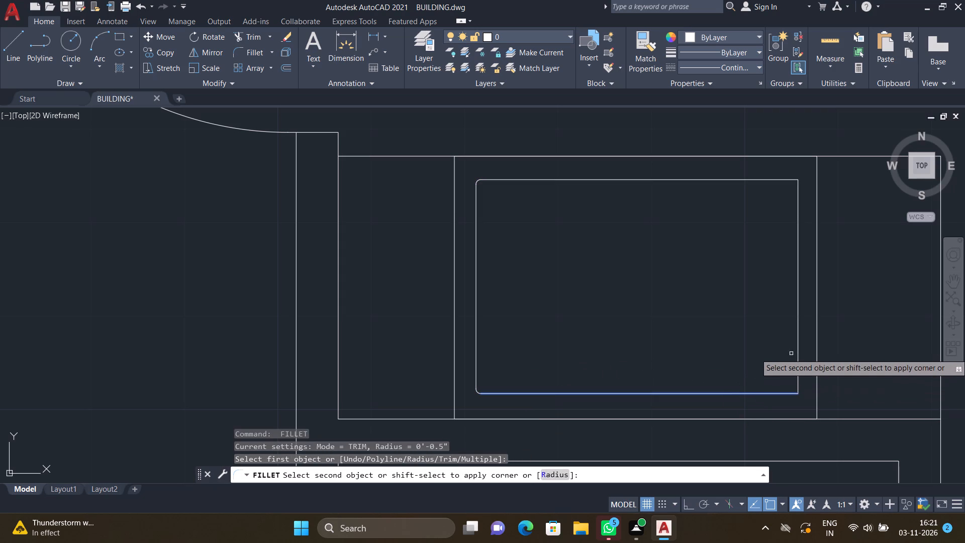
left_click(799, 330)
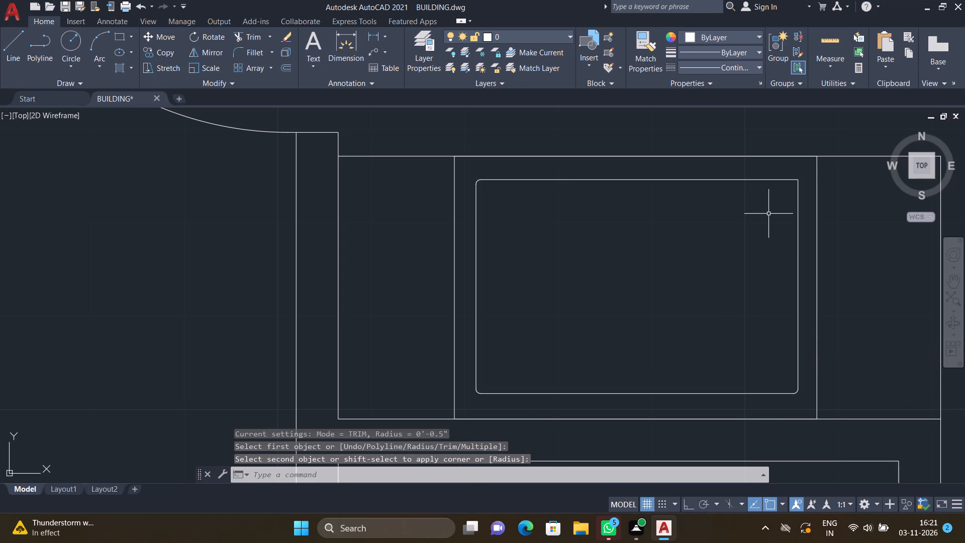
key("space")
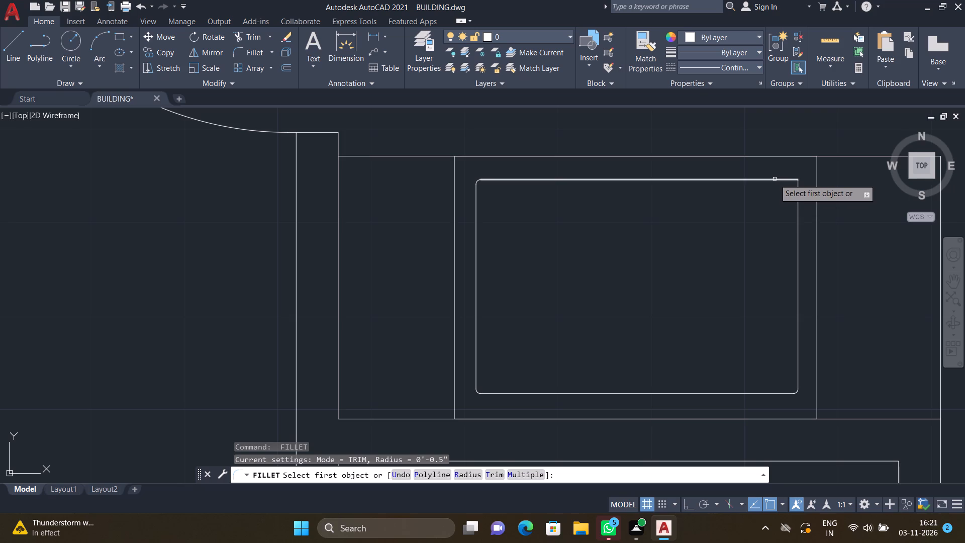
left_click(775, 179)
left_click(798, 219)
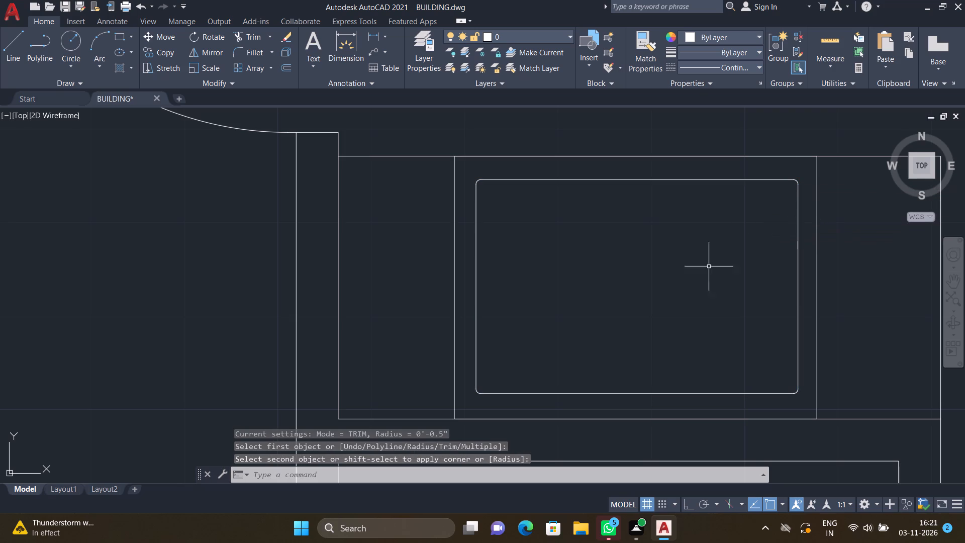
Draw a small drain circle at the centre of the basin north of M.TOILET.
key("c")
key("Return")
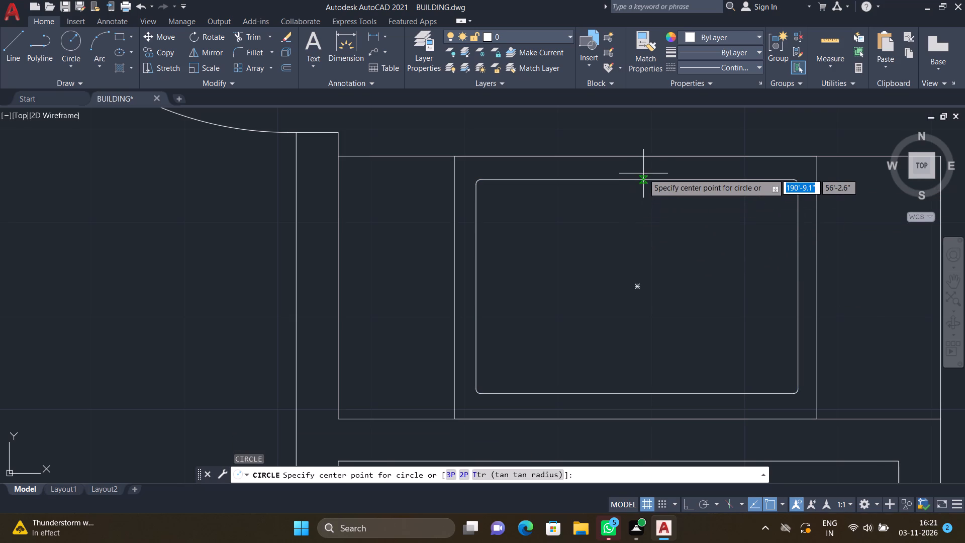
left_click(637, 286)
left_click(641, 298)
Examine the overall building layout and the open area west of the southernmost apartment.
scroll(605, 248, "down", 5)
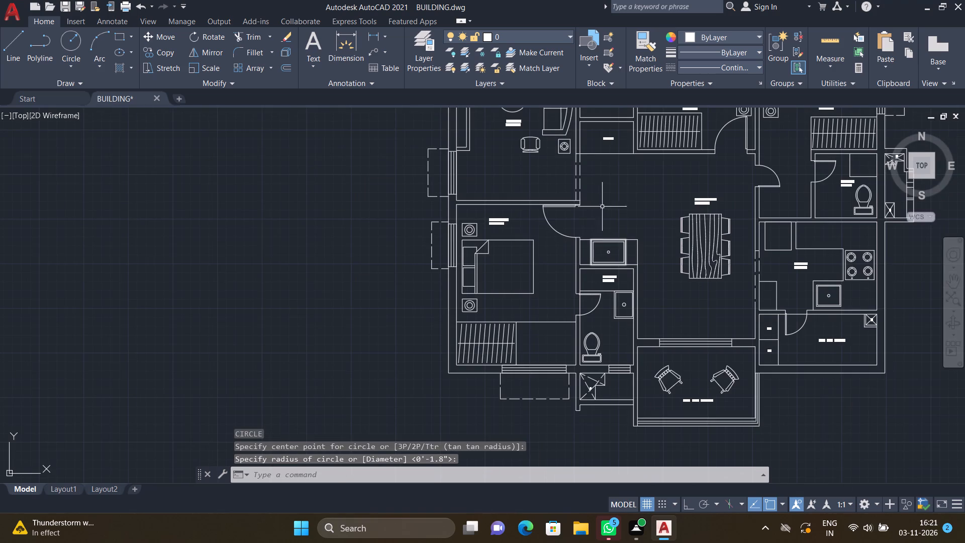
middle_click_drag(590, 199, 560, 211)
scroll(561, 214, "down", 2)
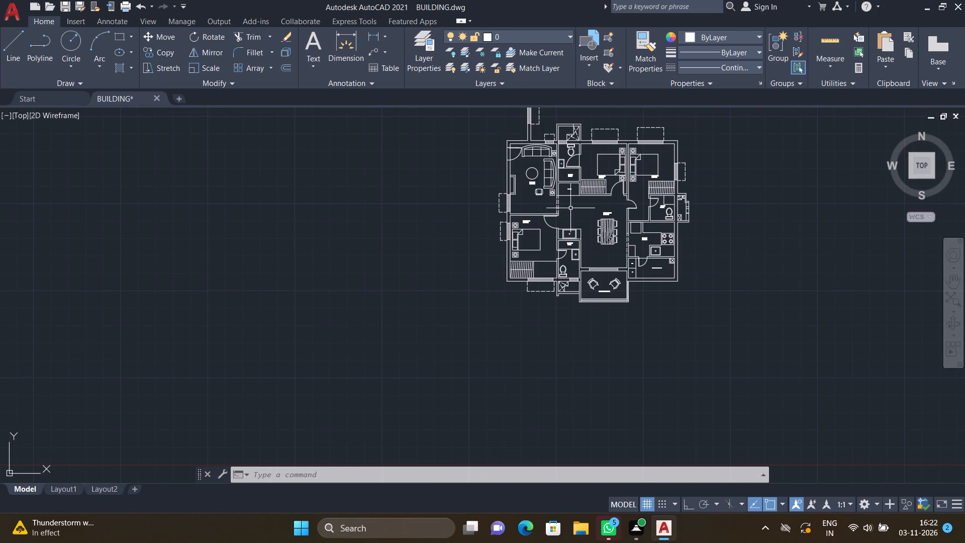
scroll(572, 213, "down", 2)
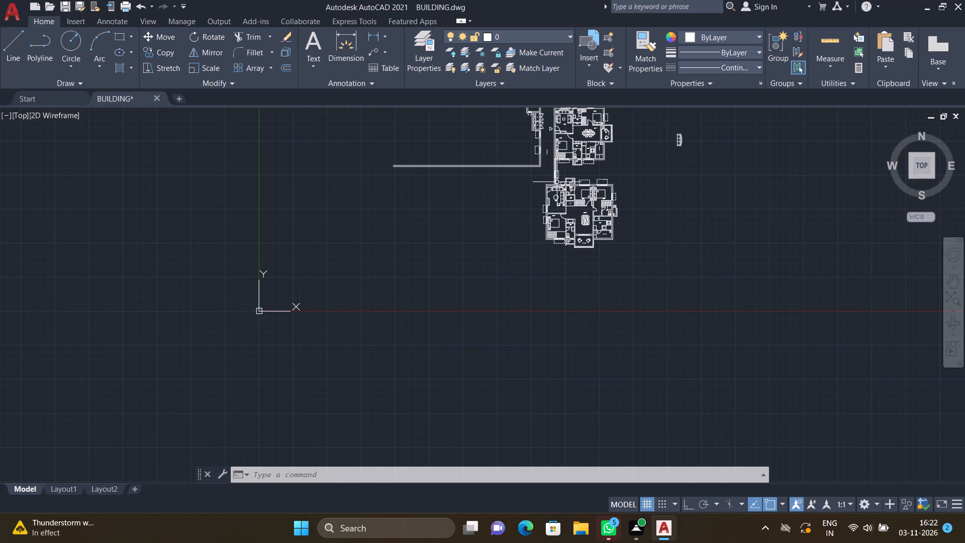
scroll(571, 244, "down", 2)
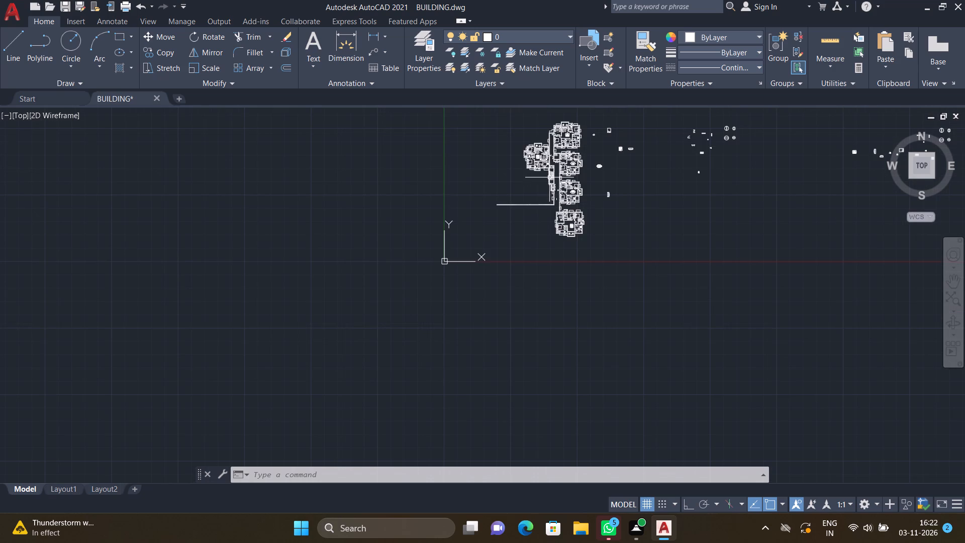
scroll(525, 204, "up", 2)
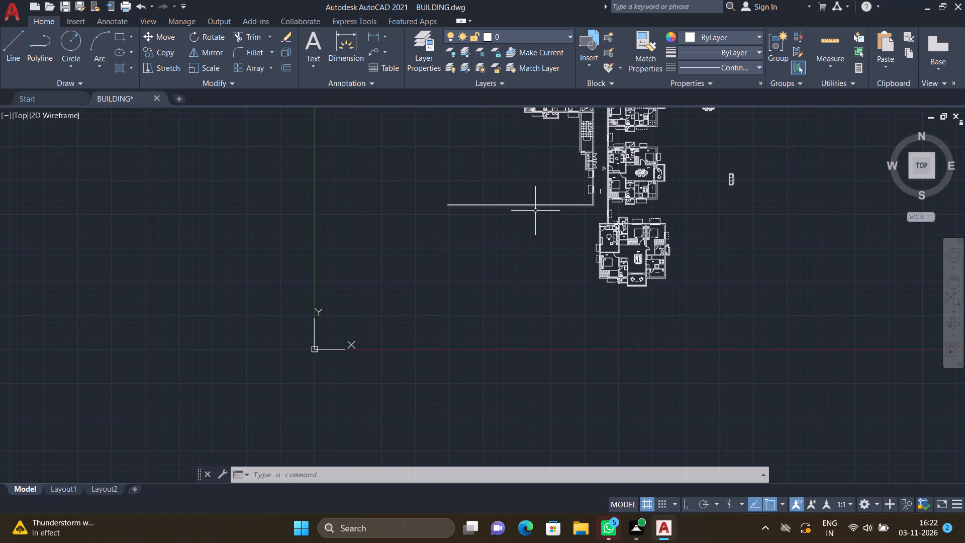
scroll(521, 225, "down", 2)
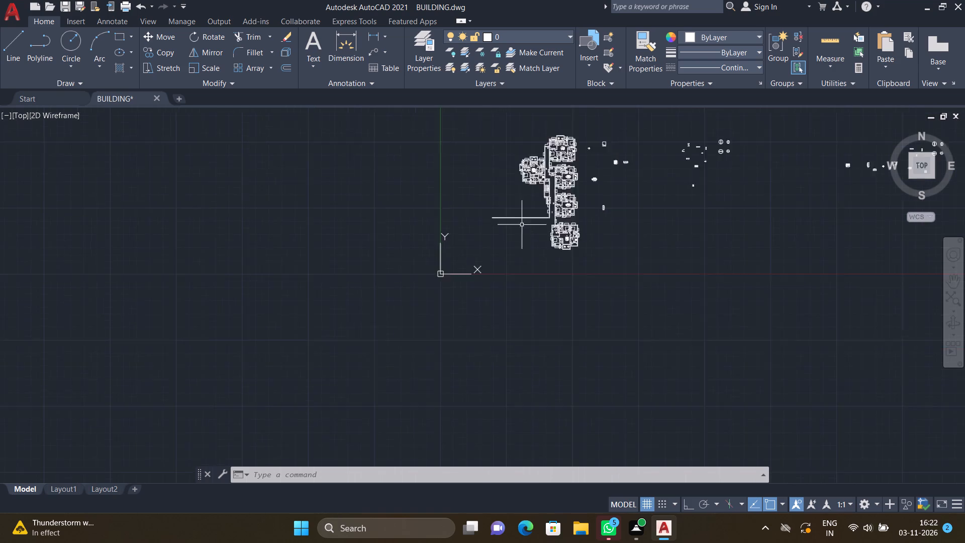
scroll(522, 222, "down", 1)
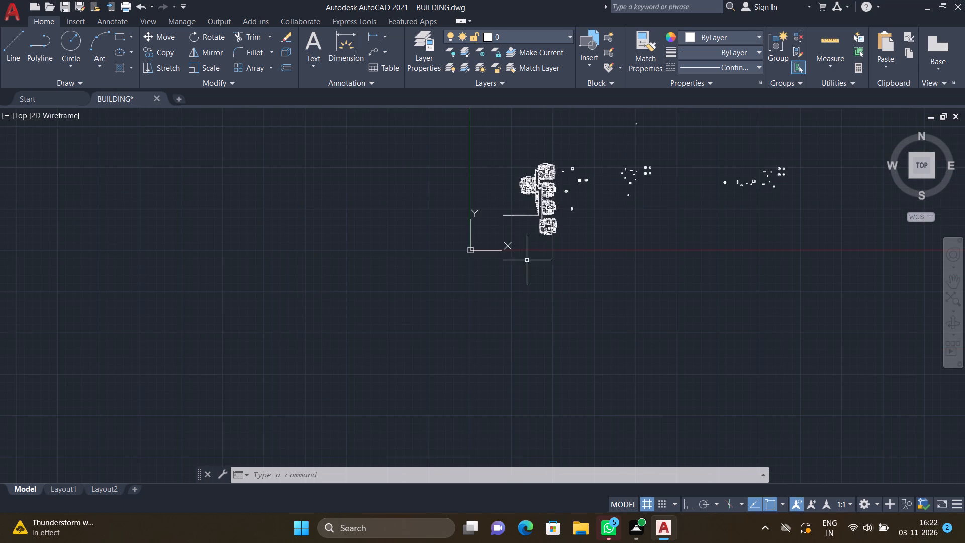
scroll(543, 300, "up", 2)
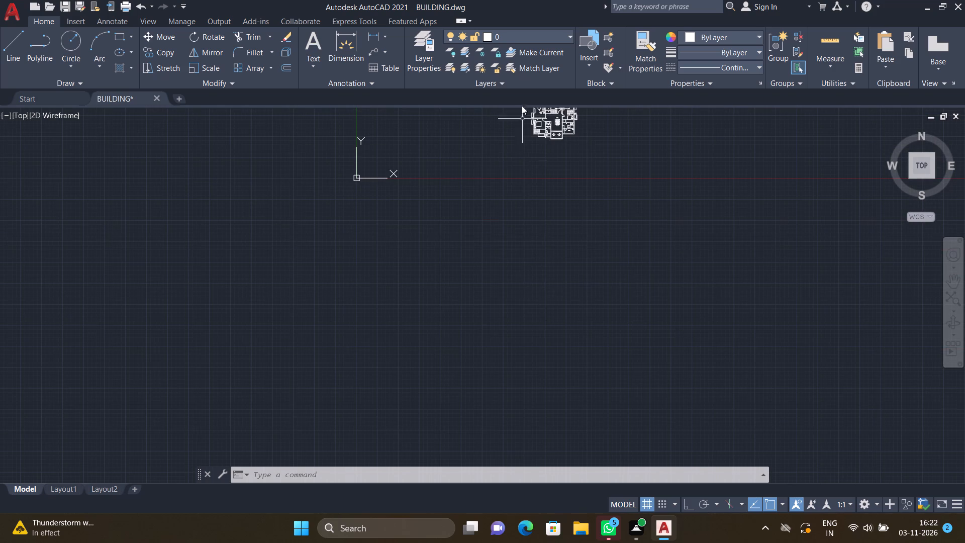
scroll(538, 180, "down", 3)
scroll(518, 128, "up", 4)
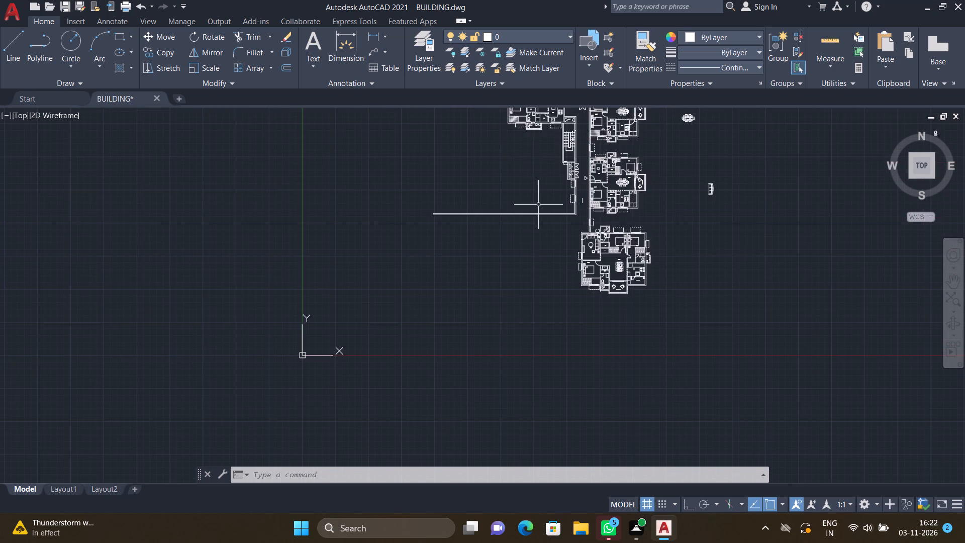
scroll(532, 242, "up", 2)
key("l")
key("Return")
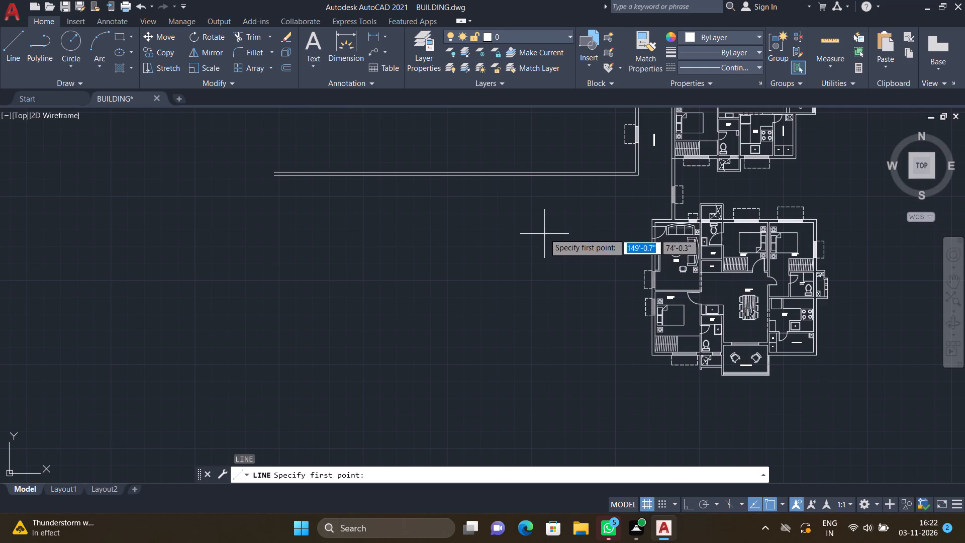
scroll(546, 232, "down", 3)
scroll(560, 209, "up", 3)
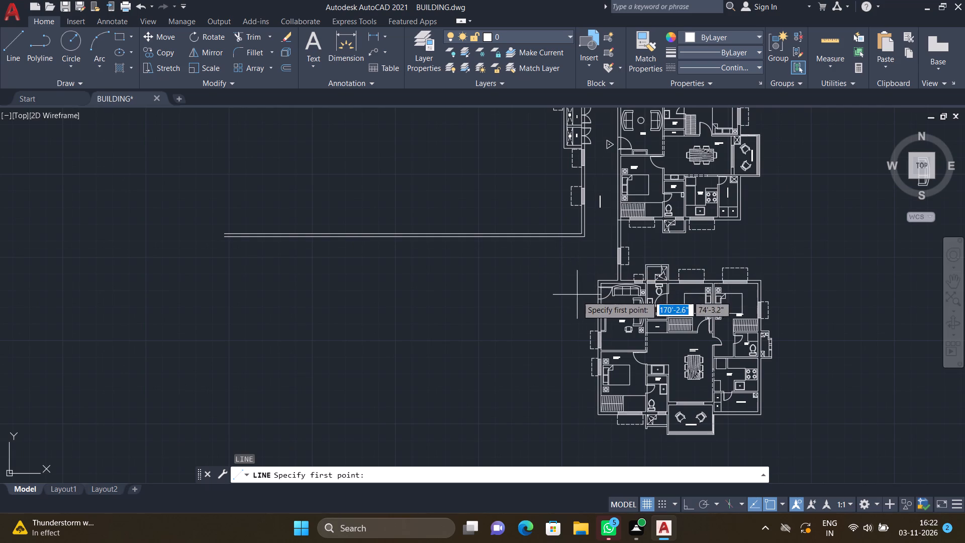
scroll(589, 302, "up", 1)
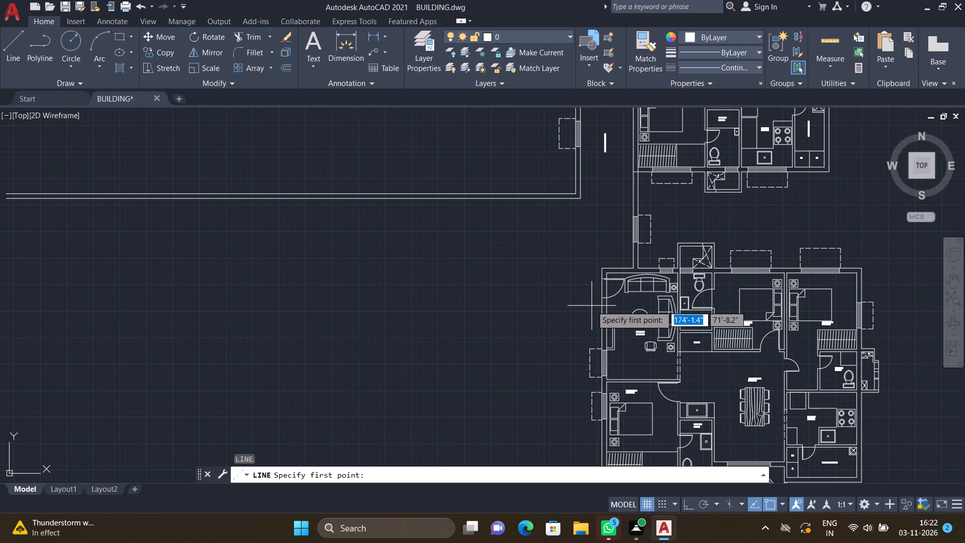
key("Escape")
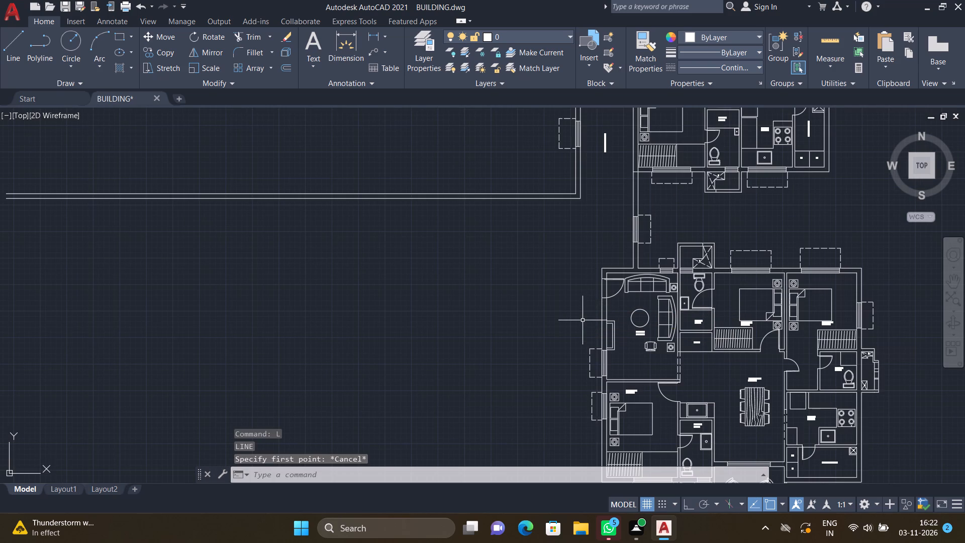
With Ortho on, draw a 10' line due west from the DRAWING room's outer west wall, just south of its door.
key("l")
key("Return")
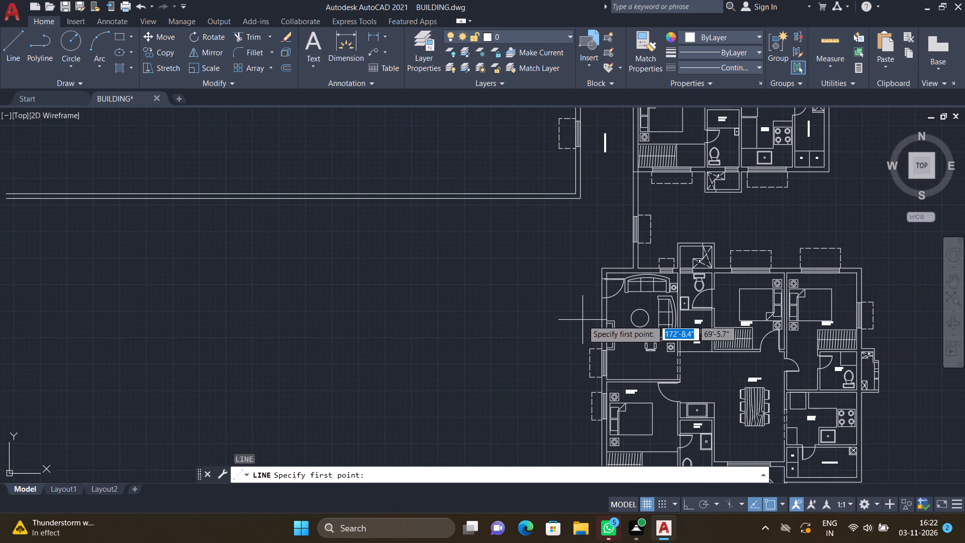
scroll(608, 321, "up", 3)
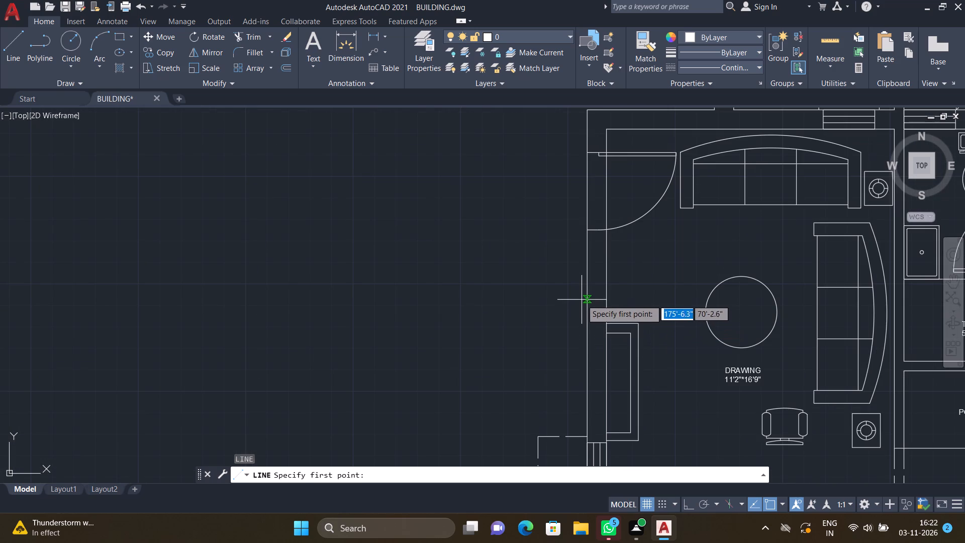
left_click(586, 267)
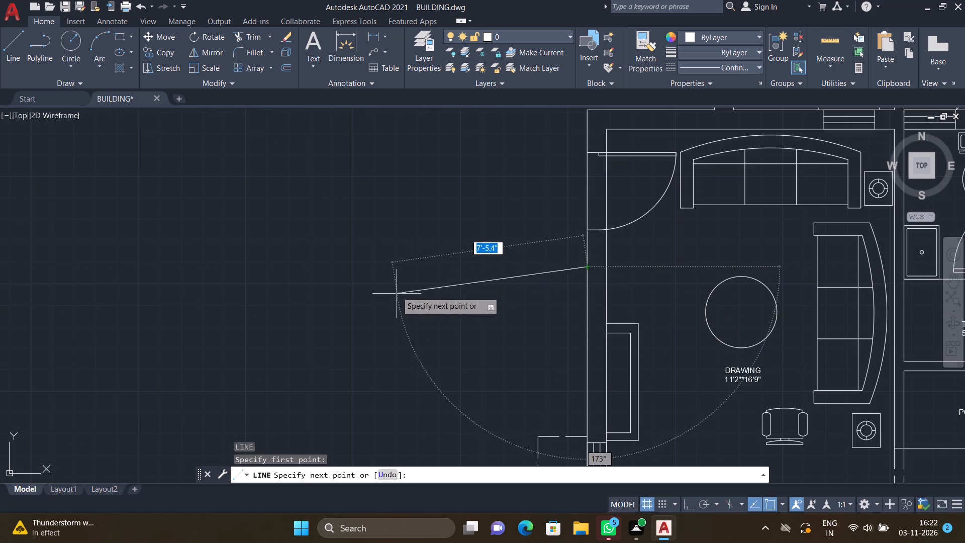
key("F8")
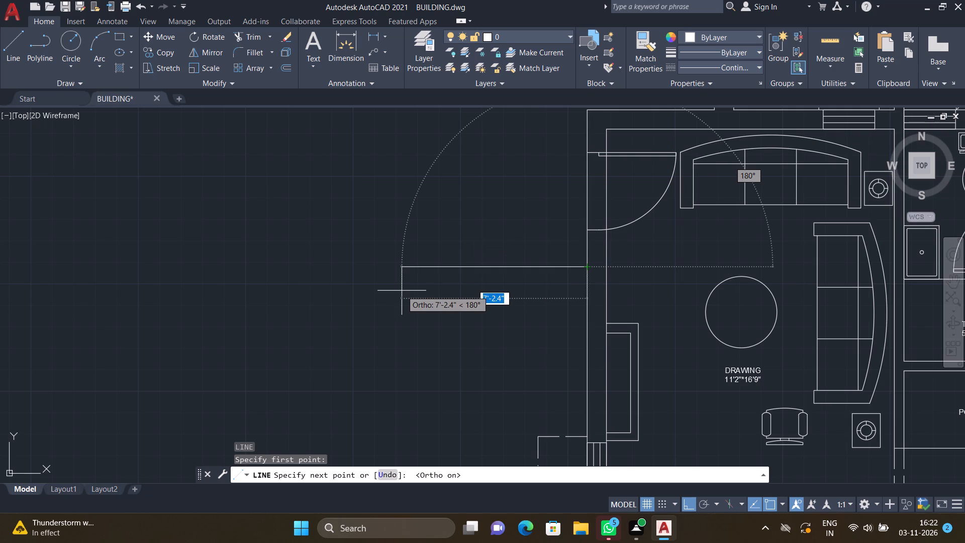
type("10'")
key("Return")
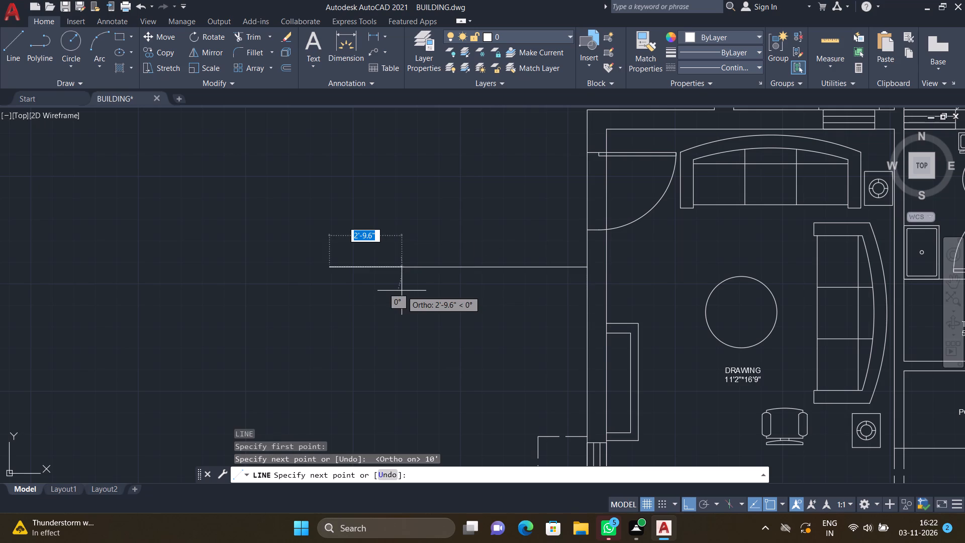
key("Return")
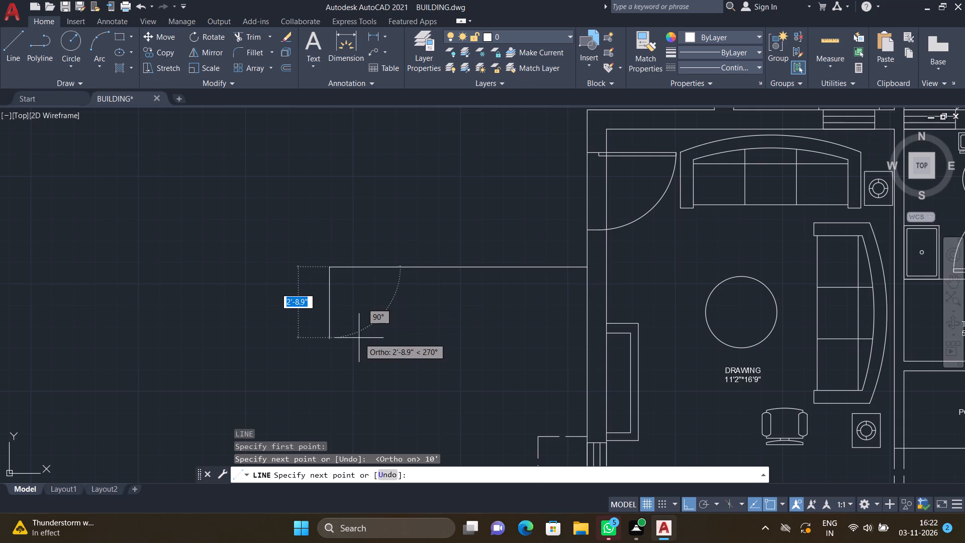
Check the length of the line running west from the DRAWING room with a linear dimension, without placing it.
left_click(383, 34)
left_click(391, 56)
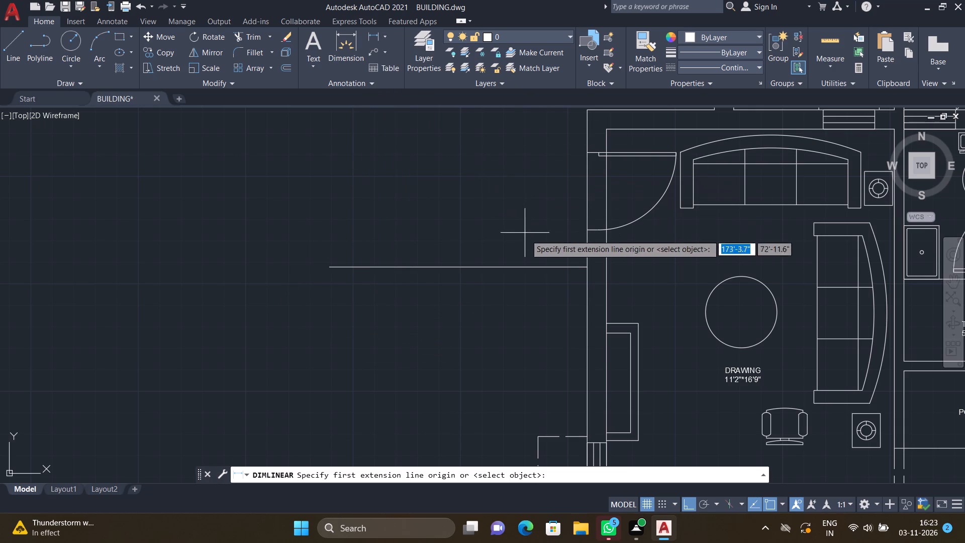
scroll(582, 279, "up", 2)
left_click(591, 248)
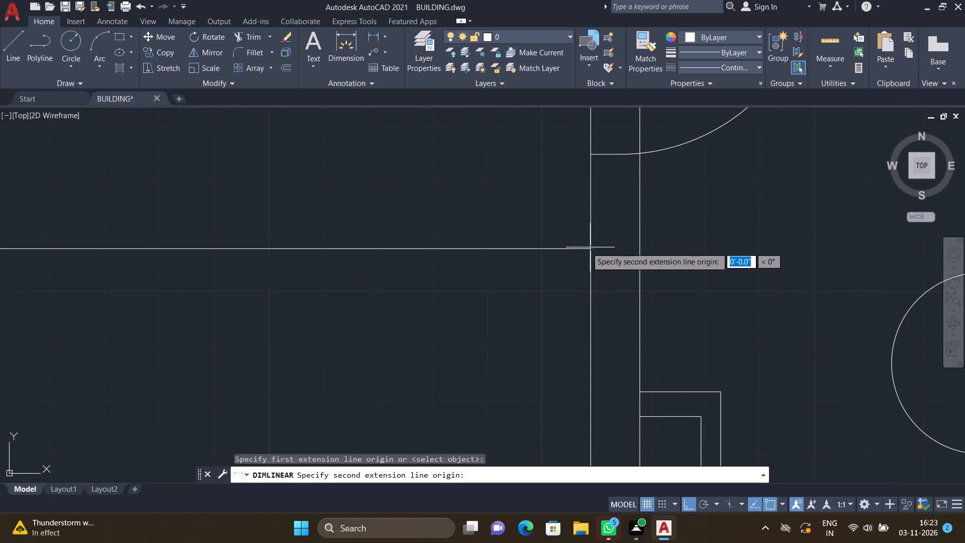
scroll(148, 222, "down", 3)
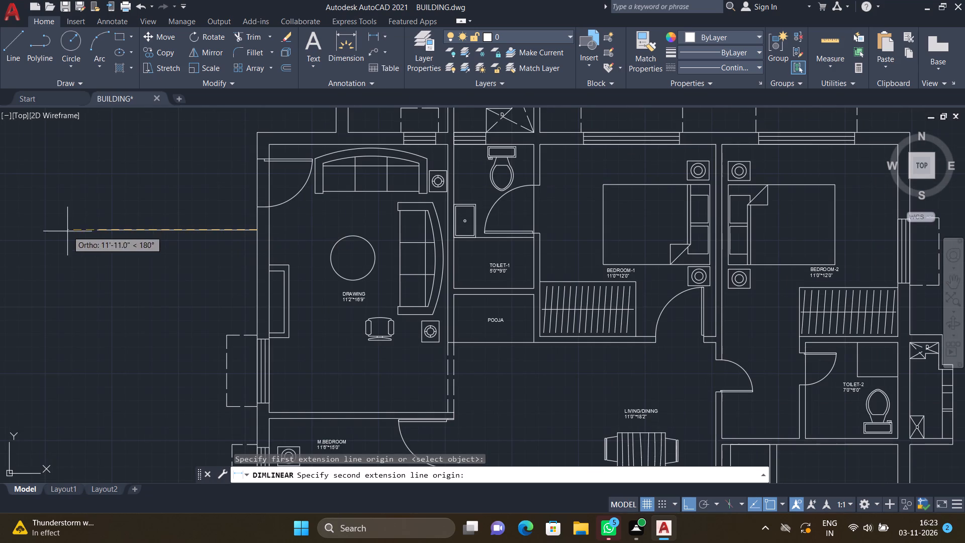
scroll(94, 239, "up", 2)
left_click(99, 218)
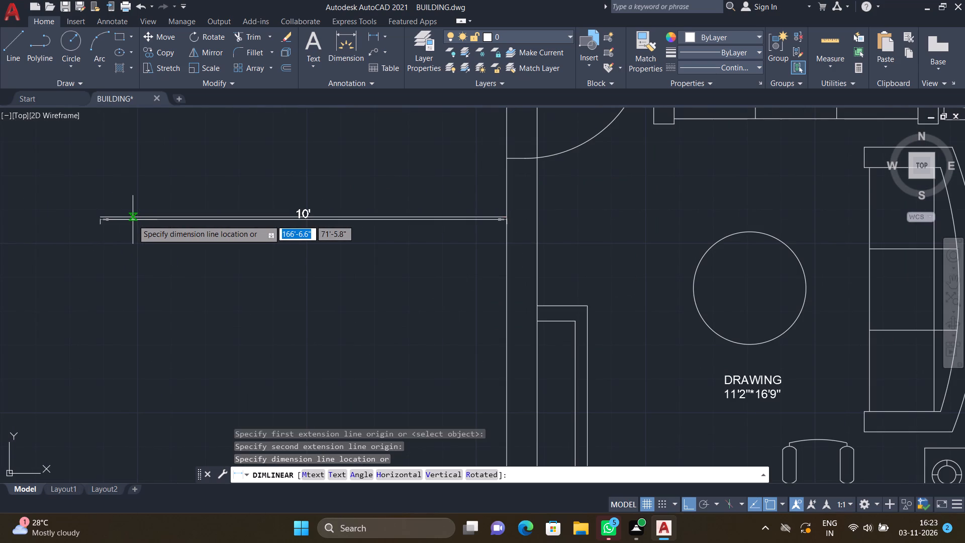
key("Escape")
Offset the 10' line west of the DRAWING room 9" to the south.
scroll(161, 210, "down", 2)
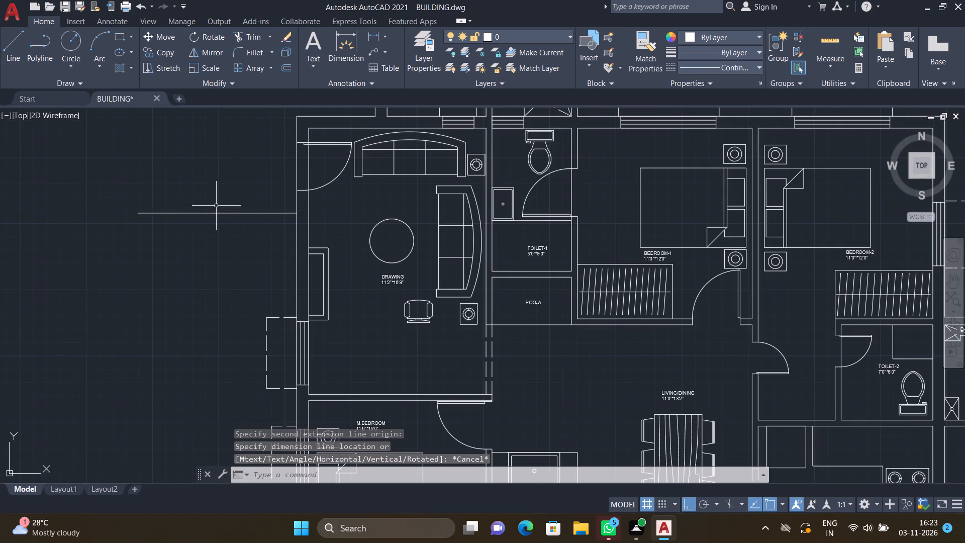
scroll(309, 228, "down", 3)
scroll(258, 213, "up", 3)
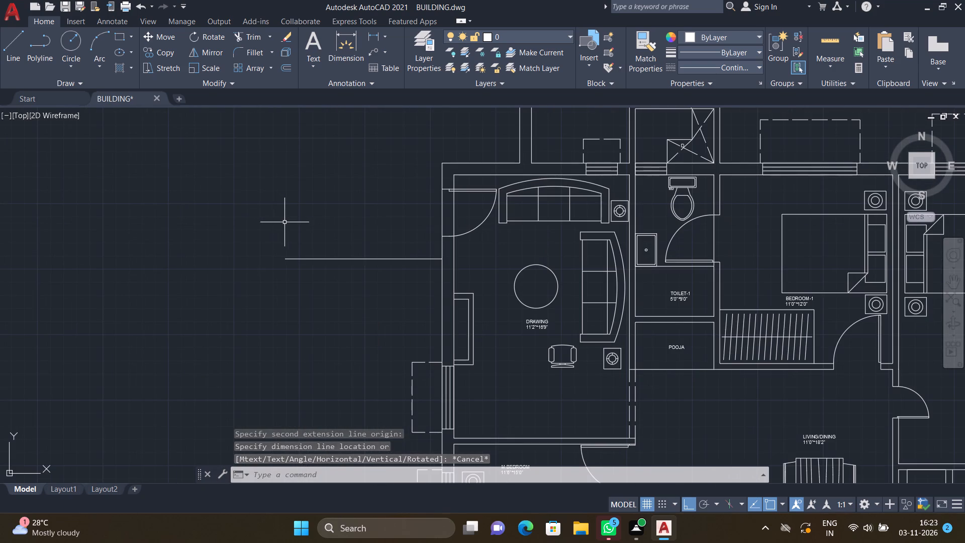
key("o")
key("Return")
type("9\"")
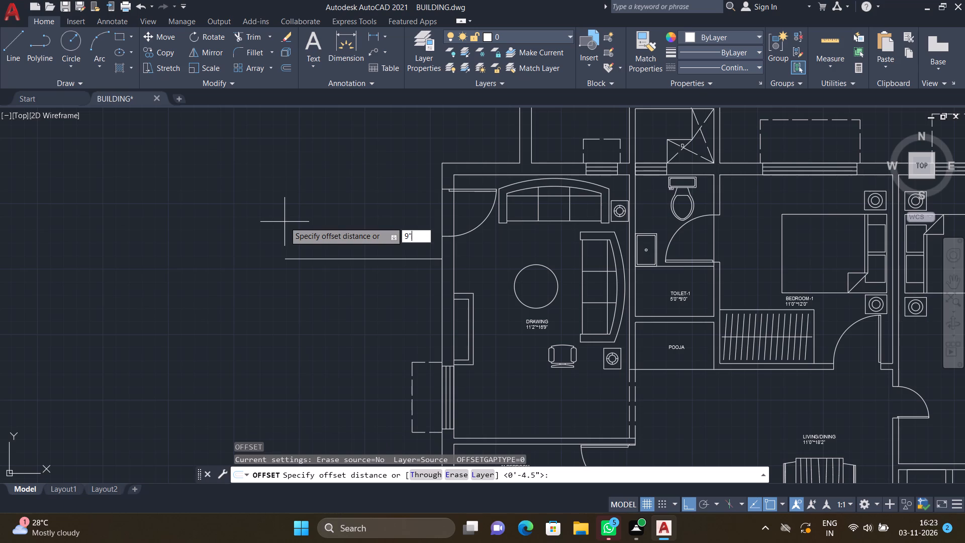
key("Return")
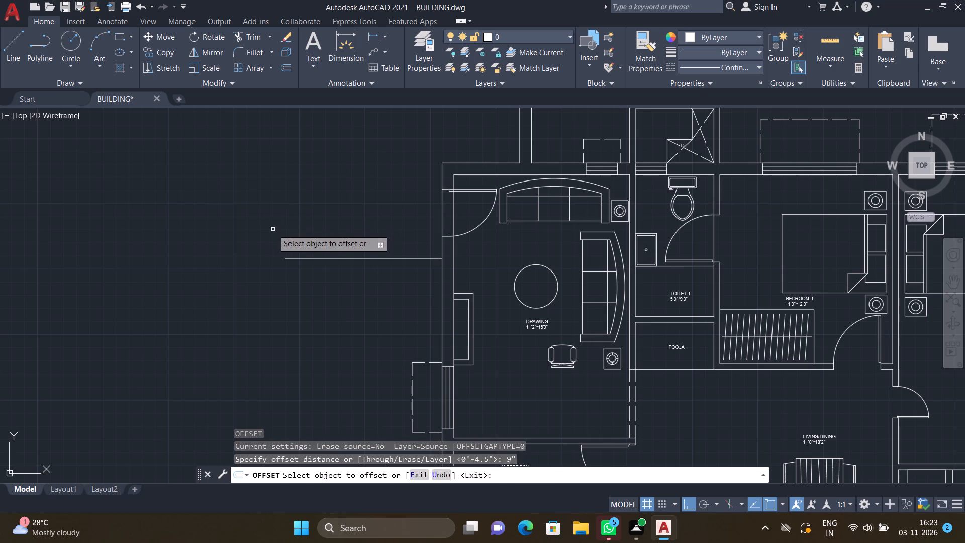
left_click(315, 259)
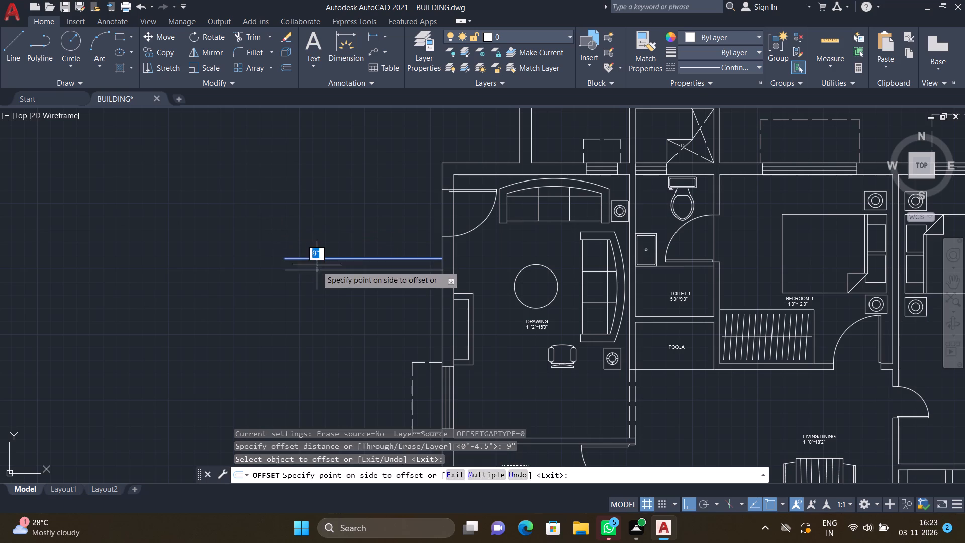
left_click(317, 275)
key("Return")
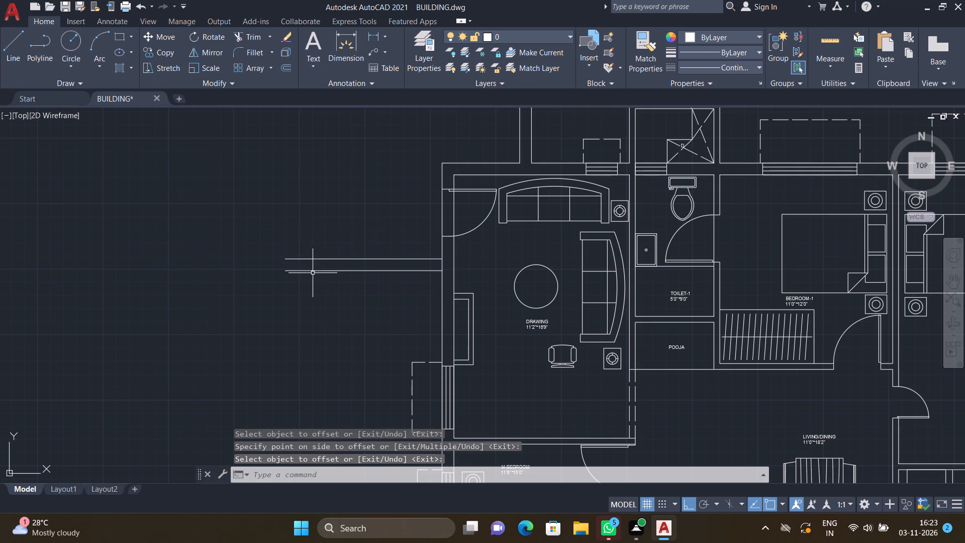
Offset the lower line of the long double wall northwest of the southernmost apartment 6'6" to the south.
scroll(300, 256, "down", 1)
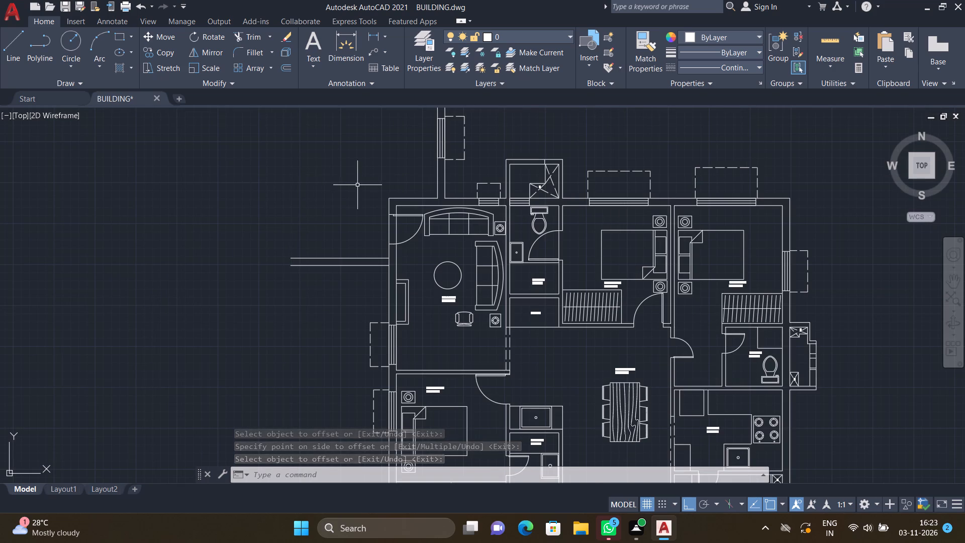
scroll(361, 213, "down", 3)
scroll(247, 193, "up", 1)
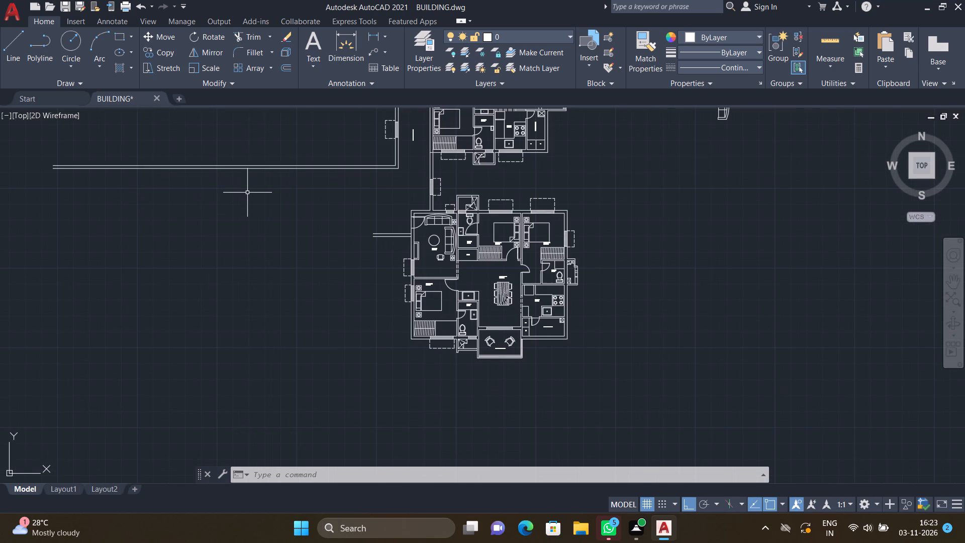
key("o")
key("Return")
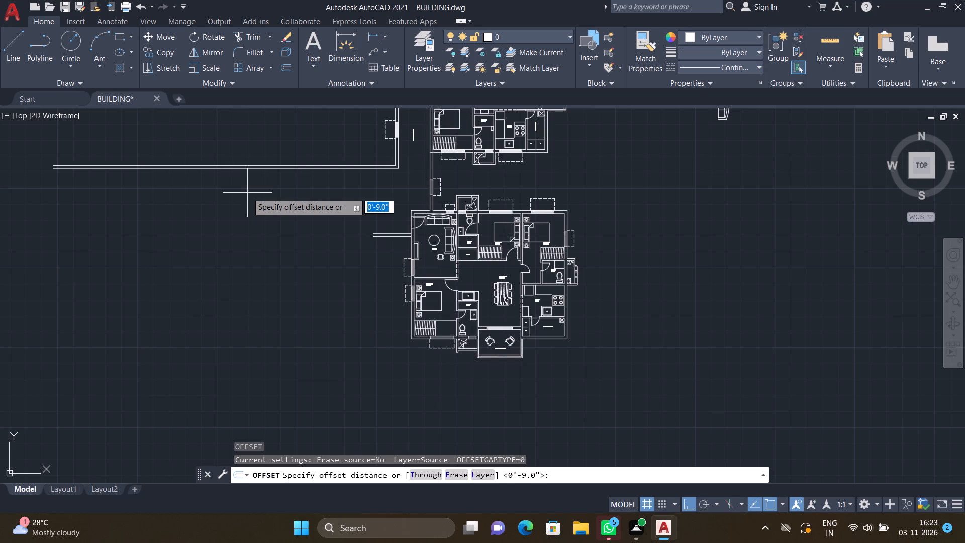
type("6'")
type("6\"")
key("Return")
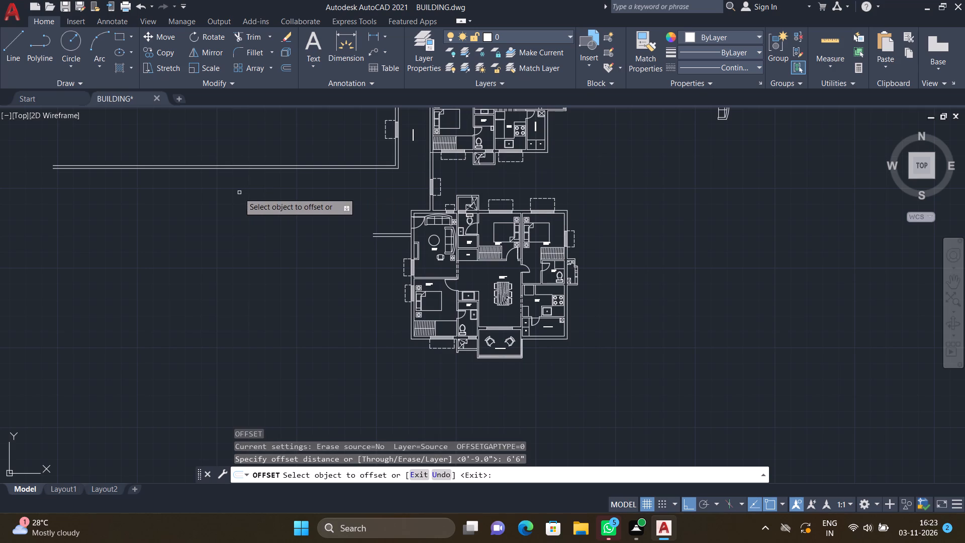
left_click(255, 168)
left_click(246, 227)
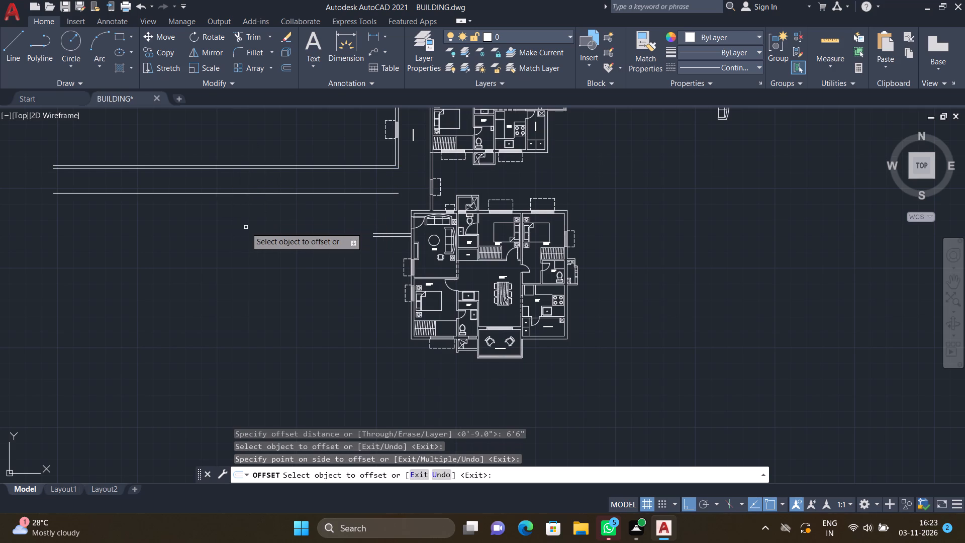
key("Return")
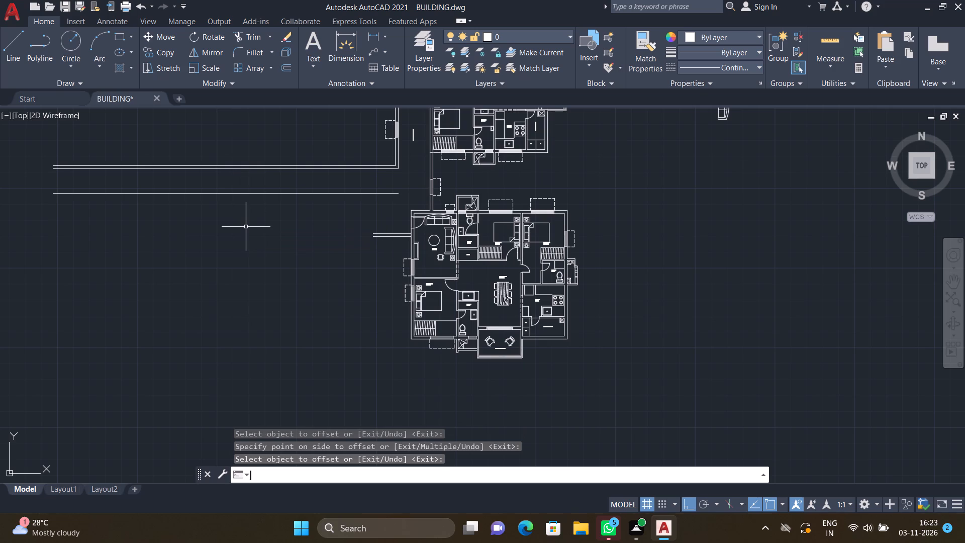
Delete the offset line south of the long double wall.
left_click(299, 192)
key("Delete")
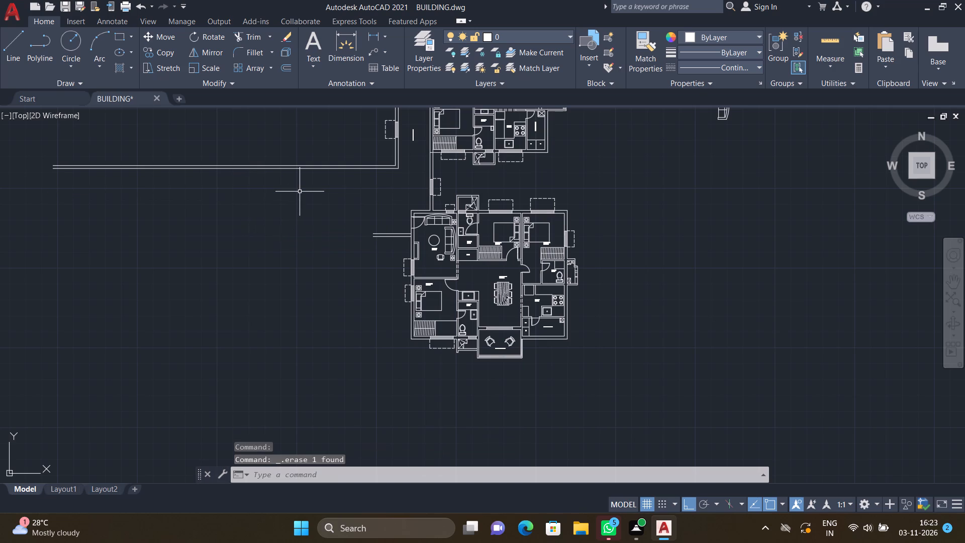
Draw a long line due west from the outer northwest corner of the southernmost apartment, slightly past the west end of the double wall.
key("l")
key("Return")
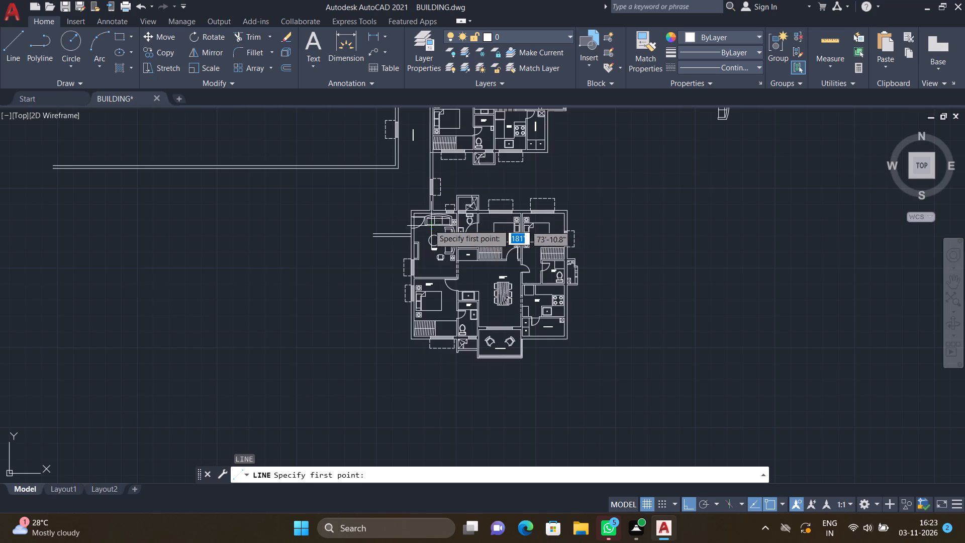
scroll(417, 216, "up", 2)
left_click(410, 206)
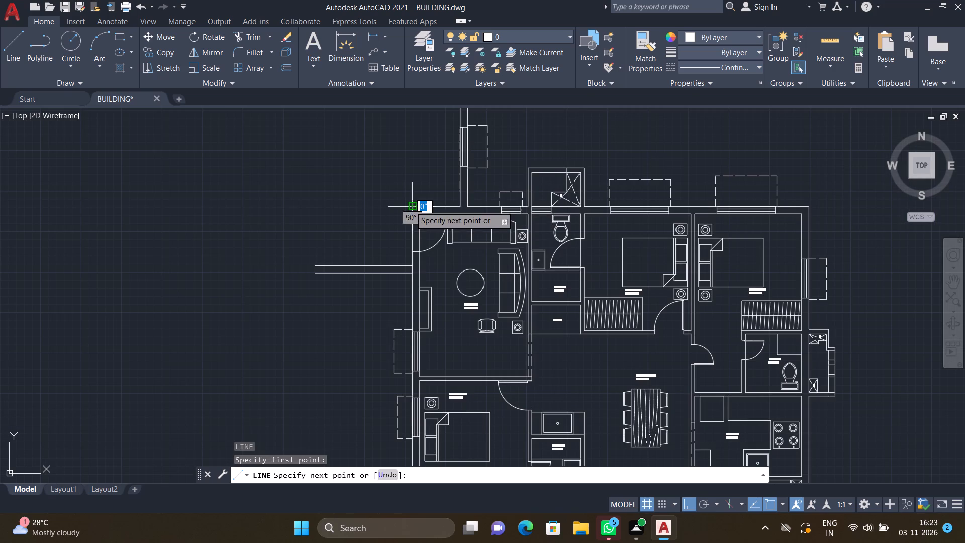
scroll(214, 230, "down", 3)
scroll(47, 219, "up", 2)
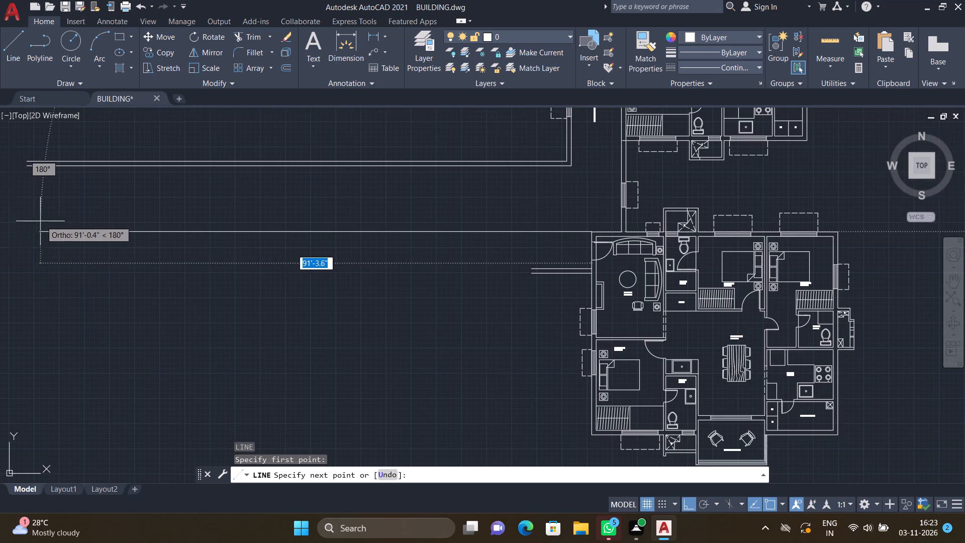
left_click(19, 210)
key("Return")
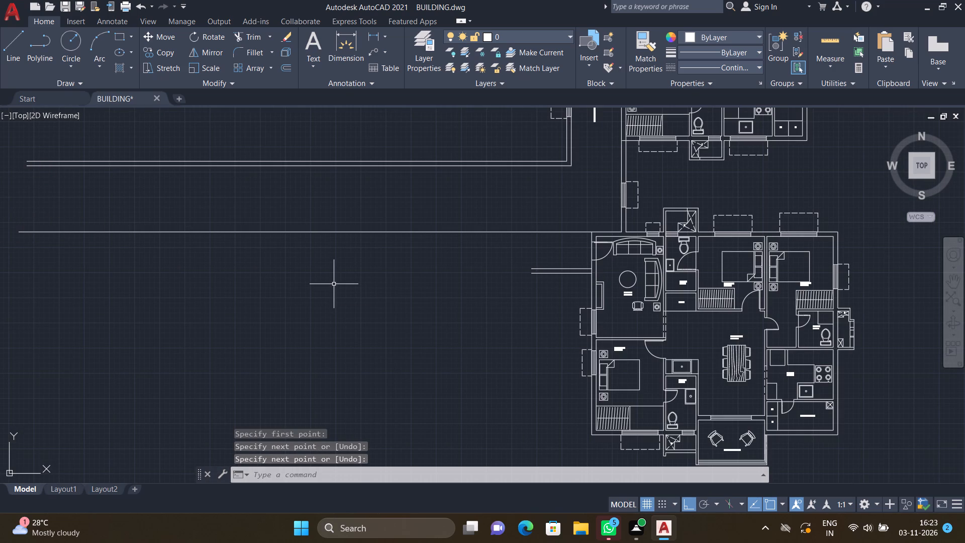
Draw a parallel line due west from the DRAWING room's inner northwest corner, extending slightly beyond the first line's west end.
key("l")
key("Return")
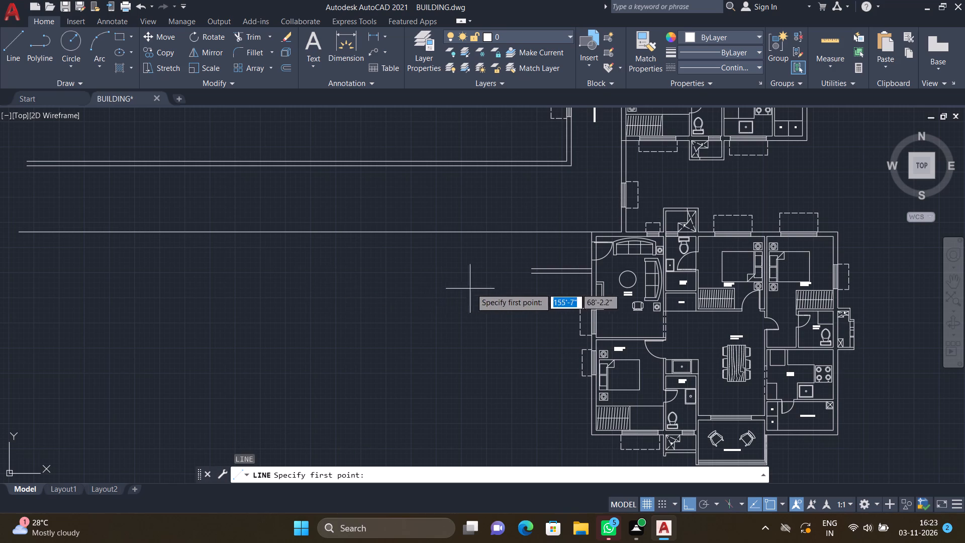
scroll(579, 246, "up", 2)
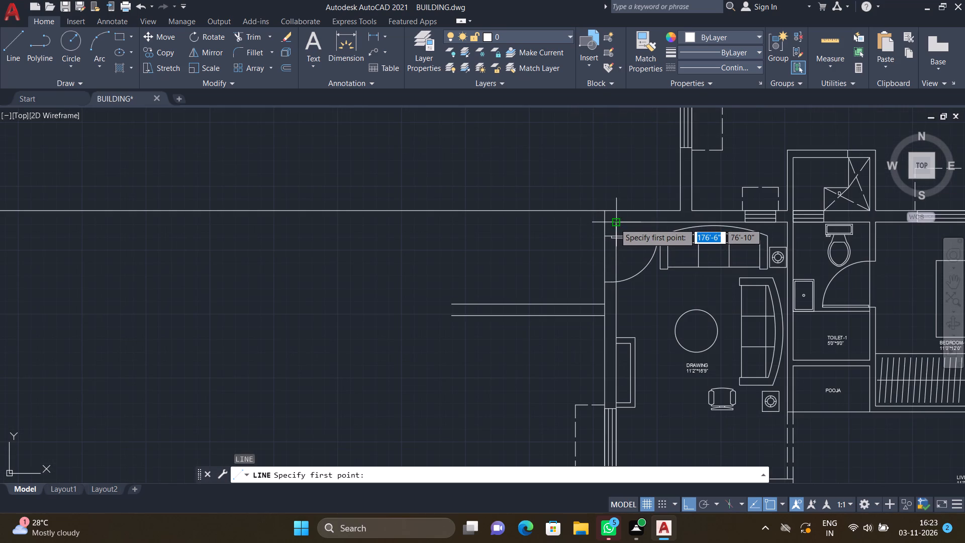
left_click(615, 223)
scroll(426, 254, "down", 4)
scroll(203, 269, "up", 2)
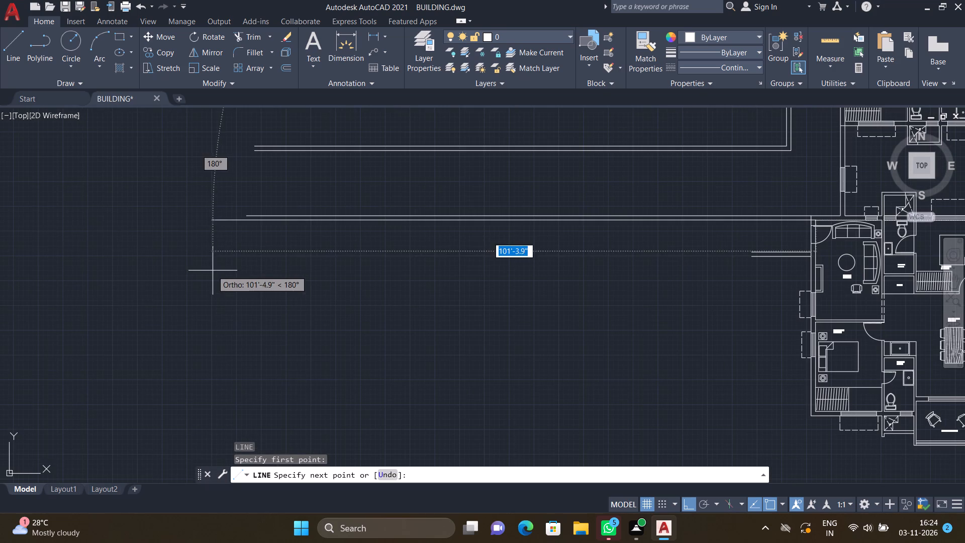
left_click(223, 250)
key("Return")
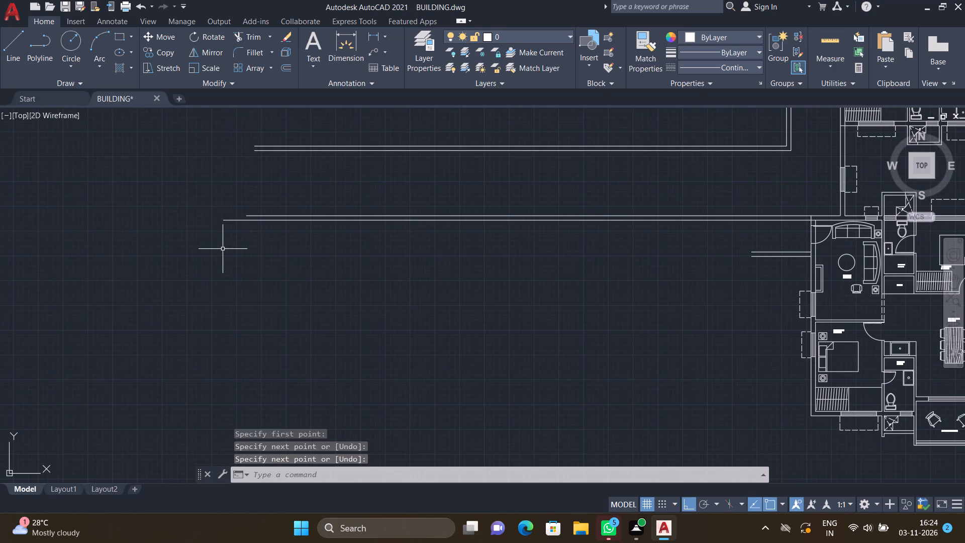
Trim the part of the lower long line that crosses the wall thickness at the DRAWING room's northwest corner.
scroll(580, 230, "down", 3)
scroll(678, 218, "up", 3)
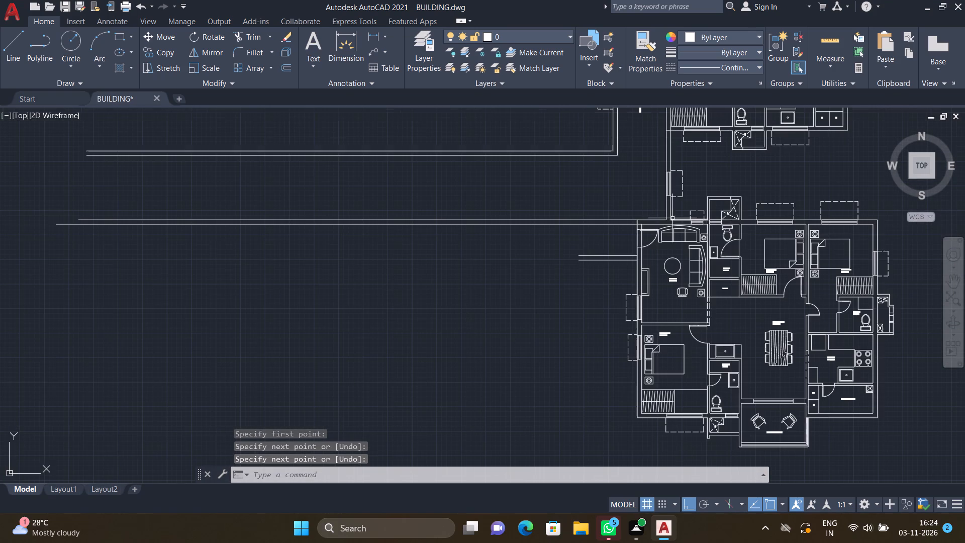
scroll(621, 225, "up", 2)
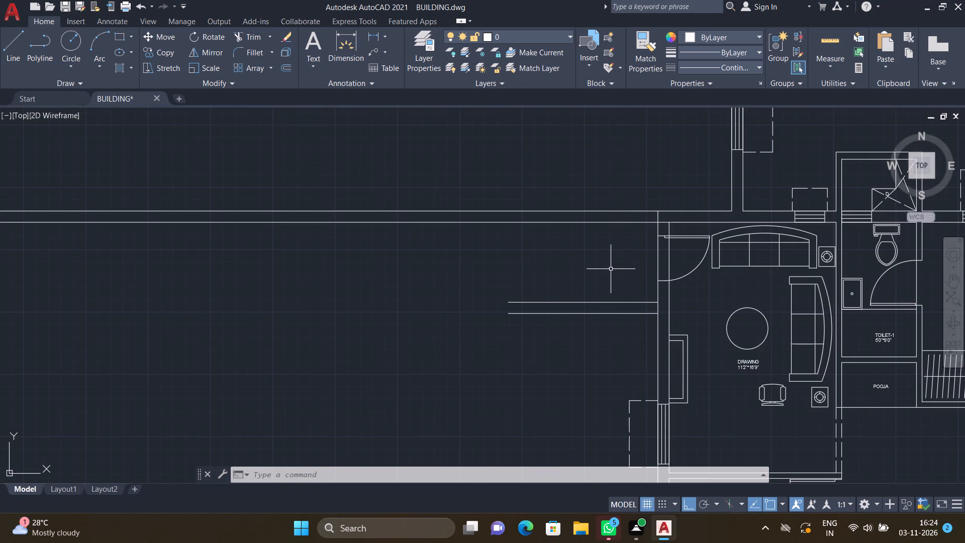
scroll(610, 266, "down", 2)
scroll(641, 238, "up", 3)
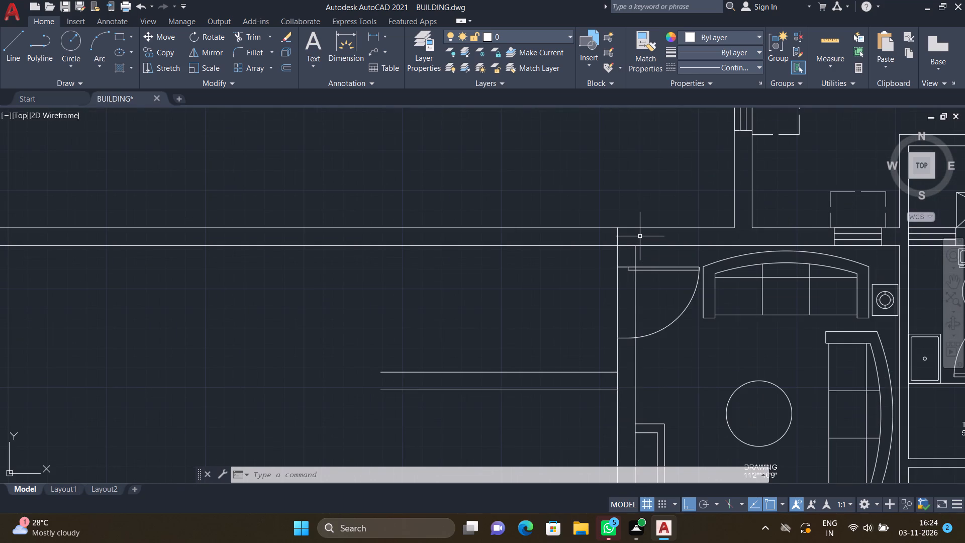
type("TR")
key("Return")
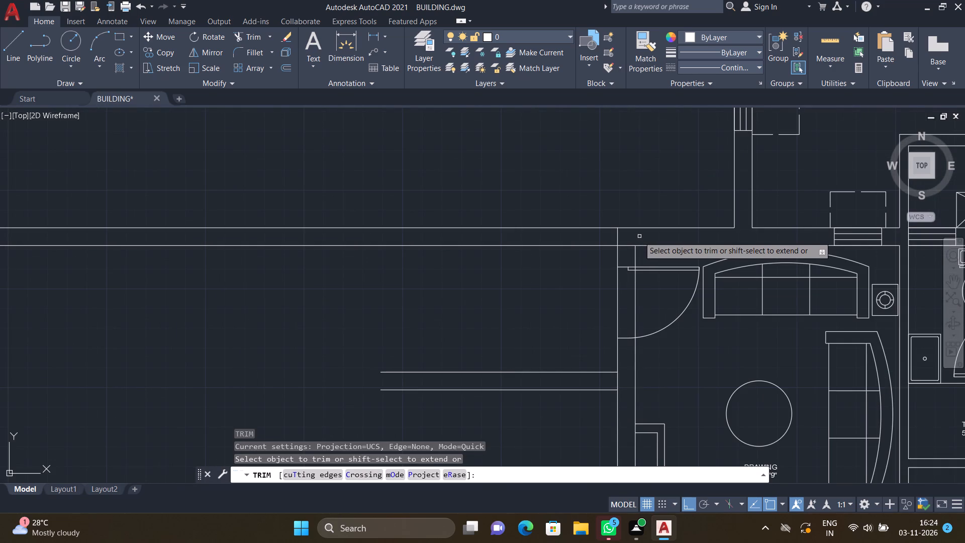
scroll(616, 255, "up", 2)
left_click(625, 236)
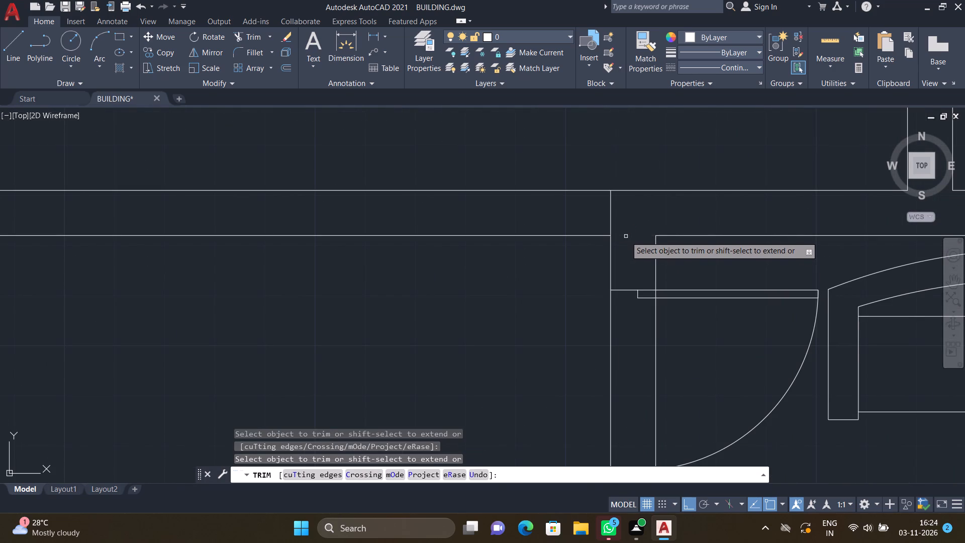
scroll(502, 283, "down", 4)
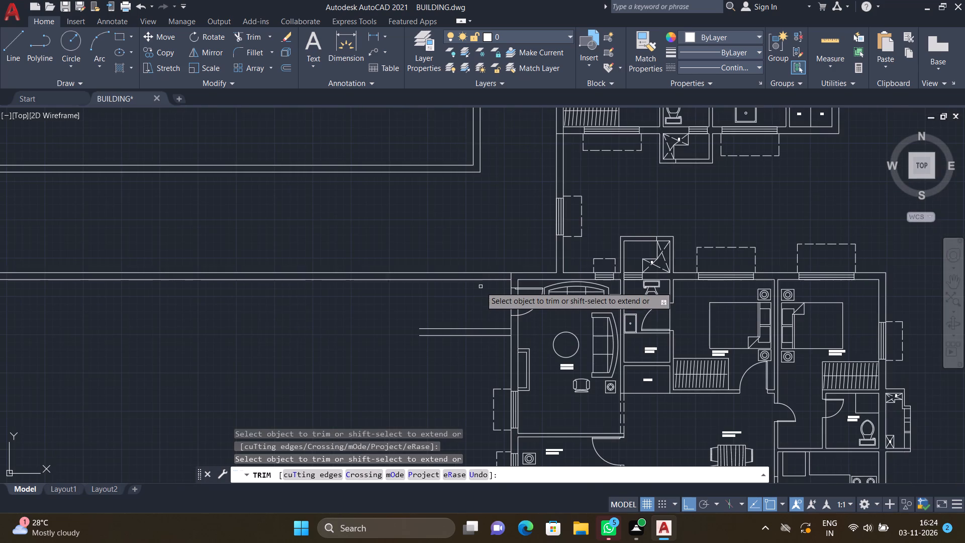
key("Return")
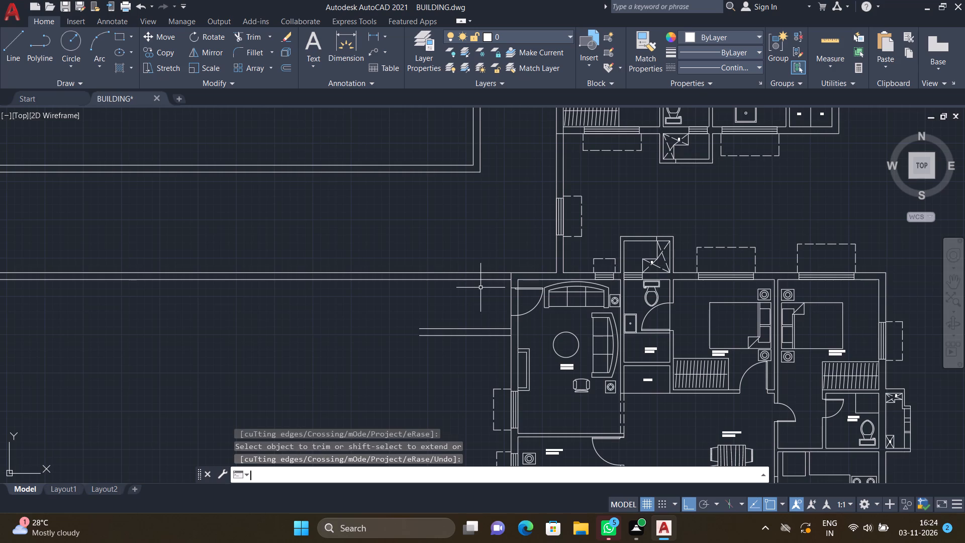
scroll(423, 279, "down", 3)
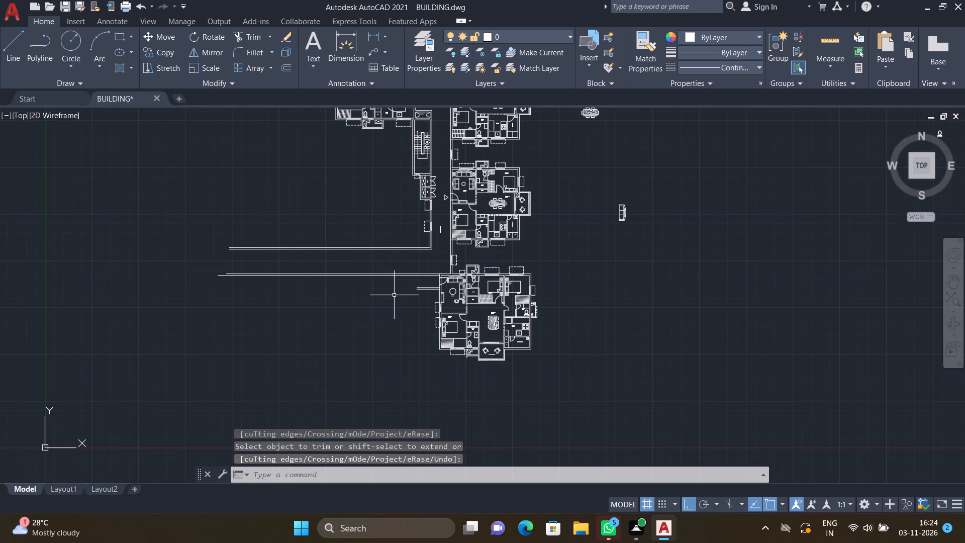
scroll(406, 303, "up", 2)
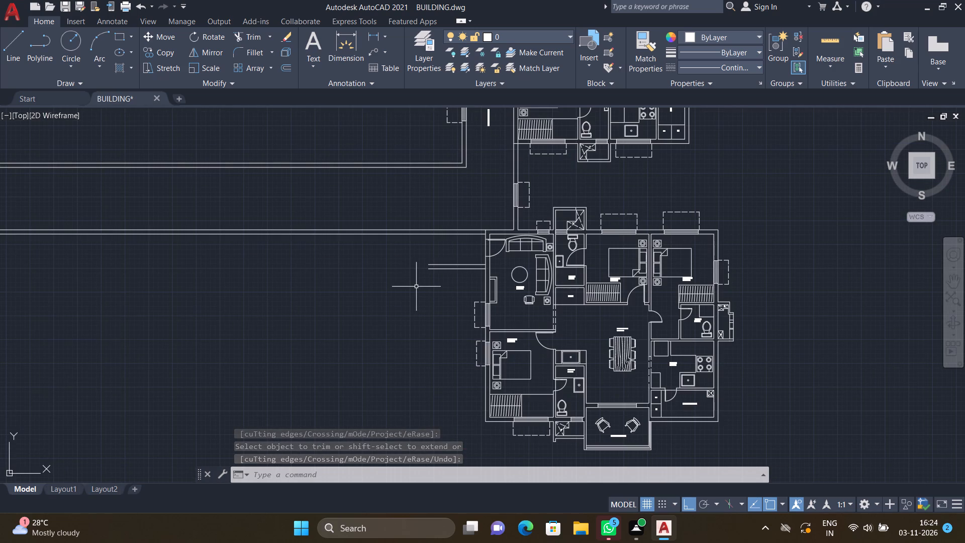
Draw a line due south from the long corridor wall's outer line, at the short double wall's west end, past the southernmost apartment.
scroll(416, 286, "up", 1)
key("l")
key("Return")
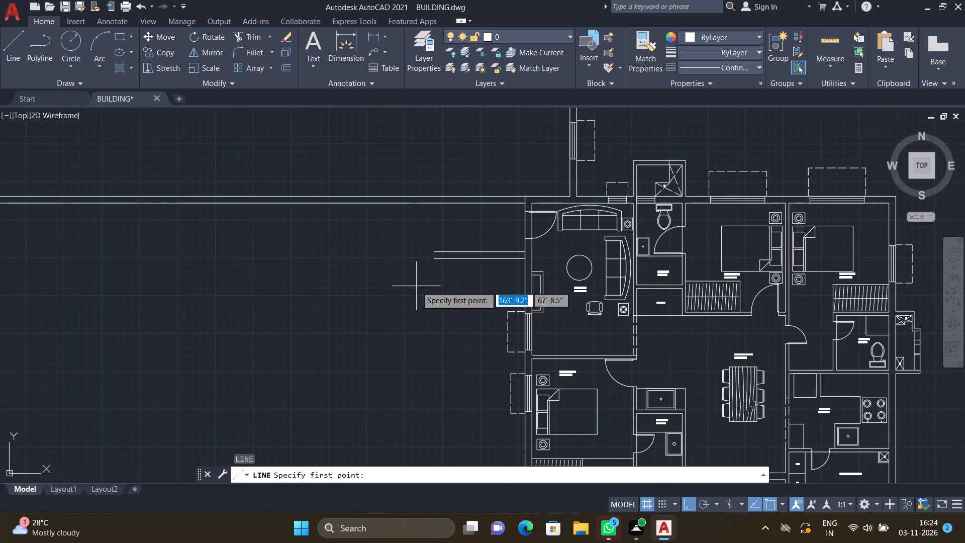
scroll(429, 218, "up", 1)
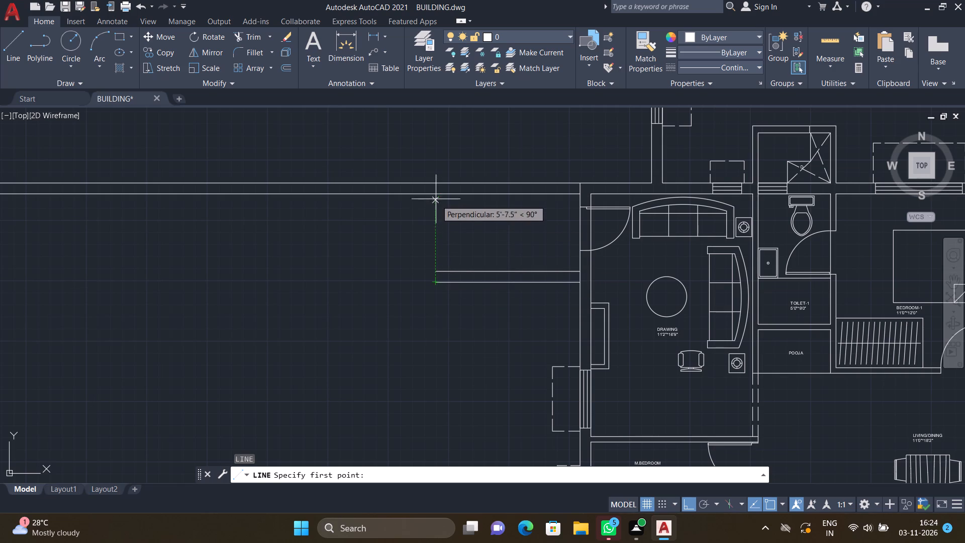
left_click(436, 183)
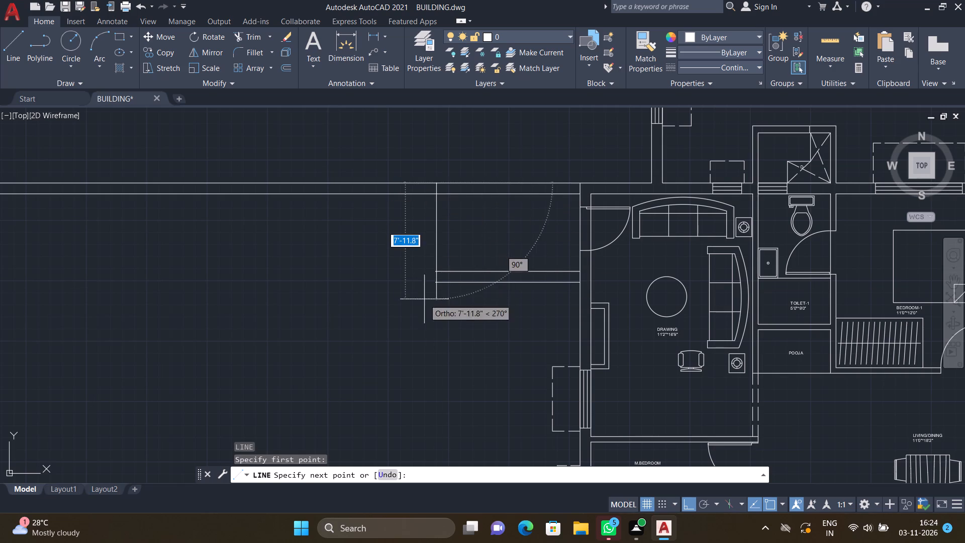
scroll(427, 317, "down", 4)
scroll(417, 417, "down", 1)
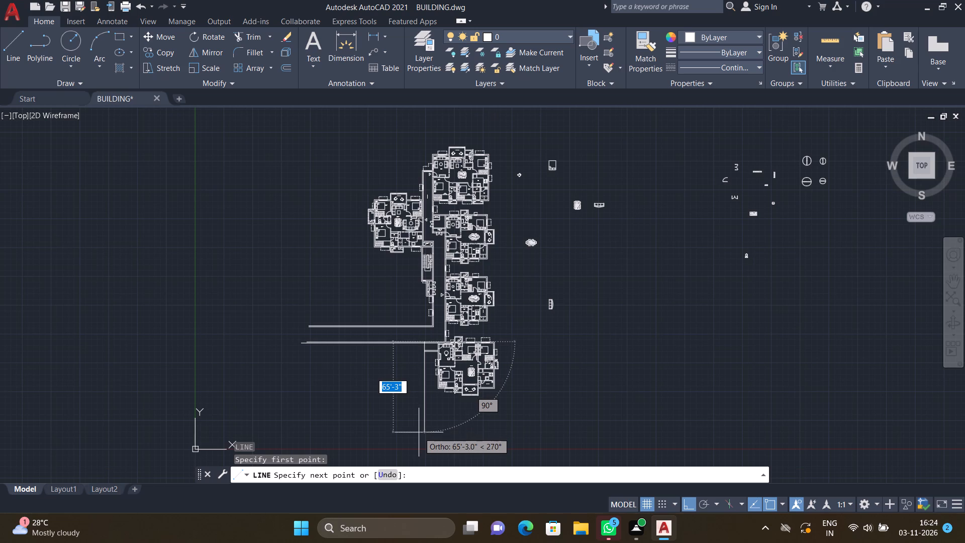
scroll(420, 445, "up", 1)
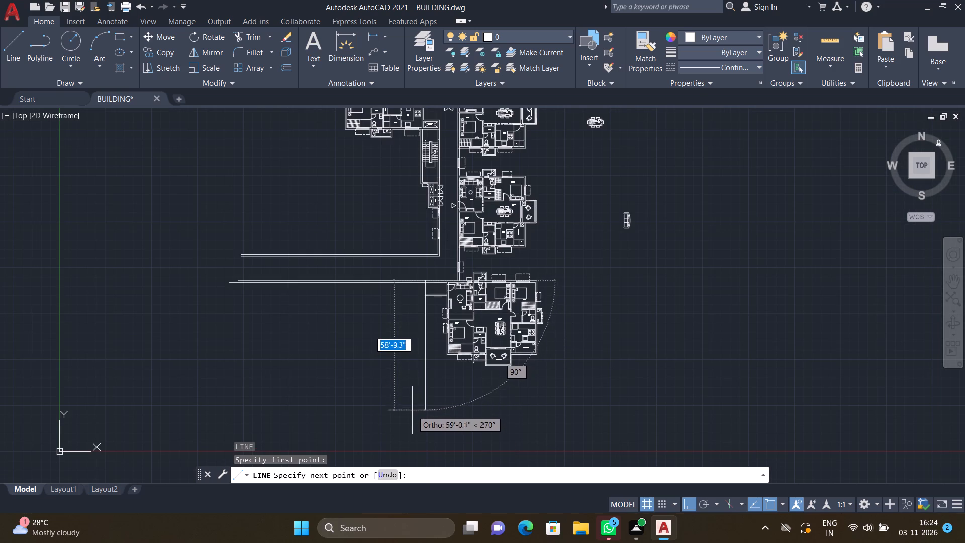
left_click(426, 375)
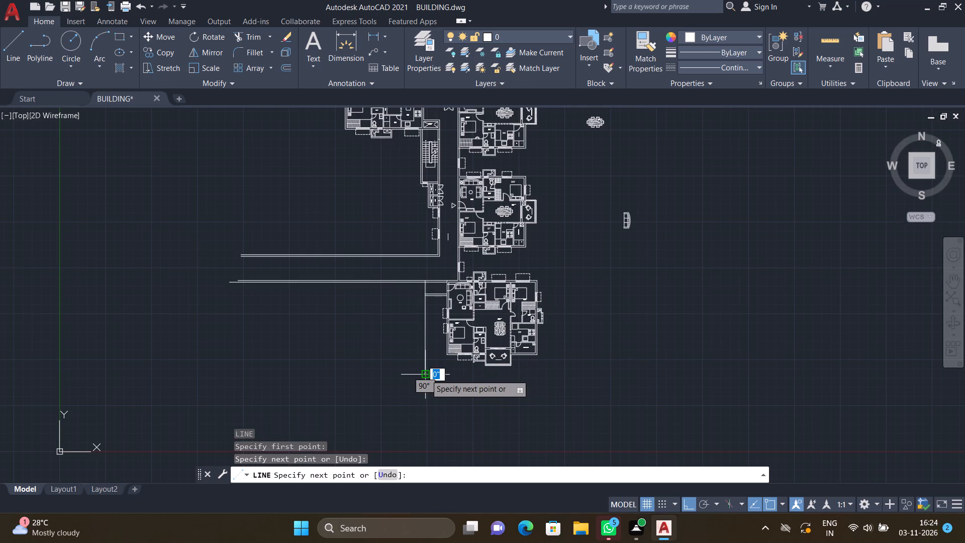
key("Return")
Offset the new north-south line 9" to the west to form the wall thickness.
scroll(421, 297, "up", 2)
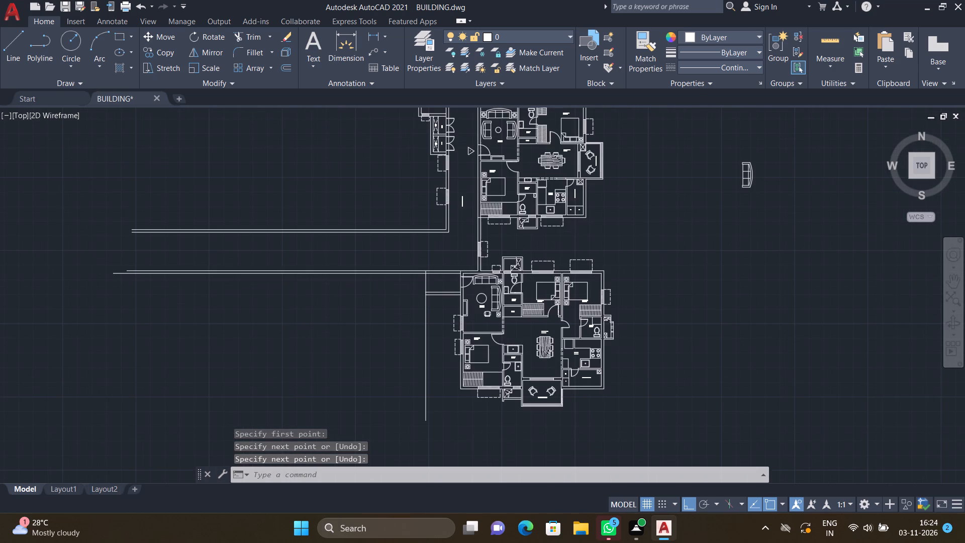
key("o")
key("Return")
type("9\"")
key("Return")
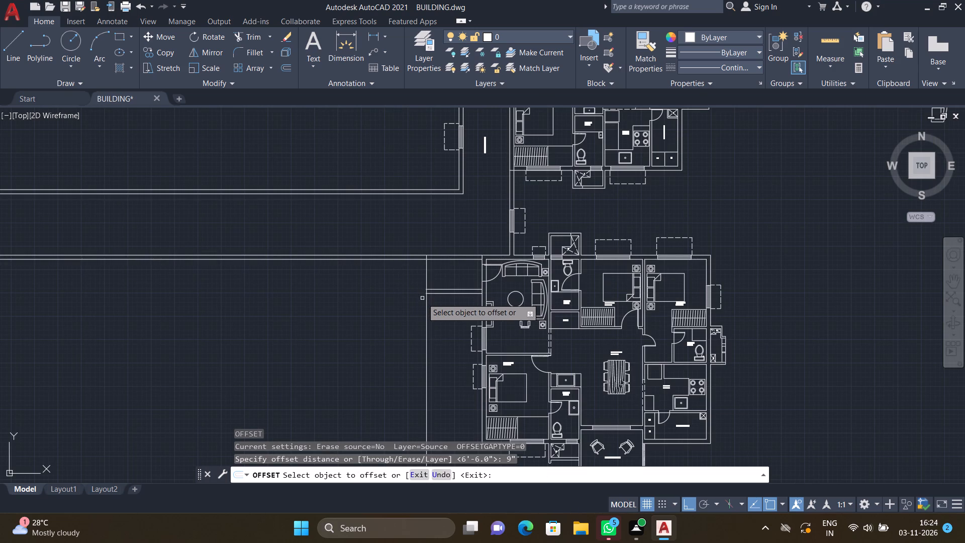
left_click(426, 320)
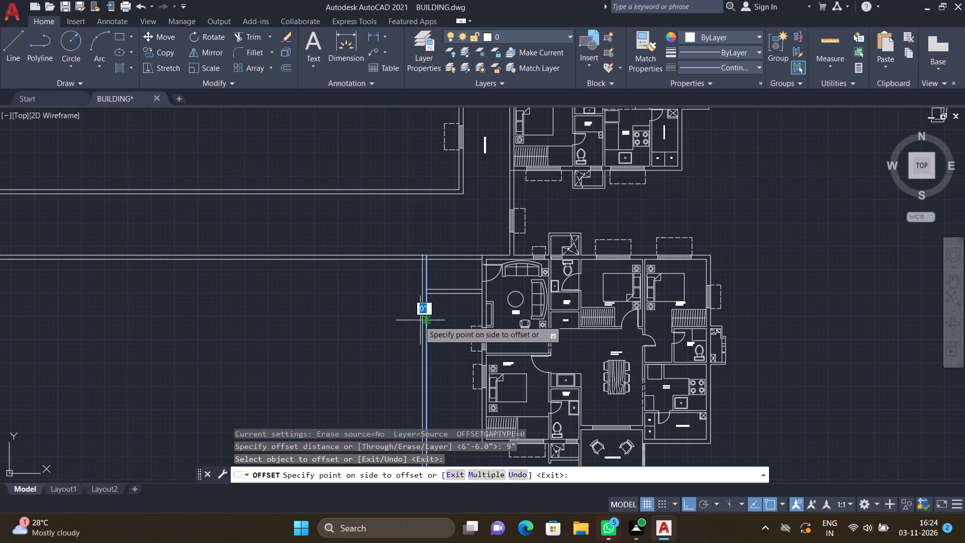
left_click(389, 315)
key("Return")
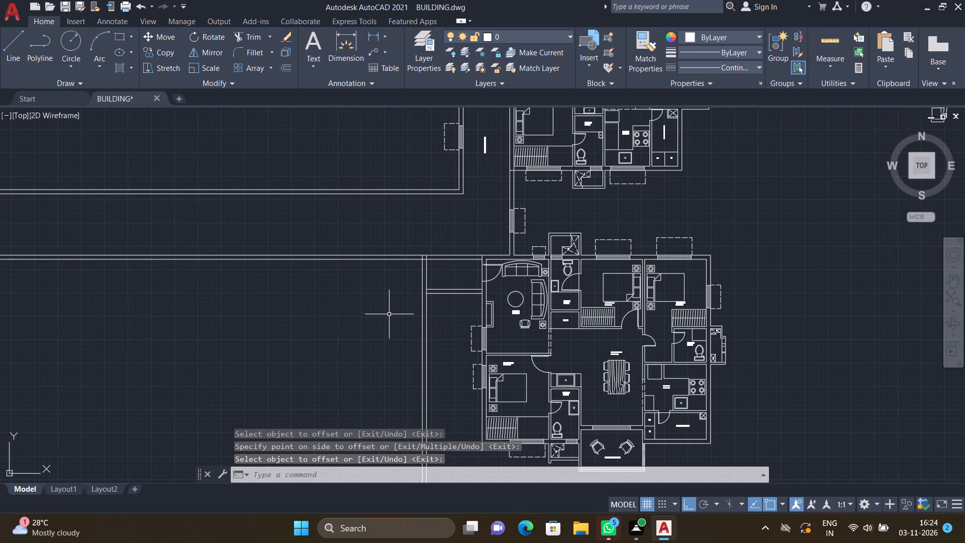
Trim the short double wall's two line ends that protrude past the new 9" wall's east face.
scroll(435, 284, "up", 4)
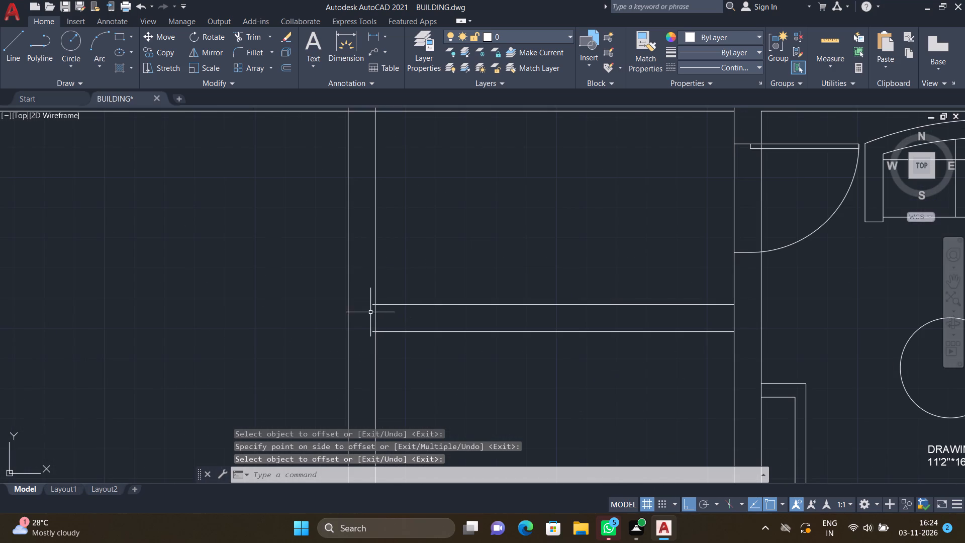
scroll(368, 313, "up", 1)
type("TR")
key("Return")
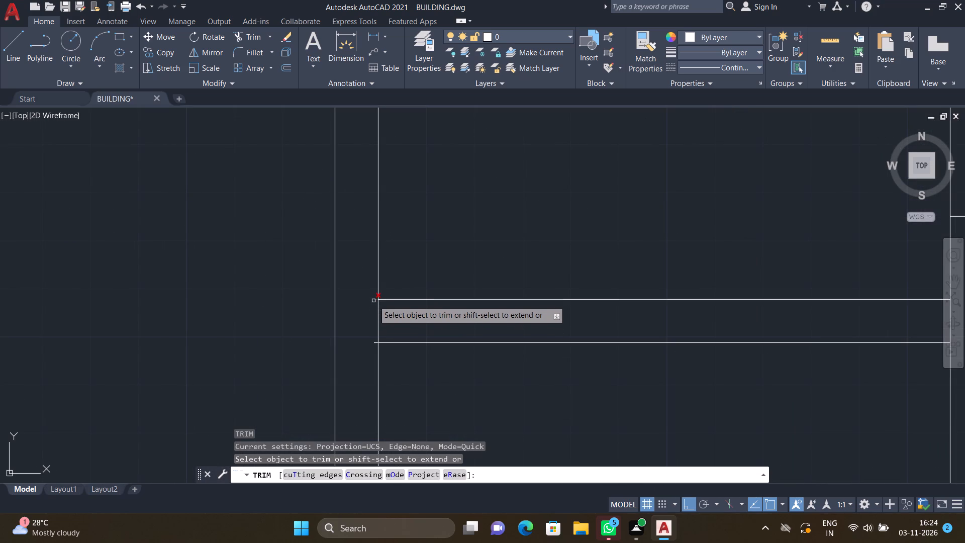
left_click(373, 301)
left_click(374, 342)
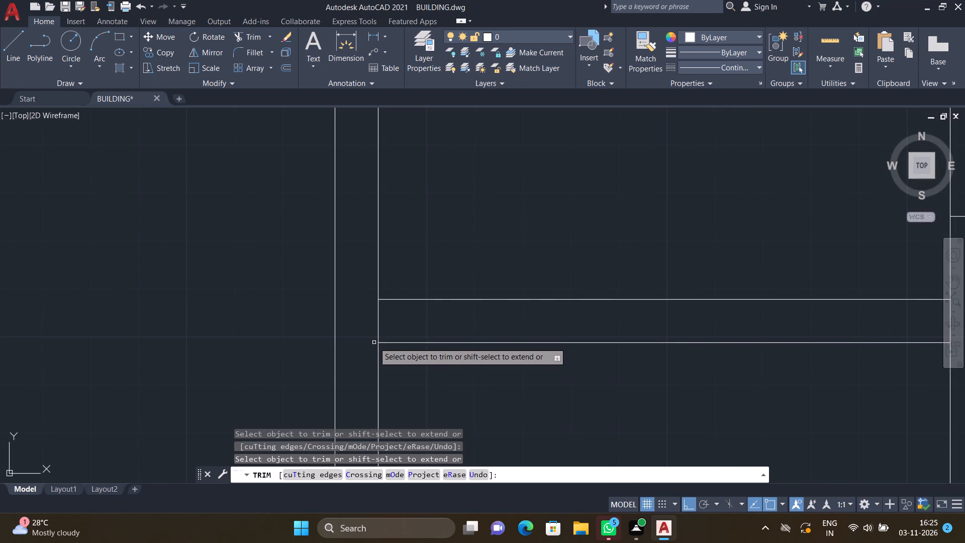
key("Return")
Trim the long wall lines between the new 9" wall and the apartment, and the overlapping segments at the wall's northern corner.
scroll(370, 337, "down", 3)
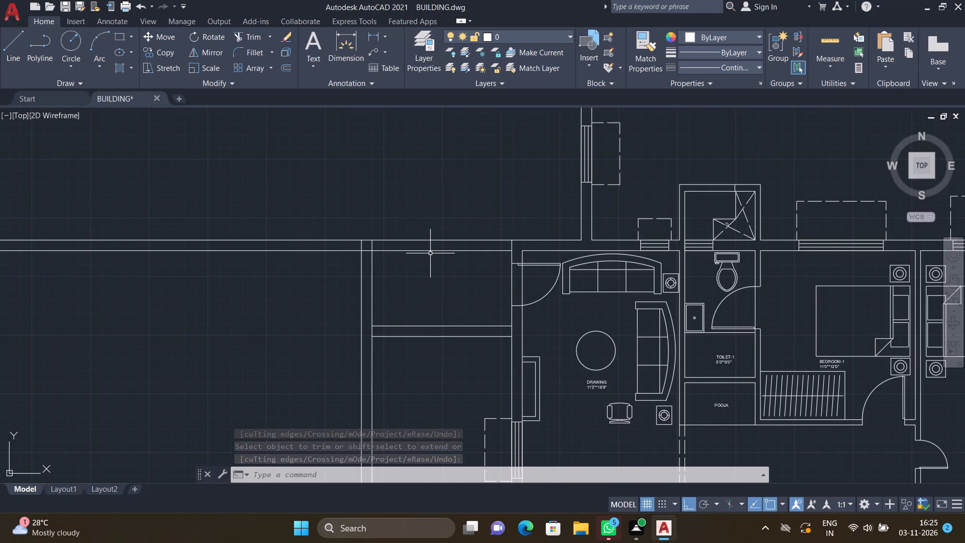
key("t")
key("r")
key("Return")
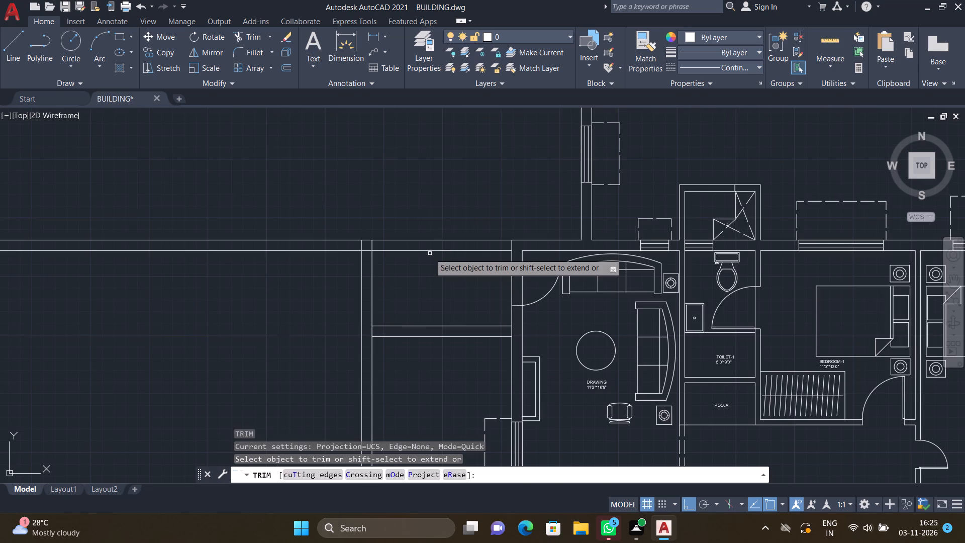
left_click_drag(420, 226, 425, 264)
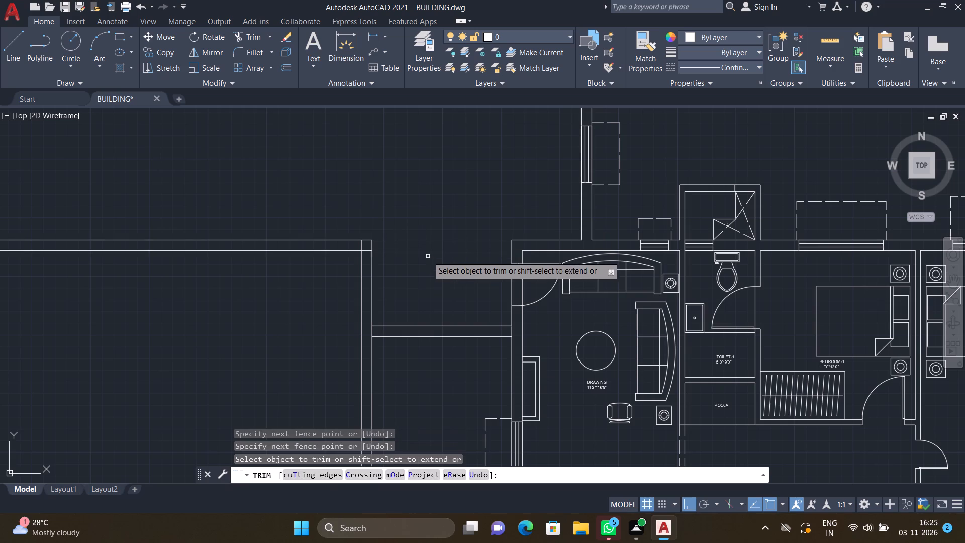
scroll(343, 263, "up", 2)
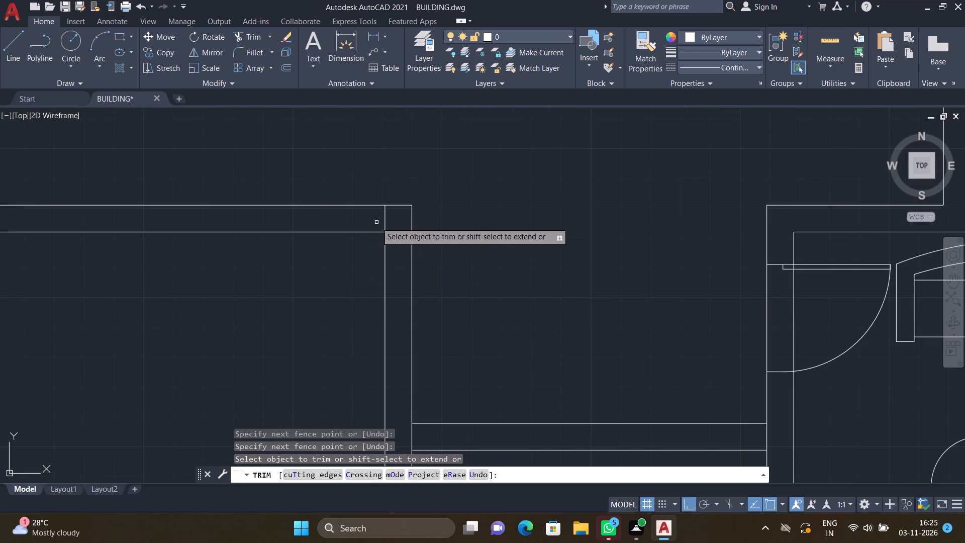
left_click(383, 219)
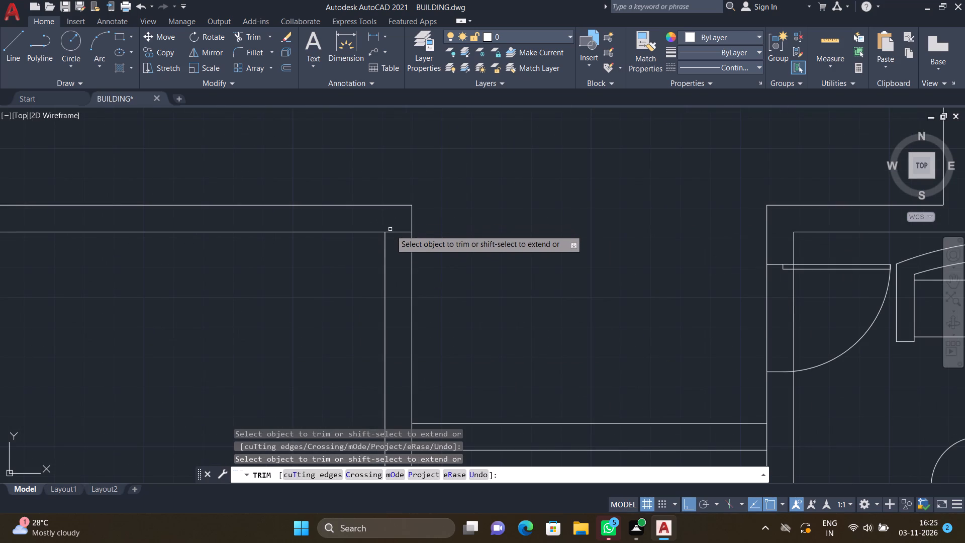
left_click_drag(395, 235, 395, 230)
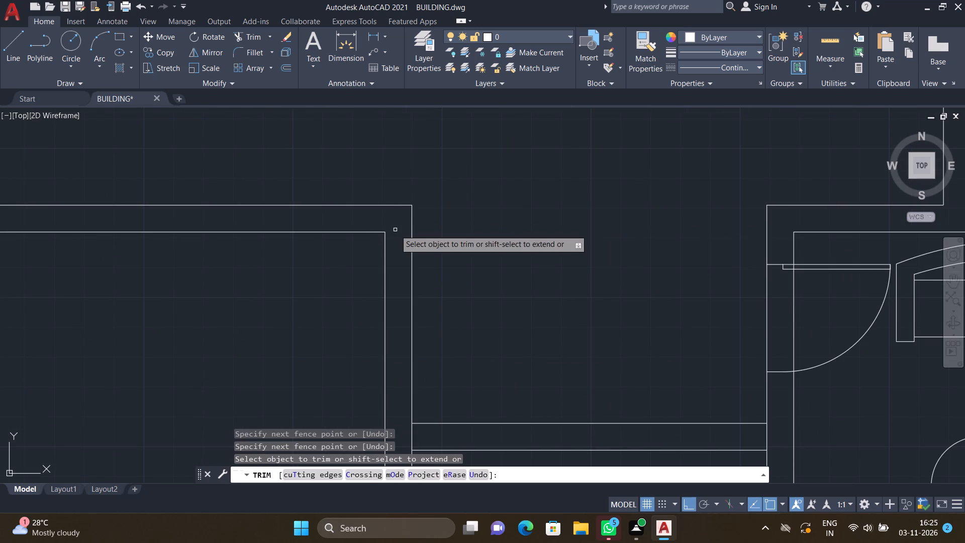
key("Return")
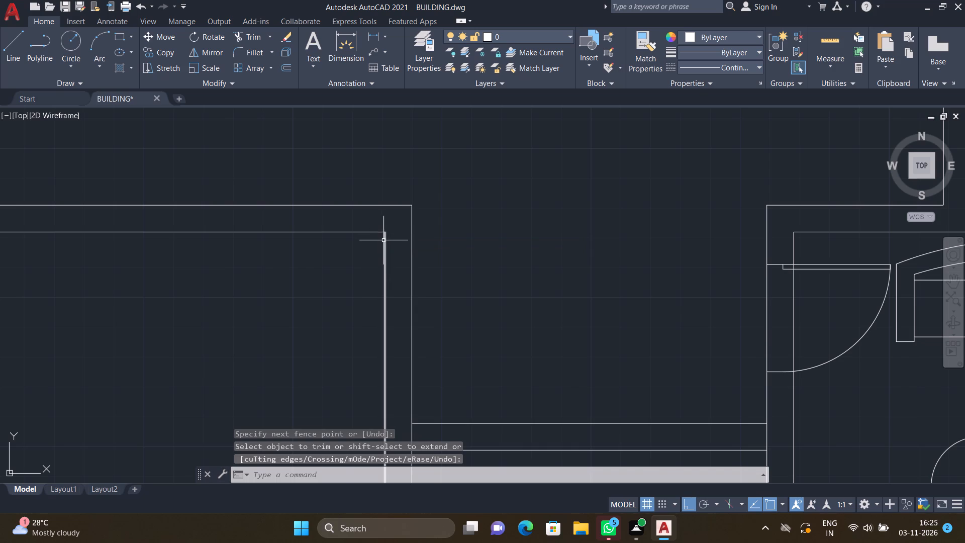
Offset the west face of the new north-south wall 13' to the west.
scroll(382, 240, "down", 5)
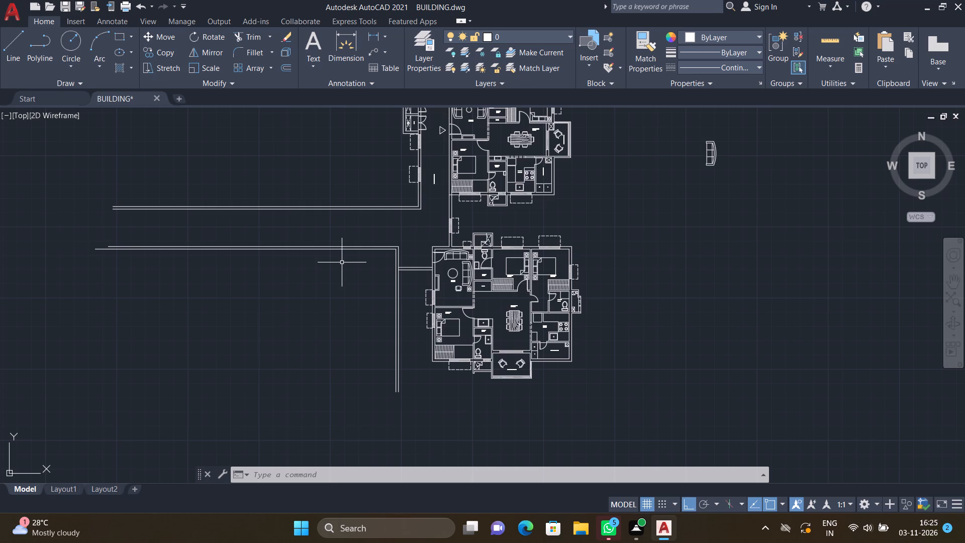
scroll(352, 268, "up", 2)
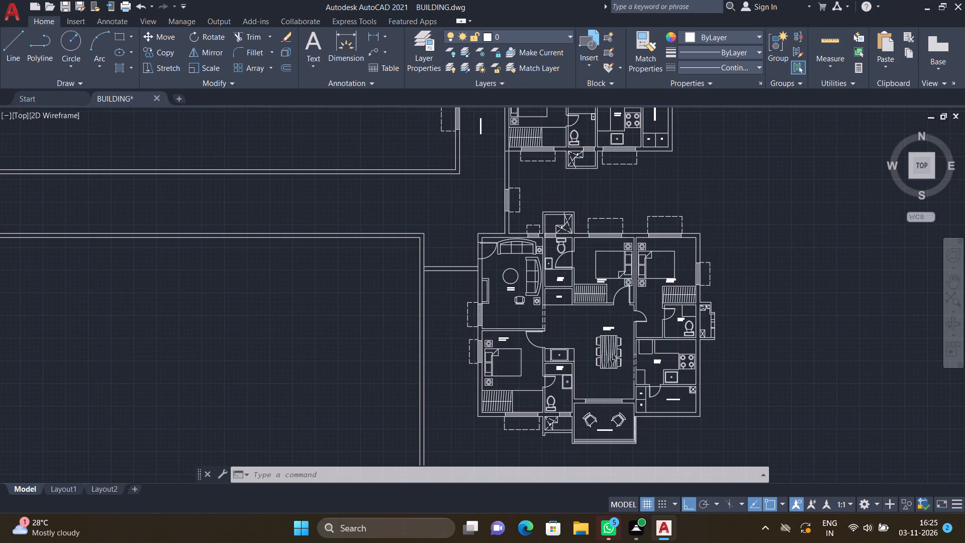
scroll(354, 271, "up", 1)
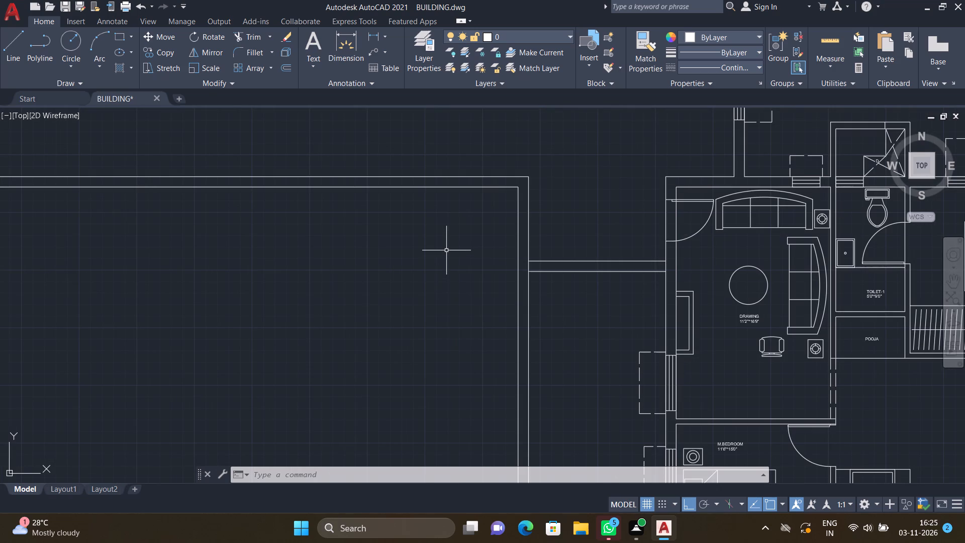
key("o")
key("Return")
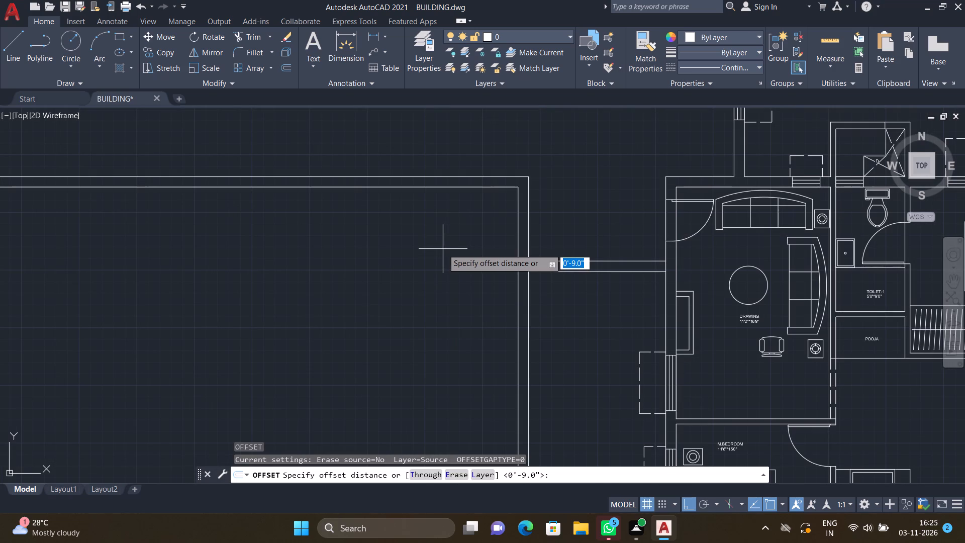
scroll(413, 269, "down", 4)
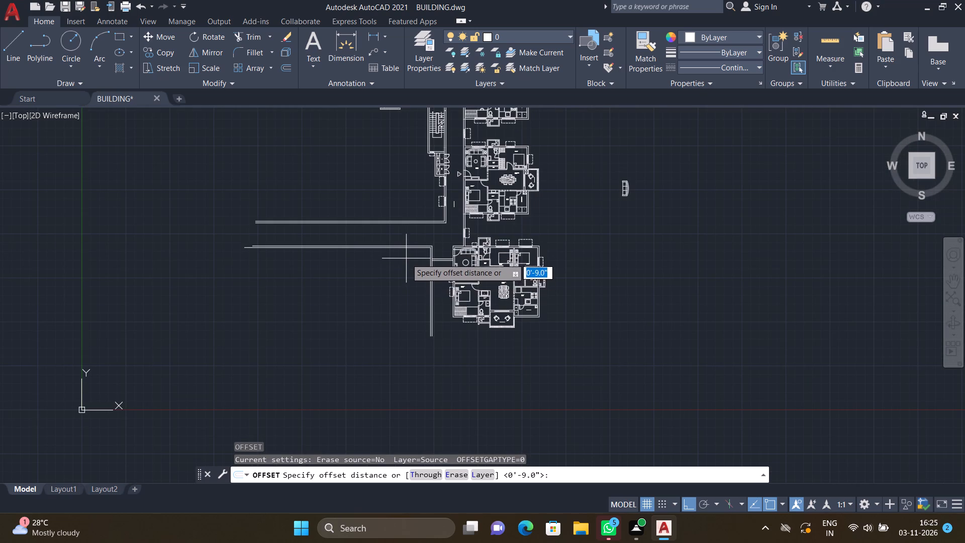
scroll(406, 258, "up", 2)
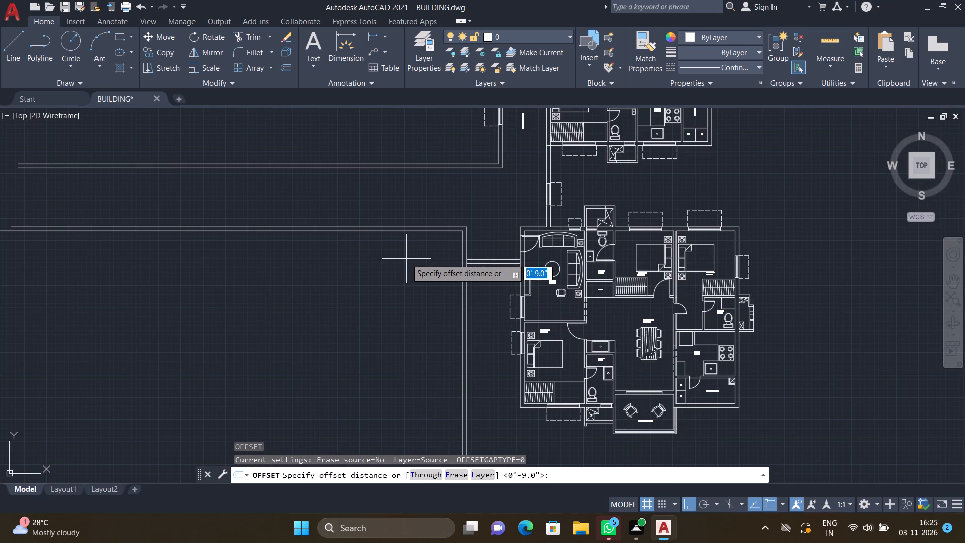
type("13'")
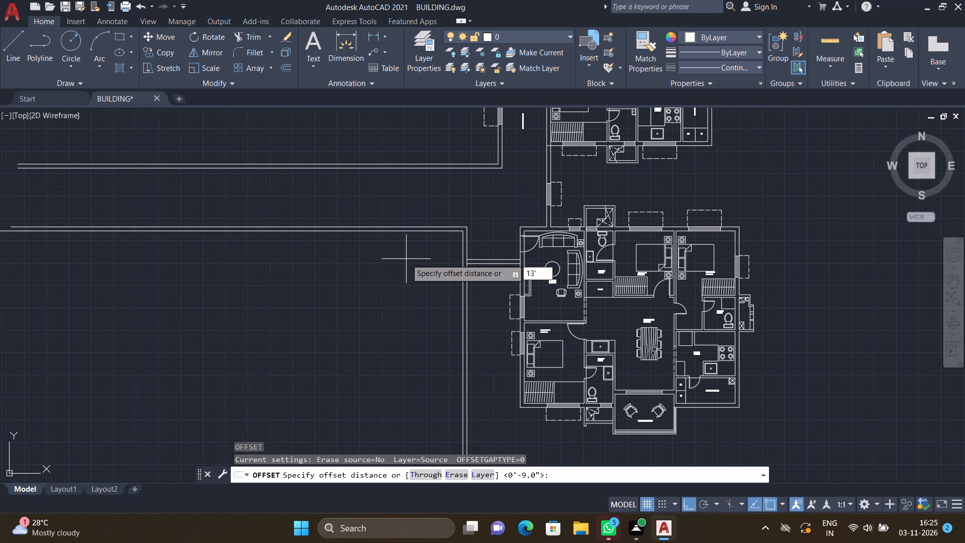
key("Return")
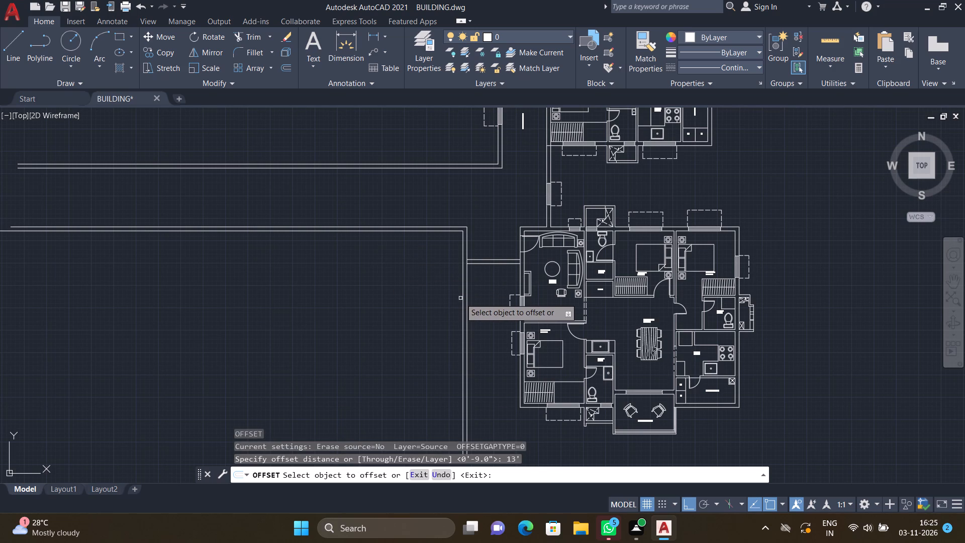
left_click(461, 299)
left_click(360, 300)
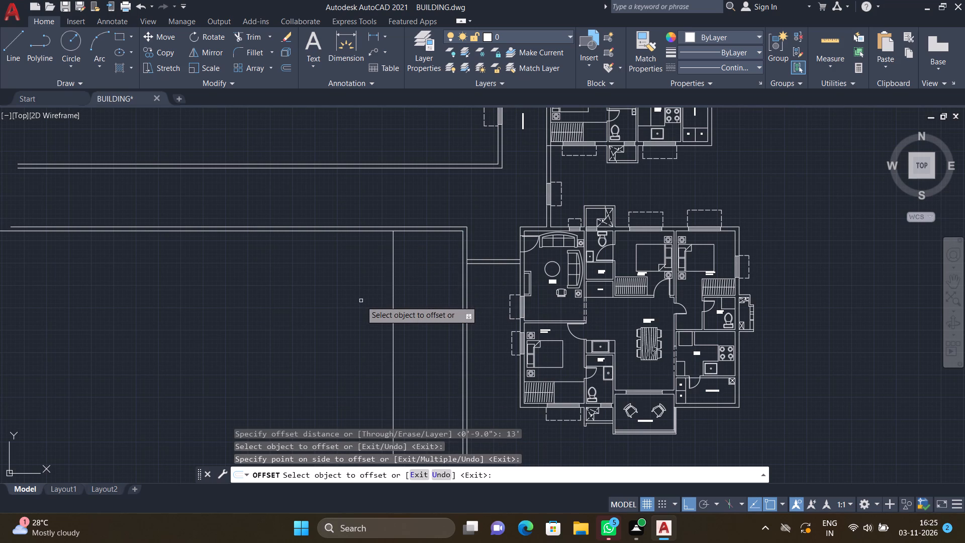
key("Return")
Offset the newest north-south line 4.5" to the west to form a partition wall.
key("o")
key("Return")
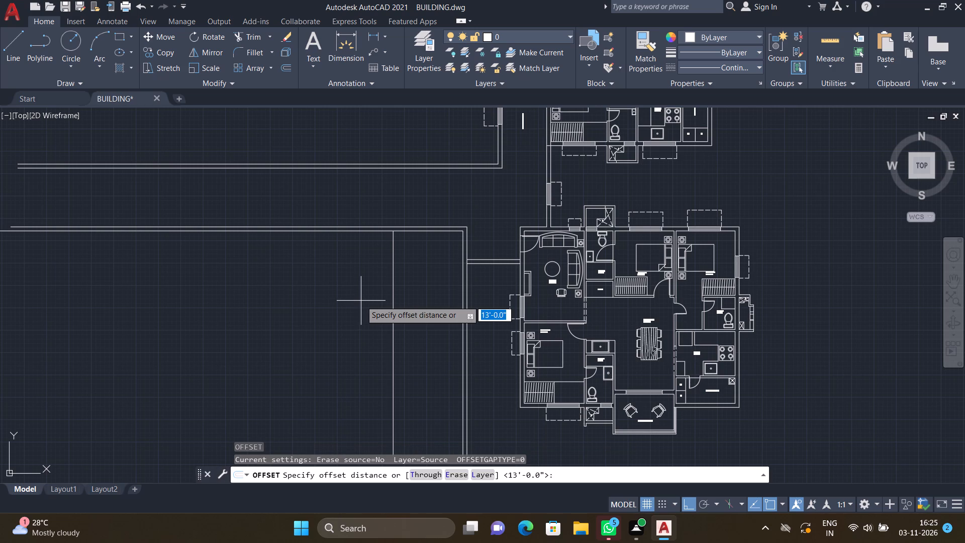
type("4.5\"")
key("Return")
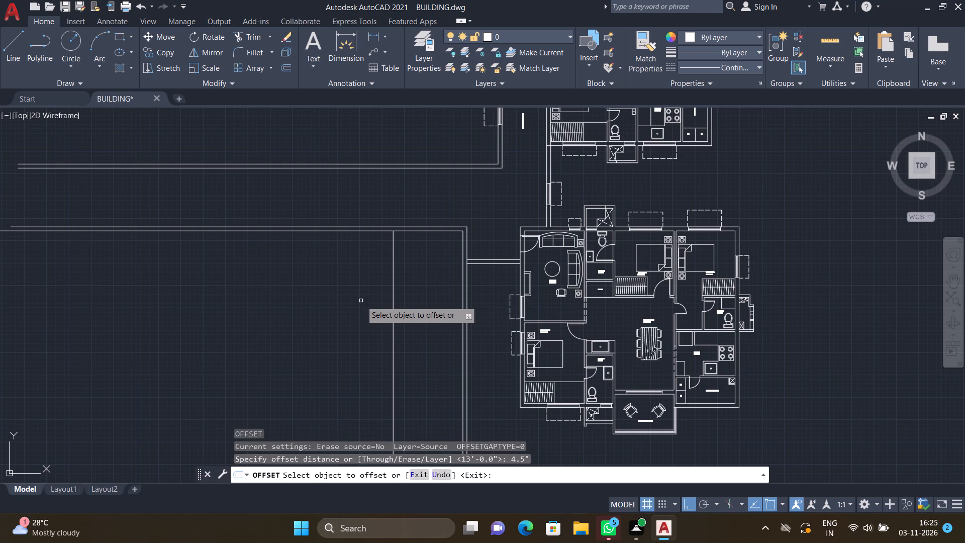
left_click(393, 311)
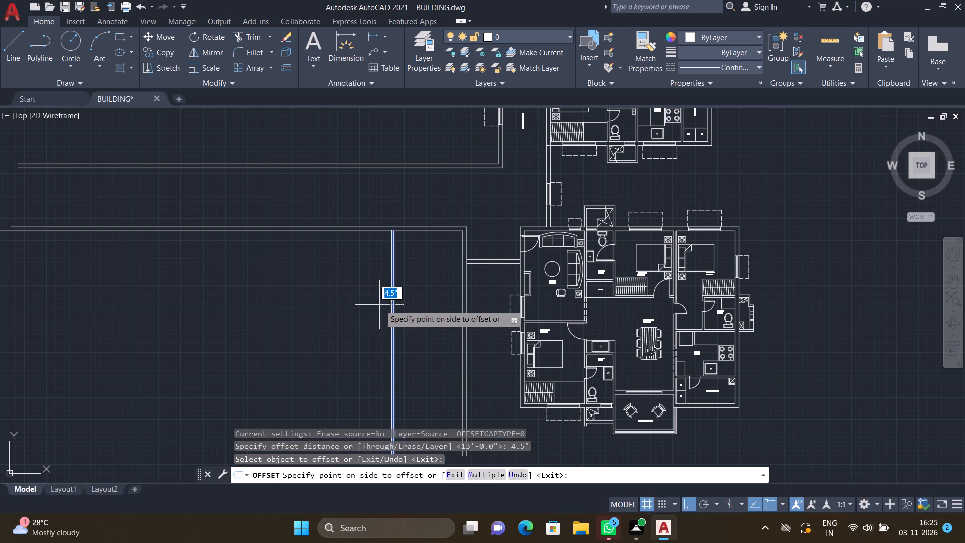
left_click(379, 305)
key("Return")
Offset the west face of the 4.5" partition wall 18' to the west.
key("o")
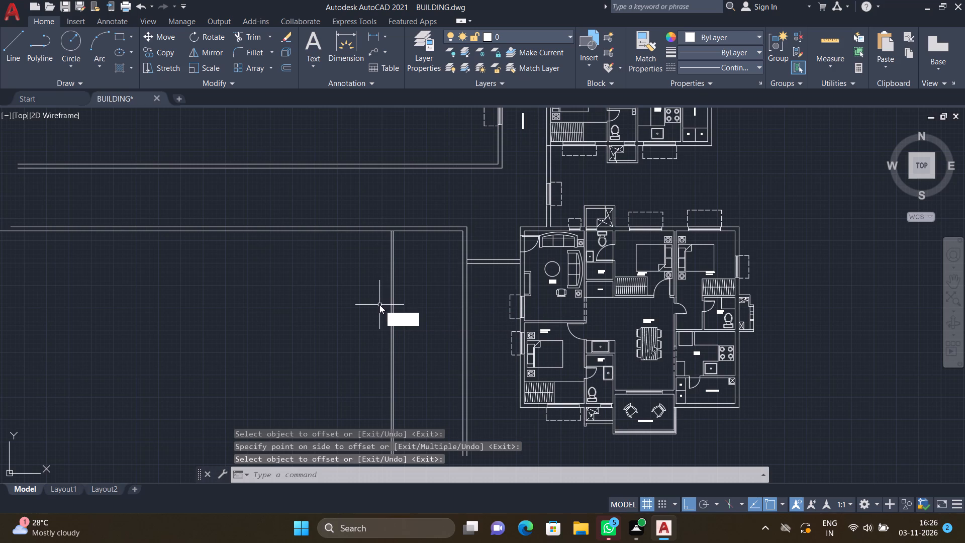
key("Return")
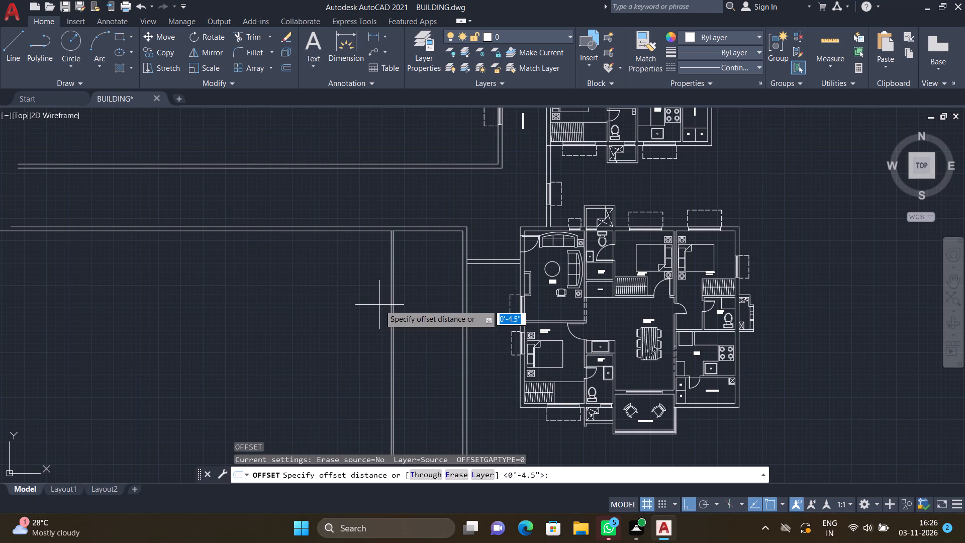
type("18'")
key("Return")
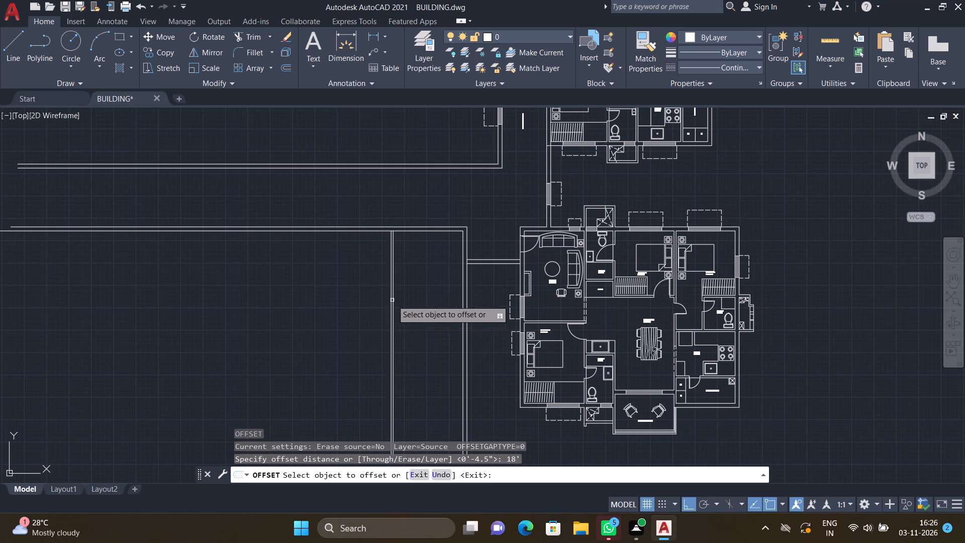
scroll(380, 274, "up", 2)
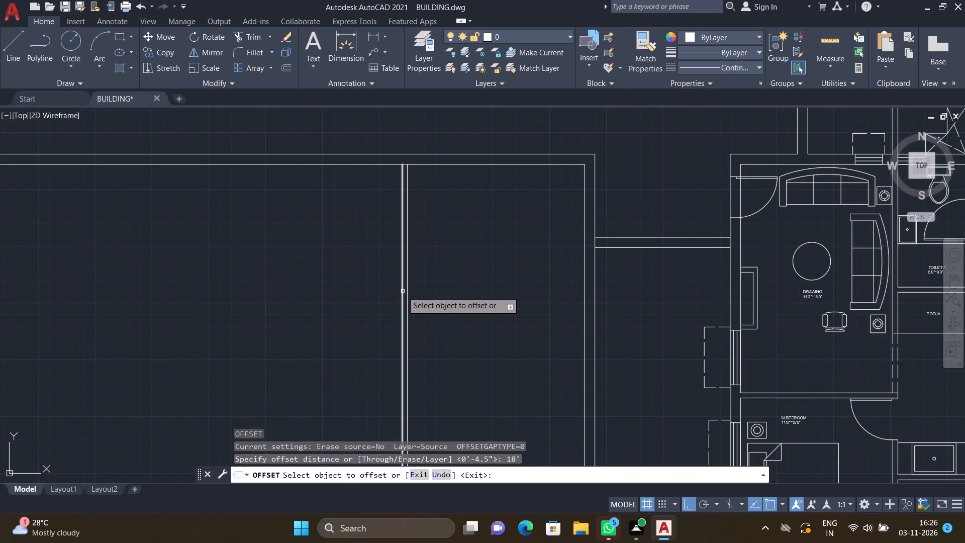
left_click(403, 291)
left_click(255, 286)
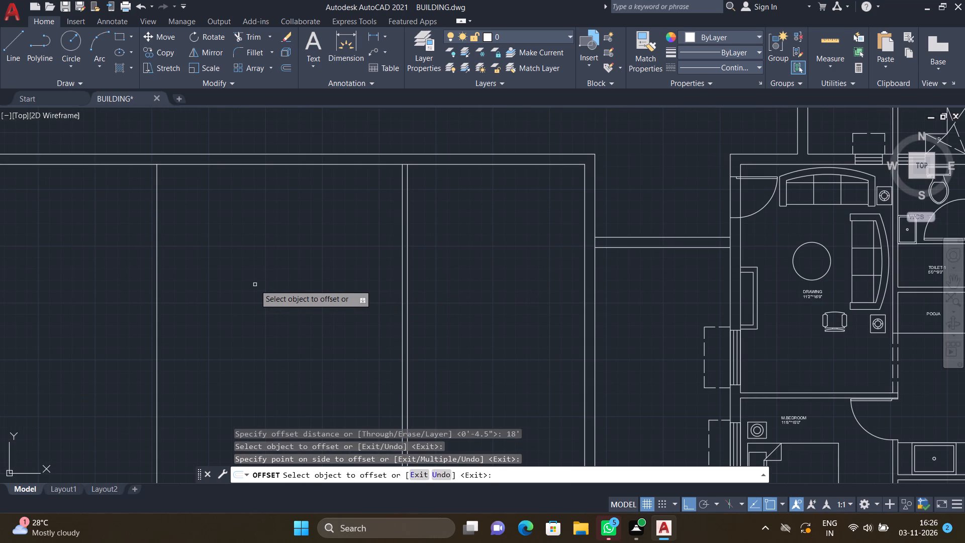
key("Return")
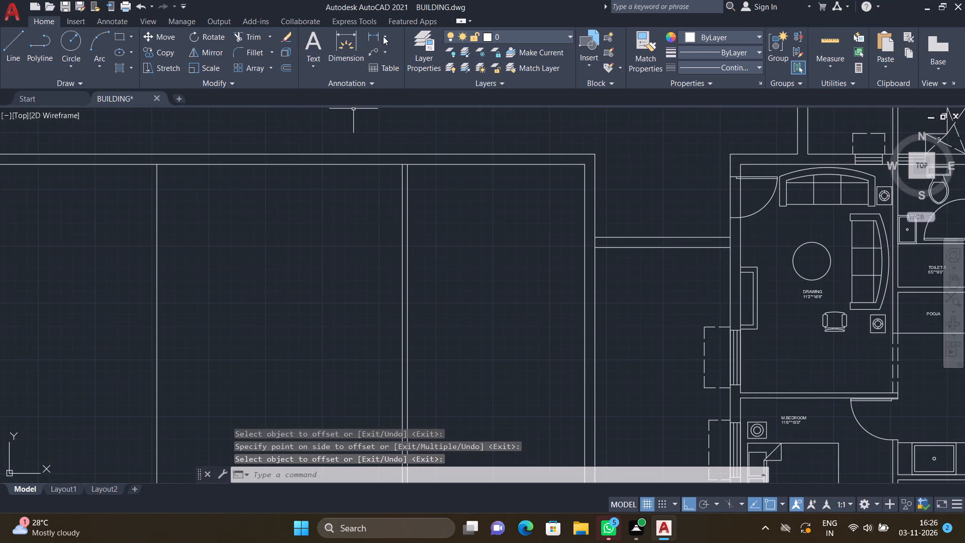
Add a horizontal linear dimension between the partition's west face and the newly offset line to its west.
left_click(383, 36)
left_click(388, 60)
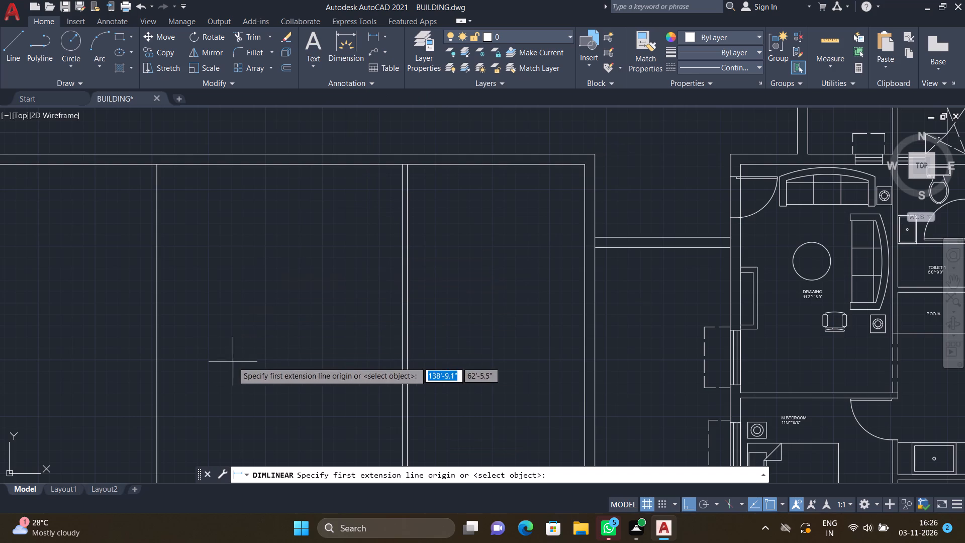
scroll(400, 324, "up", 2)
left_click(401, 319)
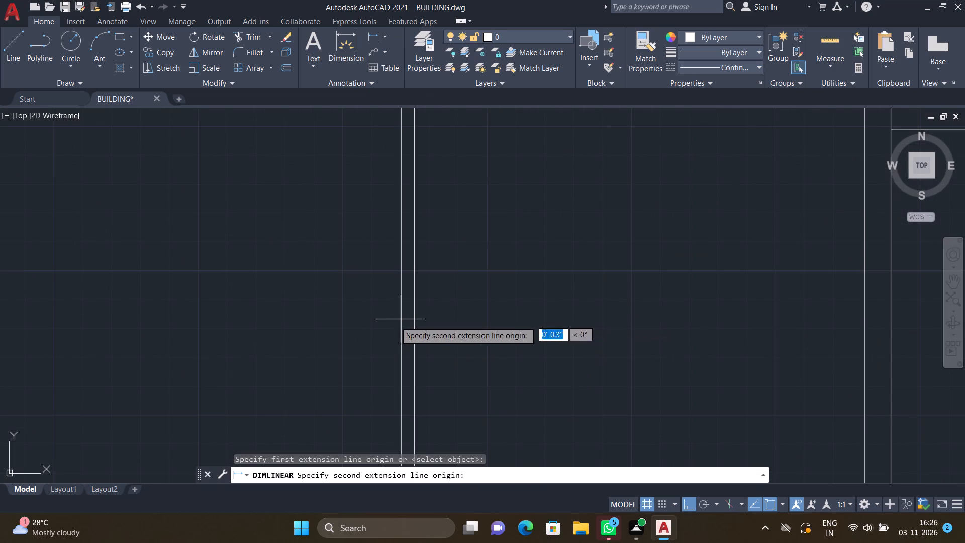
scroll(204, 333, "down", 3)
scroll(90, 337, "up", 2)
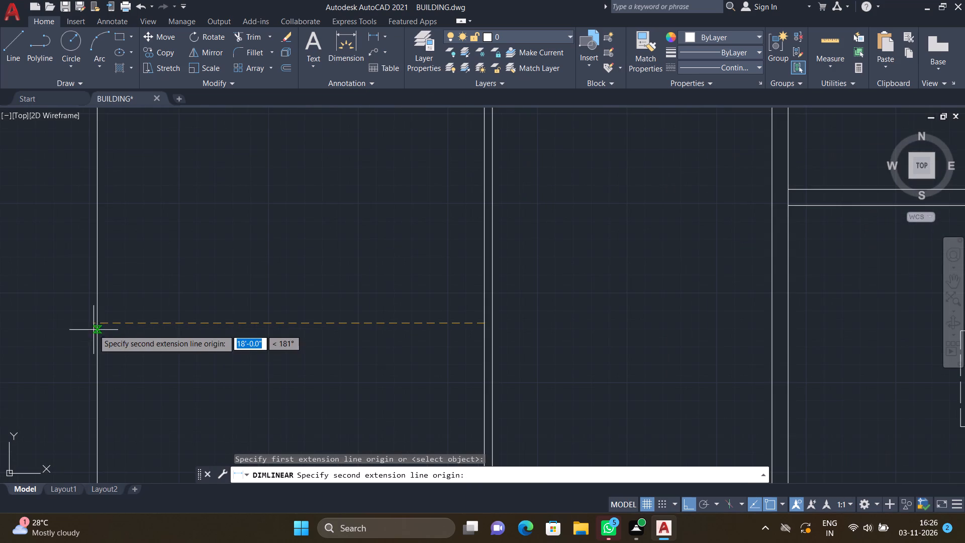
left_click(98, 319)
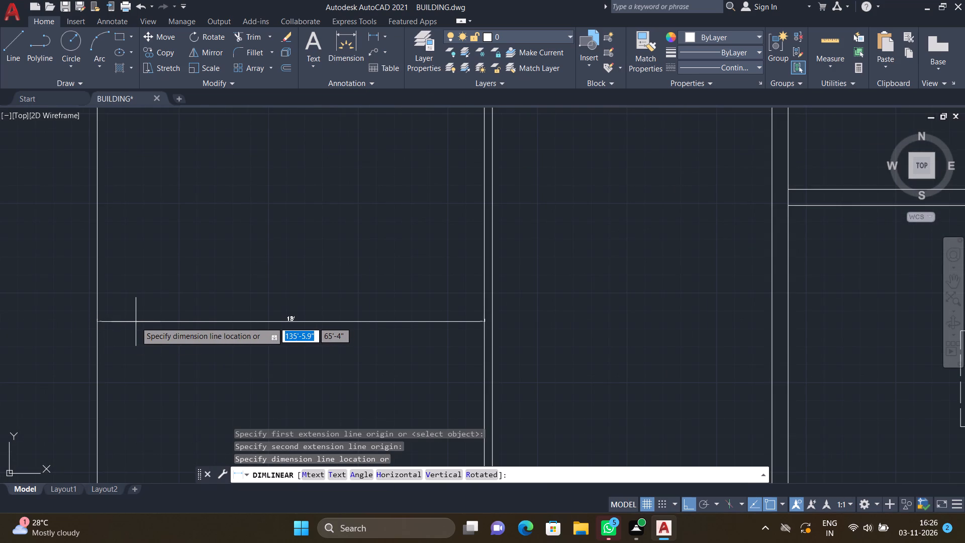
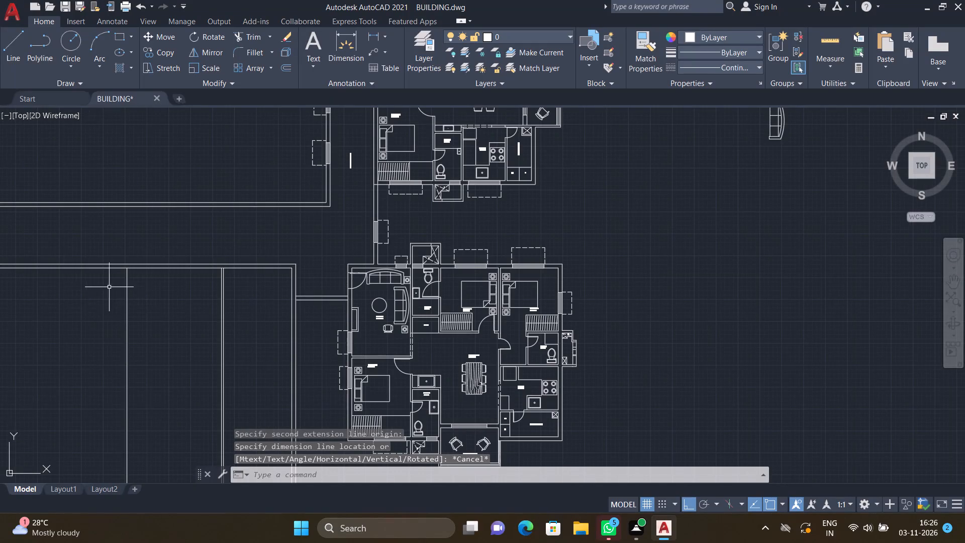
Offset the westernmost new north-south line 9" to the west to form a wall.
scroll(113, 294, "up", 2)
key("o")
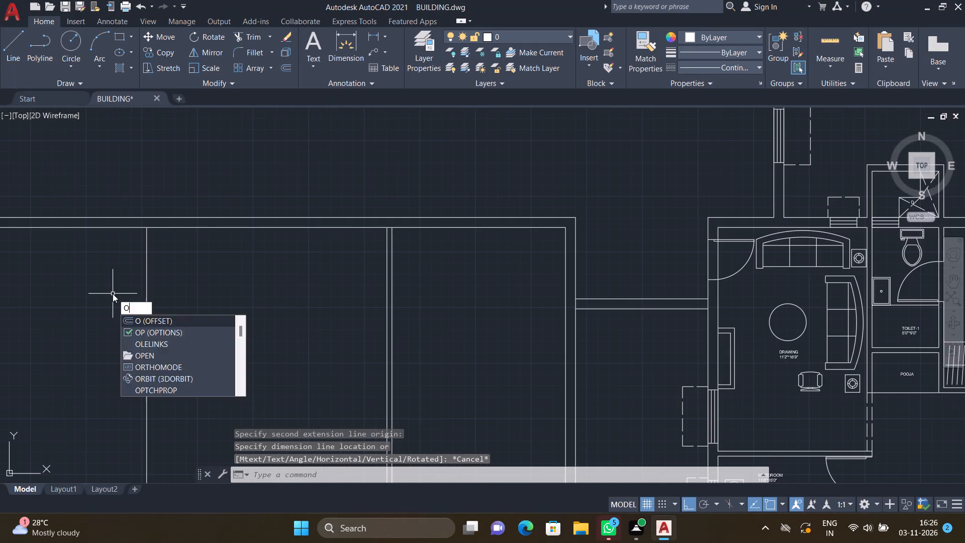
key("Return")
type("9\"")
key("Return")
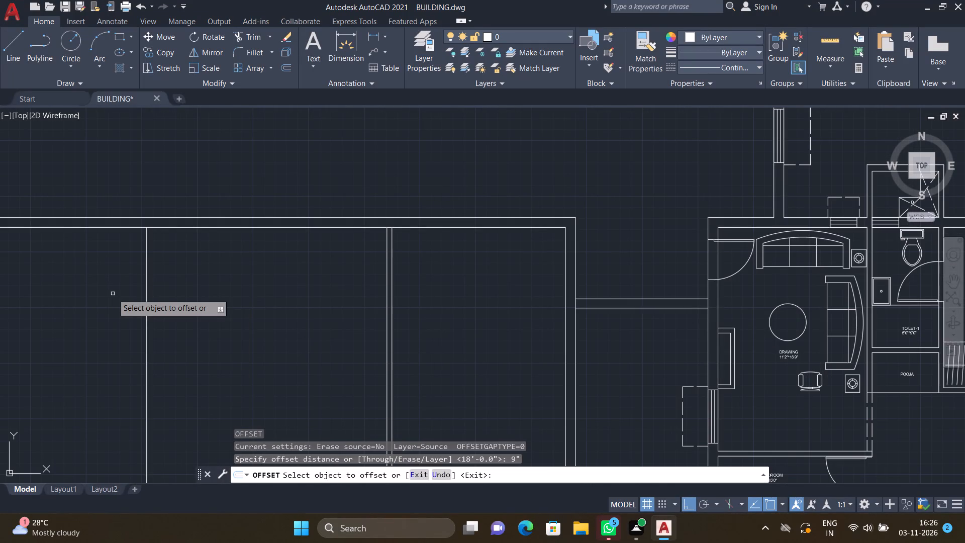
left_click(148, 323)
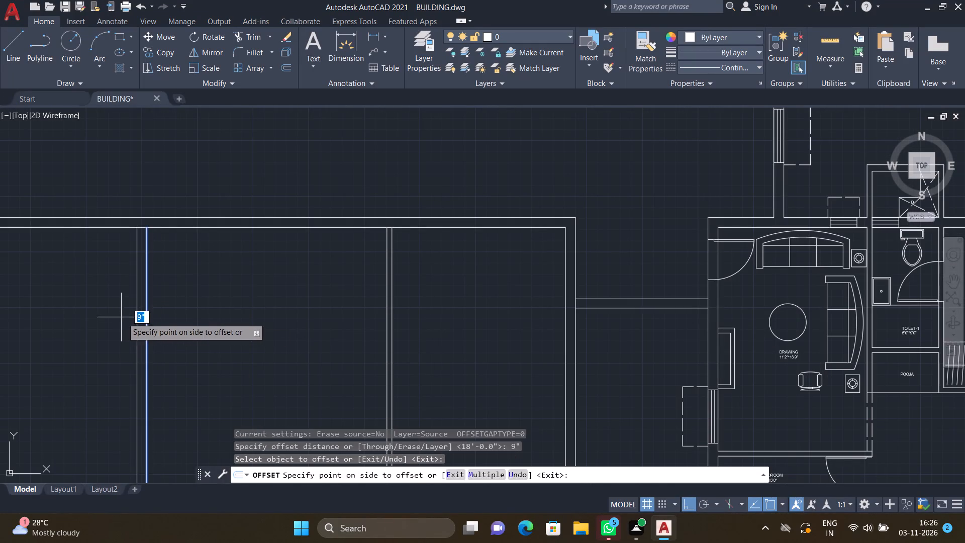
left_click(114, 313)
key("Return")
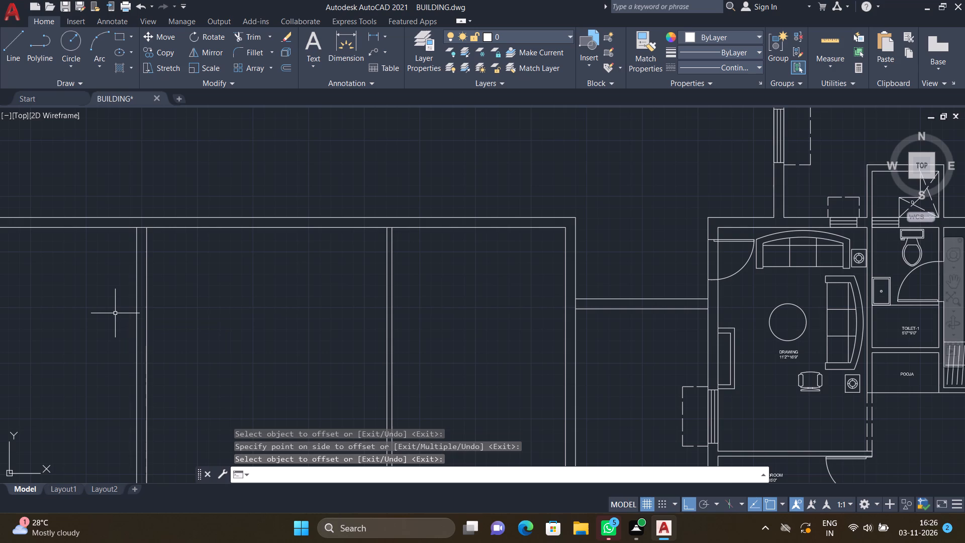
Extend both faces of the new 9" north-south wall north to the outer face of the north wall.
type("EX")
key("Return")
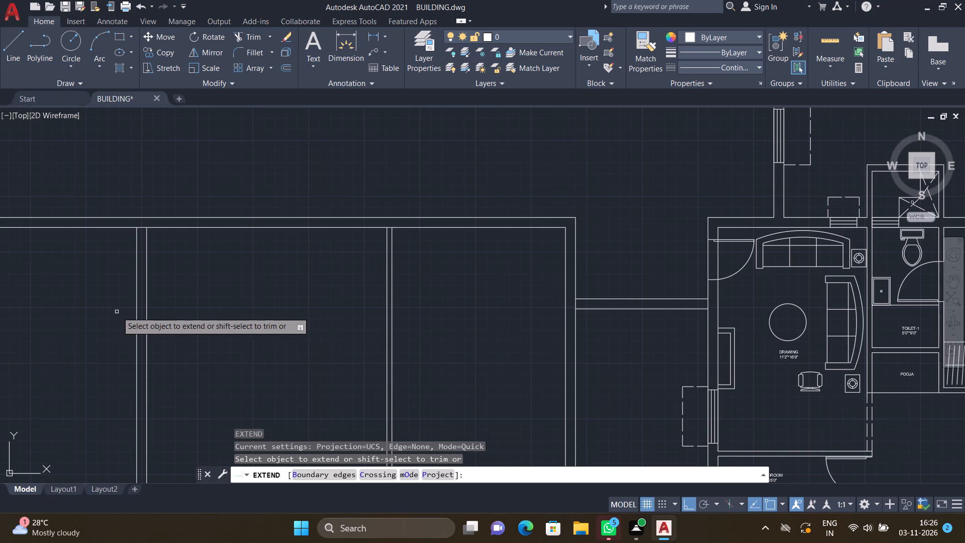
left_click(136, 254)
left_click_drag(146, 256, 155, 257)
key("Return")
Offset the inner face of the north wall 10' to the south.
scroll(180, 268, "down", 1)
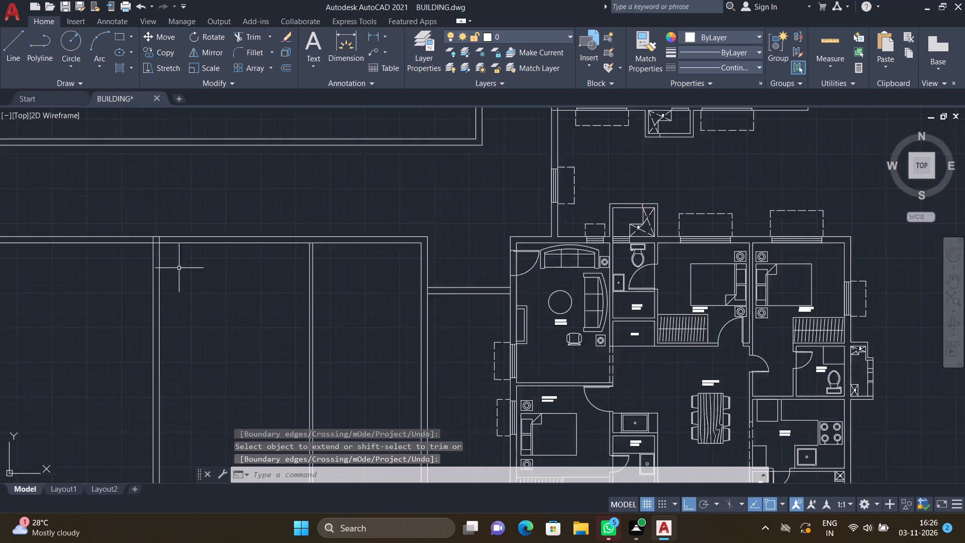
scroll(179, 268, "down", 2)
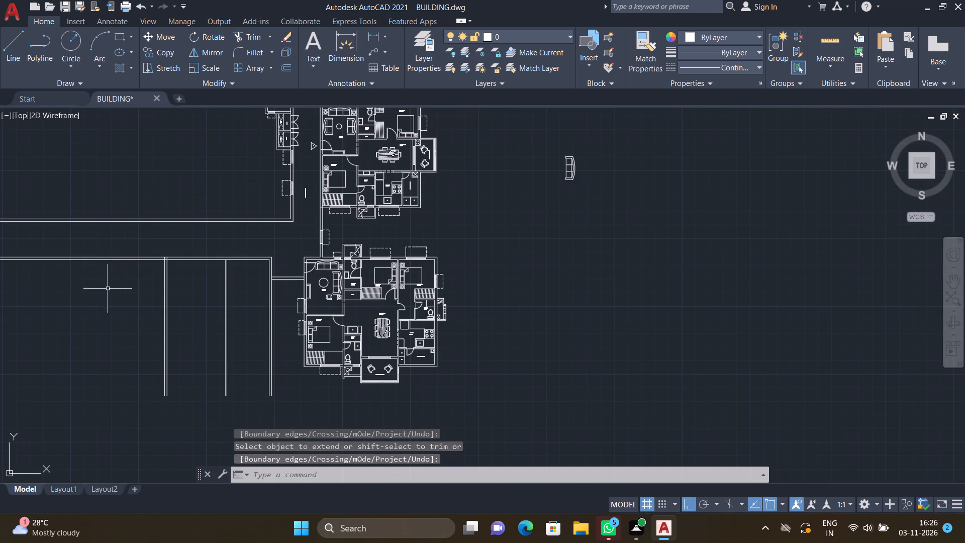
scroll(189, 278, "up", 1)
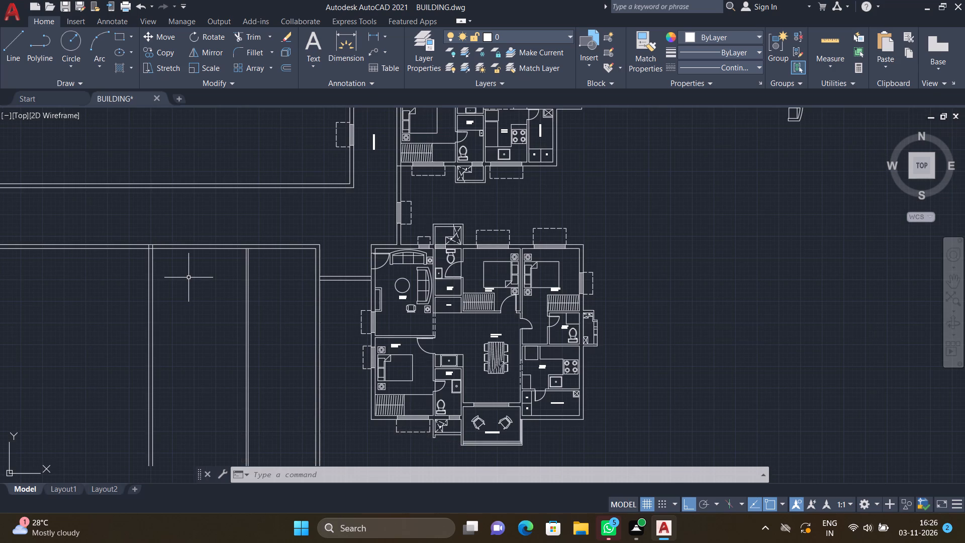
key("o")
key("Return")
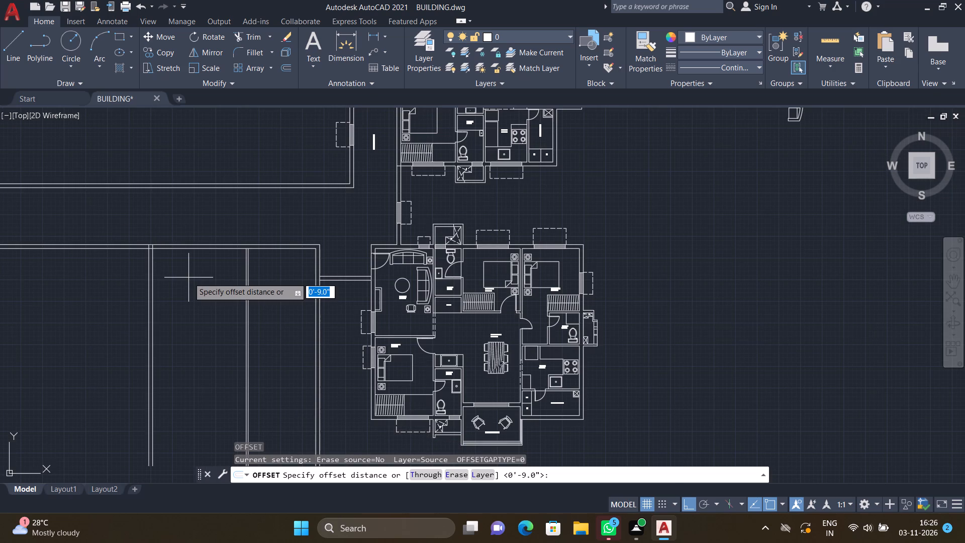
type("10'")
key("Return")
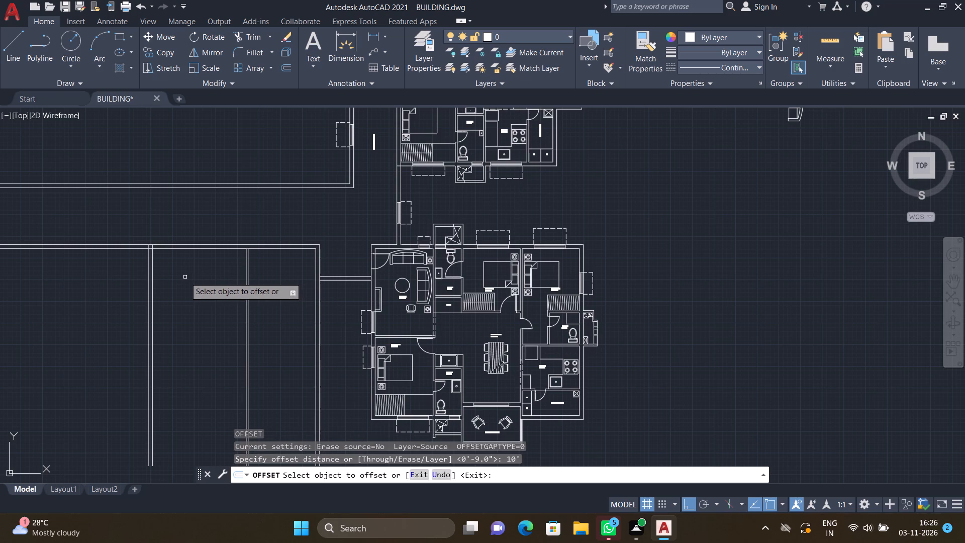
left_click(183, 252)
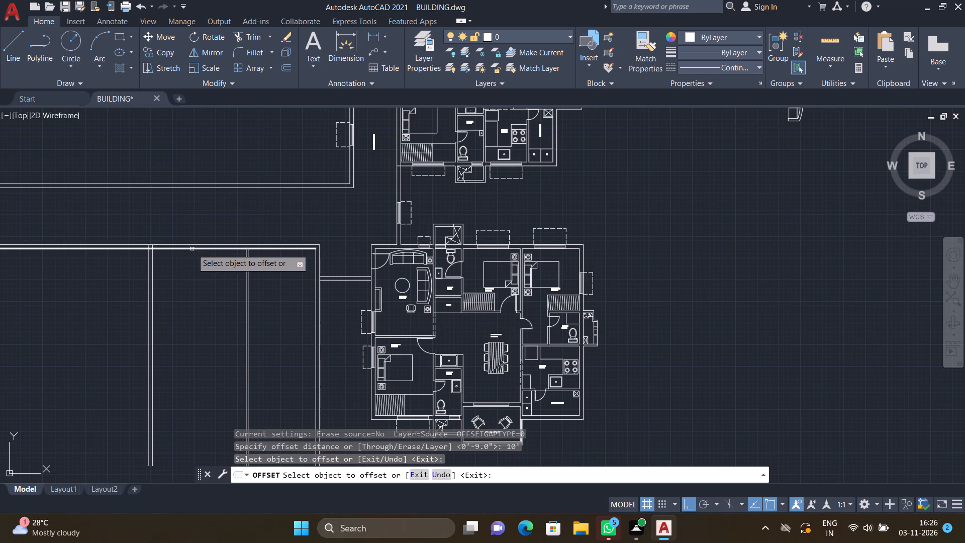
left_click(192, 249)
left_click(190, 331)
key("Return")
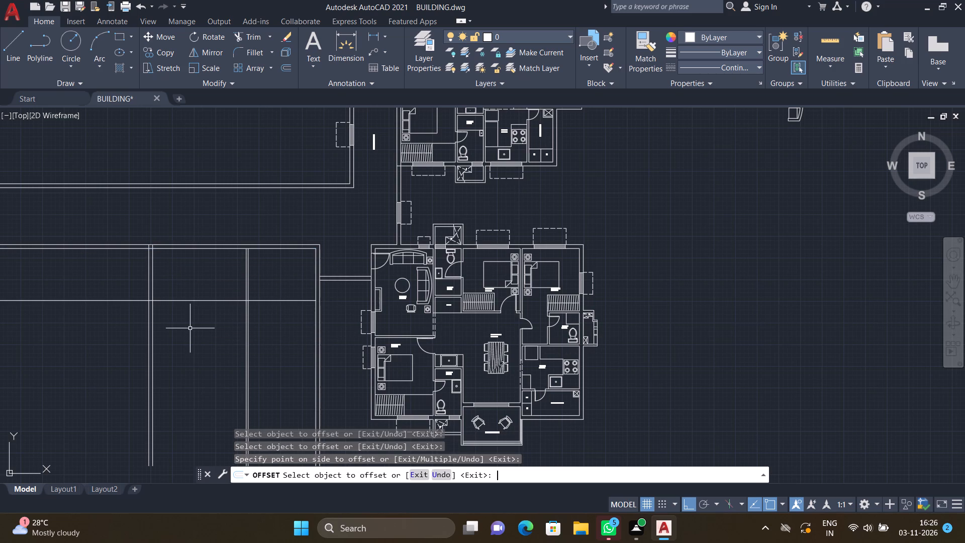
key("r")
key("Escape")
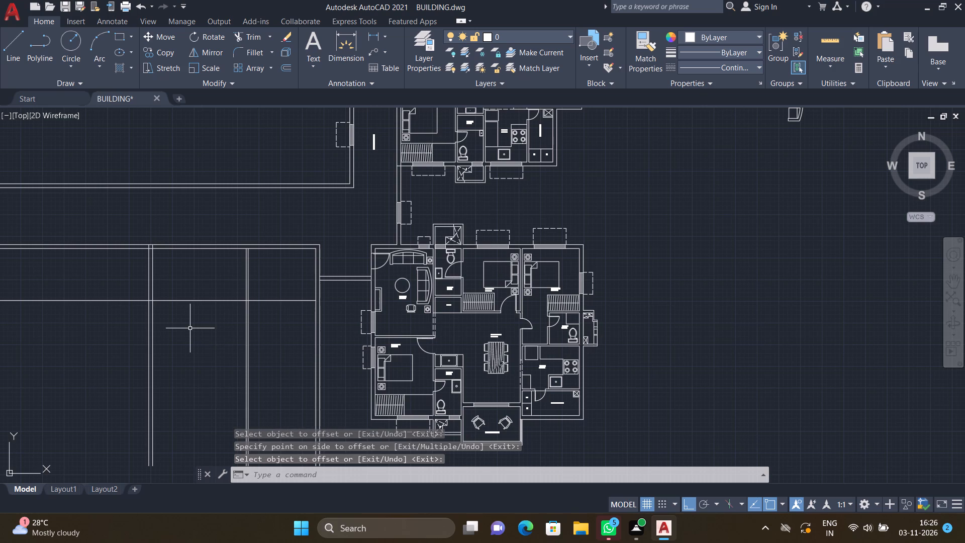
Trim the new east-west line where it runs west beyond the new 9" north-south wall.
type("TR")
key("Return")
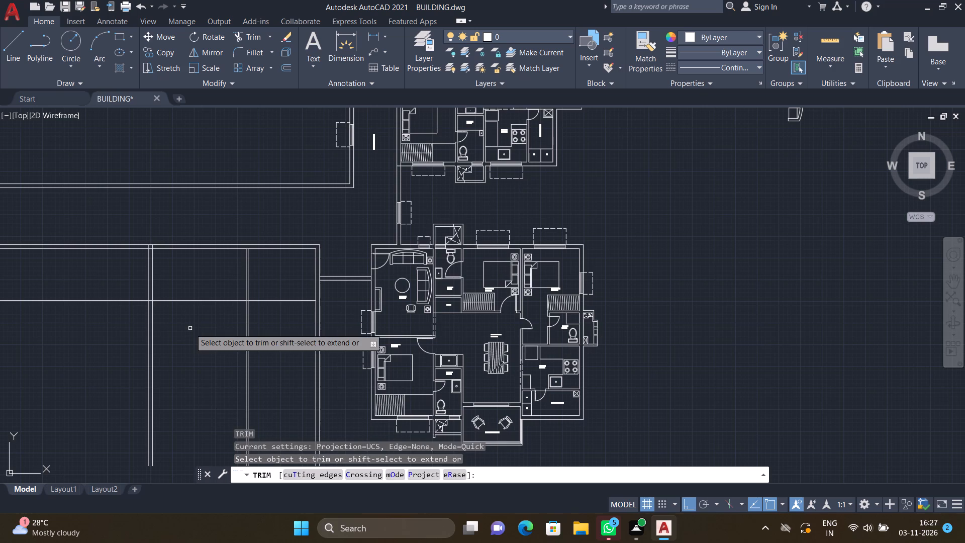
left_click(104, 301)
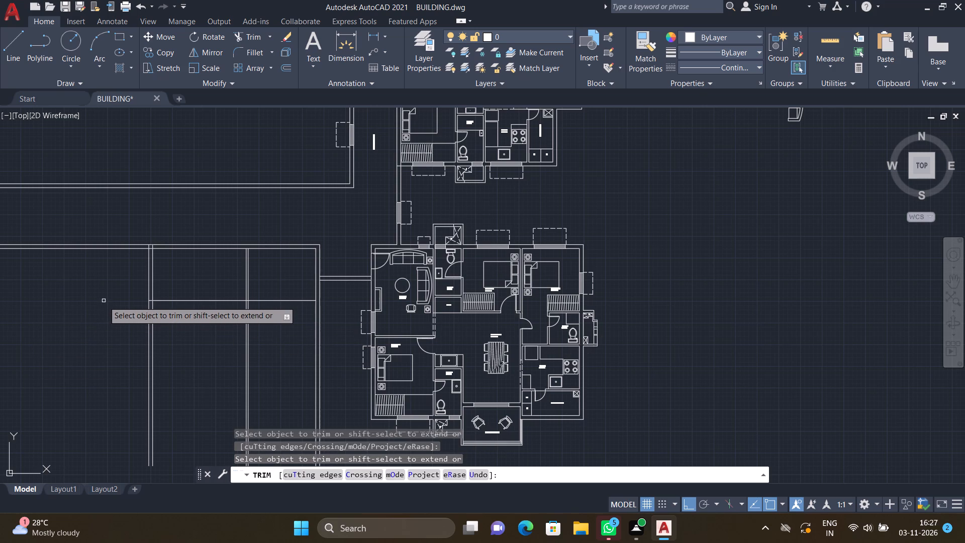
key("Return")
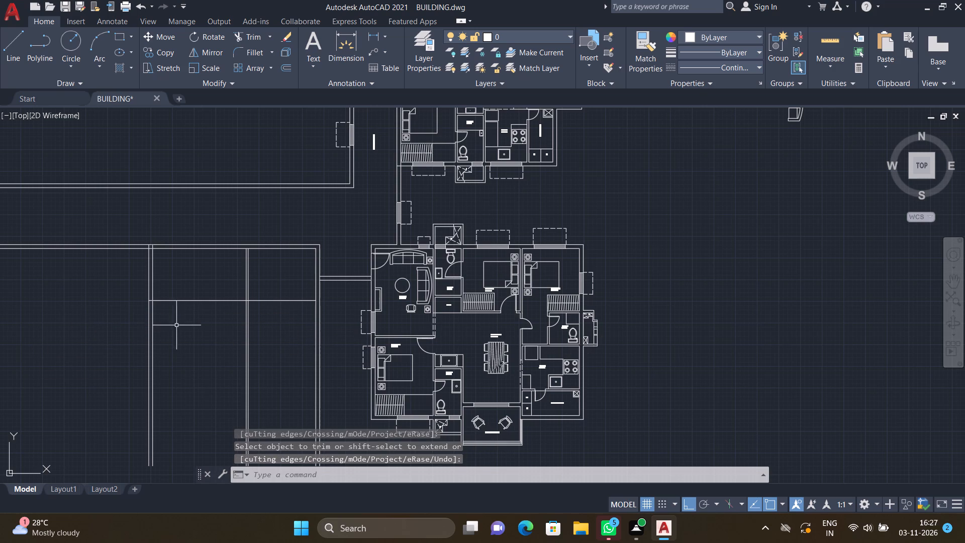
Offset the trimmed east-west line 4.5" to the south to form a partition wall.
key("o")
key("Return")
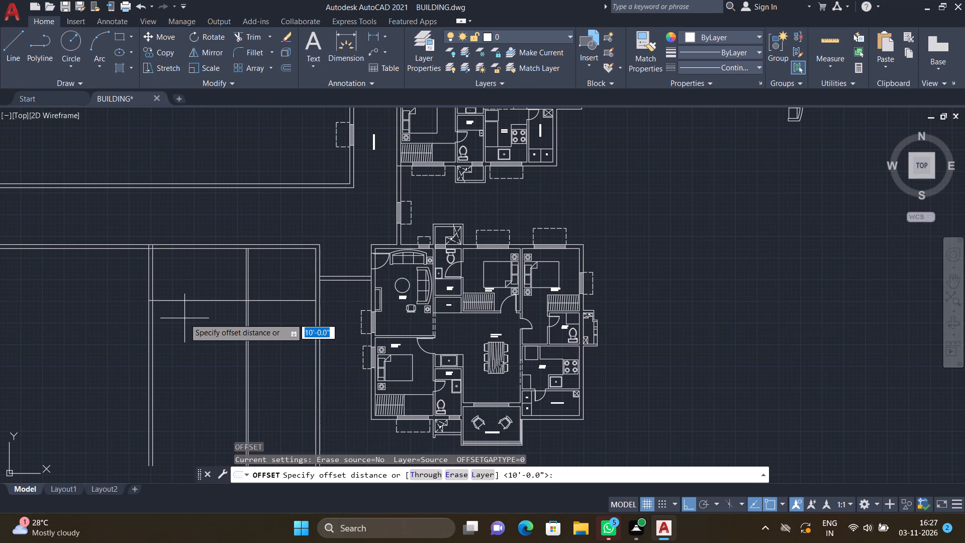
type("4.")
type("5\"")
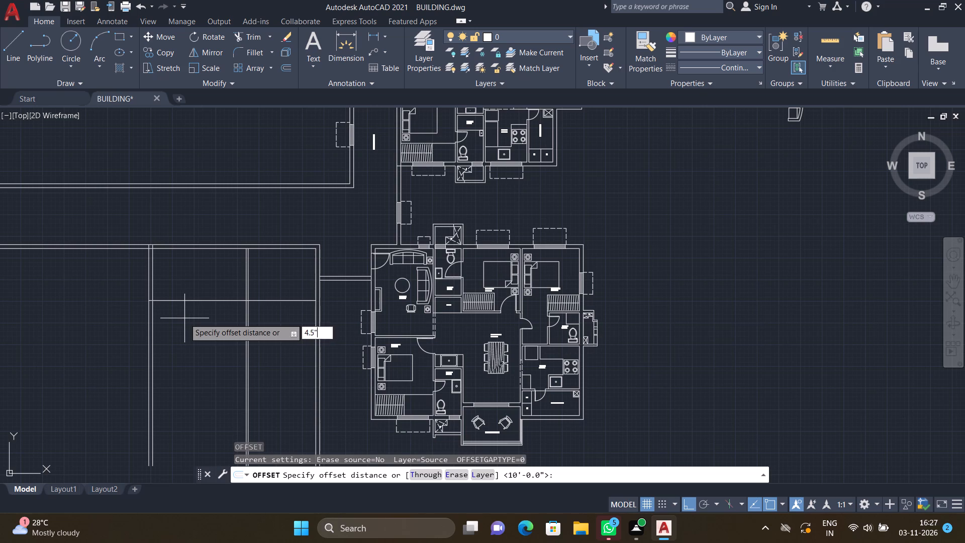
key("Return")
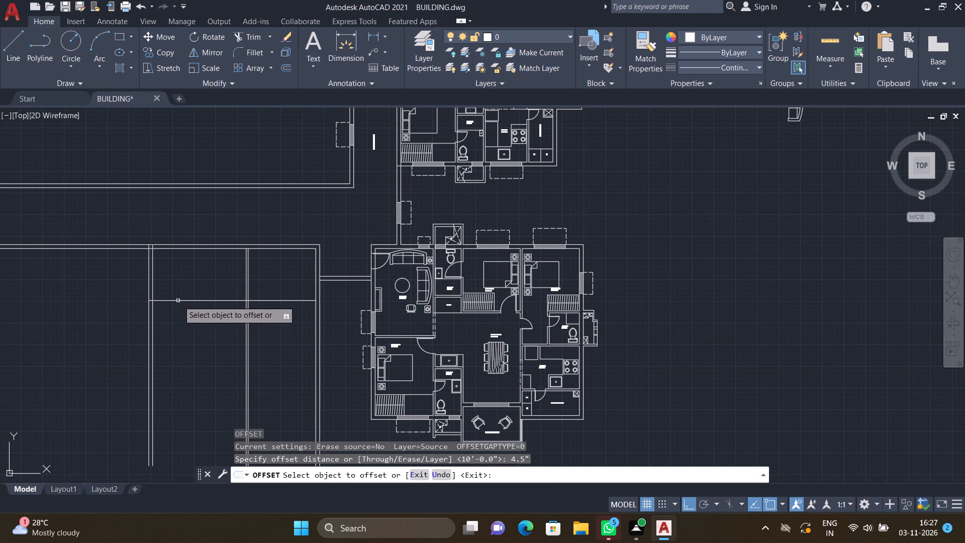
left_click(193, 301)
left_click(196, 328)
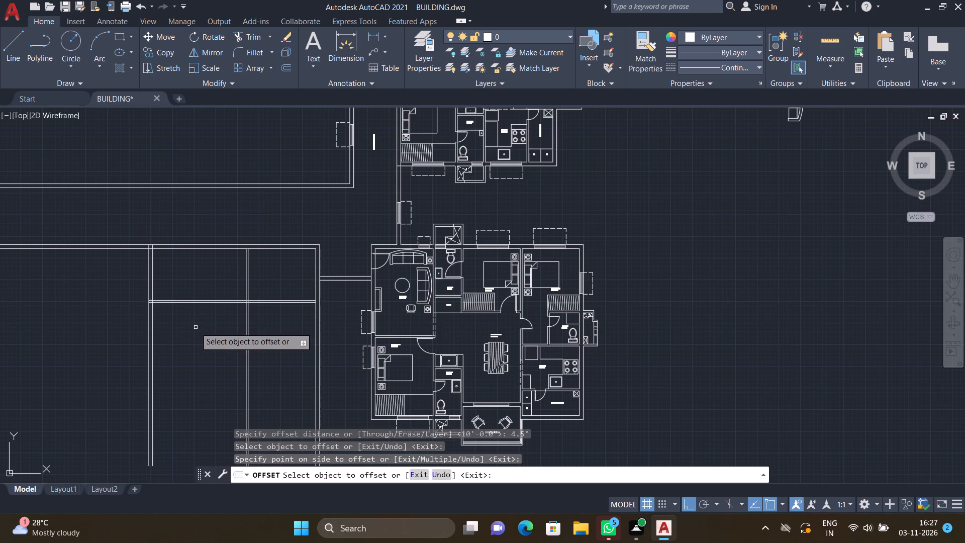
key("Return")
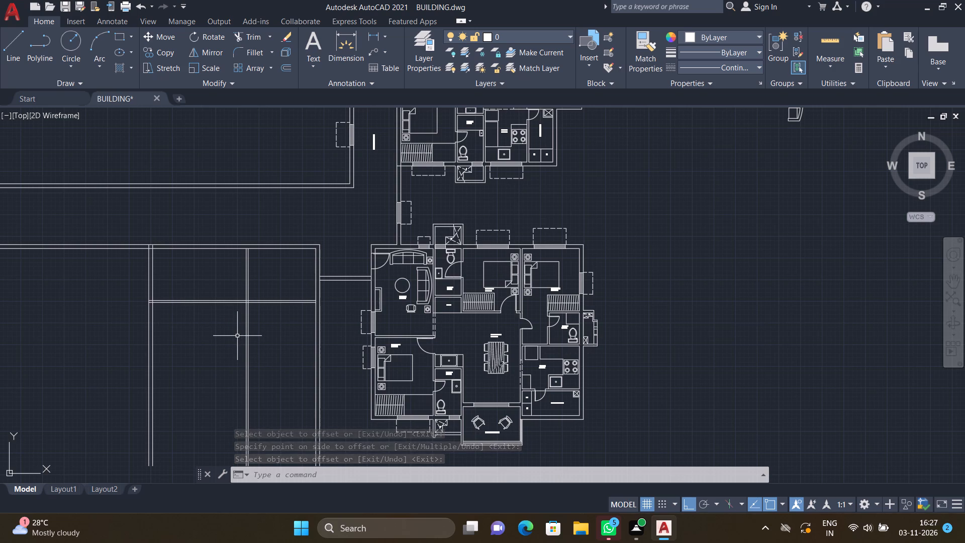
Offset the south face of the east-west partition 5' to the south.
key("o")
key("Return")
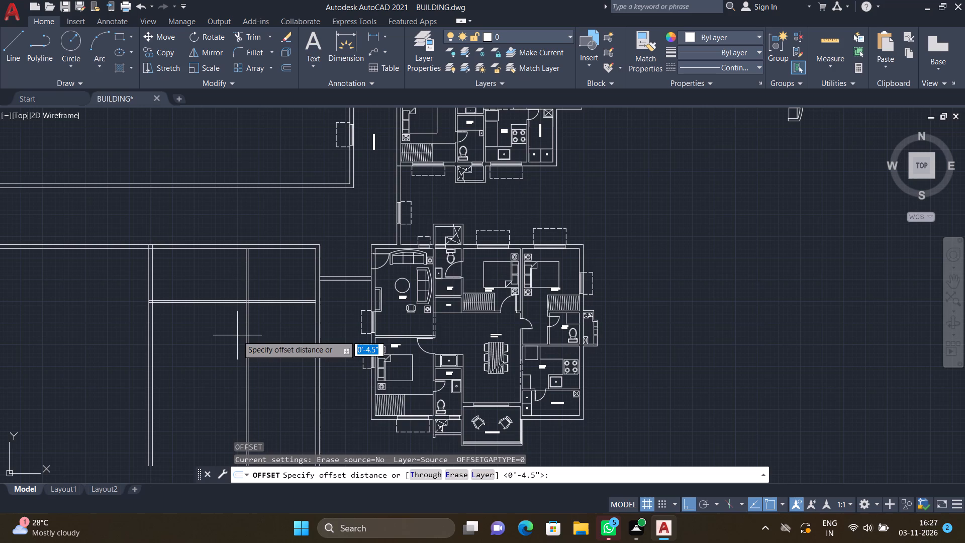
type("5'")
key("Return")
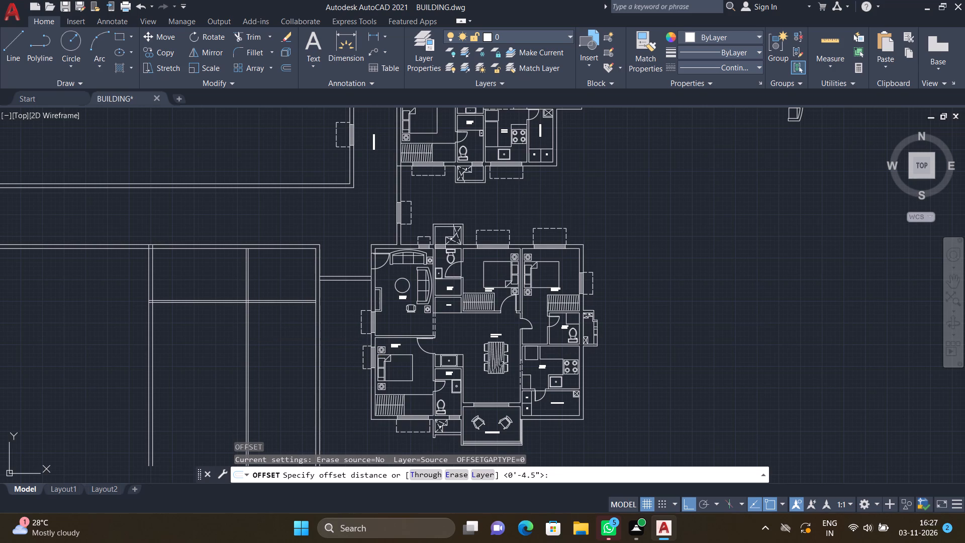
scroll(201, 306, "up", 2)
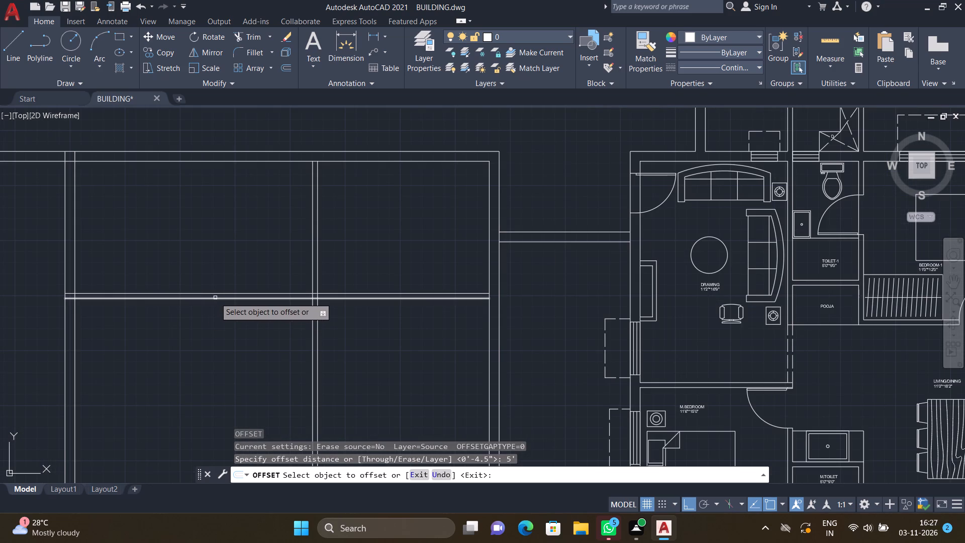
left_click(215, 298)
left_click(220, 365)
key("Return")
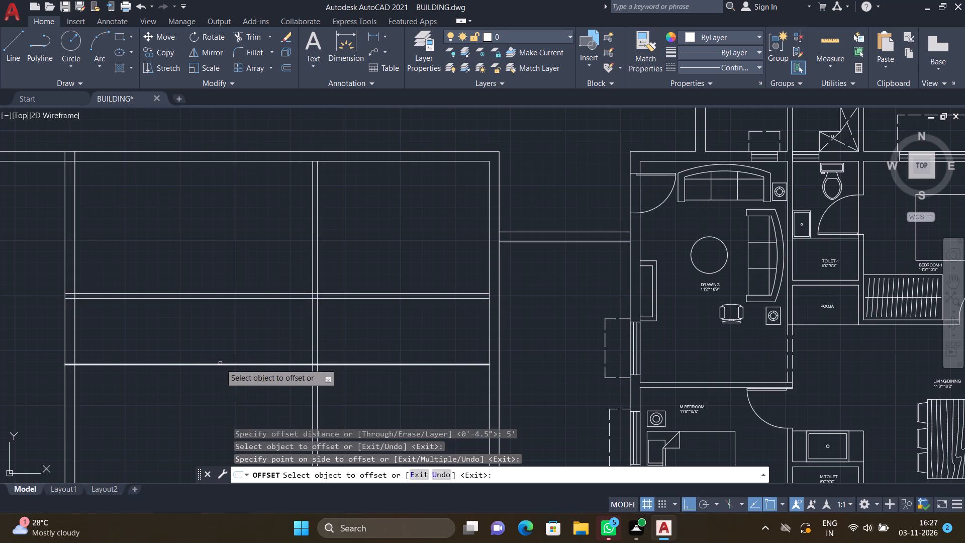
Offset the newest east-west line 4.5" to the south to form a second partition wall.
key("o")
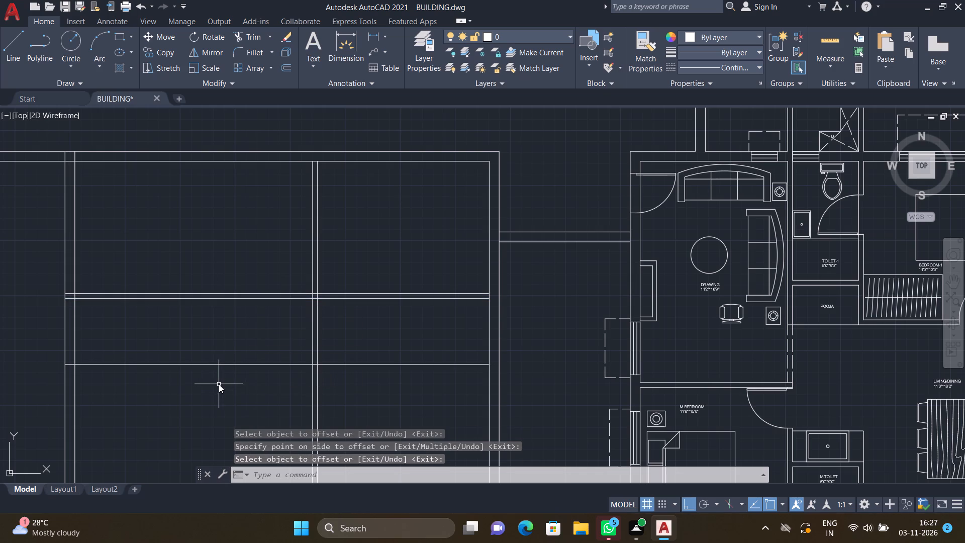
key("Return")
type("4.5\"")
key("Return")
scroll(208, 389, "down", 1)
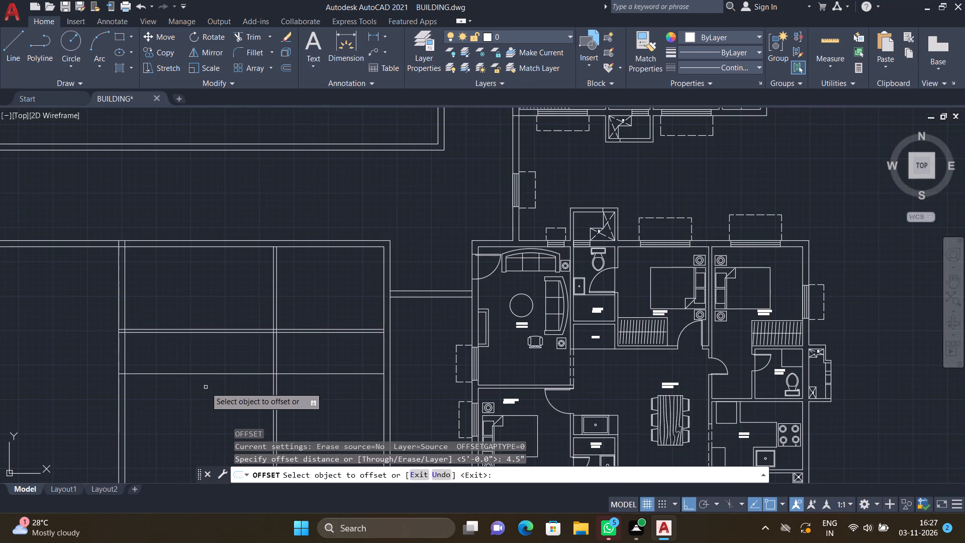
left_click(215, 373)
left_click(212, 390)
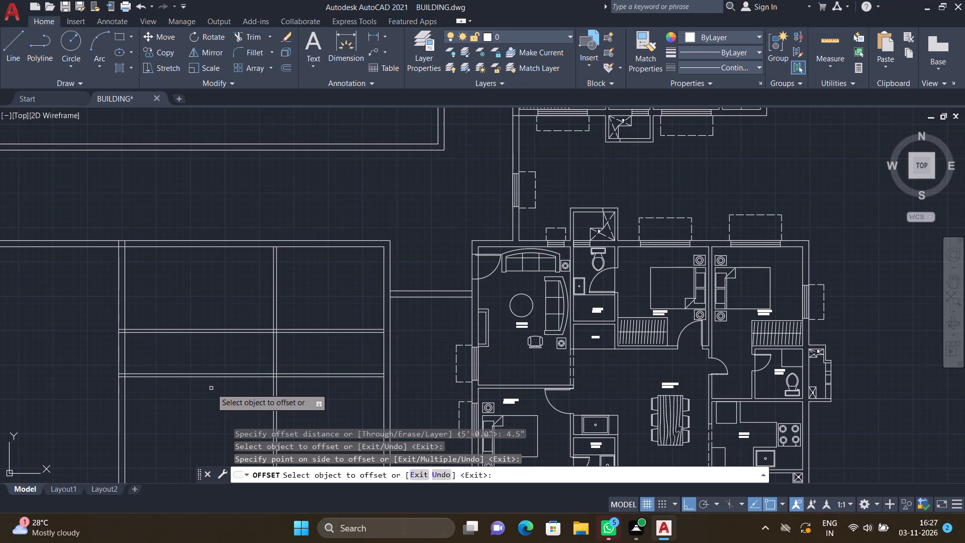
key("Return")
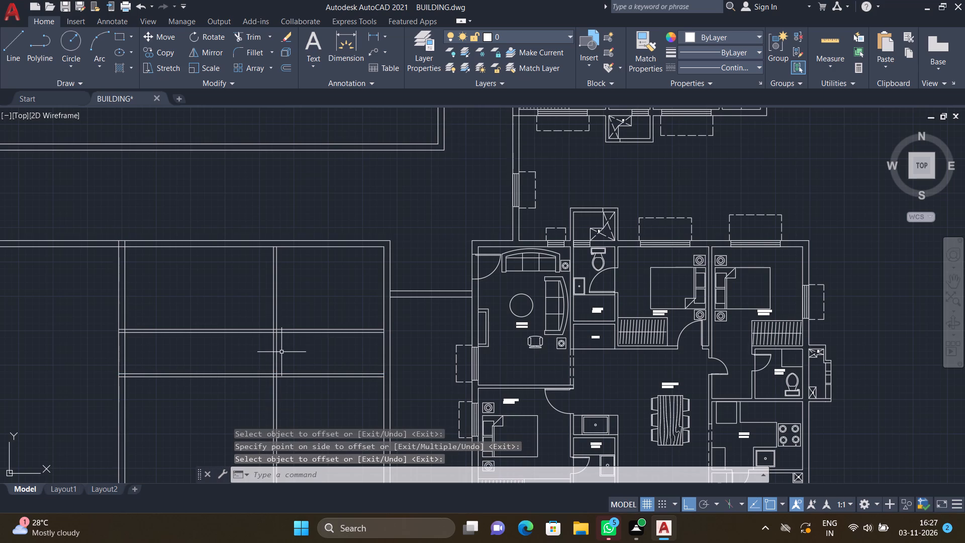
Trim away both lines of the north-south partition south of the first east-west partition, including the short pieces inside the second partition.
type("TR")
key("Return")
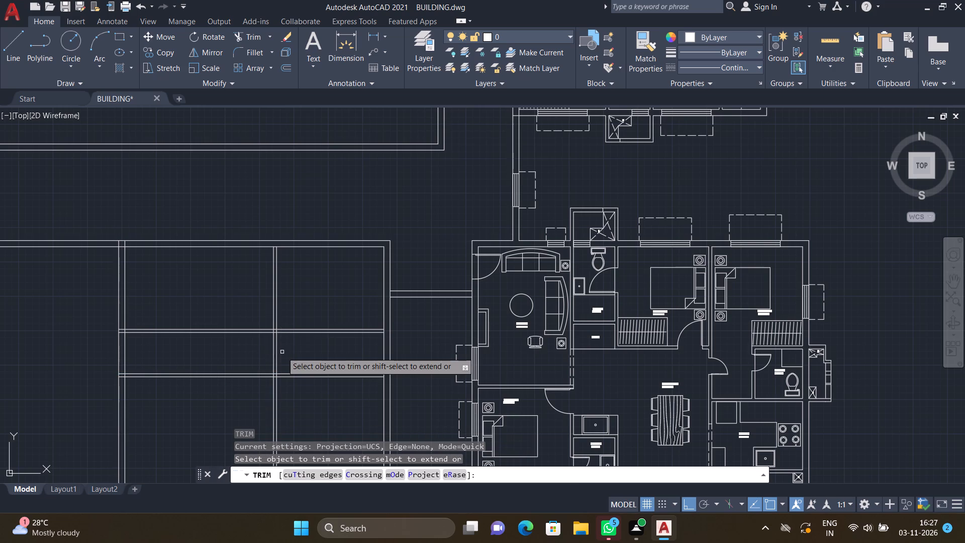
left_click_drag(268, 355, 290, 358)
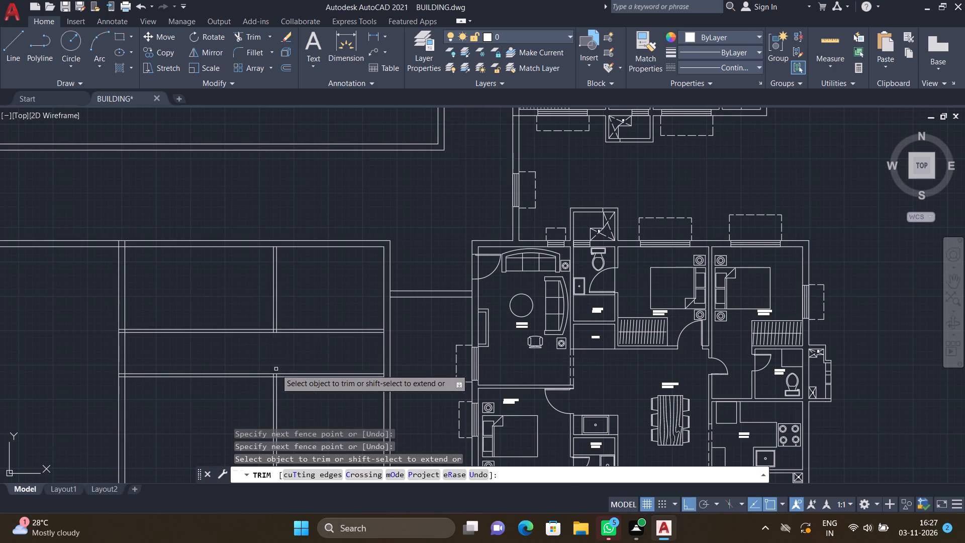
scroll(274, 386, "down", 3)
scroll(277, 425, "up", 2)
left_click_drag(248, 400, 273, 403)
left_click(273, 403)
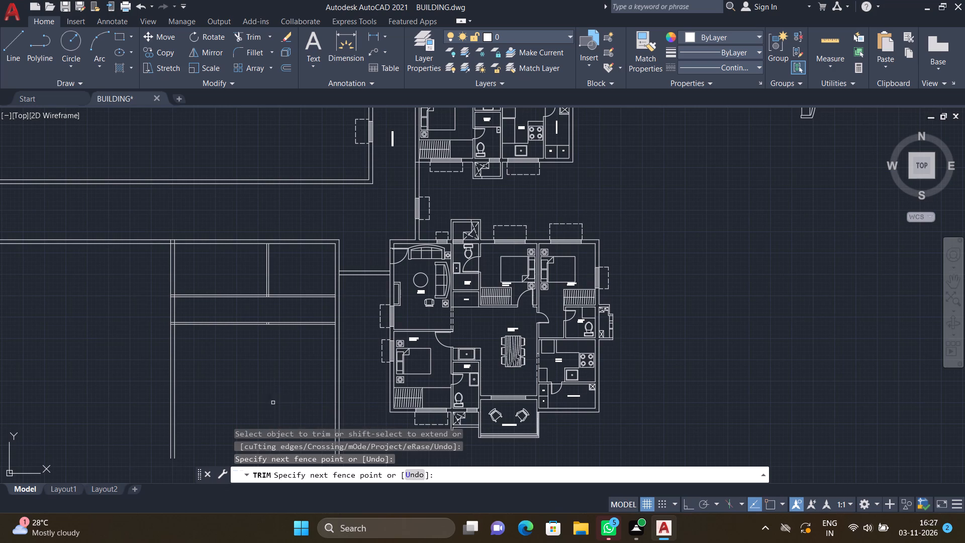
left_click(259, 351)
scroll(266, 319, "up", 2)
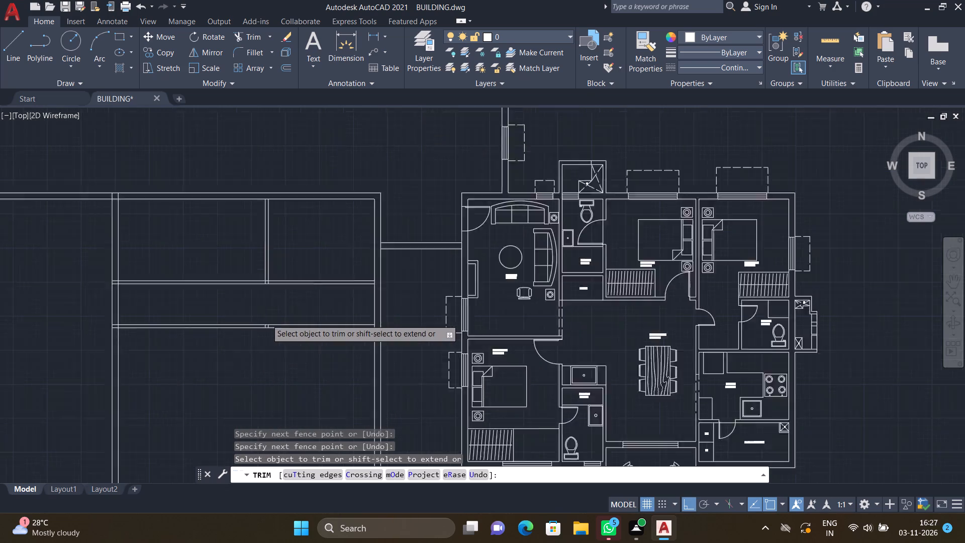
scroll(266, 320, "up", 4)
left_click(252, 345)
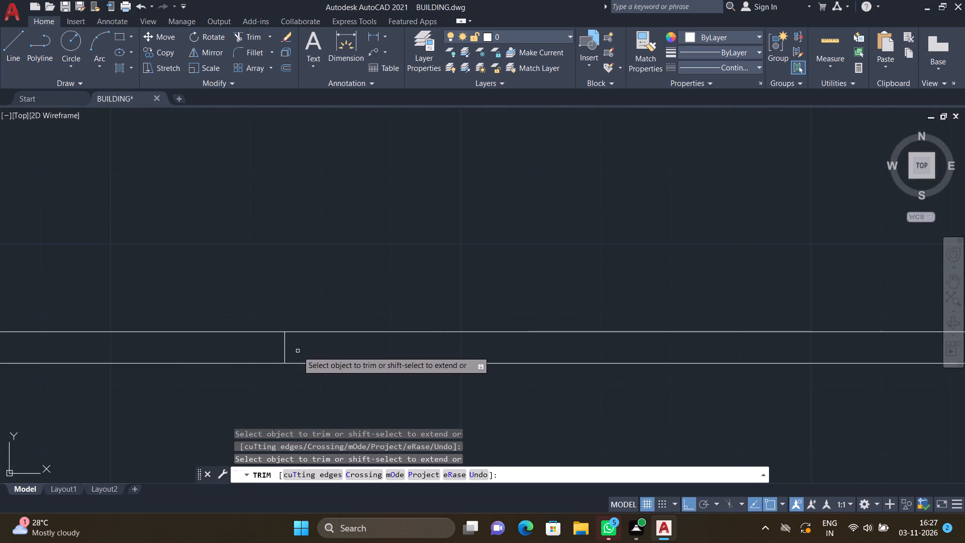
left_click(284, 345)
key("Return")
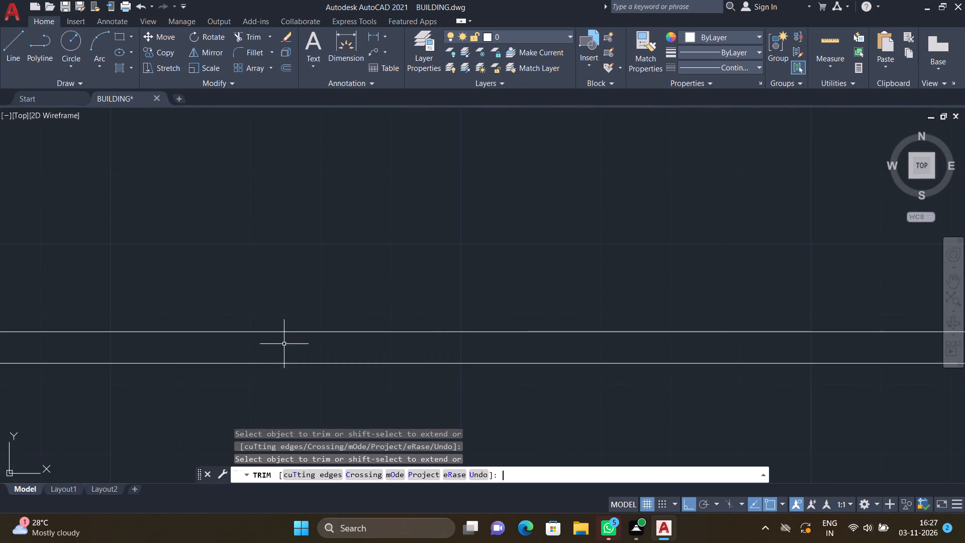
Offset the east face of the rooms' western 9" north-south wall 9' to the east.
scroll(281, 341, "down", 5)
scroll(227, 382, "down", 2)
scroll(182, 459, "up", 2)
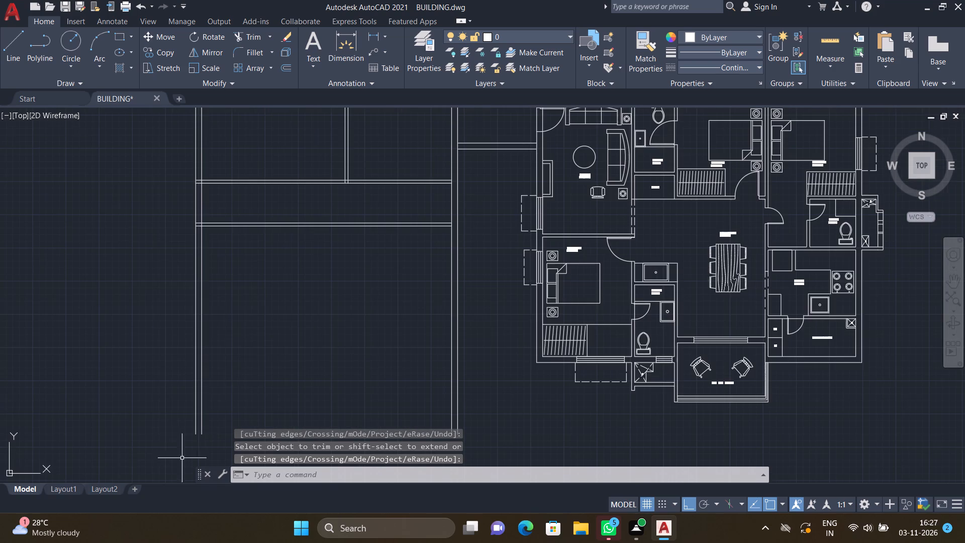
key("o")
key("Return")
key("9")
key("apostrophe")
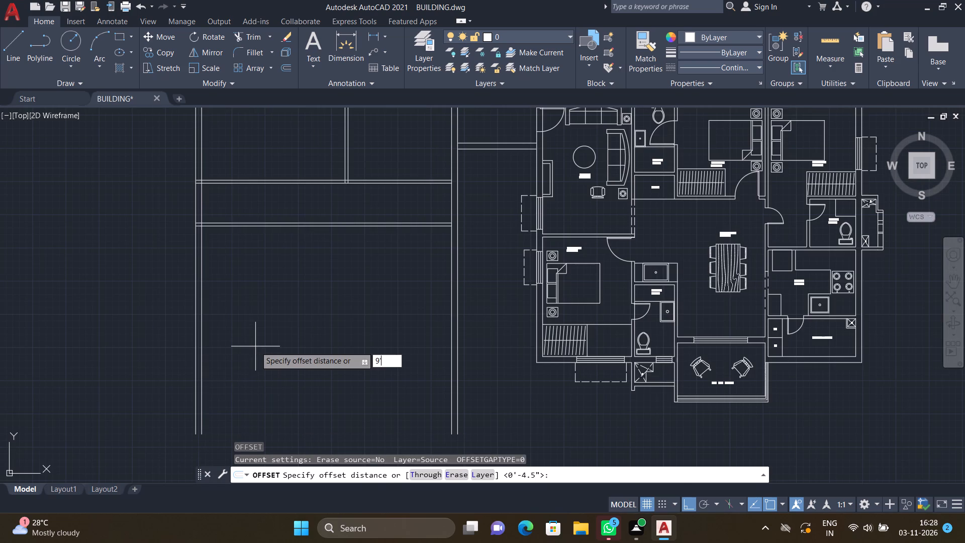
key("Return")
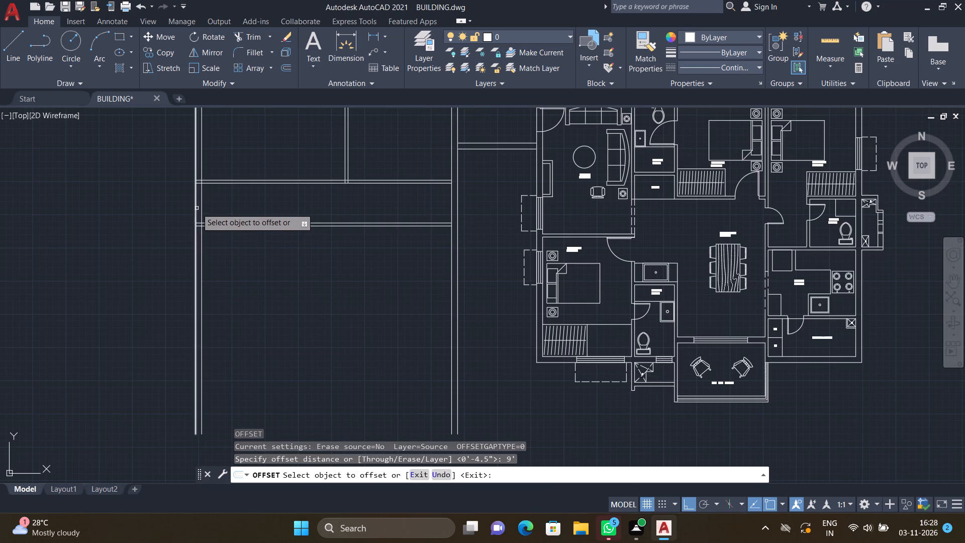
left_click(203, 209)
left_click(276, 205)
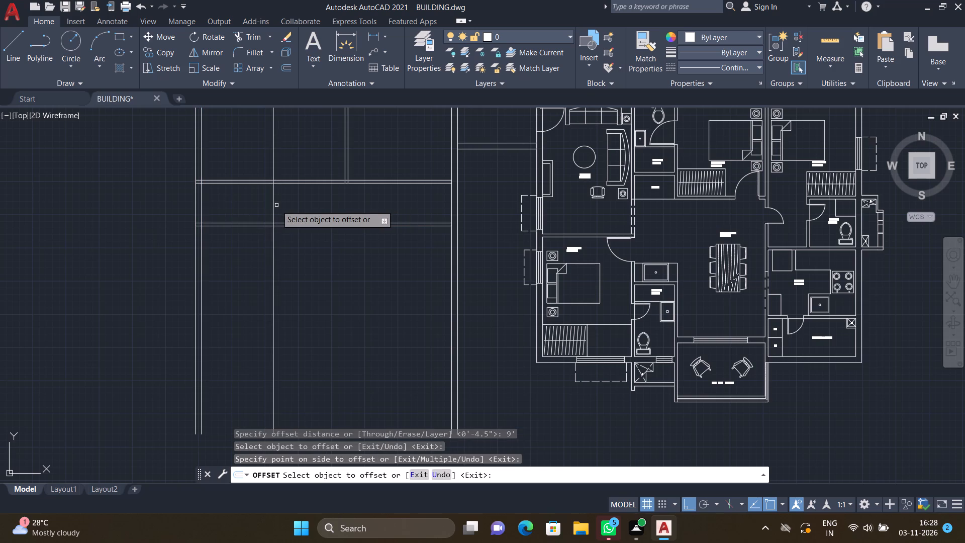
key("Return")
Trim the new north-south line north and south of the strip between the two east-west partitions.
scroll(279, 202, "down", 2)
scroll(279, 171, "up", 2)
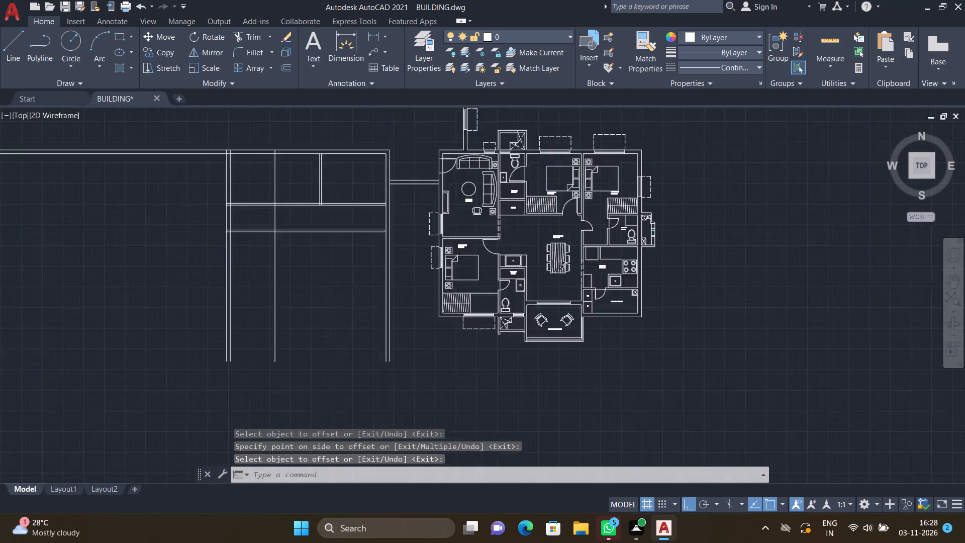
scroll(279, 171, "up", 1)
type("TR")
key("Return")
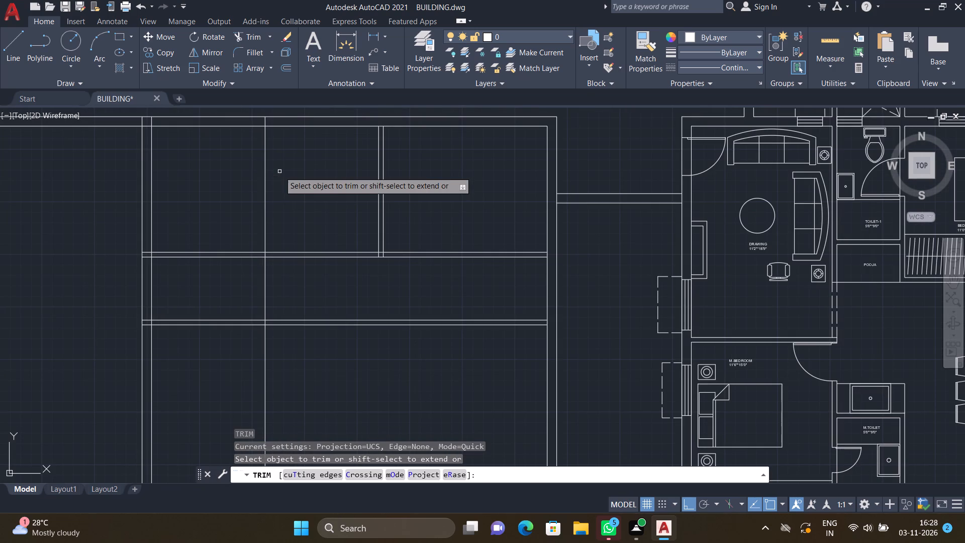
left_click(264, 168)
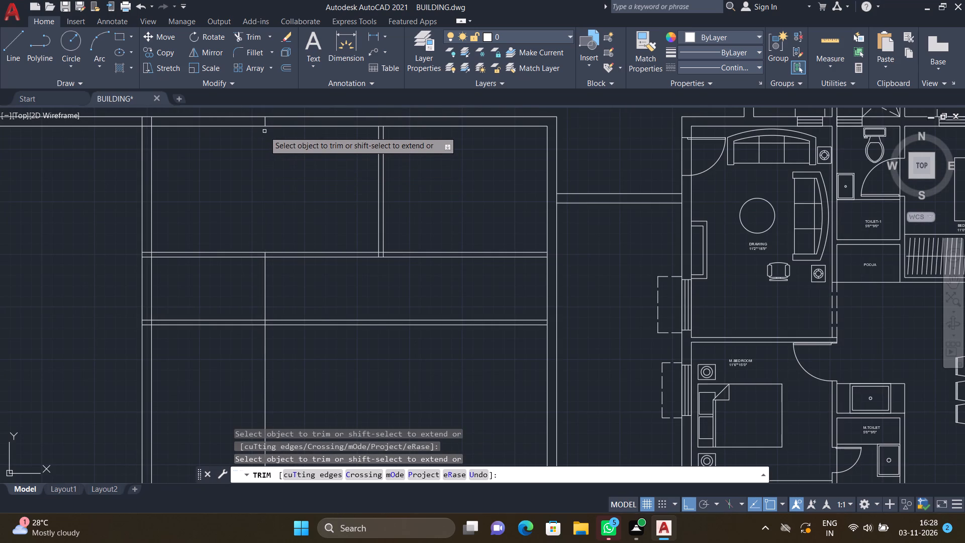
left_click(265, 121)
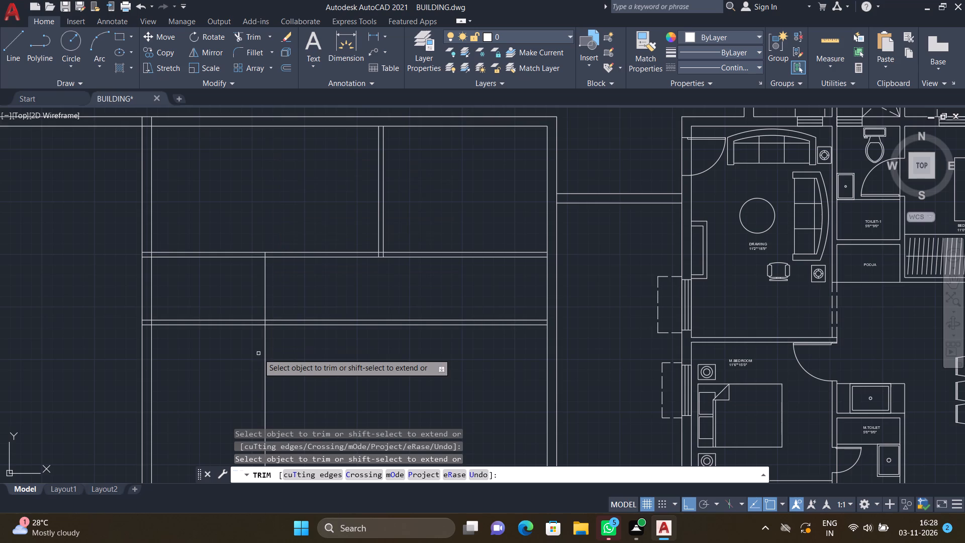
left_click(264, 353)
key("Return")
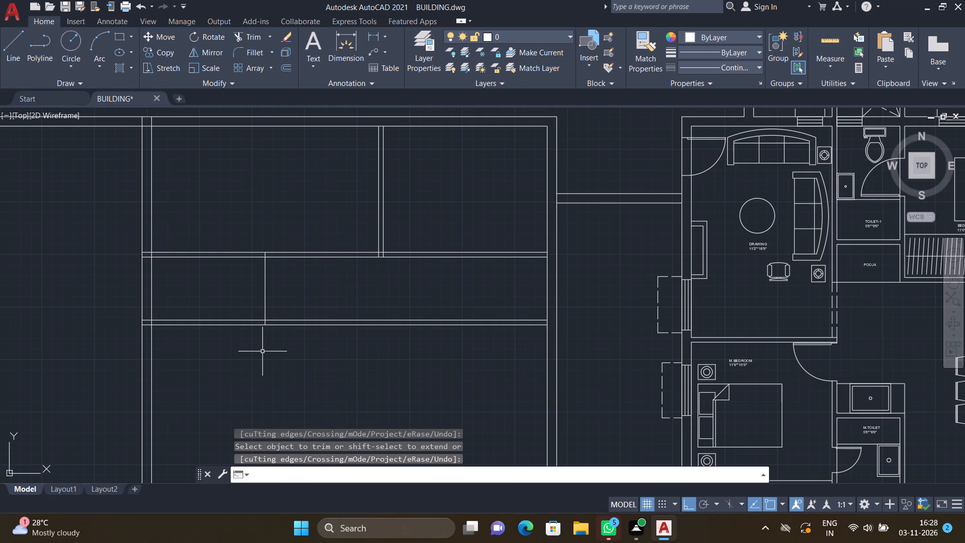
Offset the trimmed north-south line 4.5" to the east to form a partition across the strip.
key("o")
key("Return")
type("4.5\"")
key("Return")
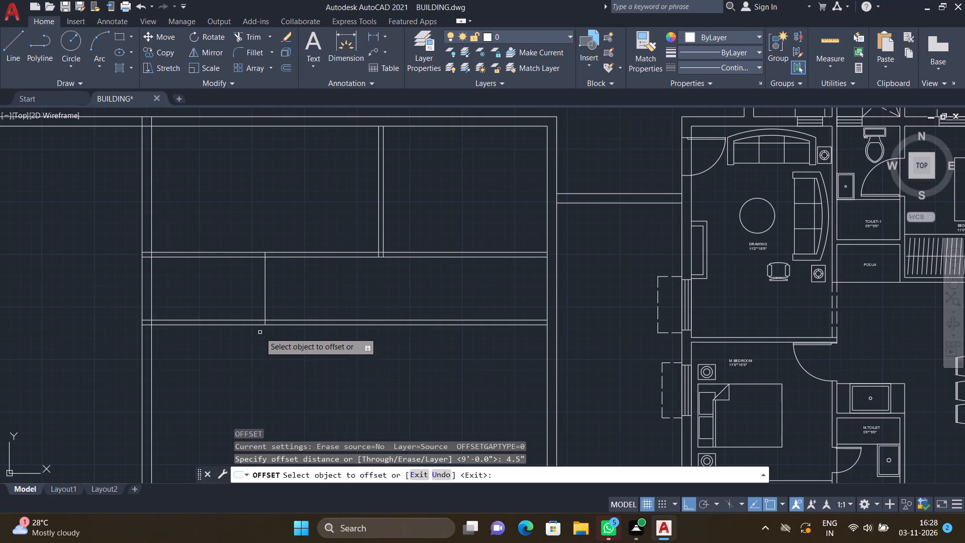
left_click(265, 293)
left_click(292, 293)
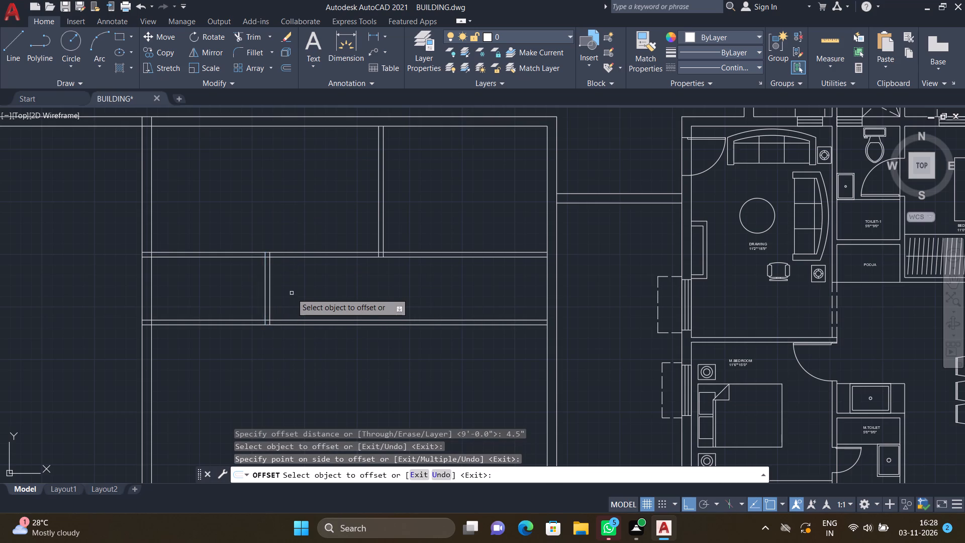
key("Return")
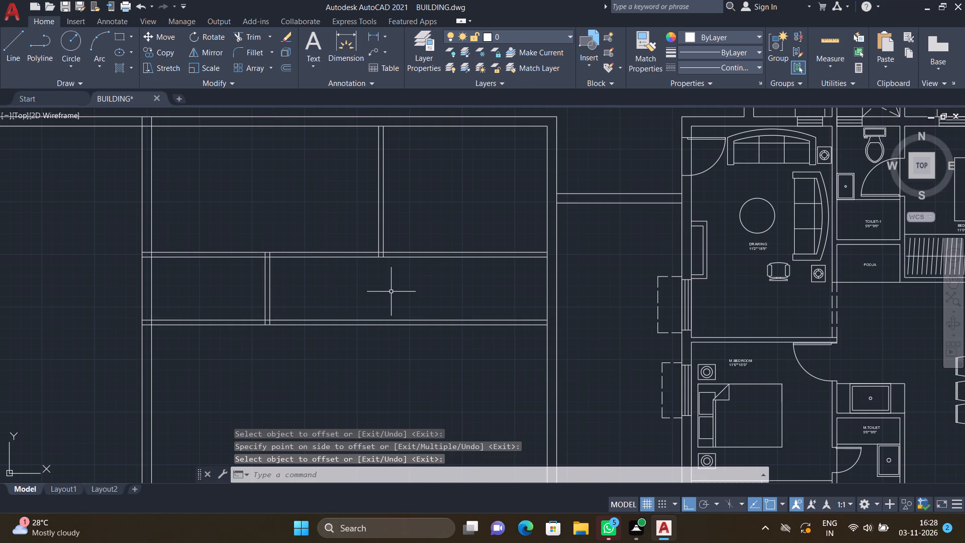
Offset the west face of the rooms' eastern 9" north-south wall 8' to the west.
scroll(360, 295, "down", 2)
scroll(424, 286, "up", 3)
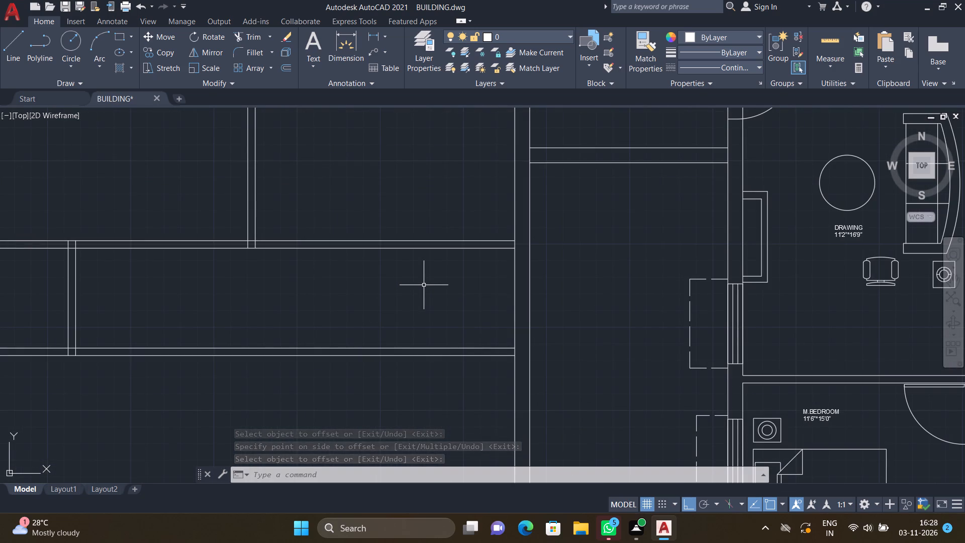
key("o")
key("Return")
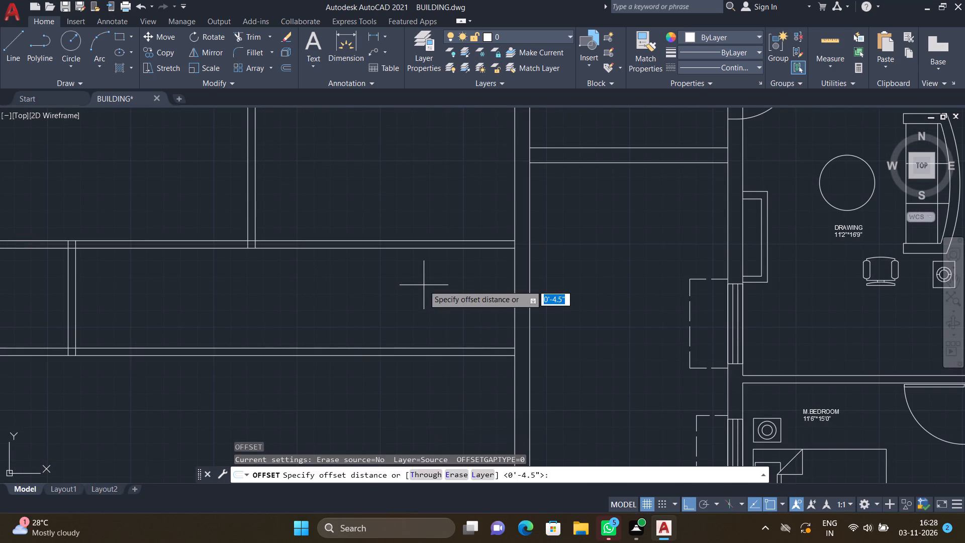
type("8'")
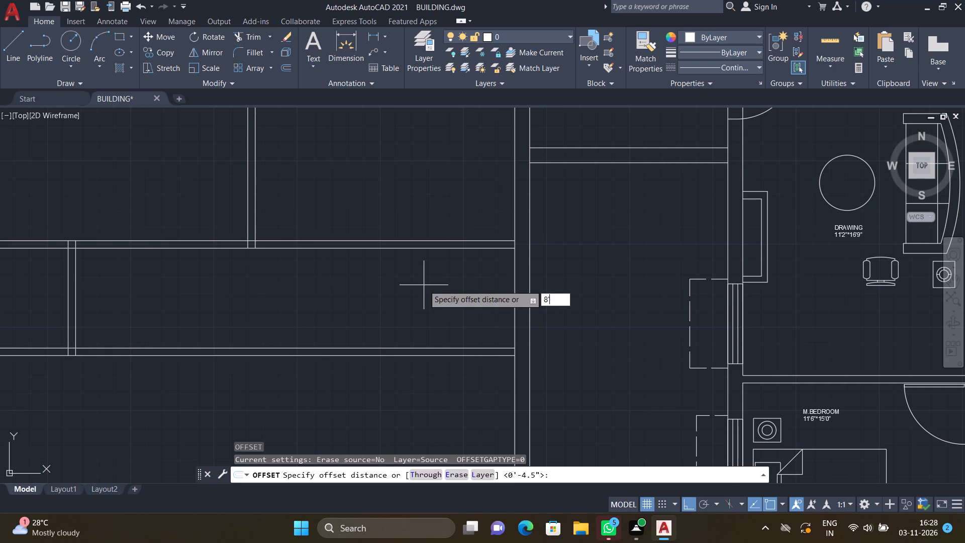
key("Return")
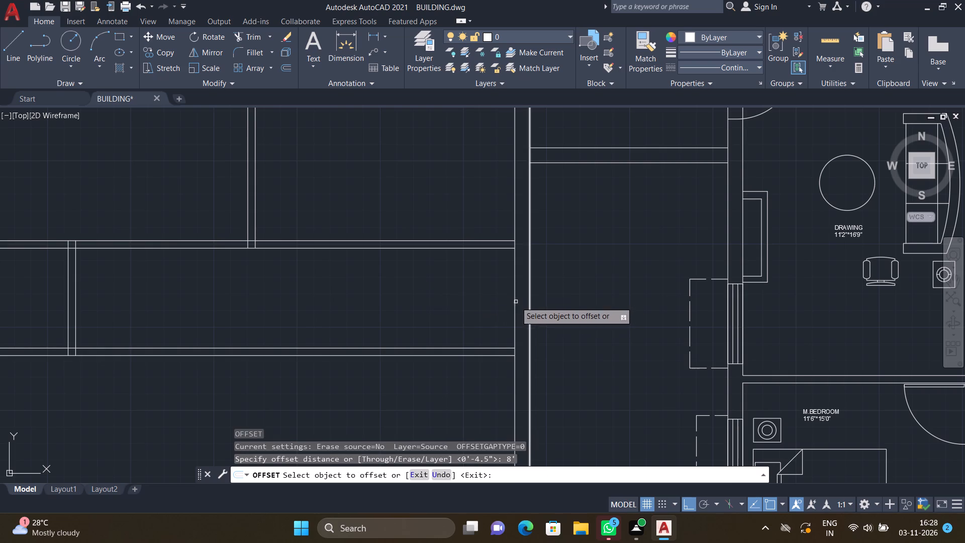
left_click(515, 302)
left_click(390, 321)
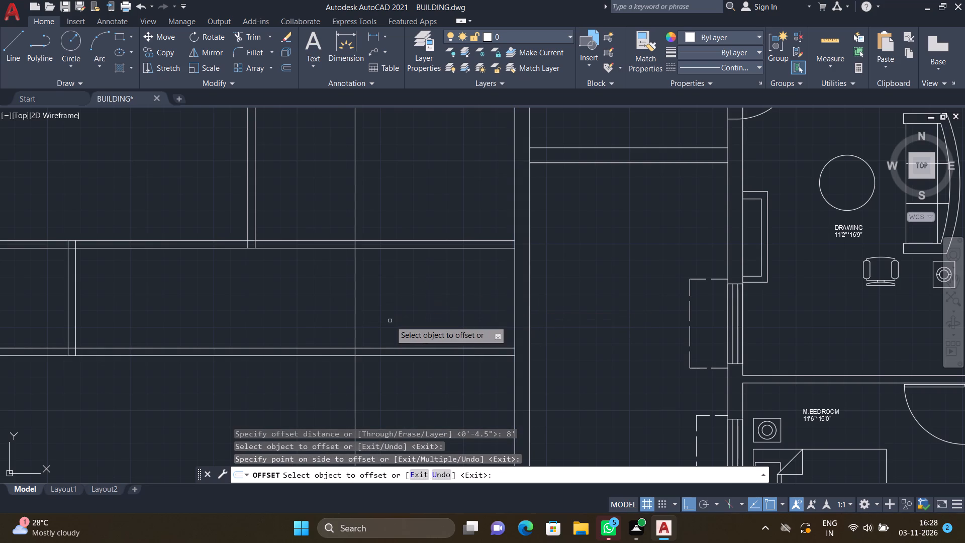
key("Return")
Trim the newest north-south line north and south of the strip between the two east-west partitions.
type("TR")
key("Return")
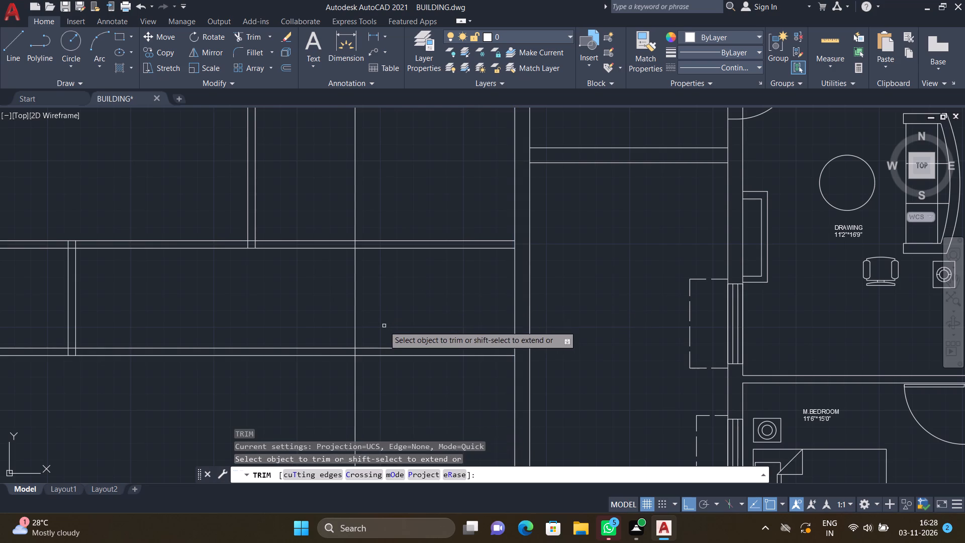
scroll(375, 310, "down", 2)
left_click(367, 255)
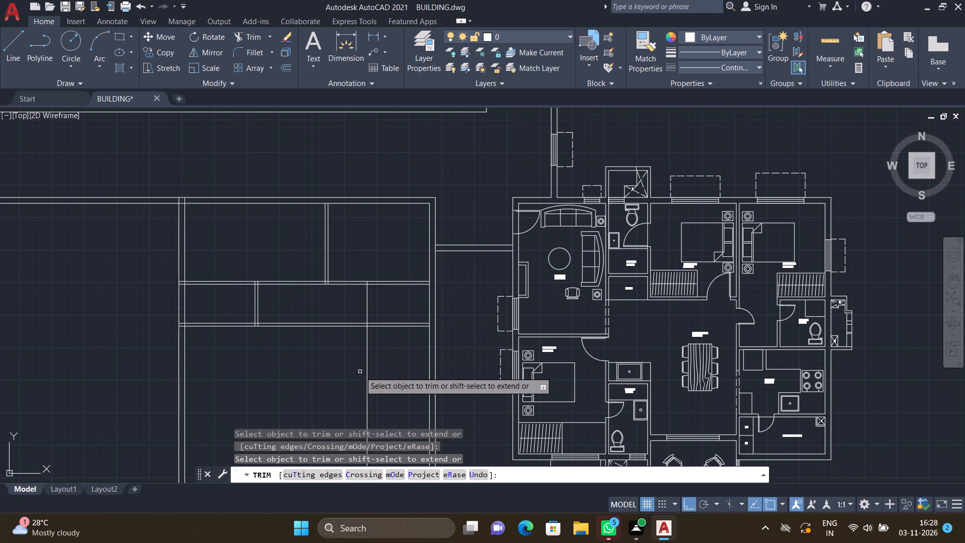
left_click(365, 372)
key("Return")
Offset the trimmed north-south line 4.5" to the west to form the strip's second cross partition.
key("o")
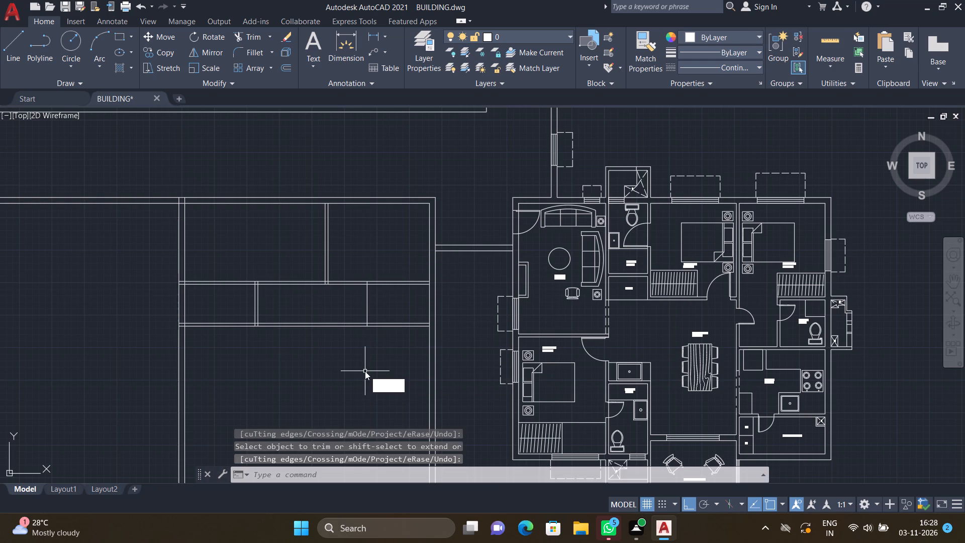
key("Return")
type("4.5\"")
key("Return")
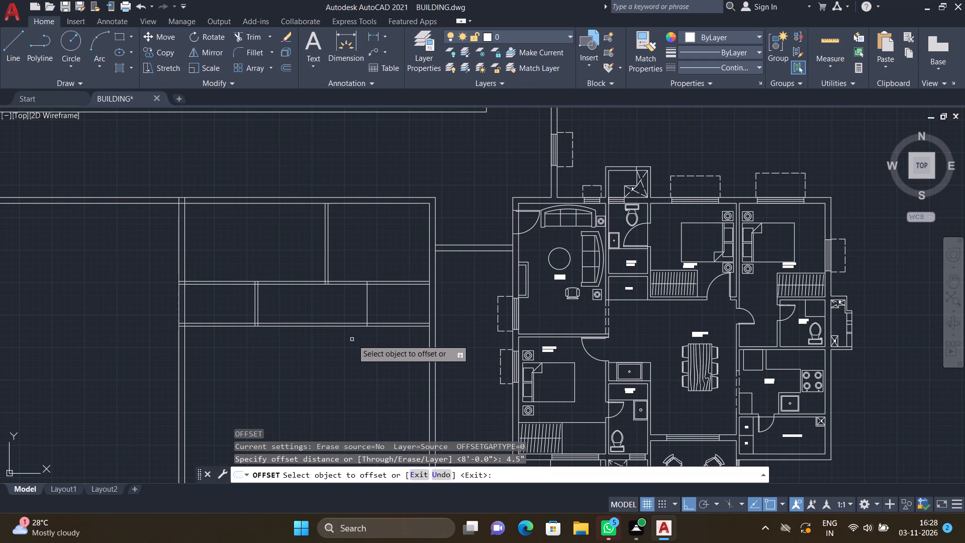
scroll(367, 305, "up", 1)
left_click(365, 302)
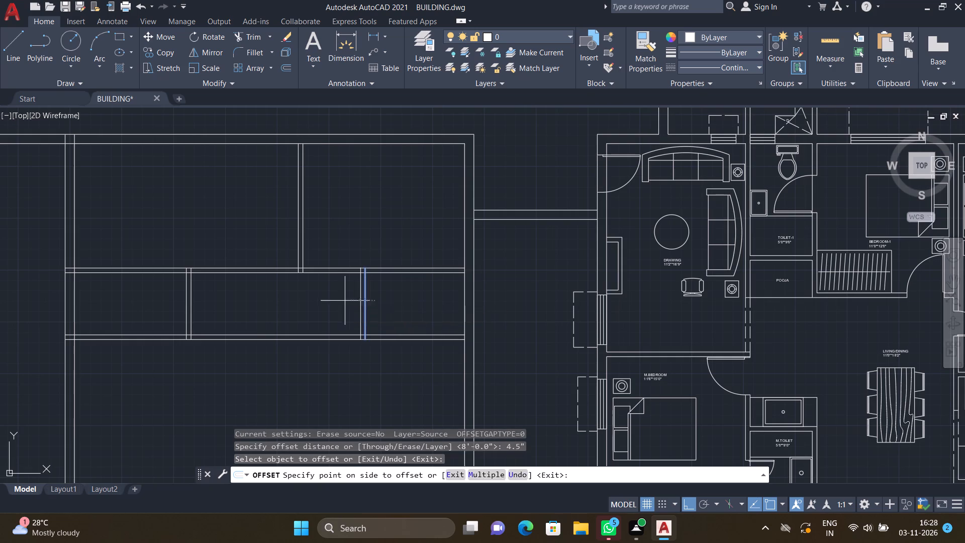
left_click(345, 301)
key("Return")
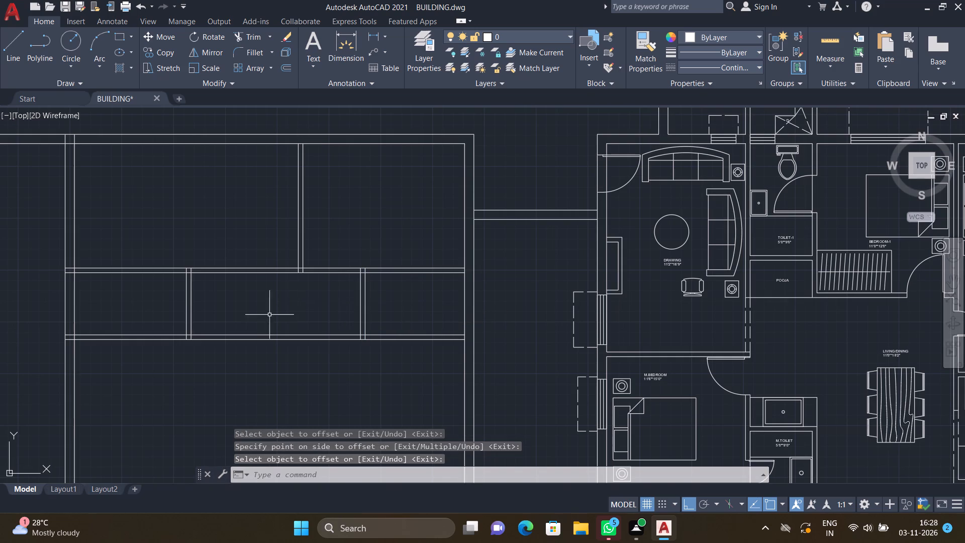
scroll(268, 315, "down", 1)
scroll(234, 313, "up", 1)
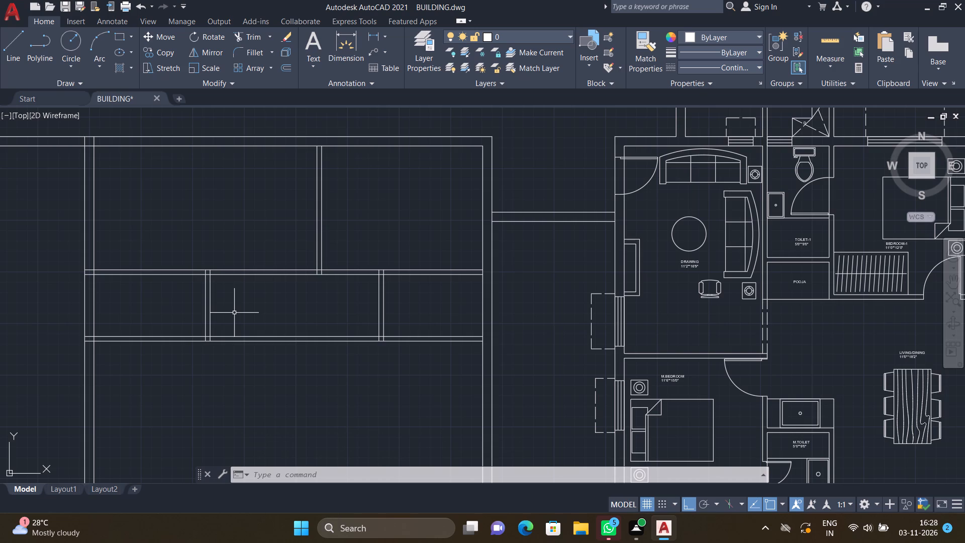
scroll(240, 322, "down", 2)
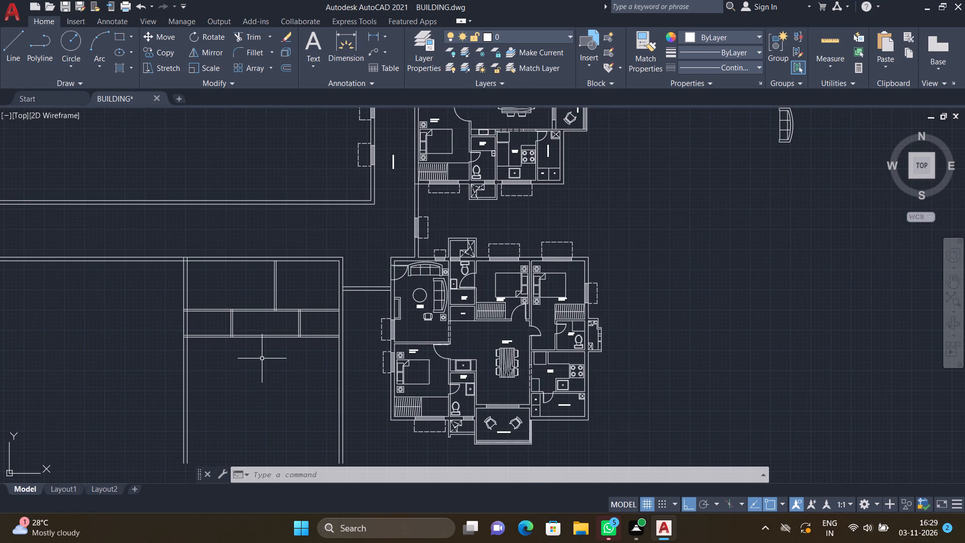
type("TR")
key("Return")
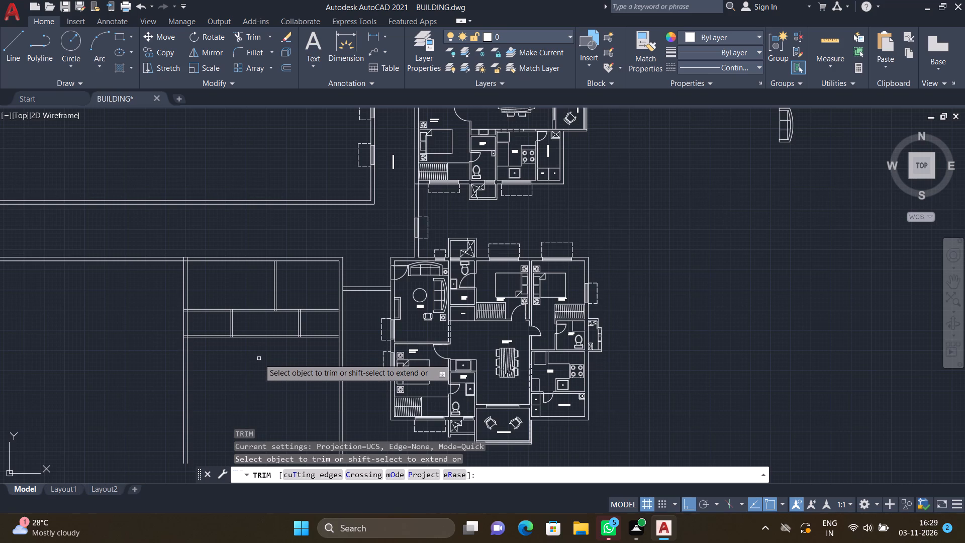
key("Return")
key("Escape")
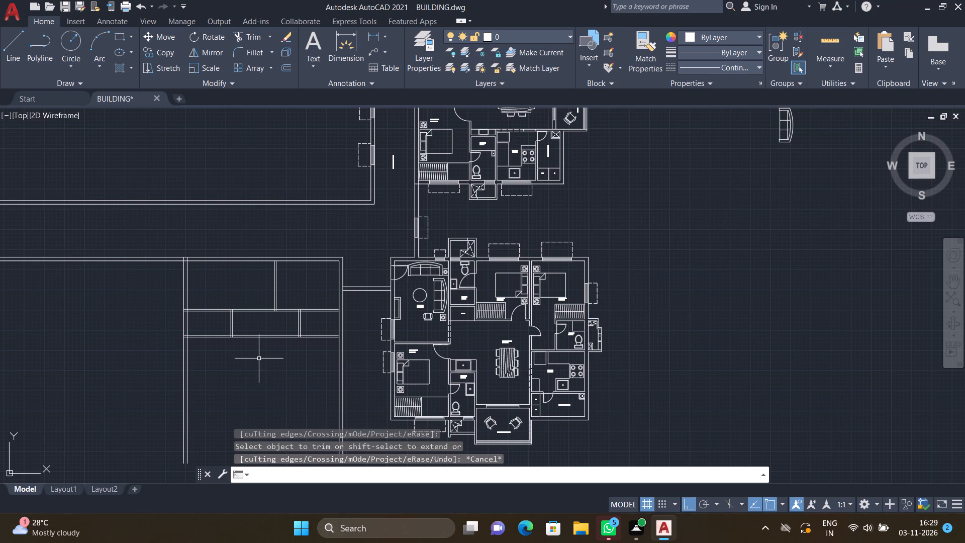
Offset the south line of the strip's southern partition 13'3" to the south.
scroll(217, 372, "up", 2)
key("o")
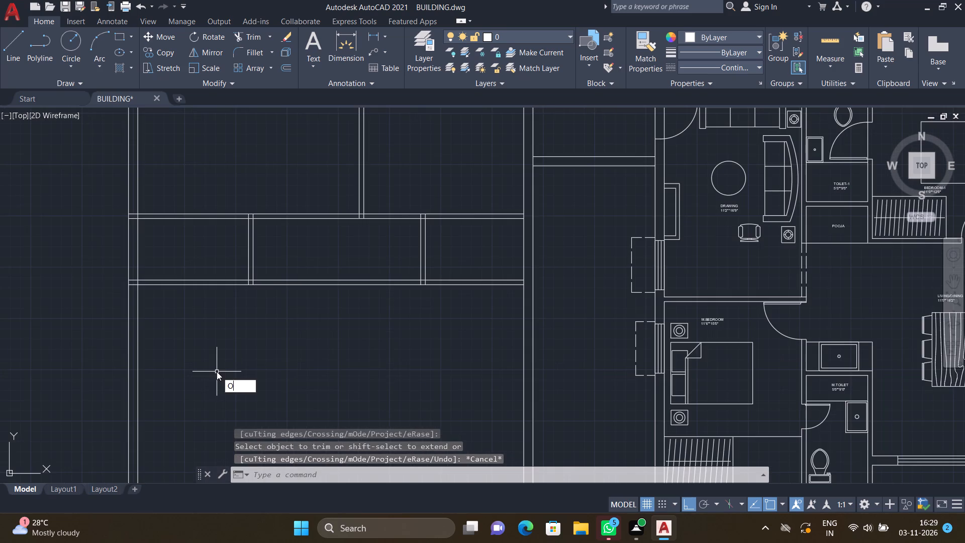
key("Return")
type("13'")
type("3\"")
key("Return")
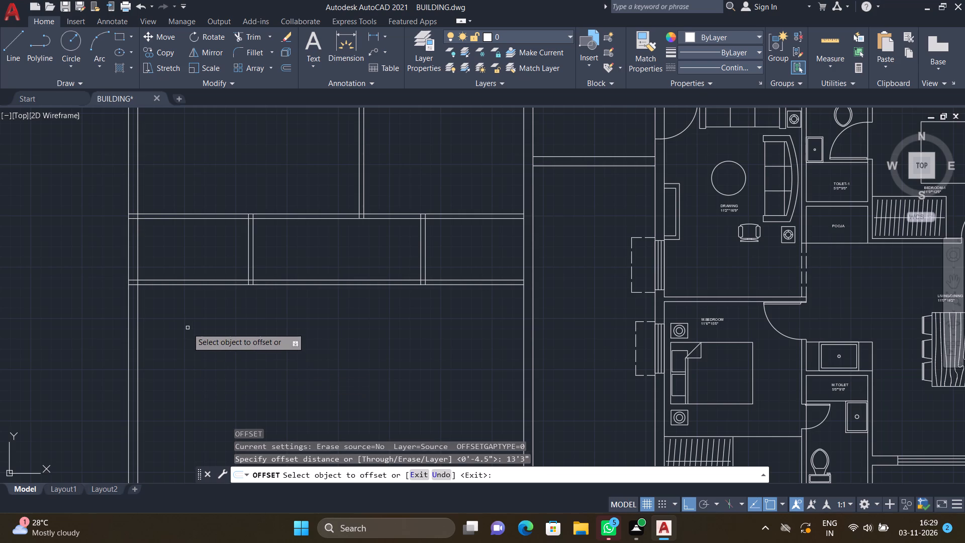
left_click(201, 284)
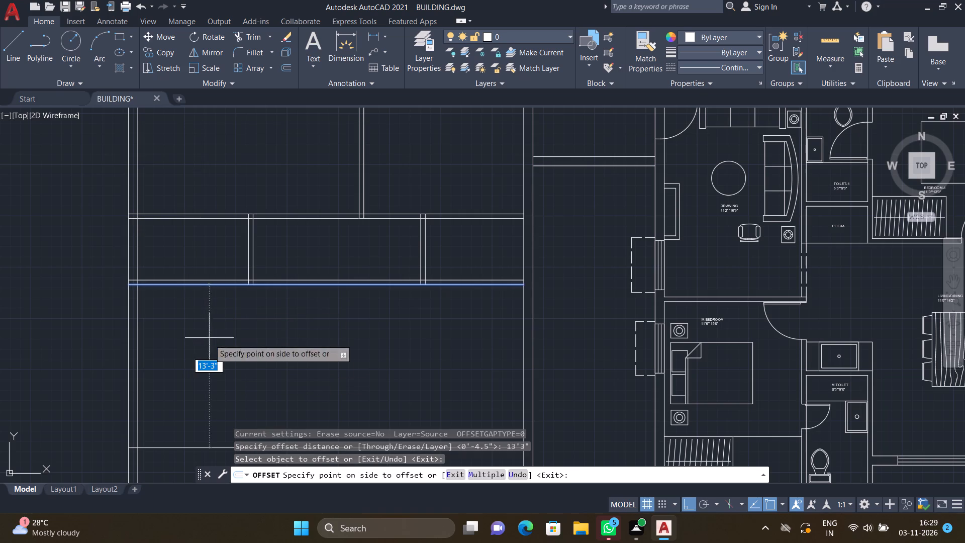
left_click(221, 400)
key("Return")
Offset the new east-west line 9" to the south to form the southern room's south wall.
scroll(215, 404, "down", 1)
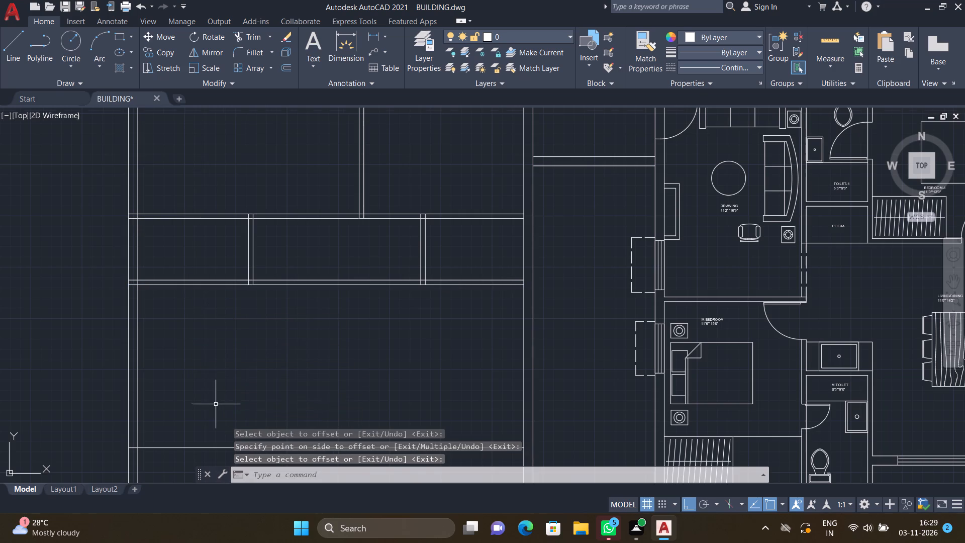
scroll(215, 404, "down", 1)
scroll(205, 444, "up", 2)
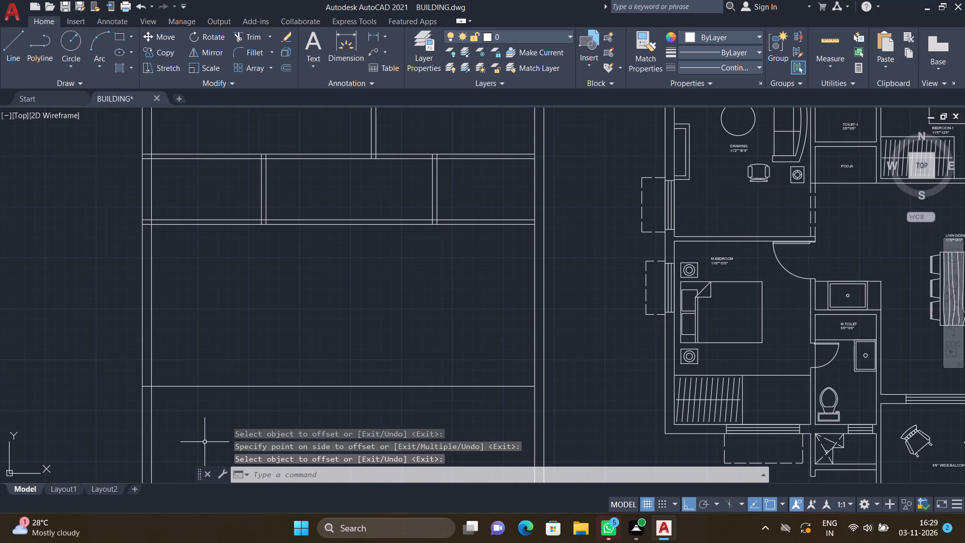
key("o")
key("Return")
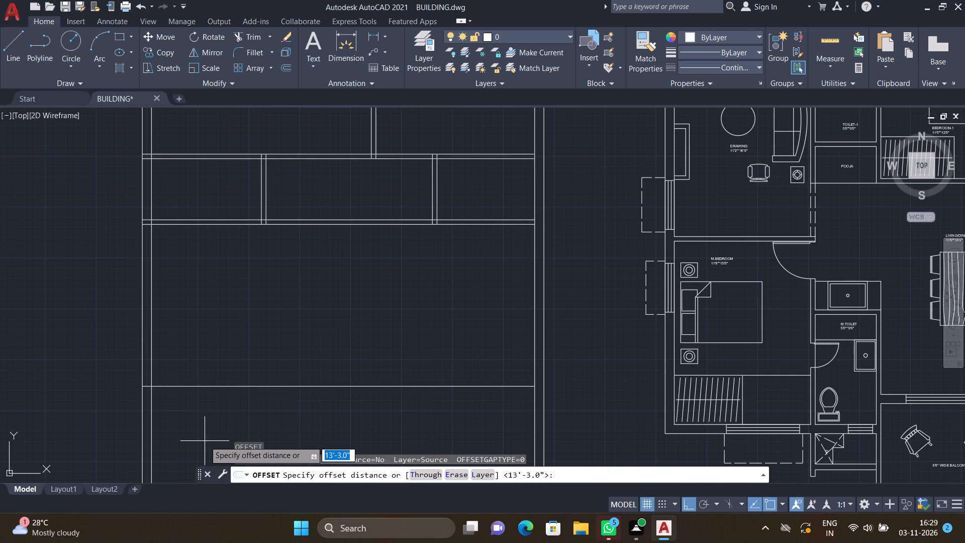
key("9")
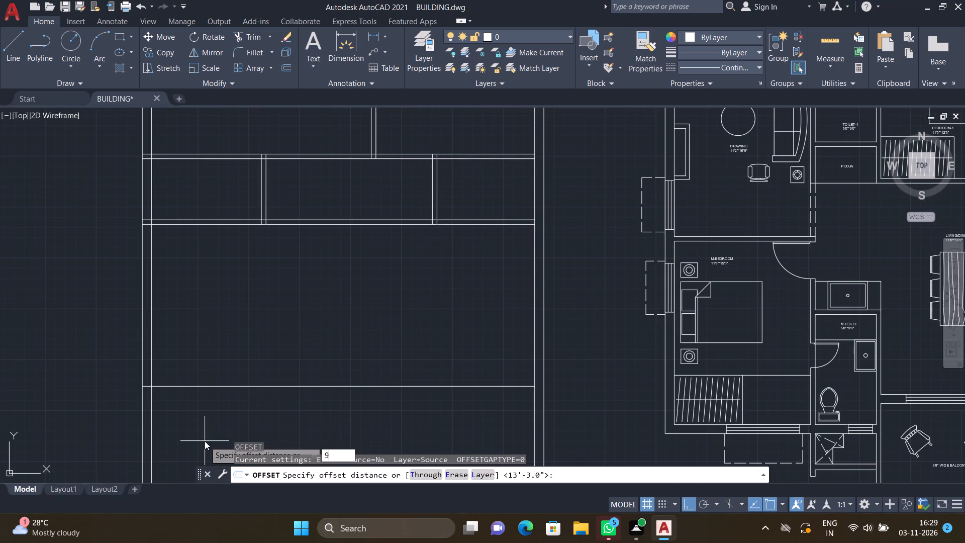
key("shift+quotedbl")
key("Return")
scroll(203, 434, "down", 2)
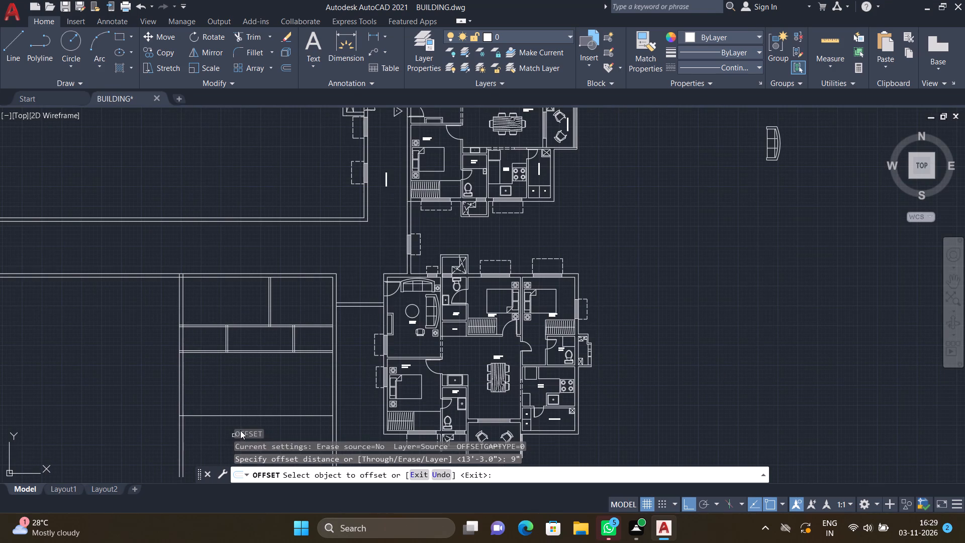
left_click(246, 415)
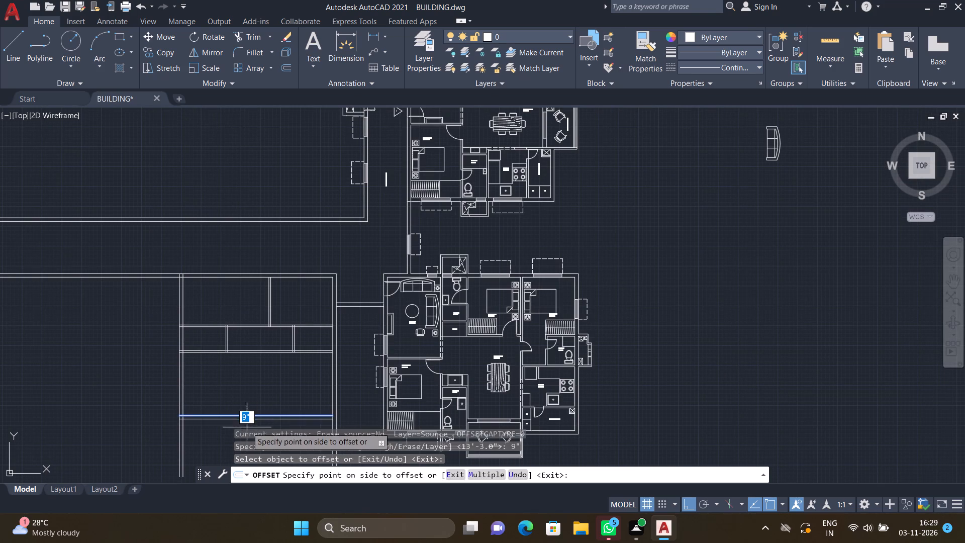
left_click(247, 427)
key("Return")
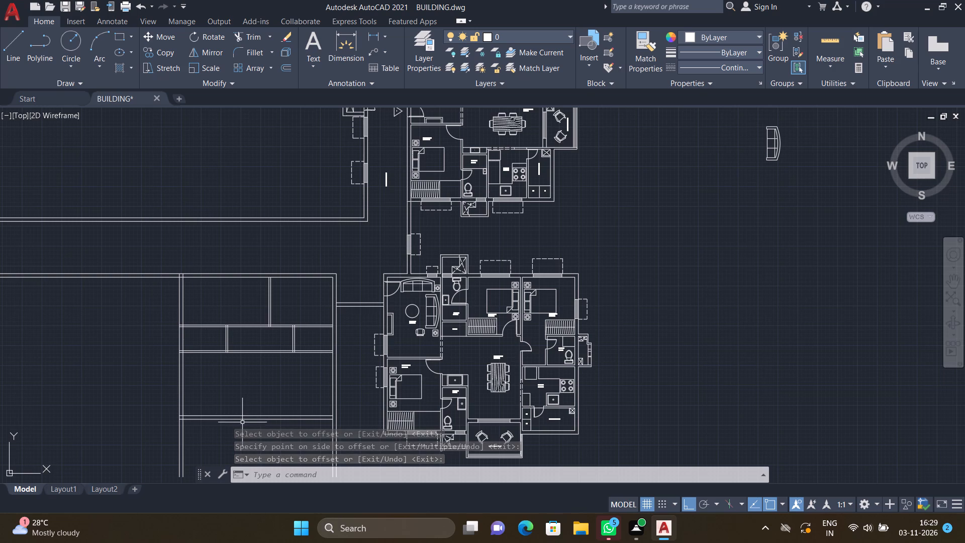
Extend both lines of the new south wall east to the outer face of the eastern 9" wall.
scroll(239, 415, "down", 5)
scroll(250, 438, "up", 3)
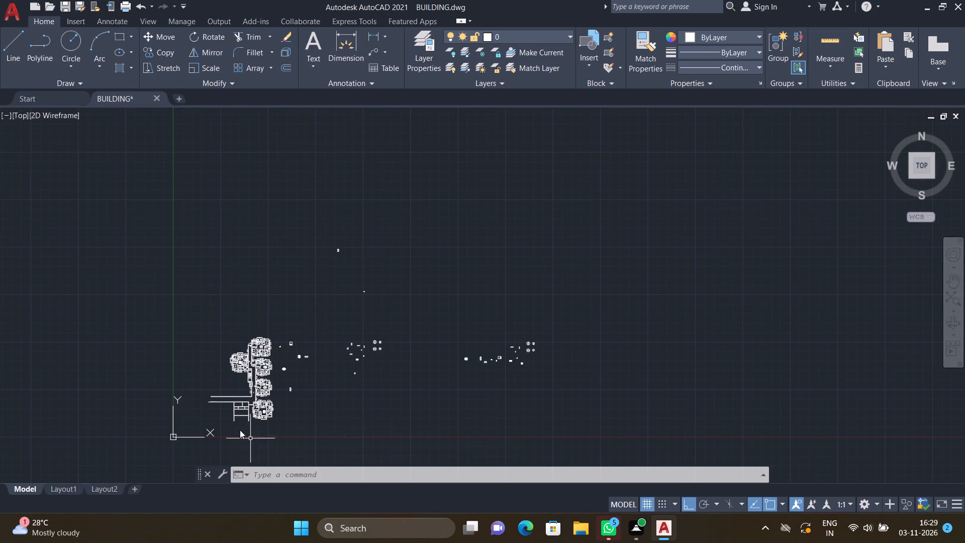
scroll(240, 431, "up", 4)
scroll(300, 343, "up", 3)
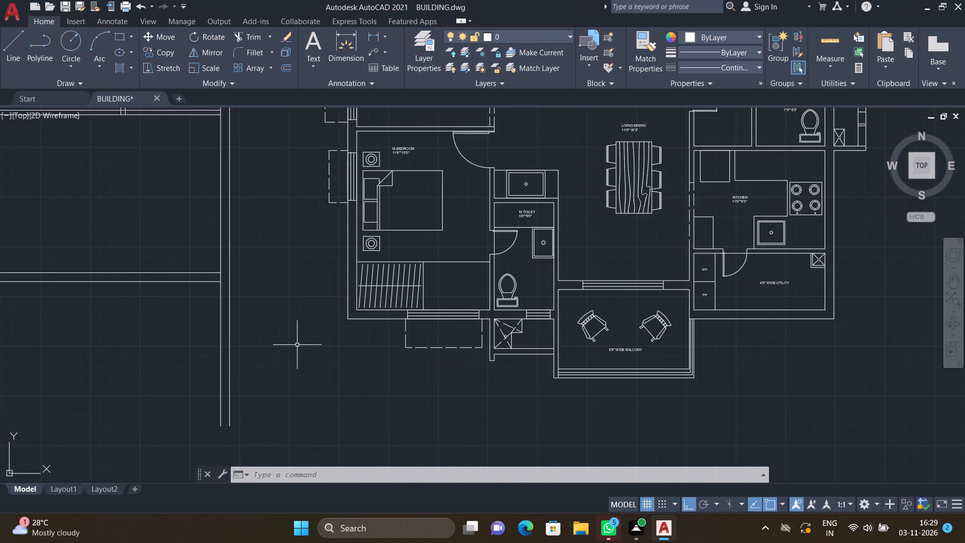
scroll(289, 359, "down", 3)
scroll(181, 360, "up", 3)
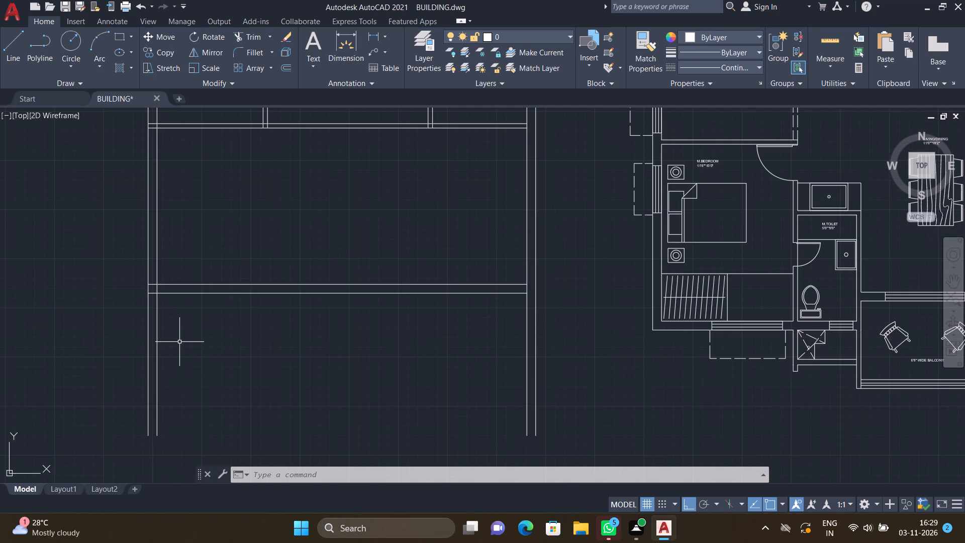
type("EX")
key("Return")
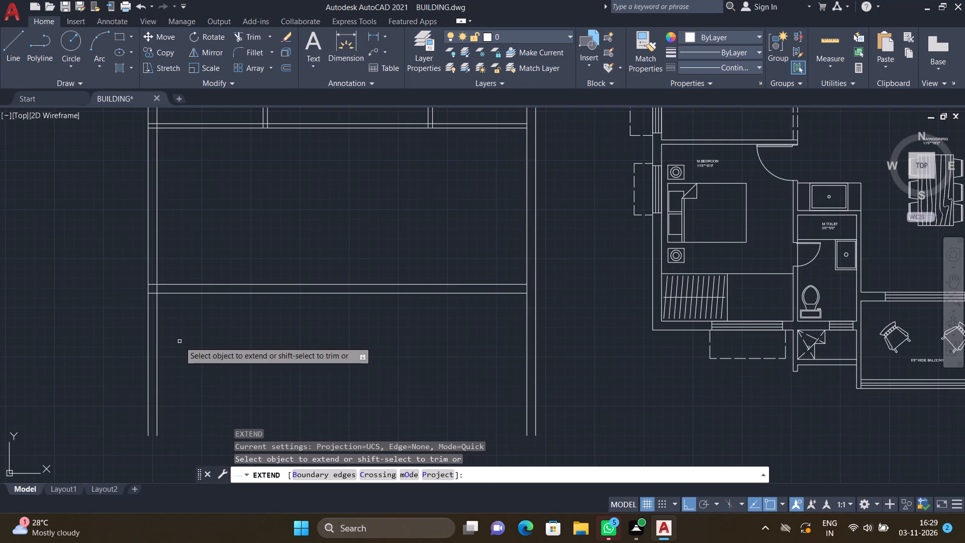
left_click(495, 292)
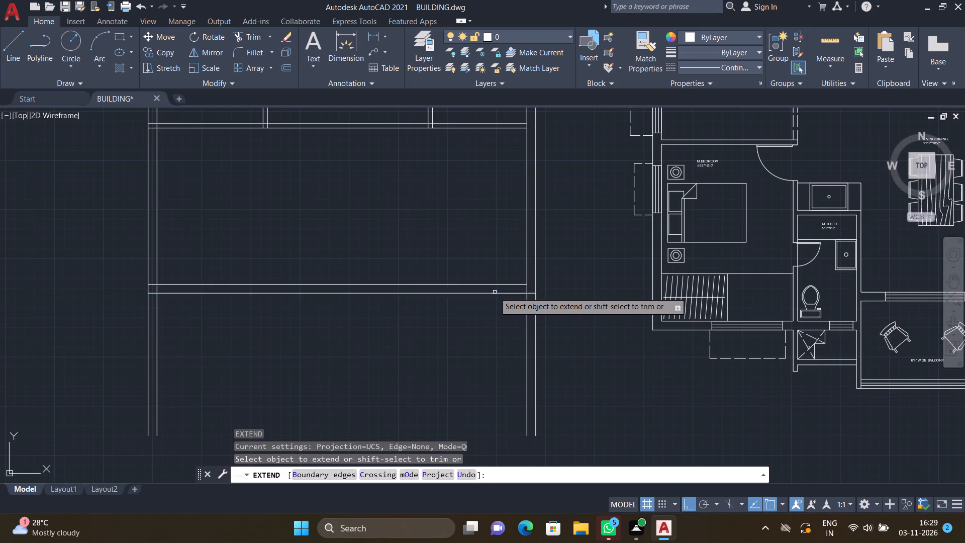
left_click(500, 284)
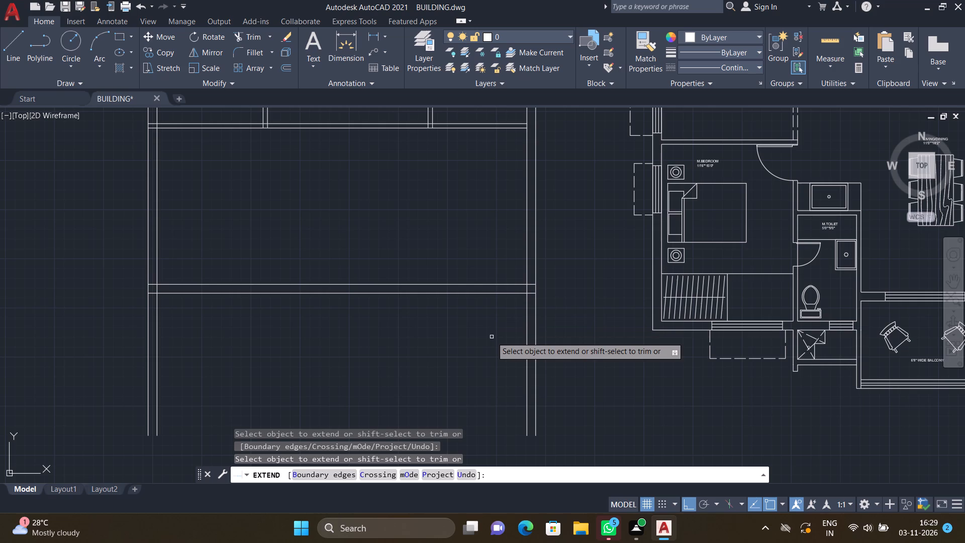
key("Return")
Trim the four lines of the western and eastern 9" walls projecting south of the new south wall.
type("TR")
key("Return")
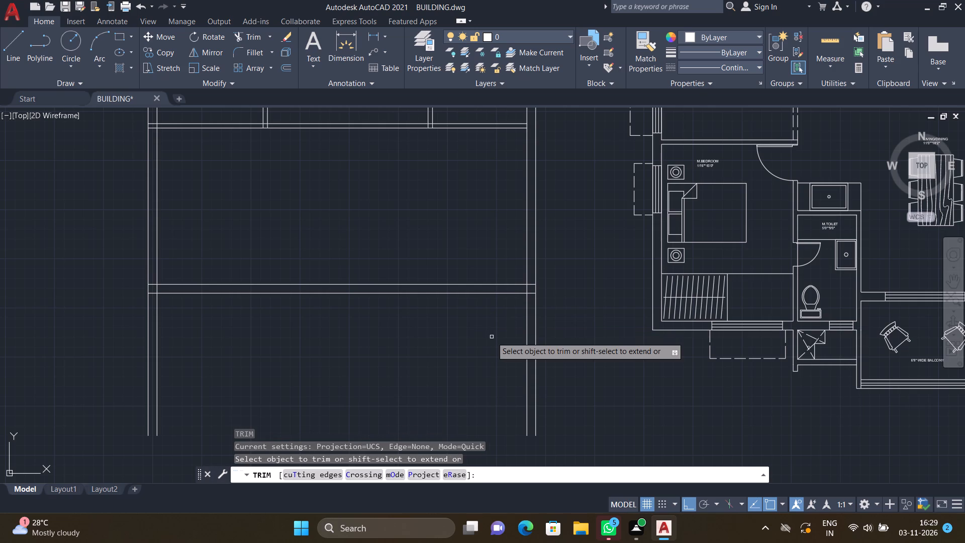
left_click_drag(134, 343, 149, 345)
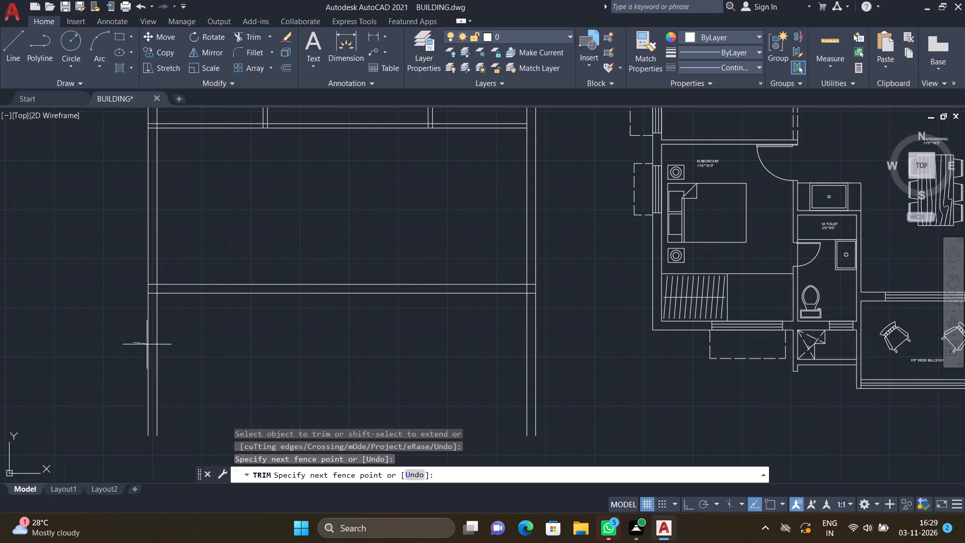
left_click_drag(149, 345, 551, 385)
key("Return")
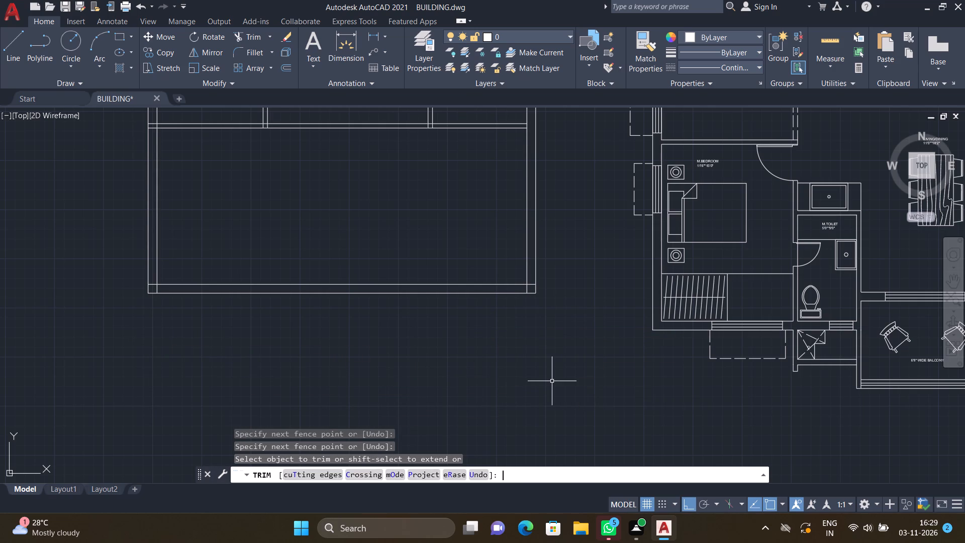
Offset the east face of the rooms' western 9" wall 11' to the east.
scroll(533, 375, "down", 3)
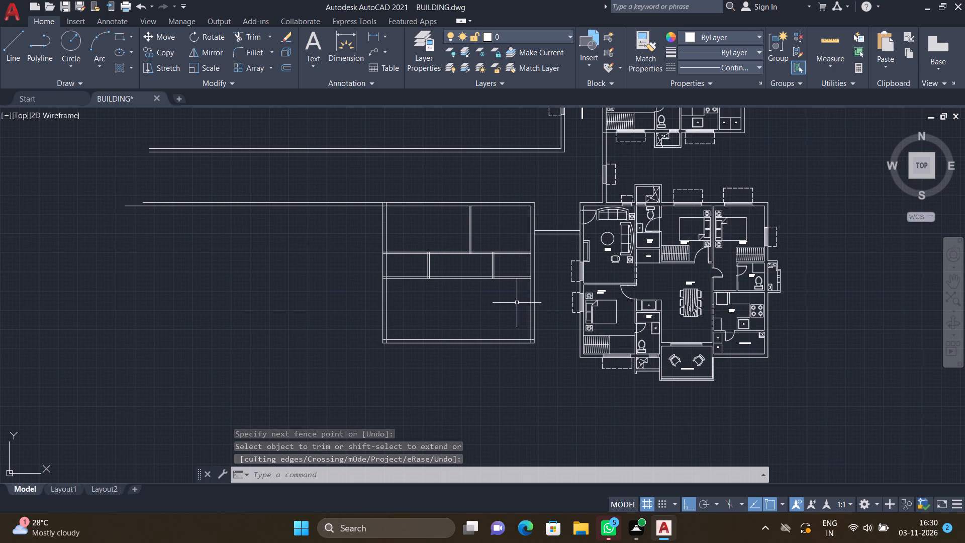
scroll(440, 297, "up", 3)
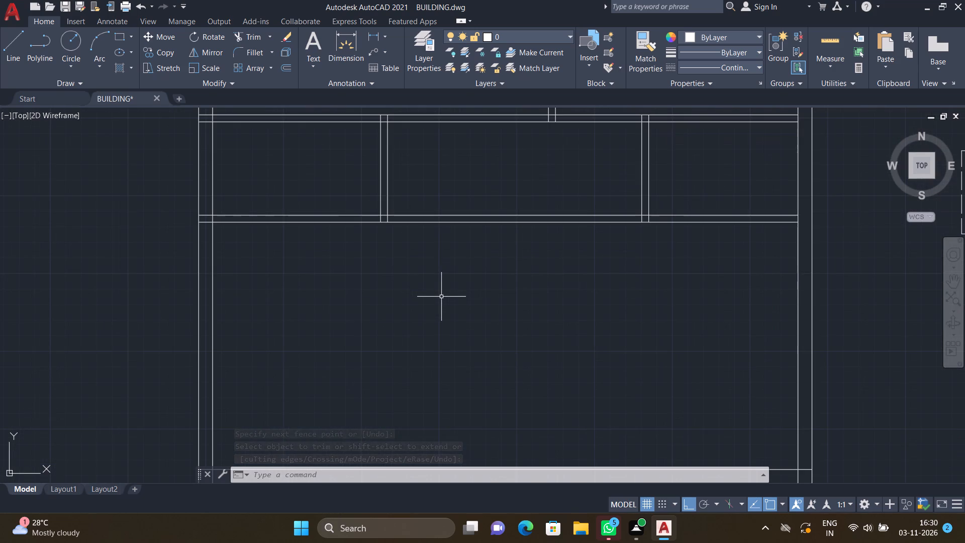
key("o")
key("Return")
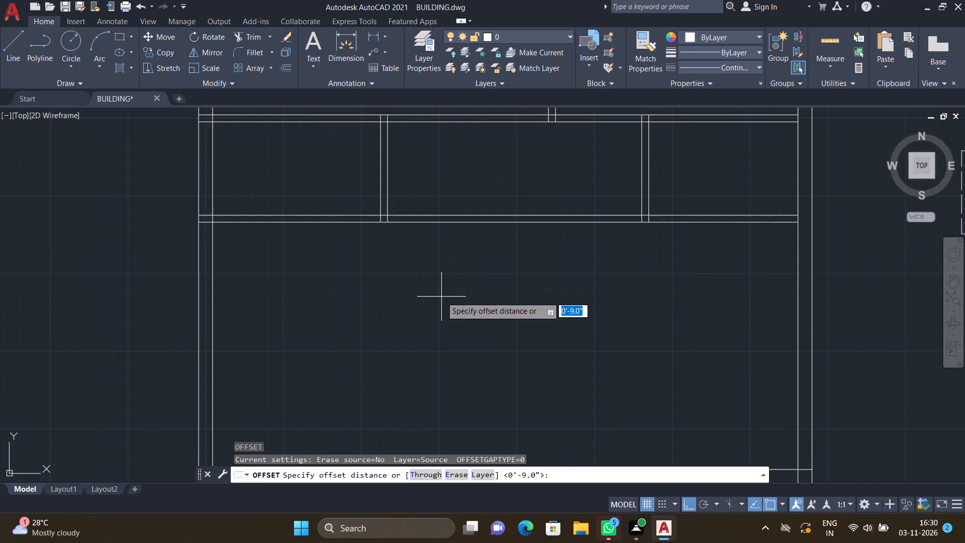
type("11'")
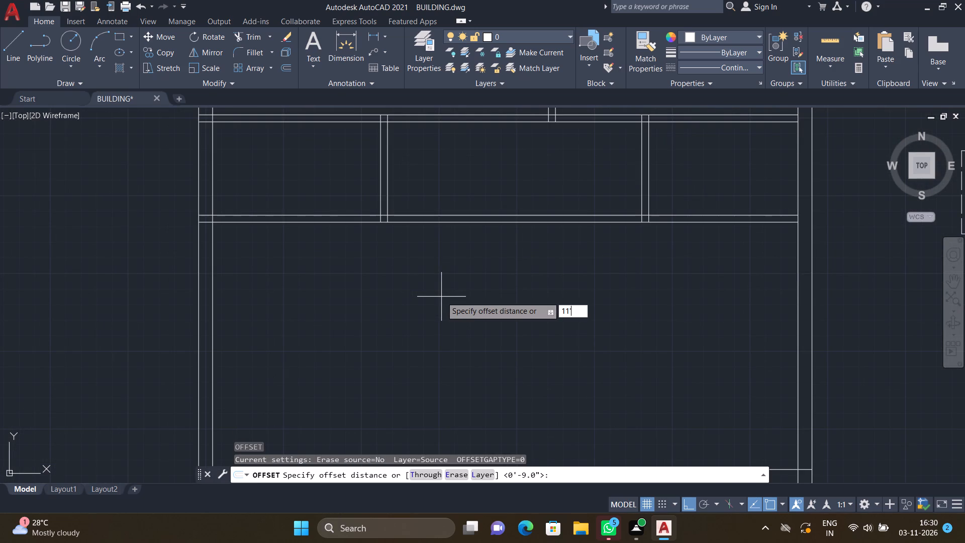
key("Return")
scroll(426, 298, "down", 3)
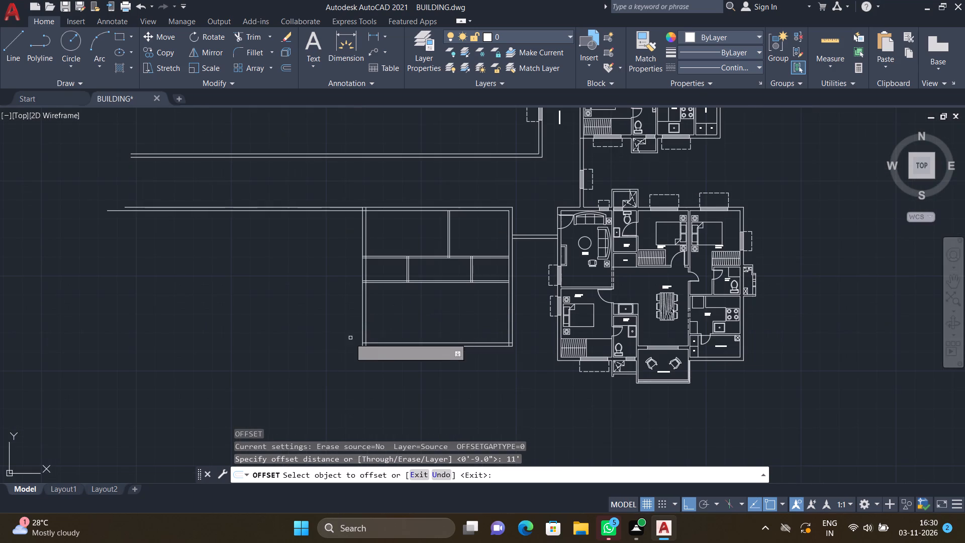
scroll(362, 316, "up", 2)
left_click(367, 320)
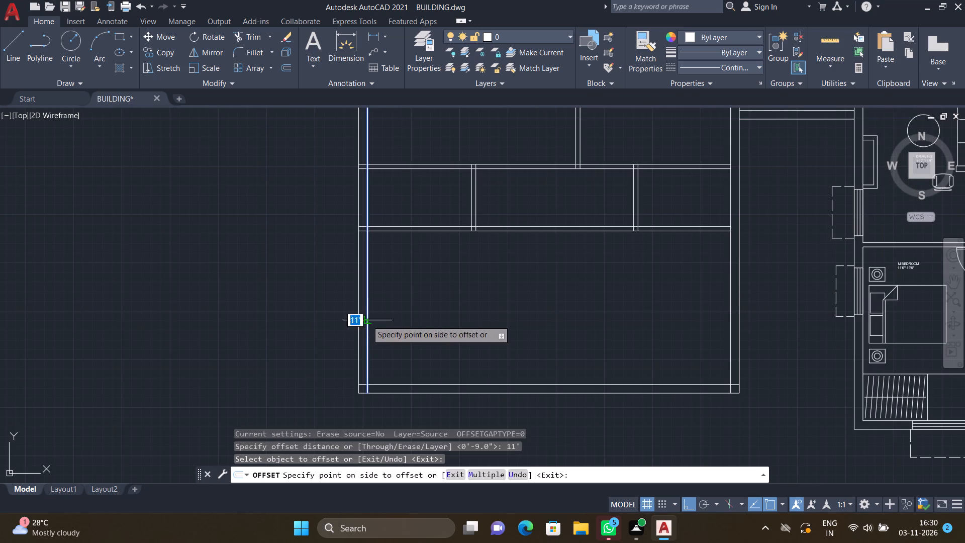
left_click(512, 308)
key("Return")
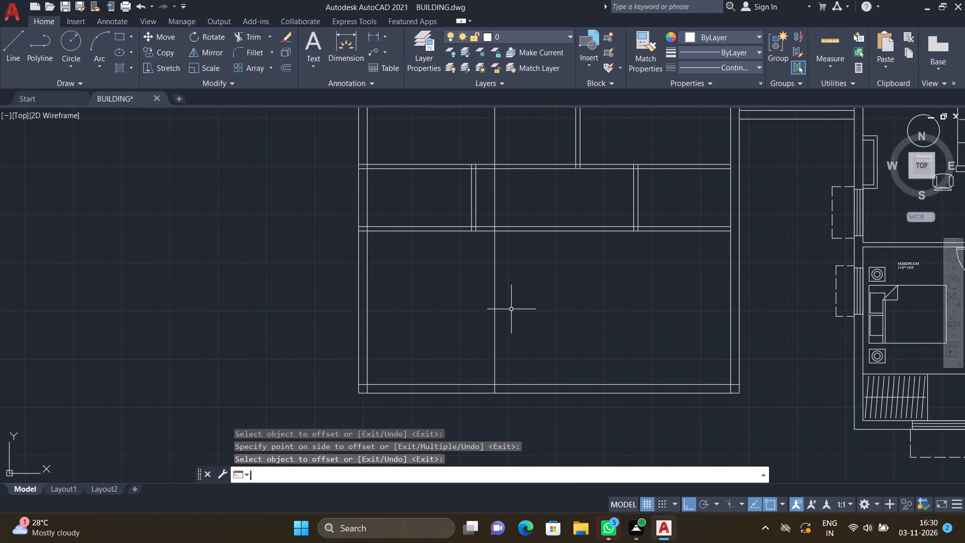
Trim the new north-south line out of the room north of the strip and out of the north wall.
key("t")
key("r")
key("Return")
scroll(502, 300, "down", 1)
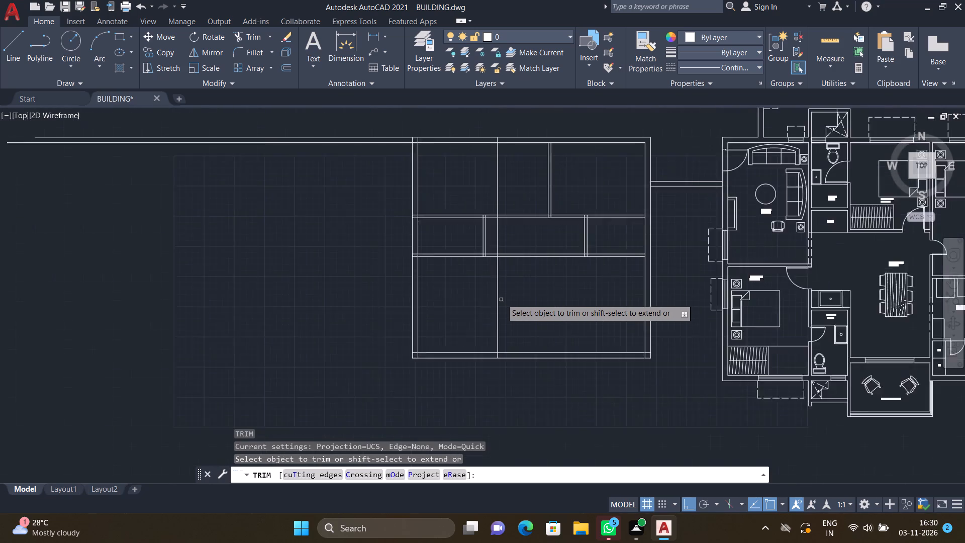
scroll(501, 298, "down", 1)
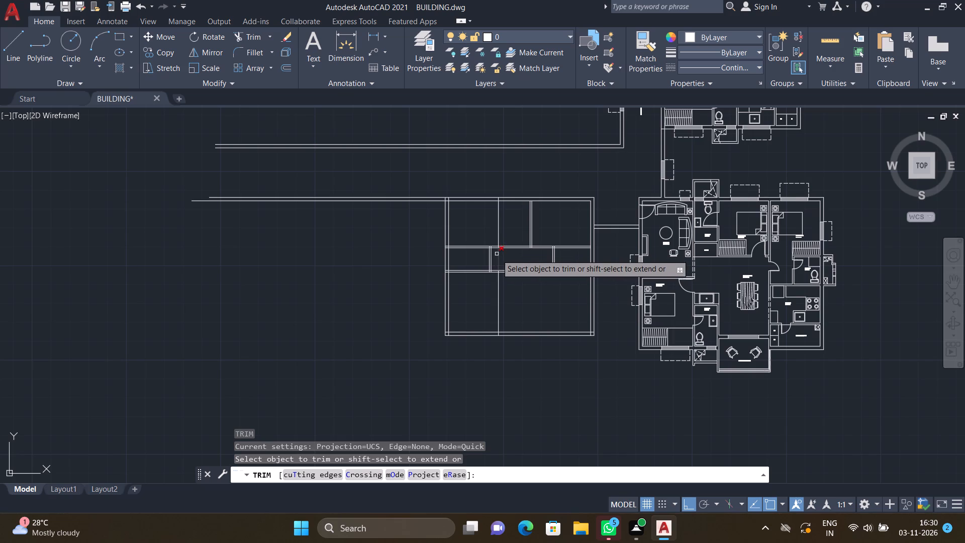
scroll(496, 257, "up", 1)
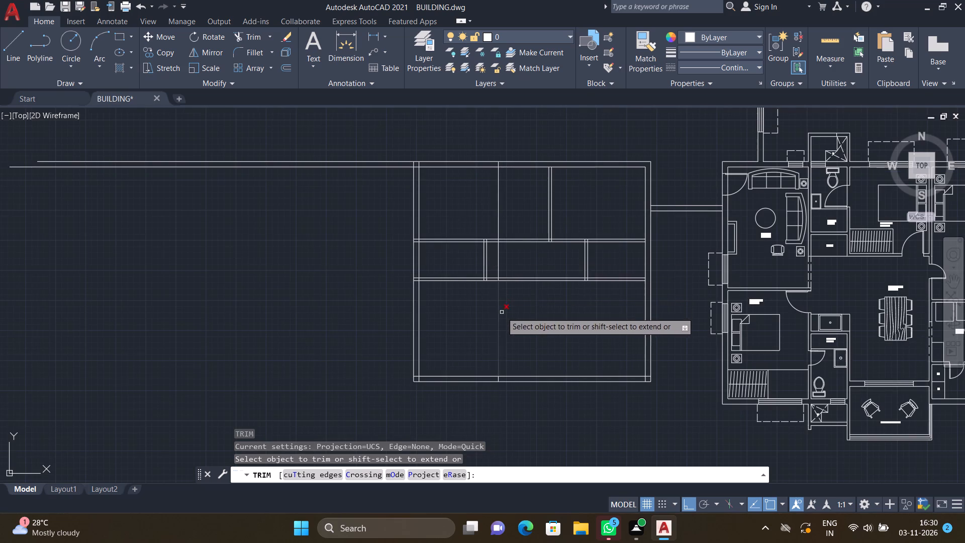
left_click(497, 219)
scroll(499, 165, "up", 2)
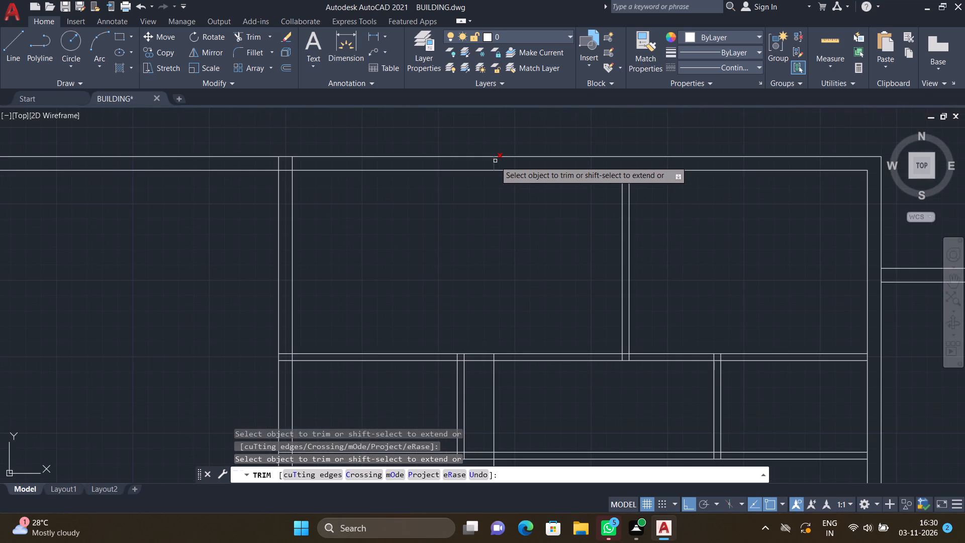
left_click(495, 163)
key("Return")
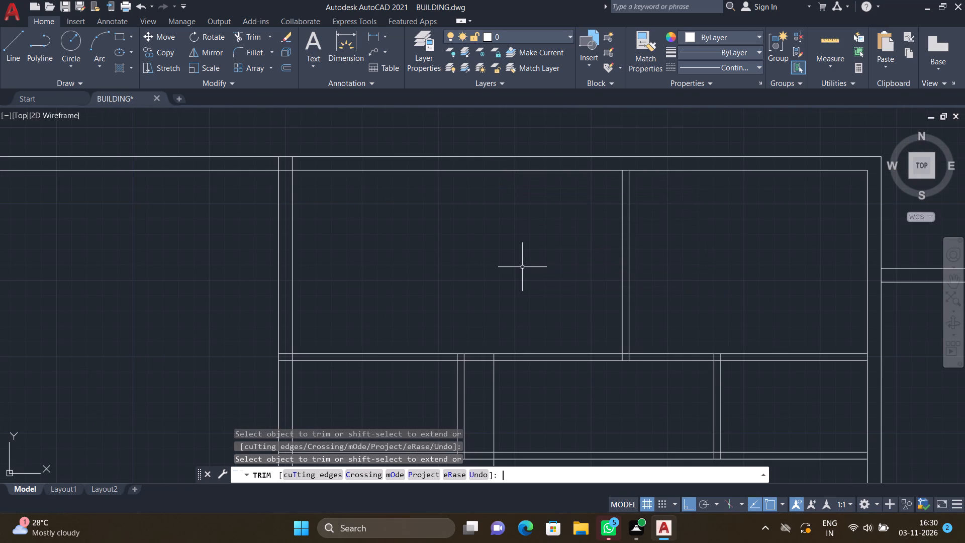
scroll(514, 264, "up", 1)
scroll(513, 267, "down", 3)
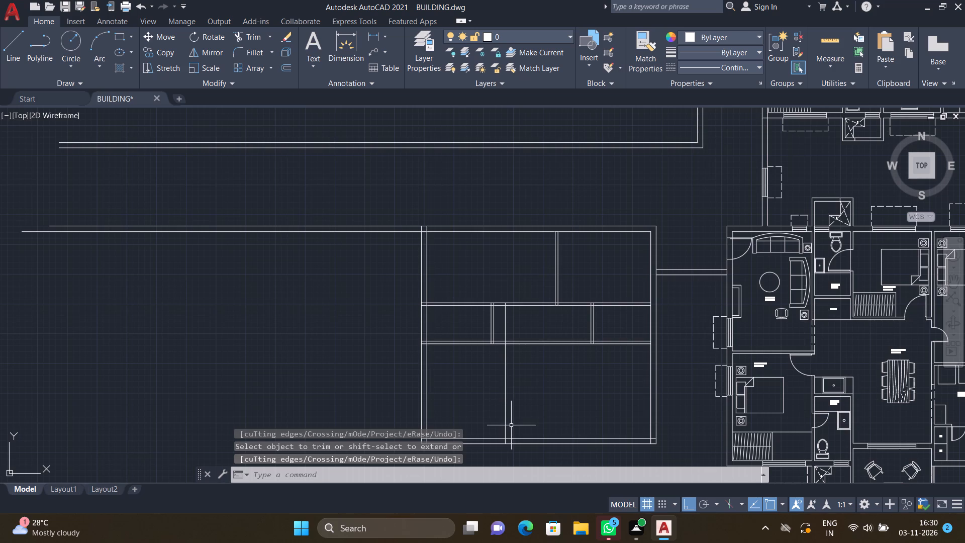
scroll(519, 314, "up", 2)
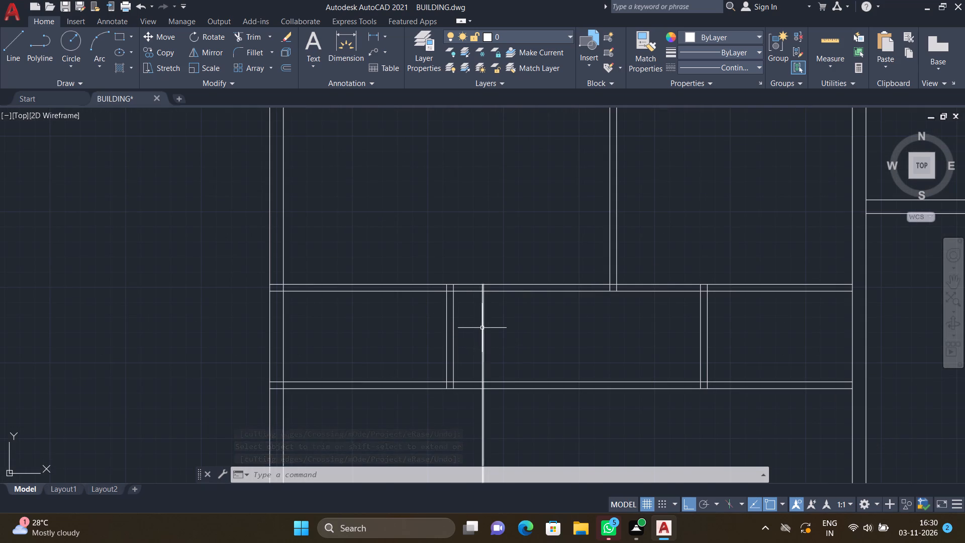
Trim the new north-south line out of the strip and out of the strip's northern partition.
key("t")
key("r")
key("Return")
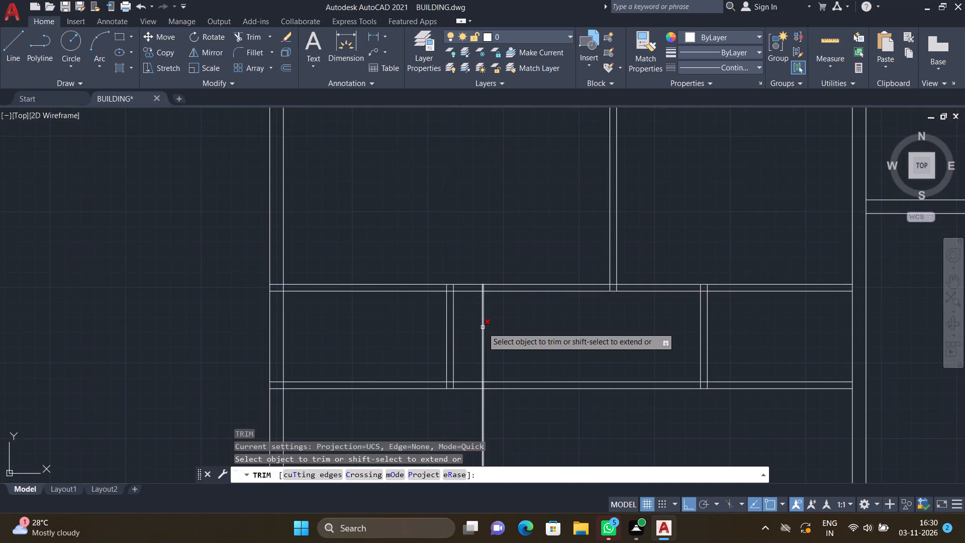
left_click(483, 327)
scroll(480, 282, "up", 2)
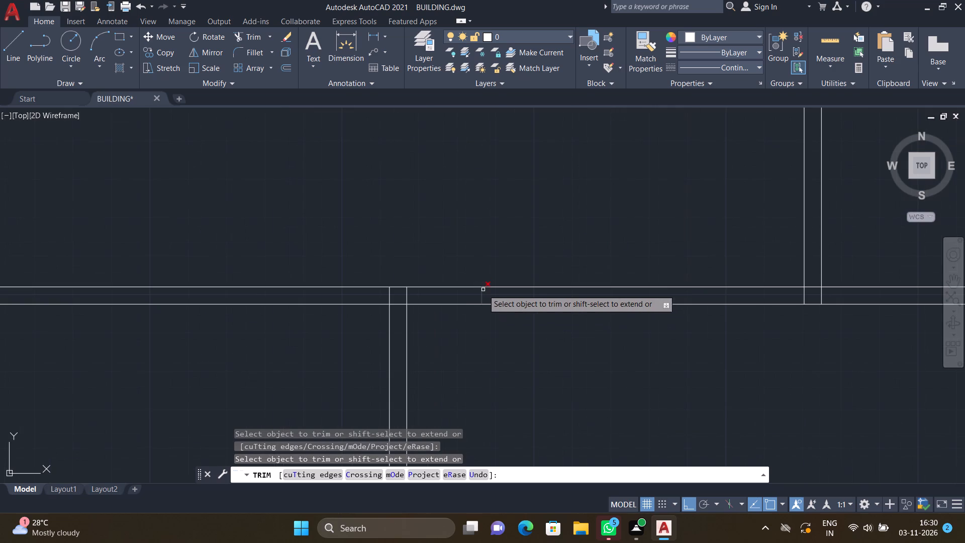
left_click(482, 294)
key("Return")
Offset the new north-south line south of the strip 4.5" to the east.
scroll(483, 295, "down", 5)
scroll(492, 375, "up", 3)
key("o")
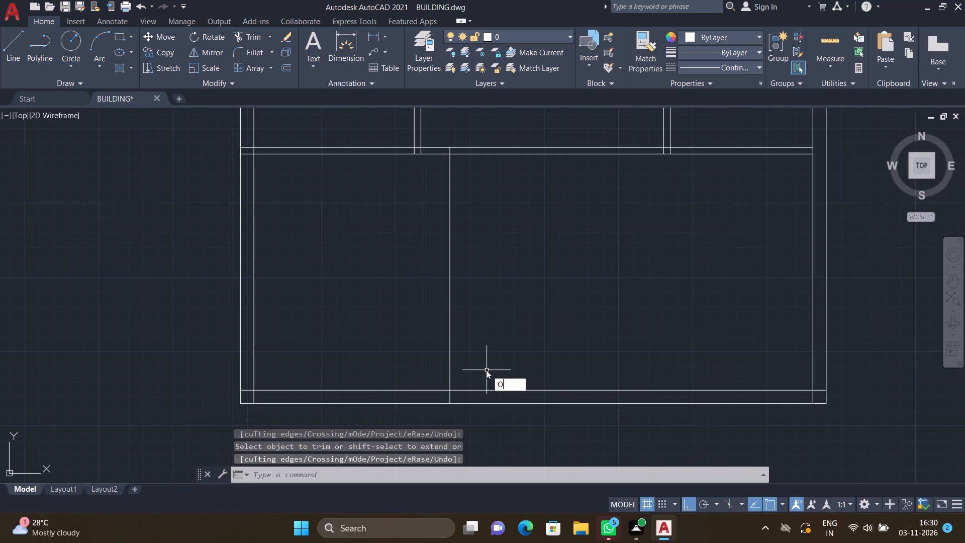
key("Return")
type("4.5\"")
key("Return")
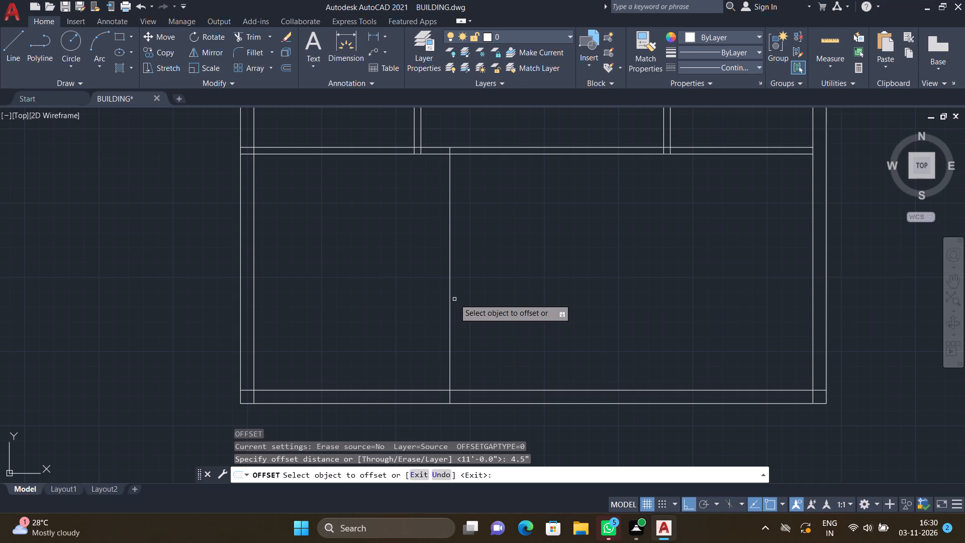
left_click(450, 276)
double_click(455, 275)
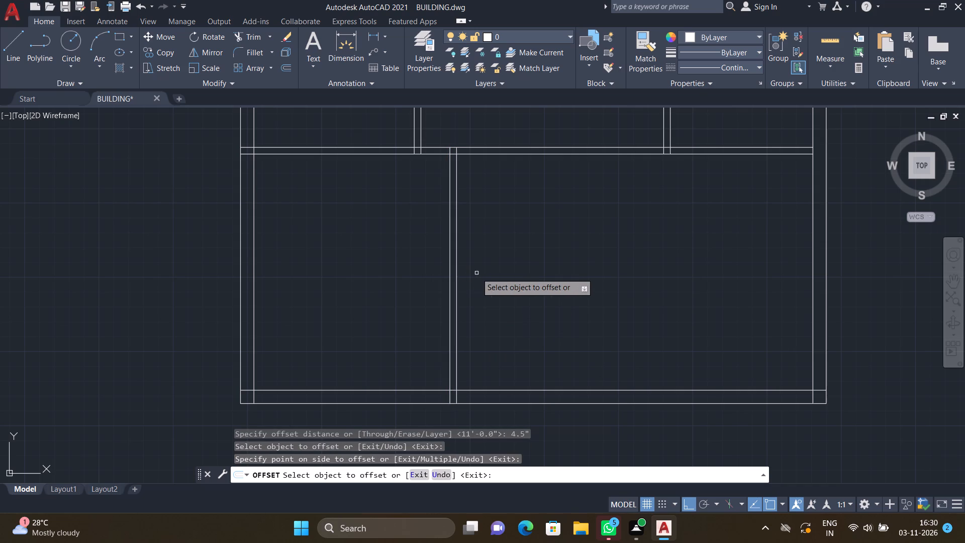
key("Return")
Extend the new partition's east line north across the strip to the north line of the strip's northern partition.
scroll(475, 265, "down", 2)
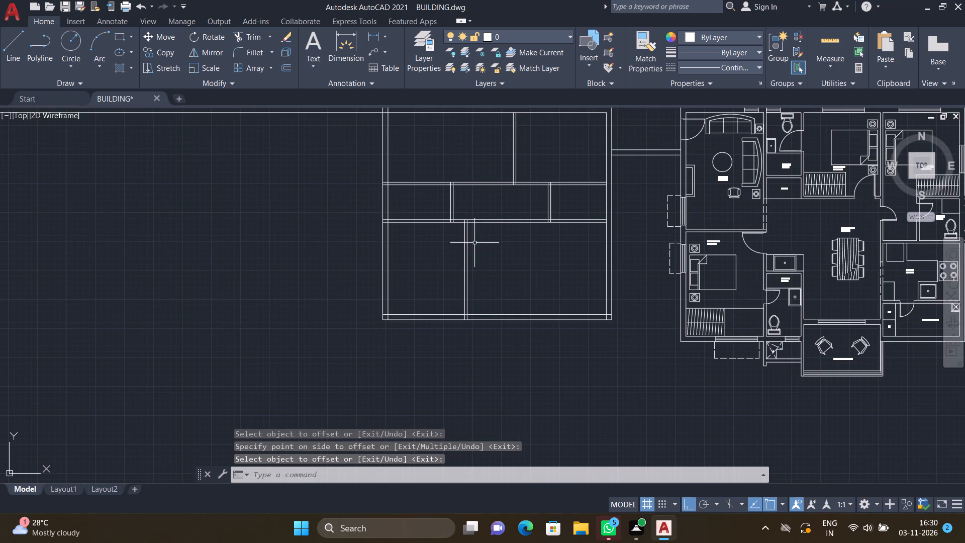
scroll(465, 201, "up", 2)
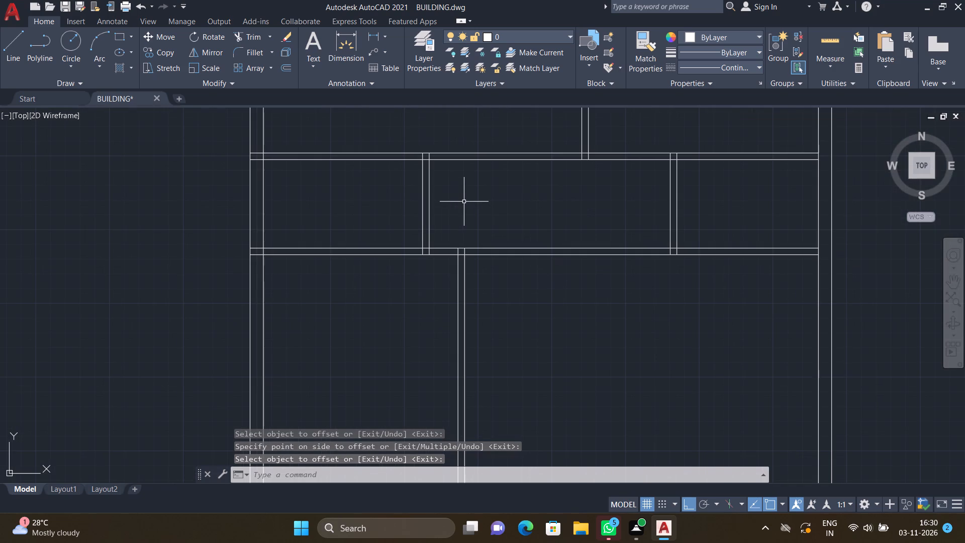
key("e")
key("x")
key("Return")
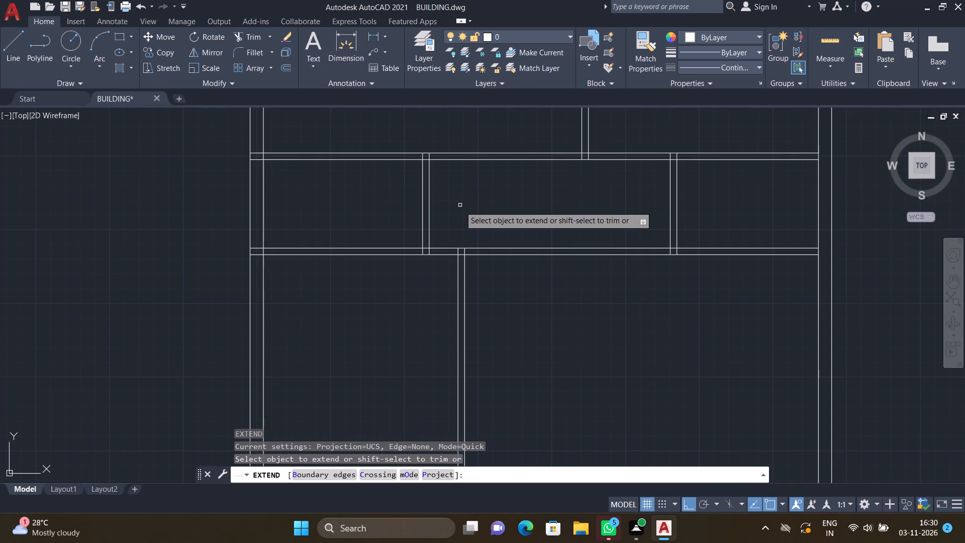
left_click(464, 253)
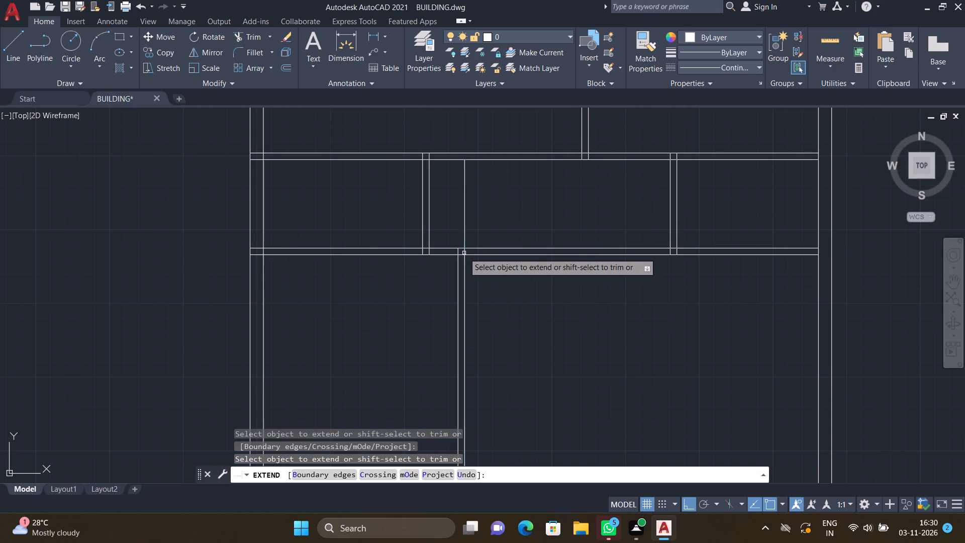
left_click(463, 193)
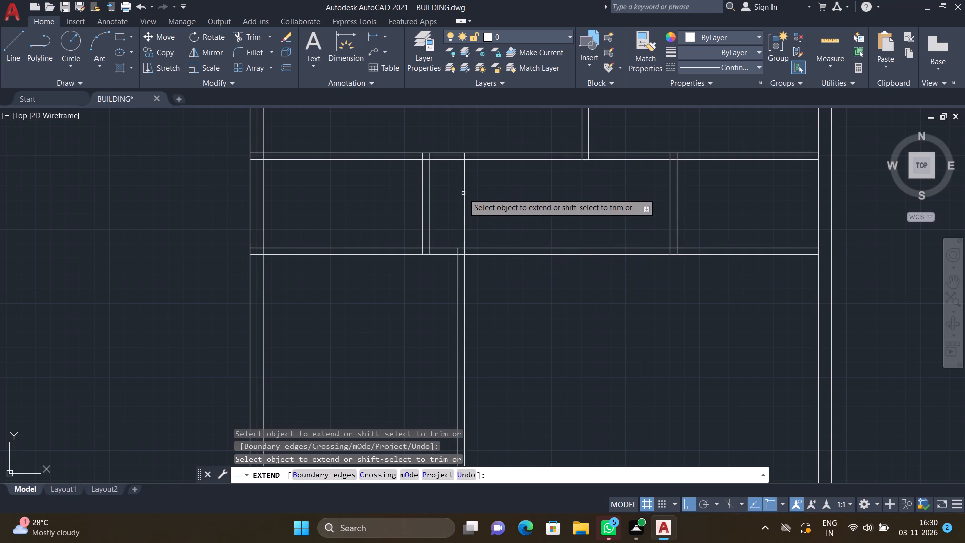
key("Return")
Trim both lines of the strip's southern partition between the extended north-south line and the strip's eastern cross partition.
scroll(455, 202, "down", 2)
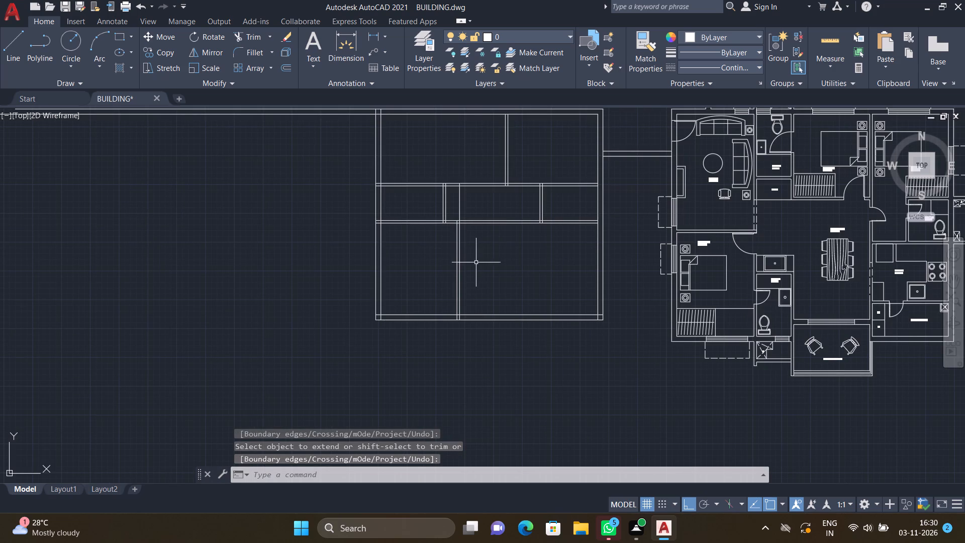
scroll(513, 269, "down", 1)
scroll(499, 253, "up", 2)
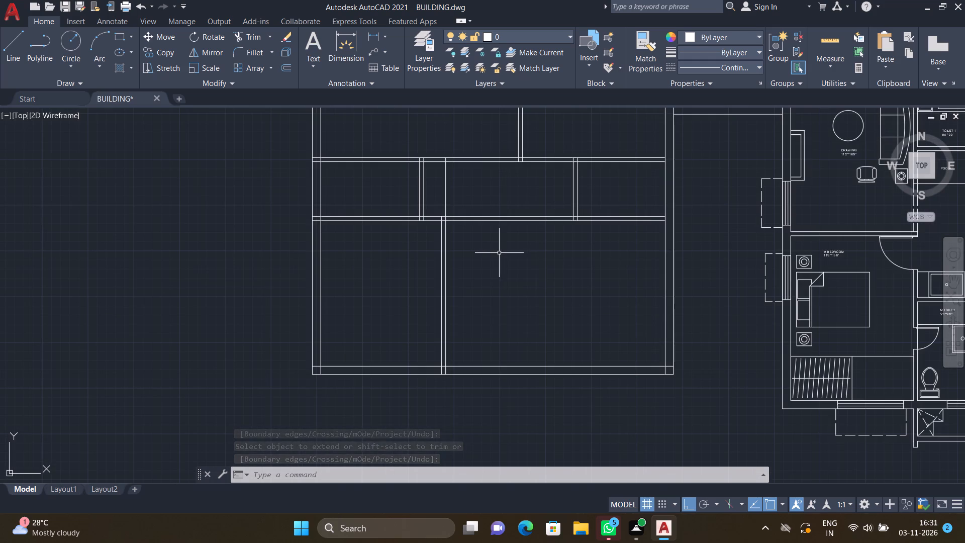
type("TR")
key("Return")
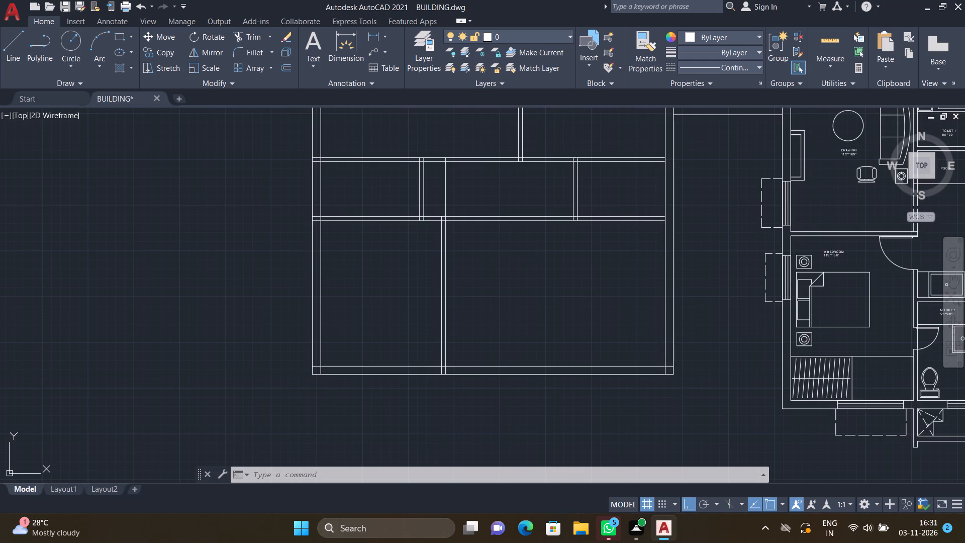
left_click_drag(498, 208, 506, 235)
key("Return")
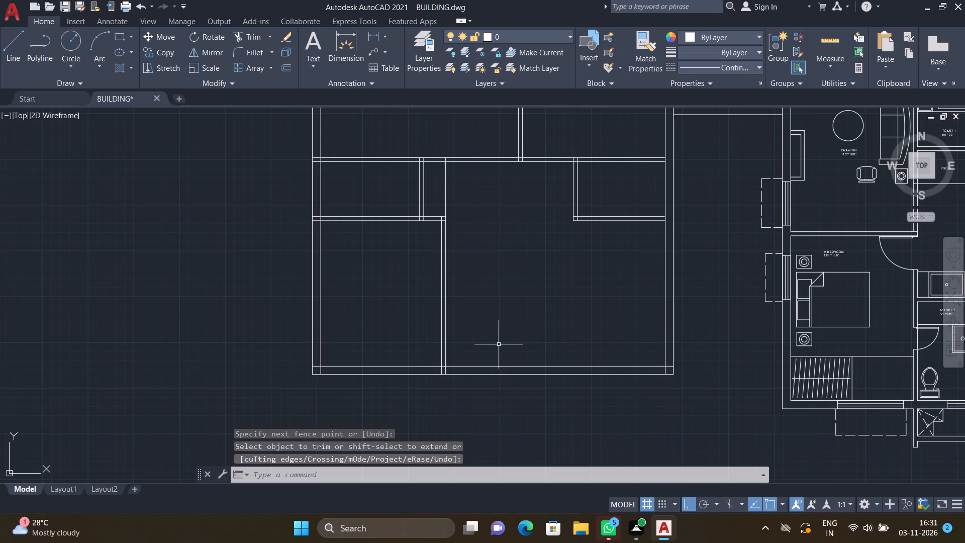
Offset the extended north-south line 10' to the east.
key("o")
key("Return")
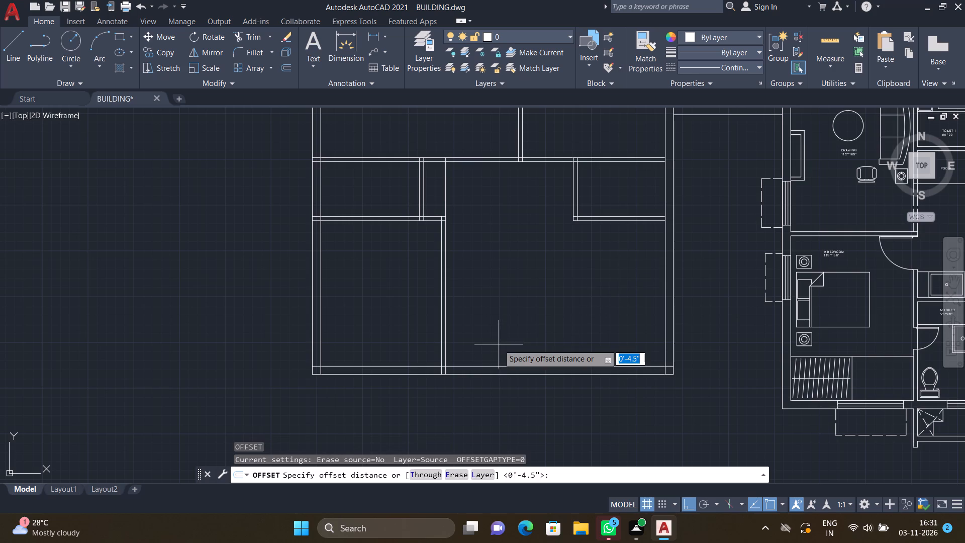
type("10'")
key("Return")
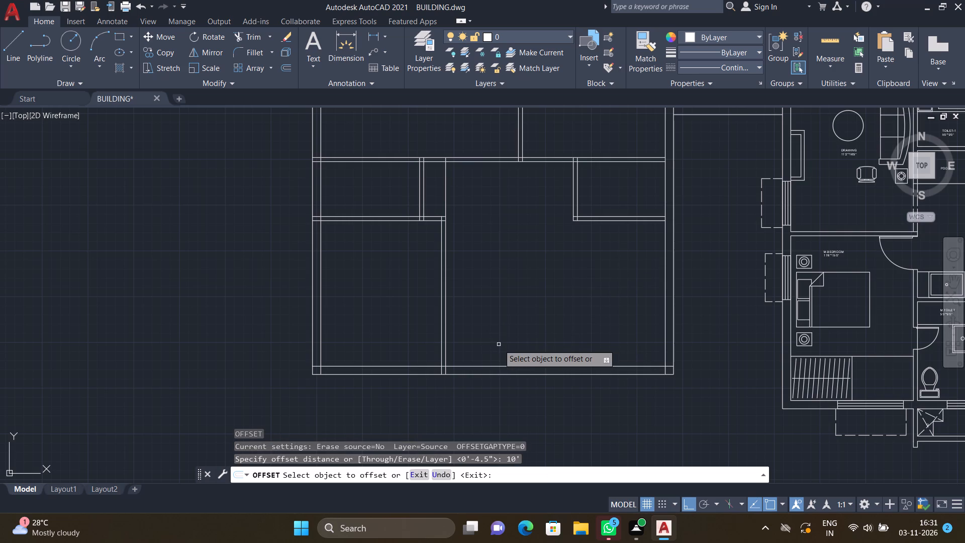
left_click(445, 322)
left_click(543, 316)
key("Return")
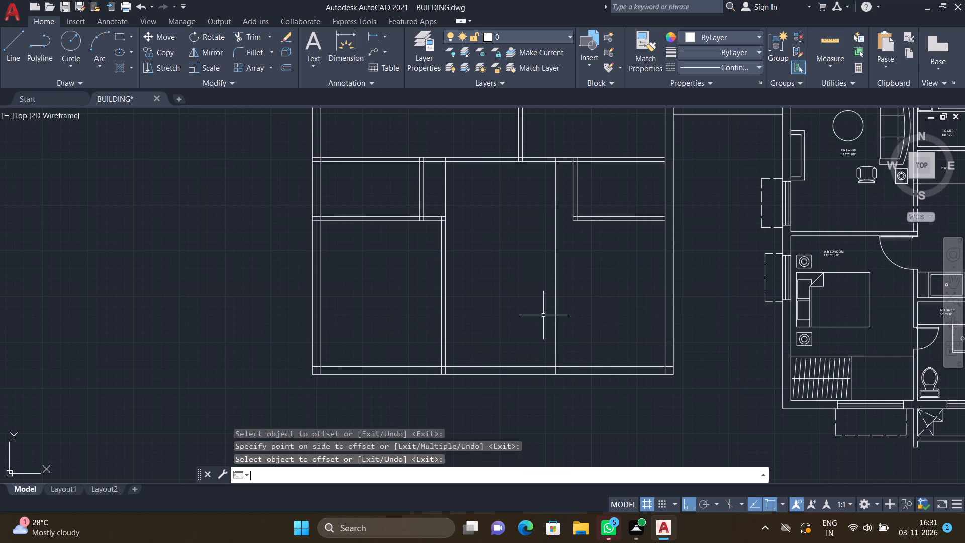
Offset the new 10' line 4.5" to the east to form the second north-south partition.
key("o")
key("Return")
type("4.5\"")
key("Return")
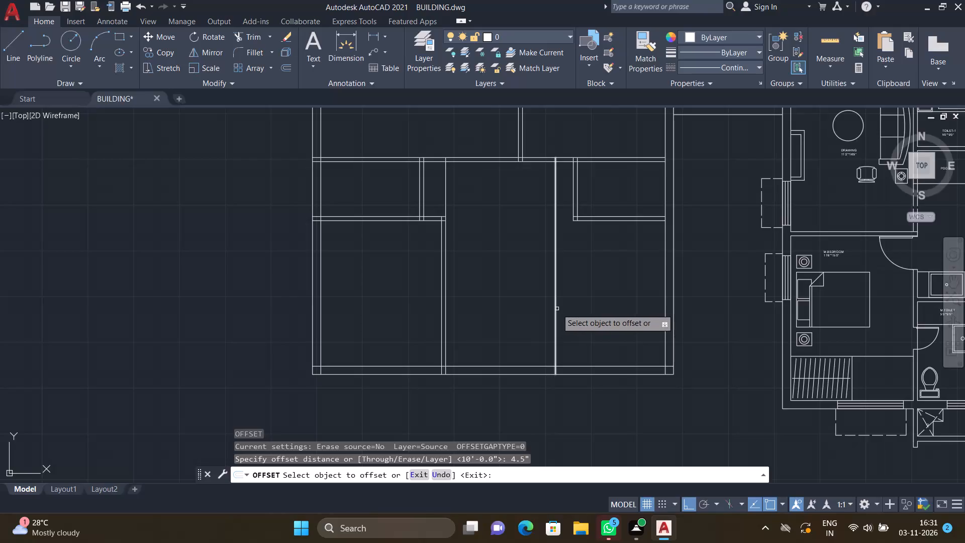
left_click(557, 309)
left_click(576, 306)
key("Return")
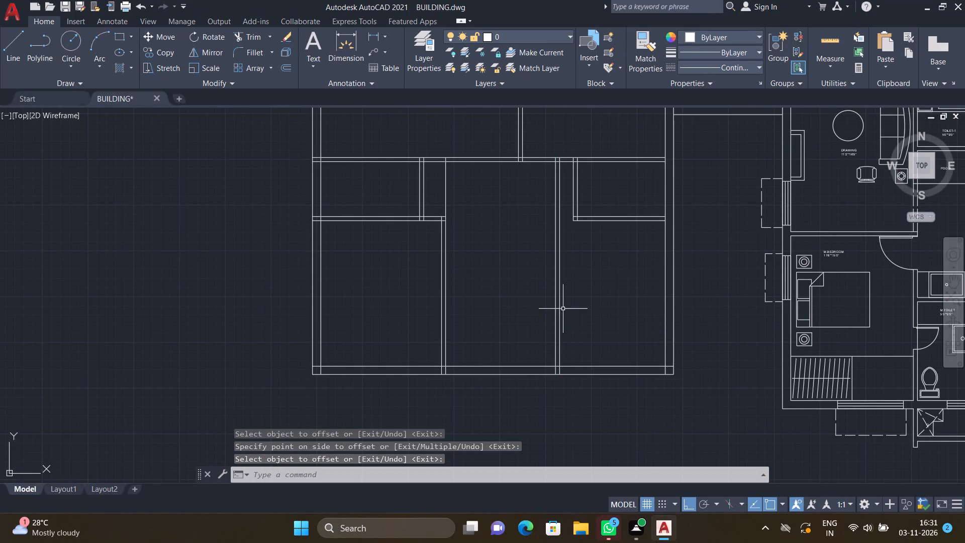
Offset the south line of the partition below the strip's eastern room 8'6" to the south.
scroll(554, 283, "down", 1)
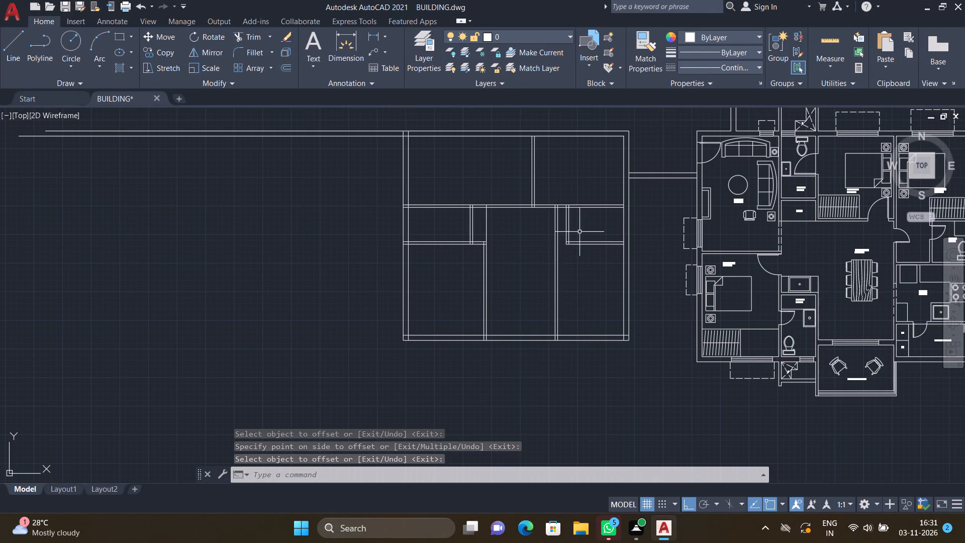
scroll(588, 251, "up", 1)
key("o")
key("Return")
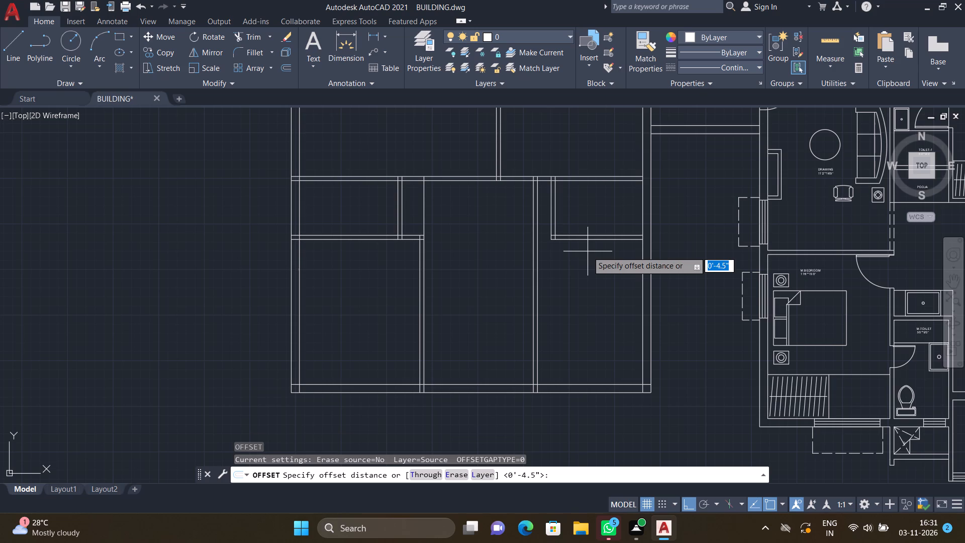
key("8")
key("apostrophe")
type("6\"")
key("Return")
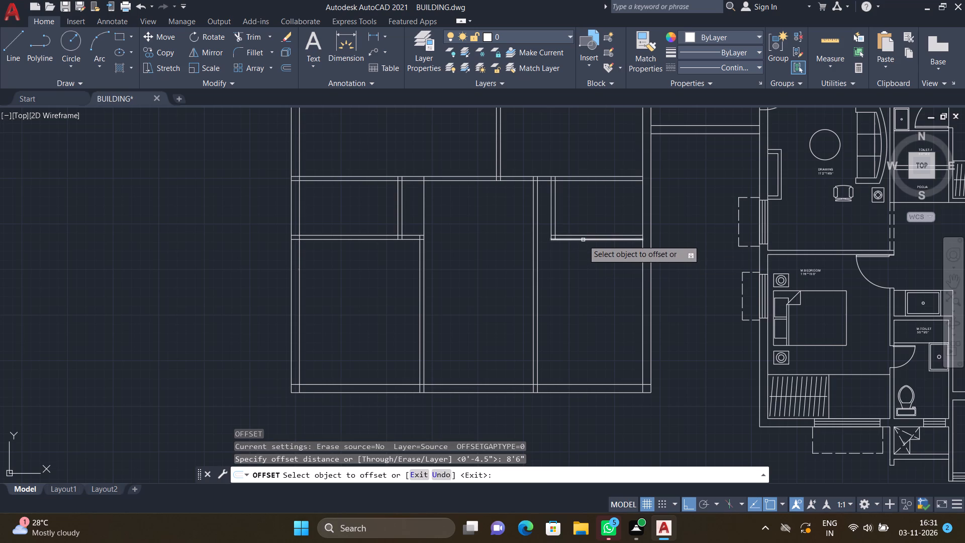
left_click(583, 240)
left_click(582, 317)
key("Return")
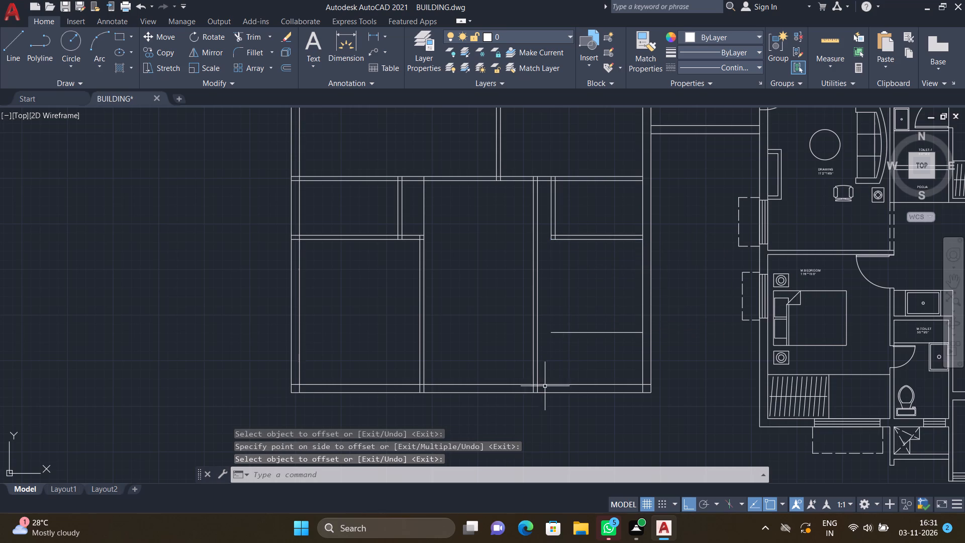
Extend the new east-west line west to the west face of the second north-south partition.
scroll(555, 368, "up", 2)
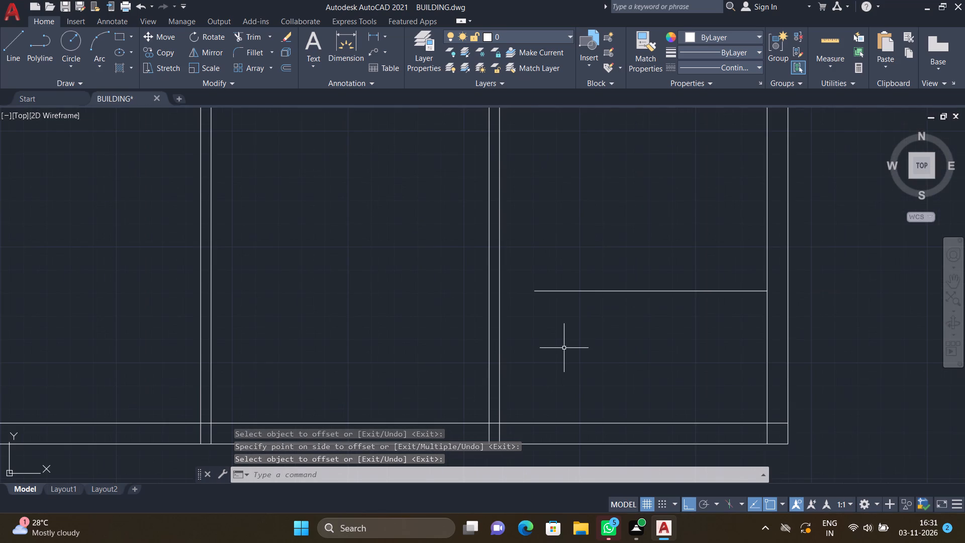
type("EX")
key("Return")
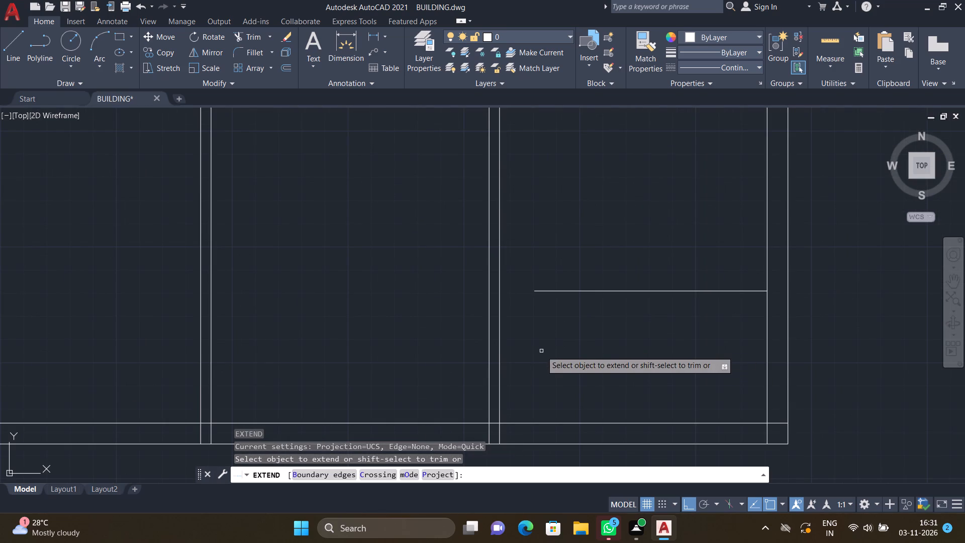
left_click(558, 292)
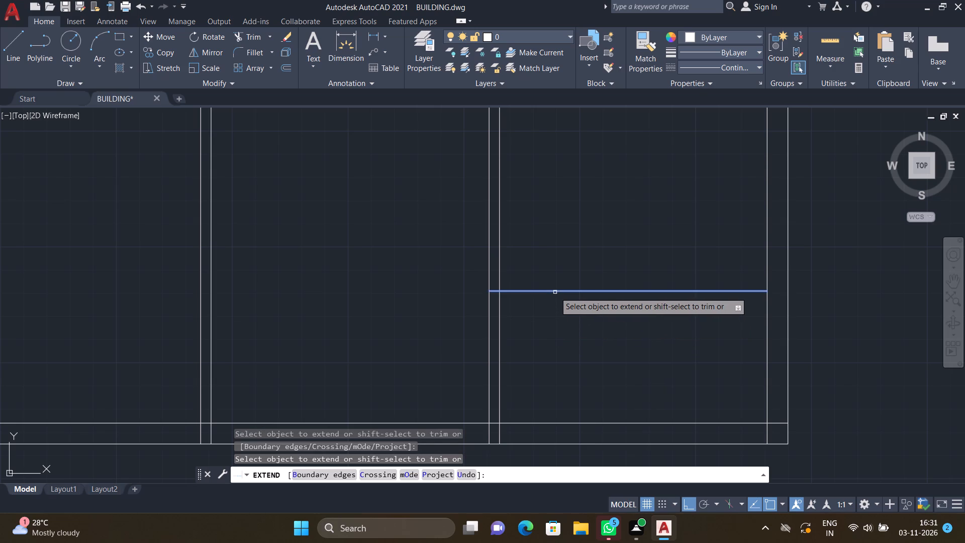
left_click(555, 292)
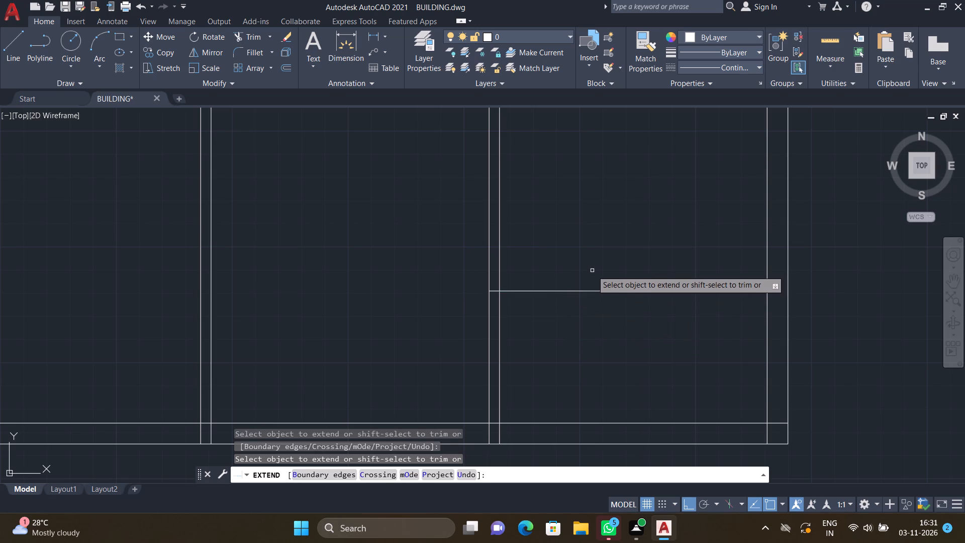
key("Return")
Offset the extended east-west line 4.5" to the south to form a partition in the southeastern room.
scroll(596, 300, "down", 1)
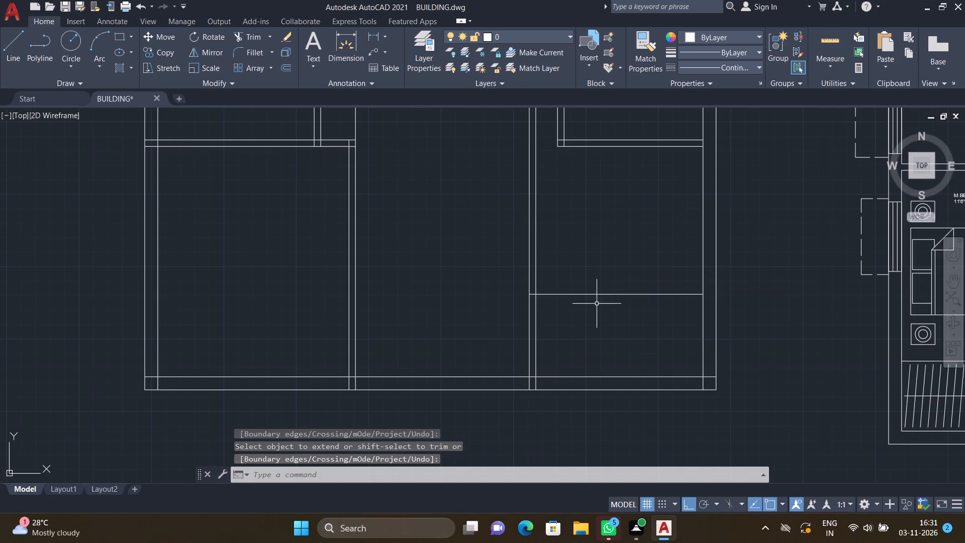
key("o")
key("Return")
type("4.5\"")
key("Return")
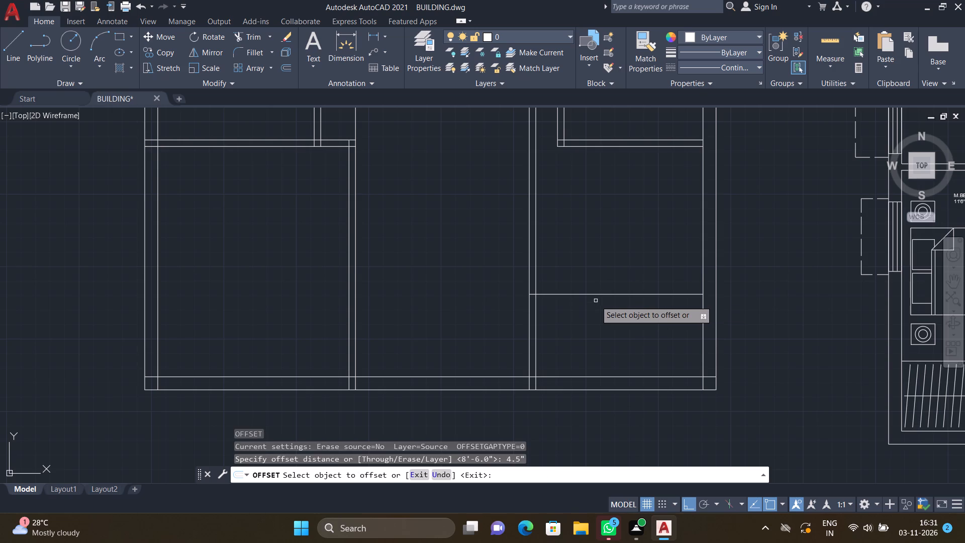
scroll(599, 296, "up", 2)
left_click(599, 290)
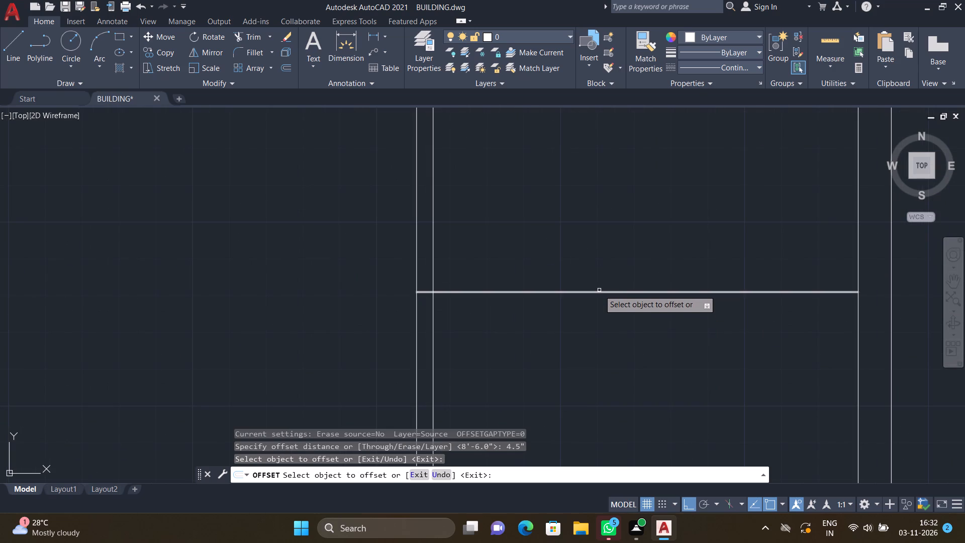
left_click(599, 290)
left_click(609, 293)
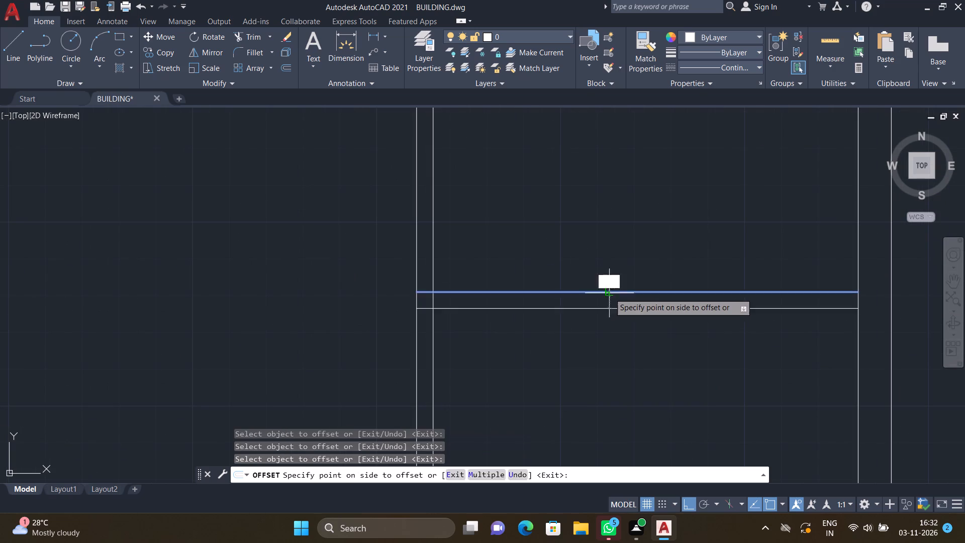
left_click(615, 320)
key("Return")
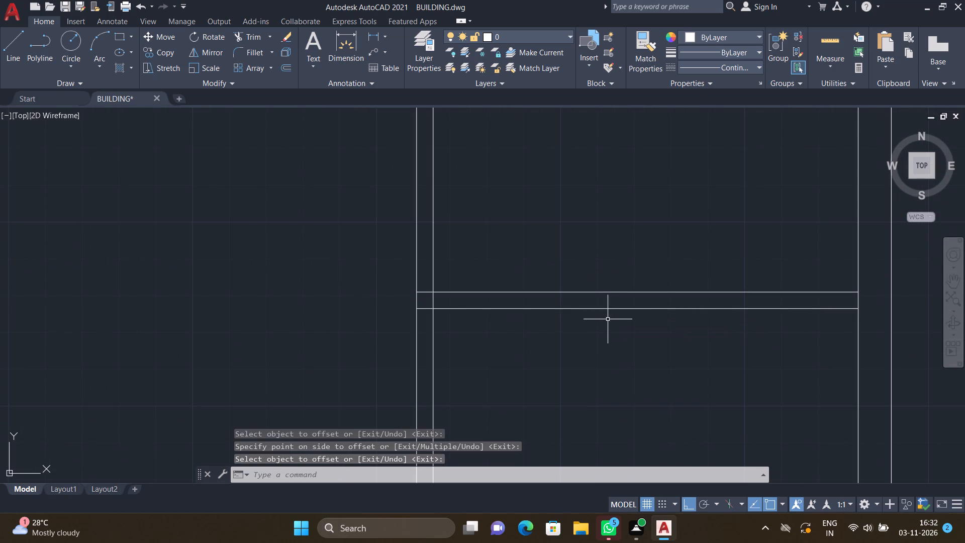
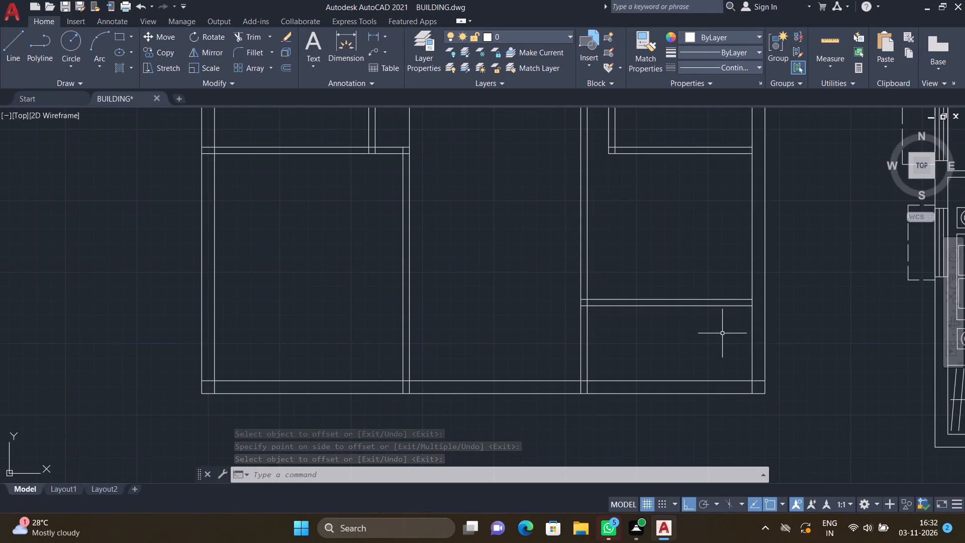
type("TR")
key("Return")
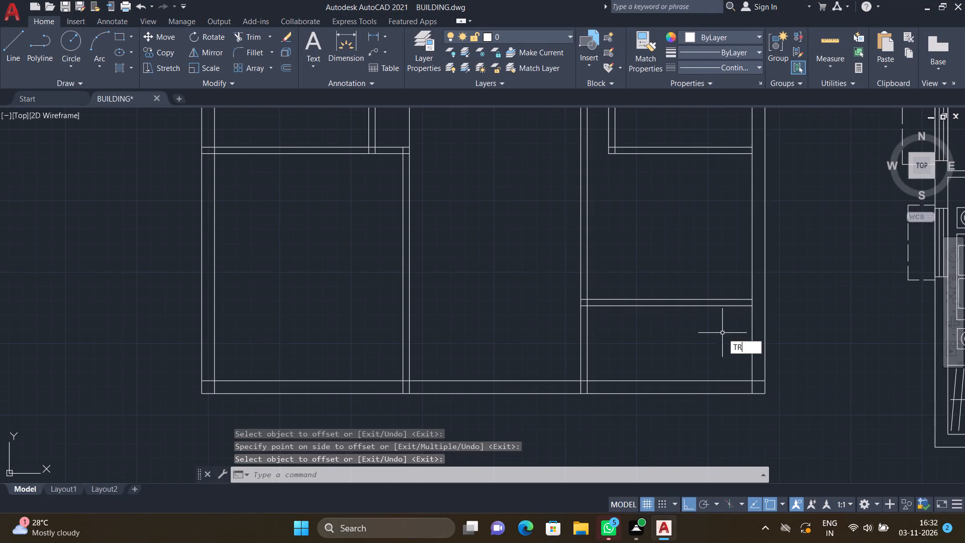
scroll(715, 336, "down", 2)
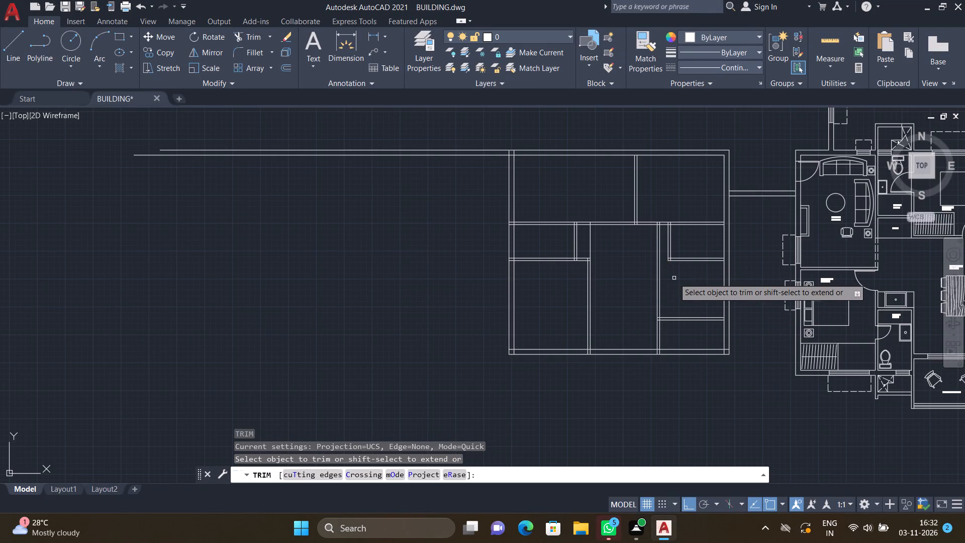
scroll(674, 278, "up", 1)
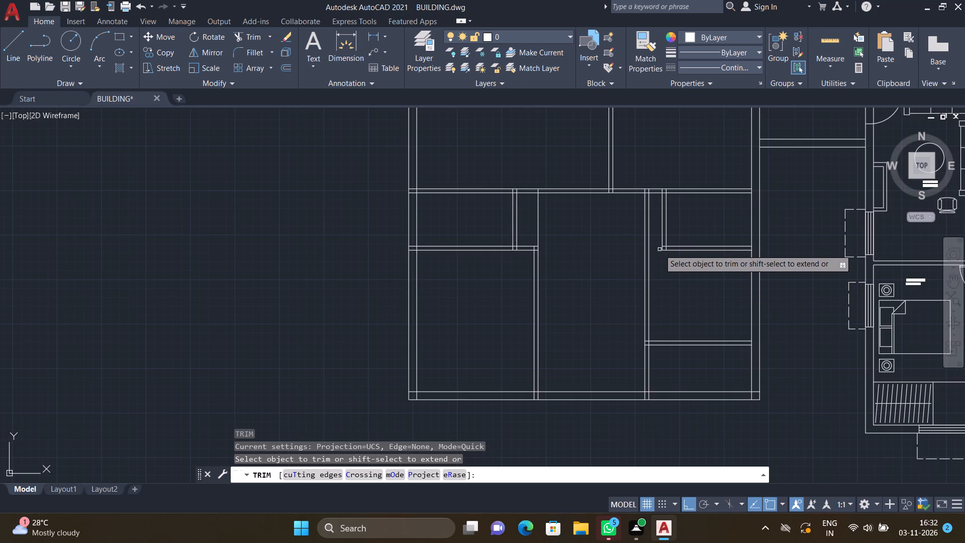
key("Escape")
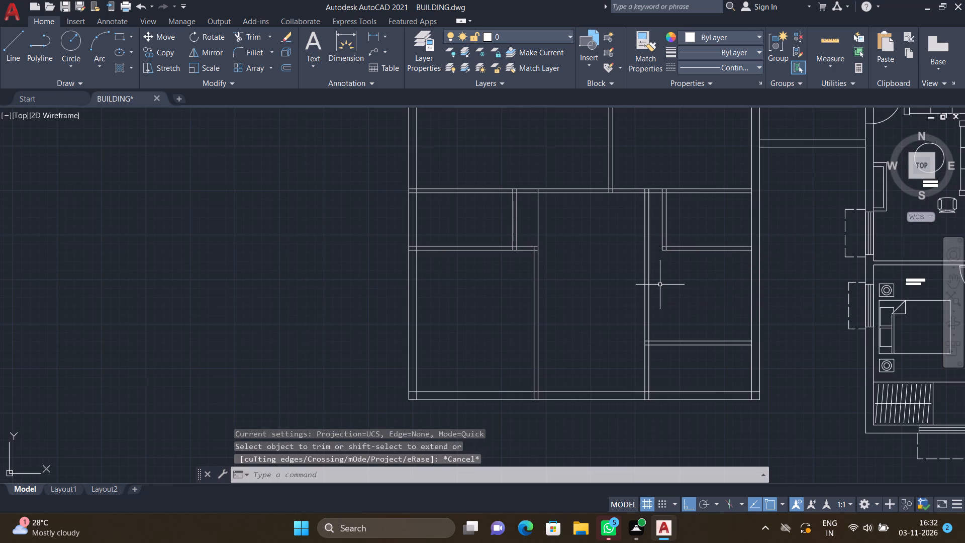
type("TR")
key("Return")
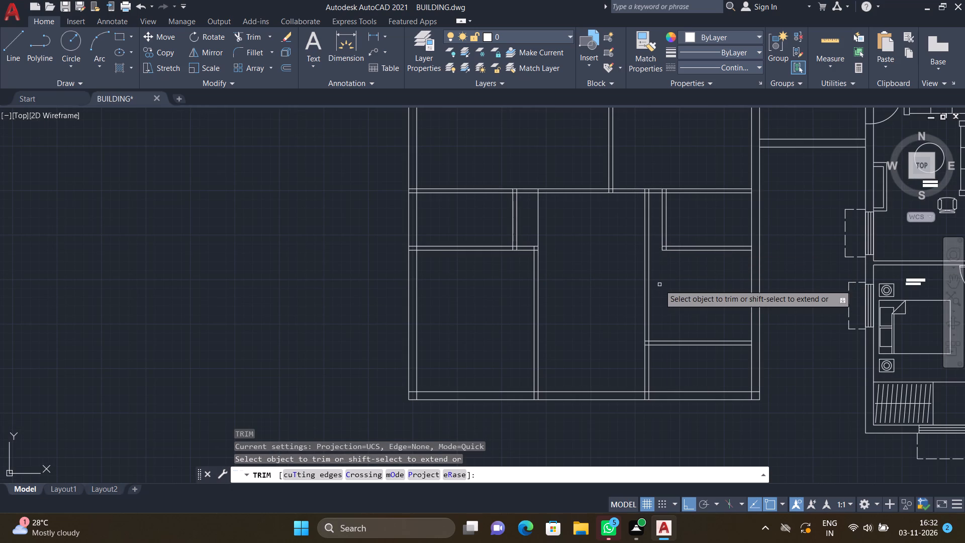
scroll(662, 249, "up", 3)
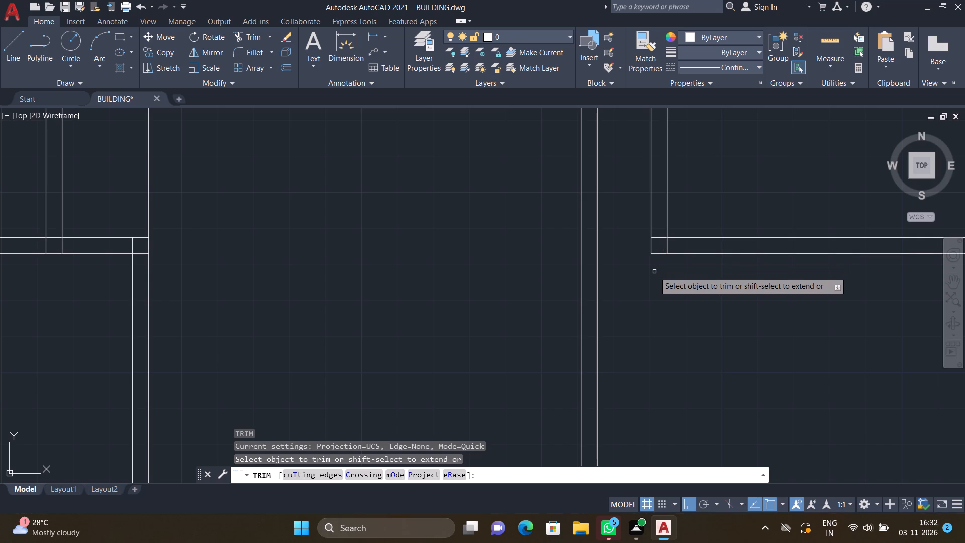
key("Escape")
Extend both lines of the partition below the strip's eastern room west to the west face of the second north-south partition.
type("EX")
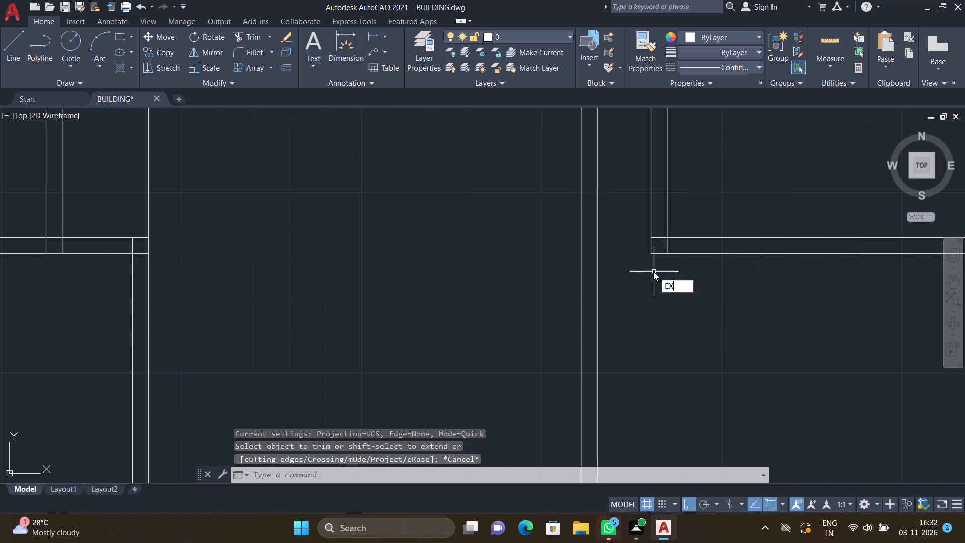
key("Return")
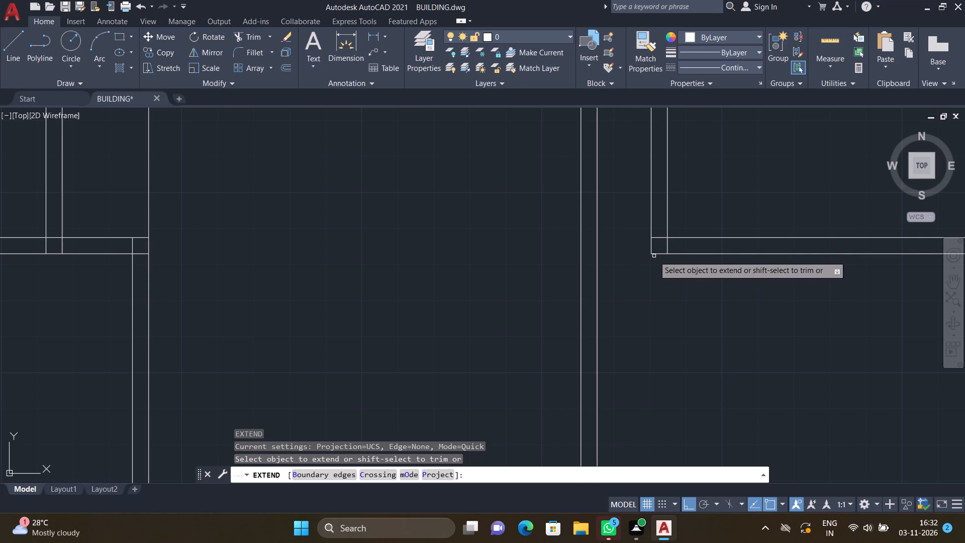
left_click(655, 255)
left_click(657, 238)
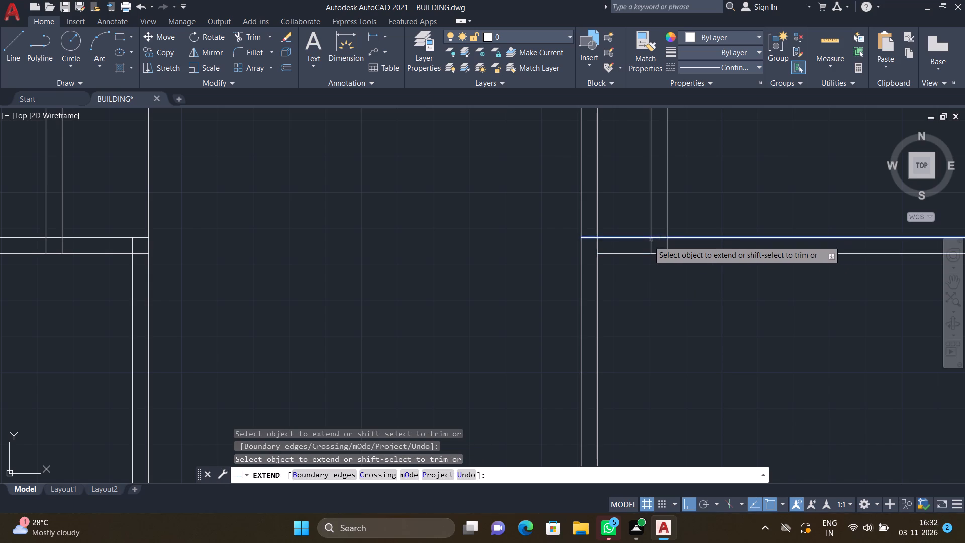
left_click(607, 238)
left_click(607, 253)
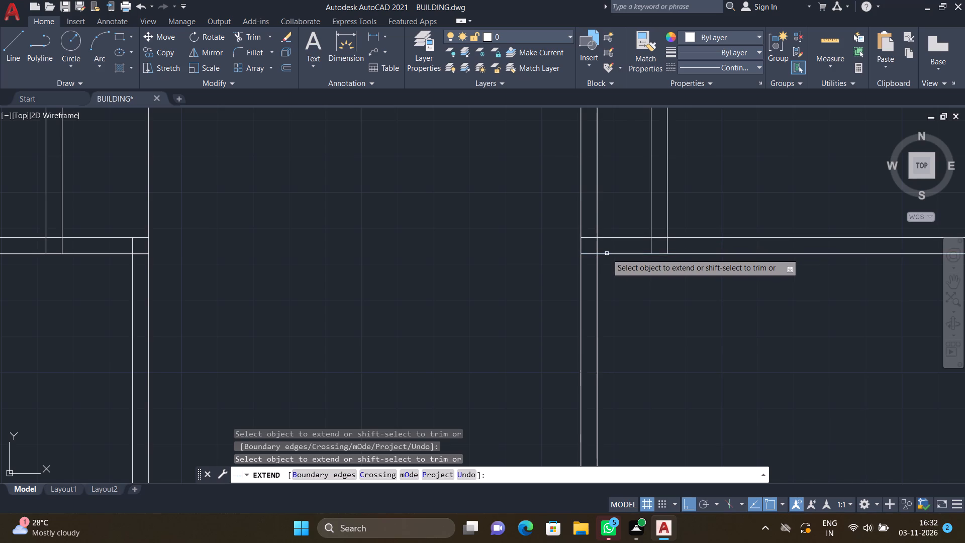
key("Return")
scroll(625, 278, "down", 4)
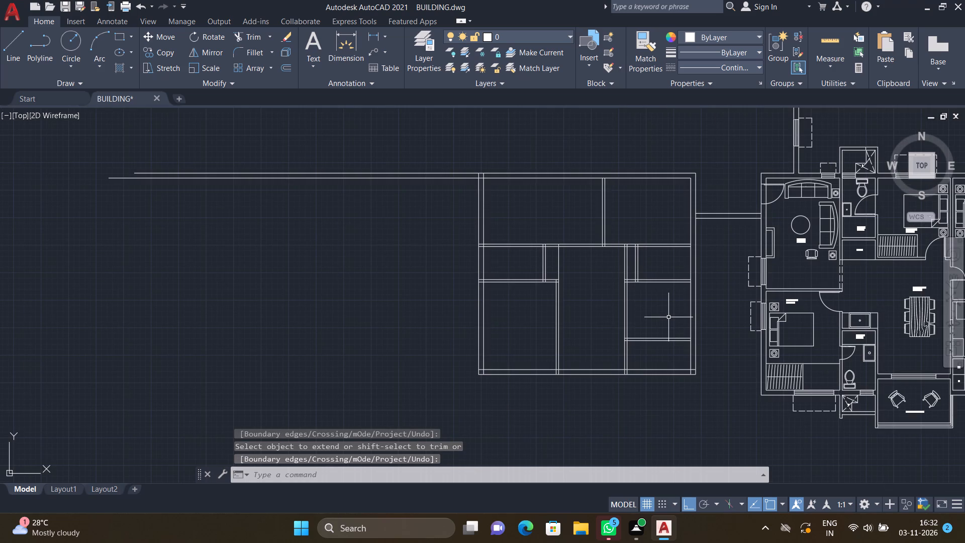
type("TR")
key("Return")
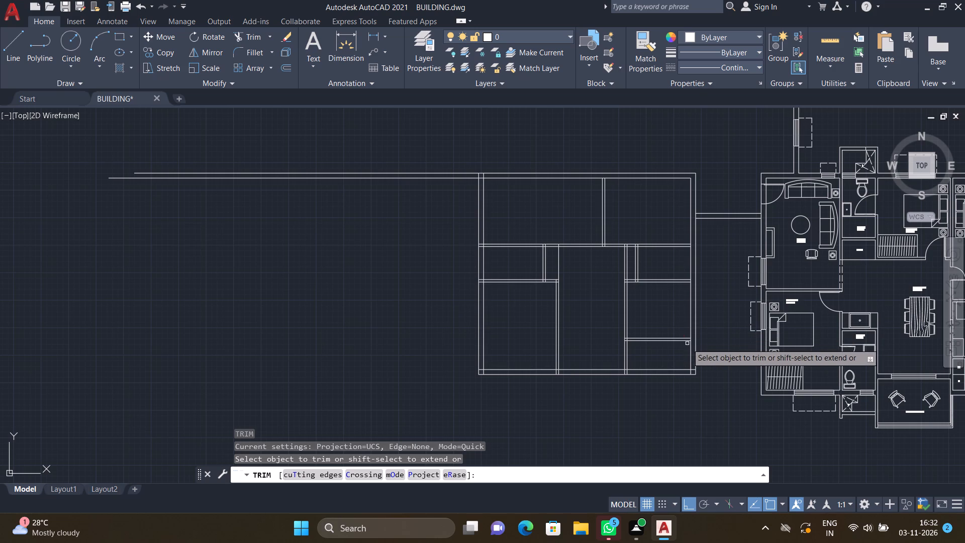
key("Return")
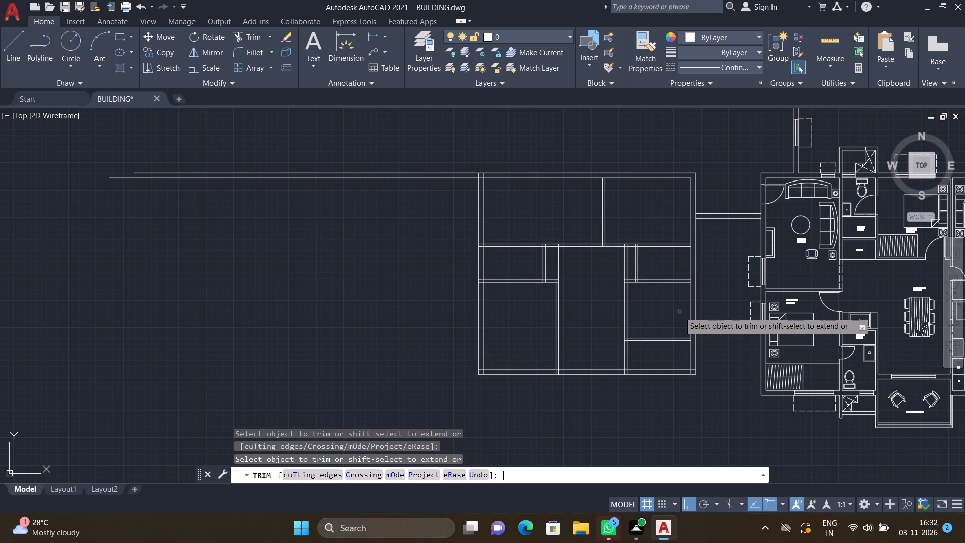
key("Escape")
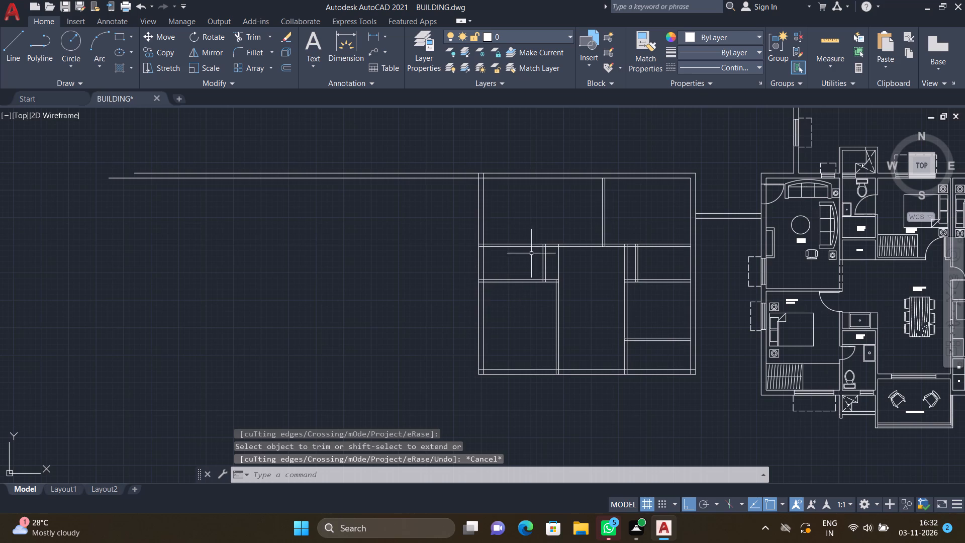
Draw a three-sided rectangular outline about 1'11" deep against the west face of the partition between the two northern rooms.
key("l")
key("Return")
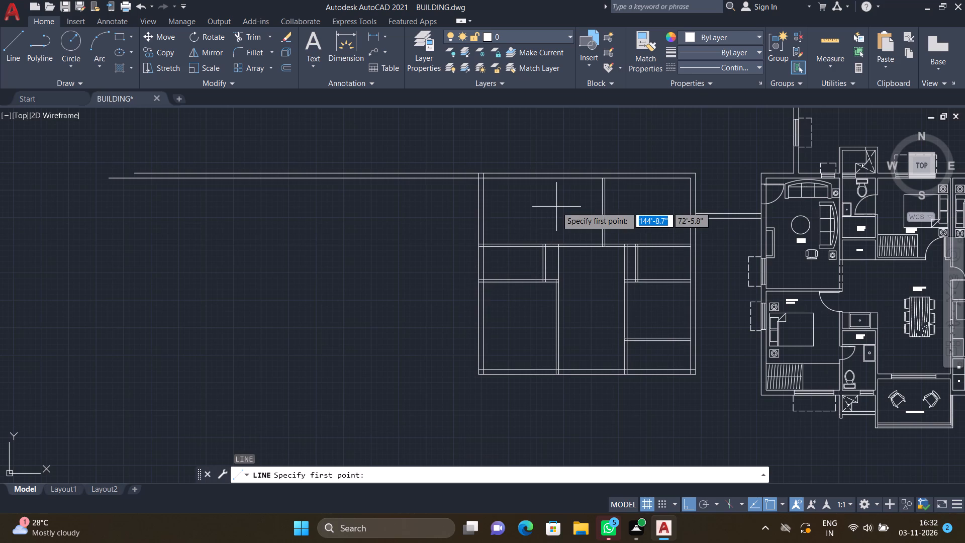
scroll(601, 202, "up", 1)
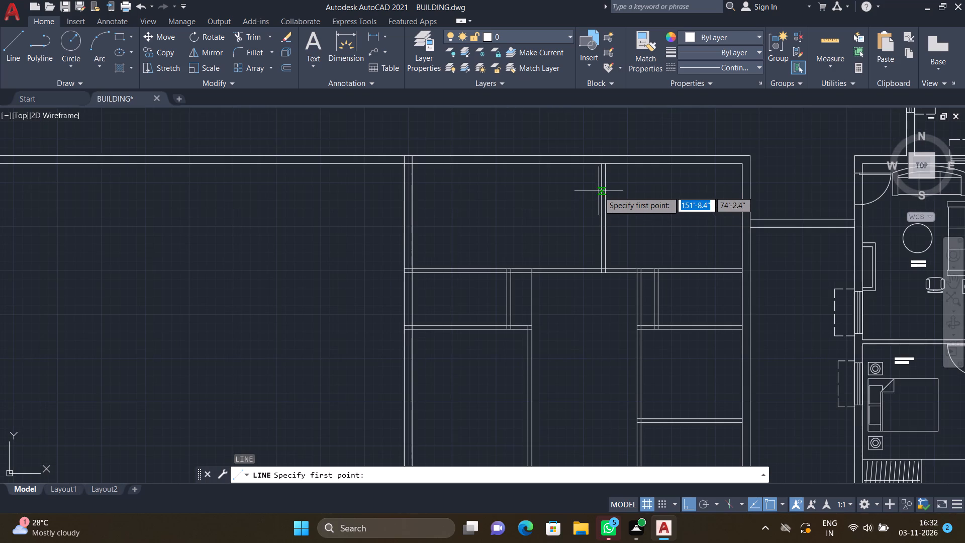
scroll(606, 207, "up", 2)
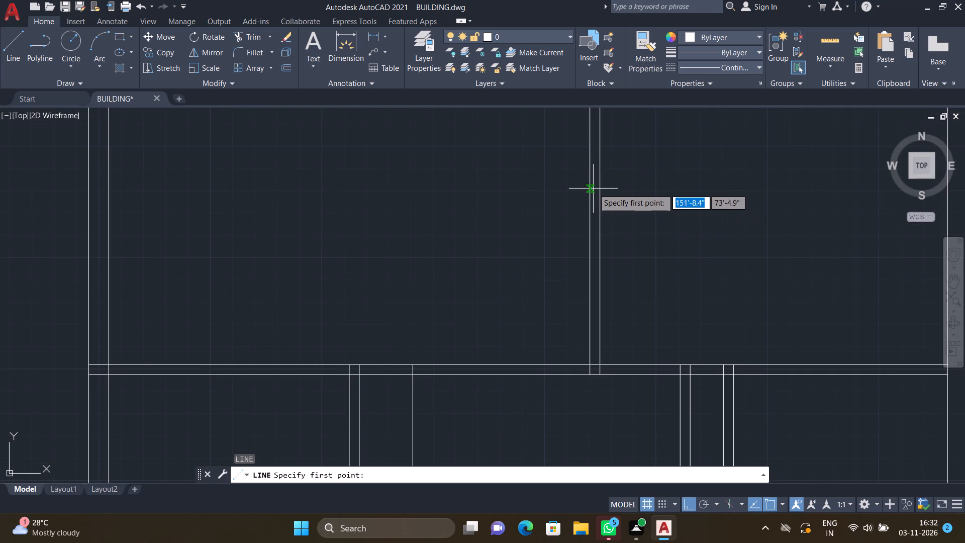
scroll(591, 184, "down", 1)
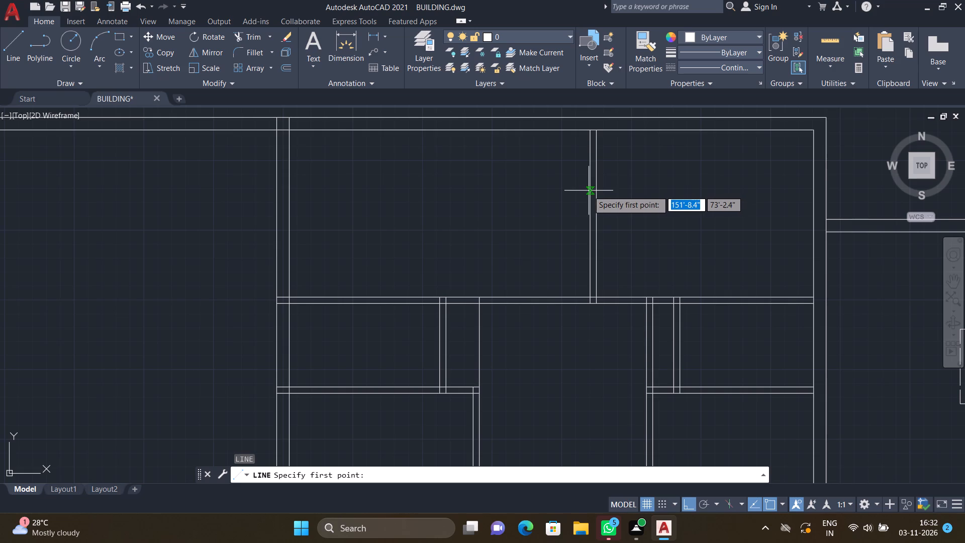
left_click(590, 187)
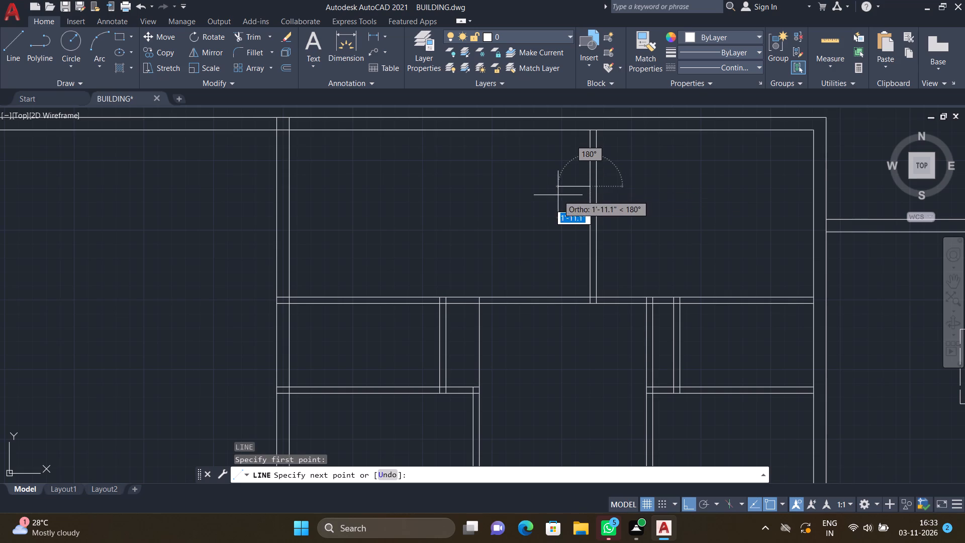
left_click(558, 195)
scroll(566, 265, "down", 1)
scroll(566, 265, "up", 1)
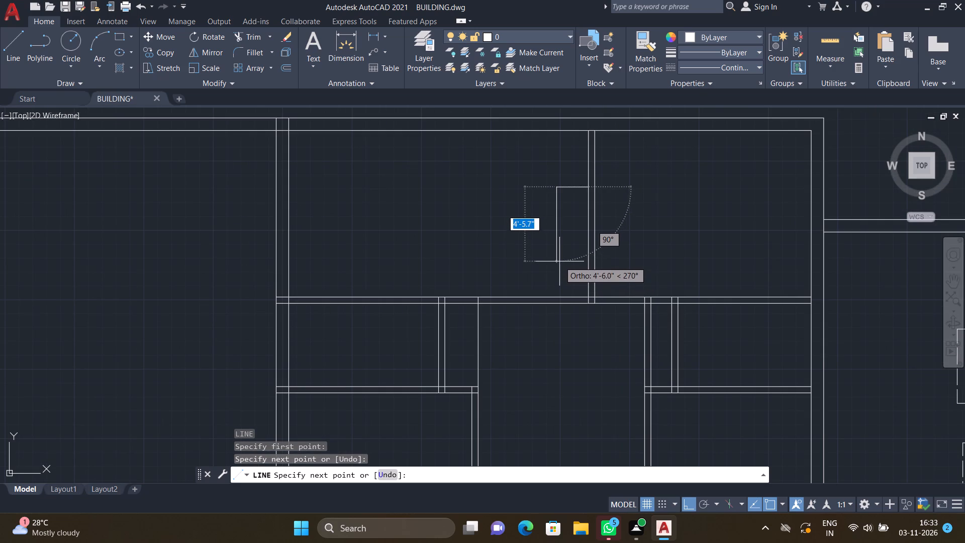
left_click(557, 249)
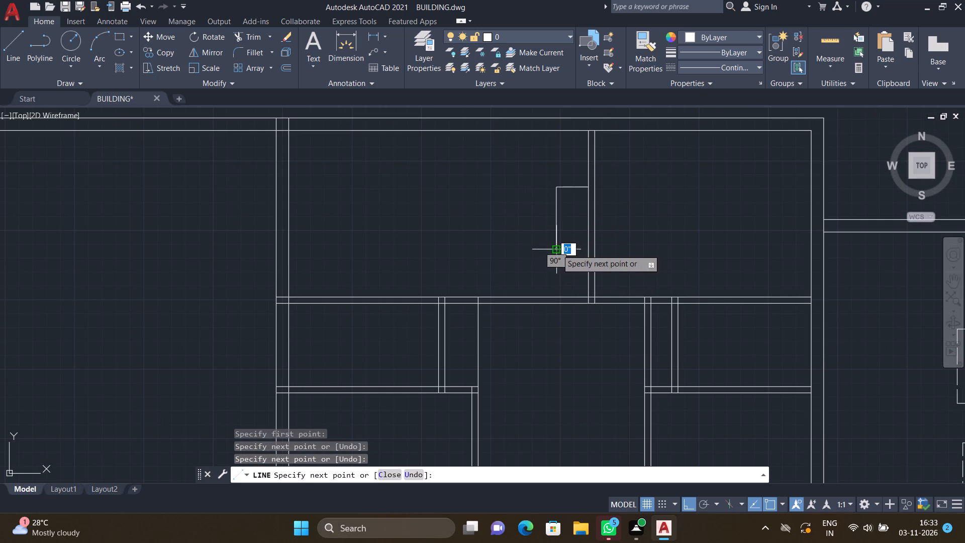
scroll(594, 248, "up", 2)
left_click(582, 249)
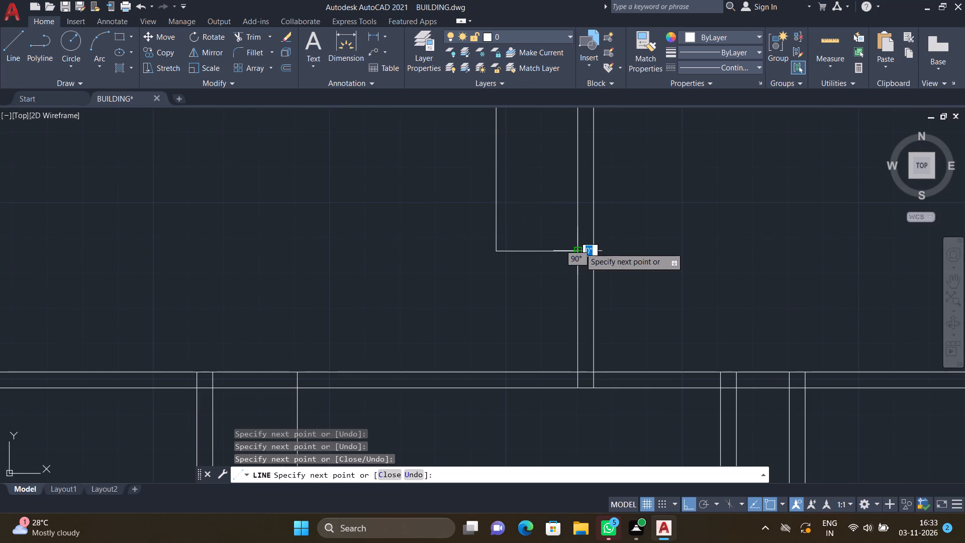
key("Return")
Draw a smaller three-sided outline about 3'3" long inside the first one, closing against the same partition's west face.
scroll(579, 247, "down", 2)
scroll(571, 199, "up", 2)
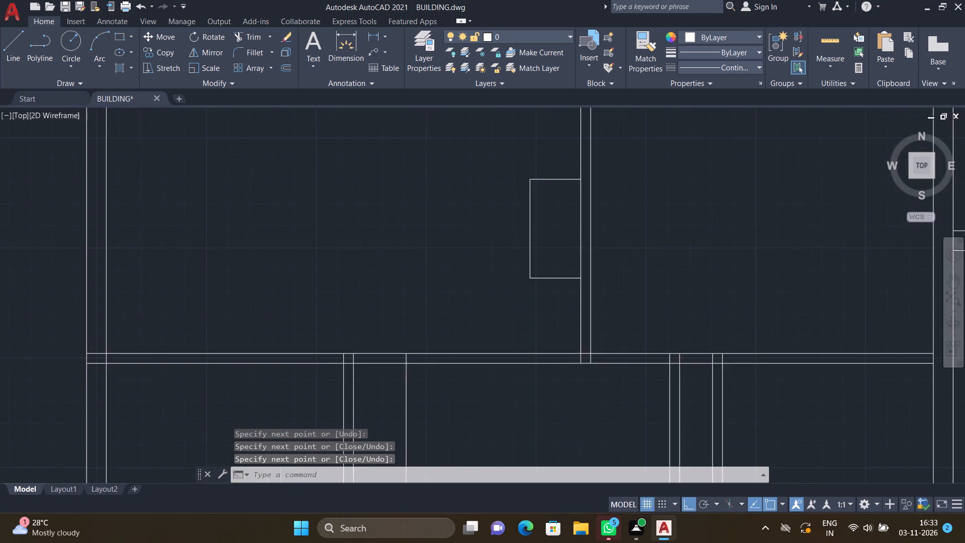
key("l")
key("Return")
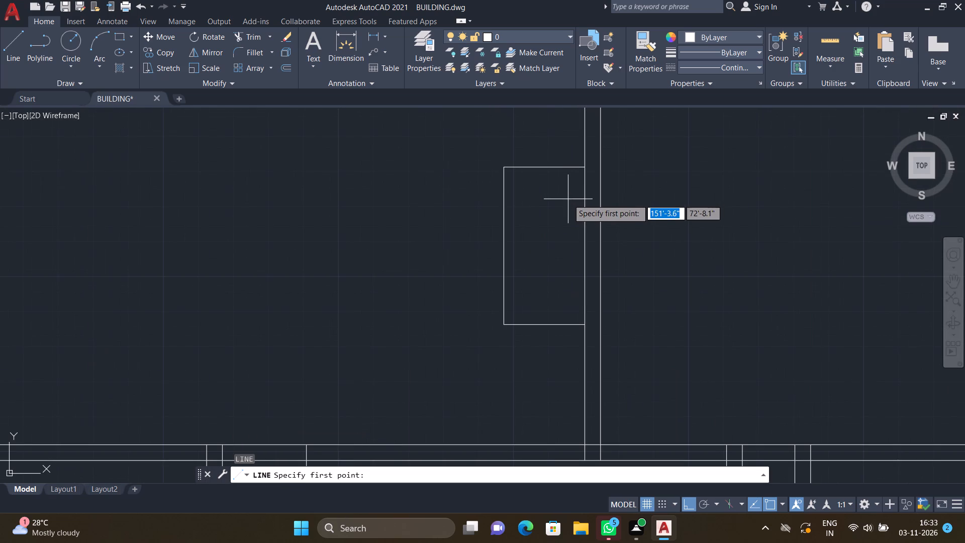
scroll(592, 178, "up", 2)
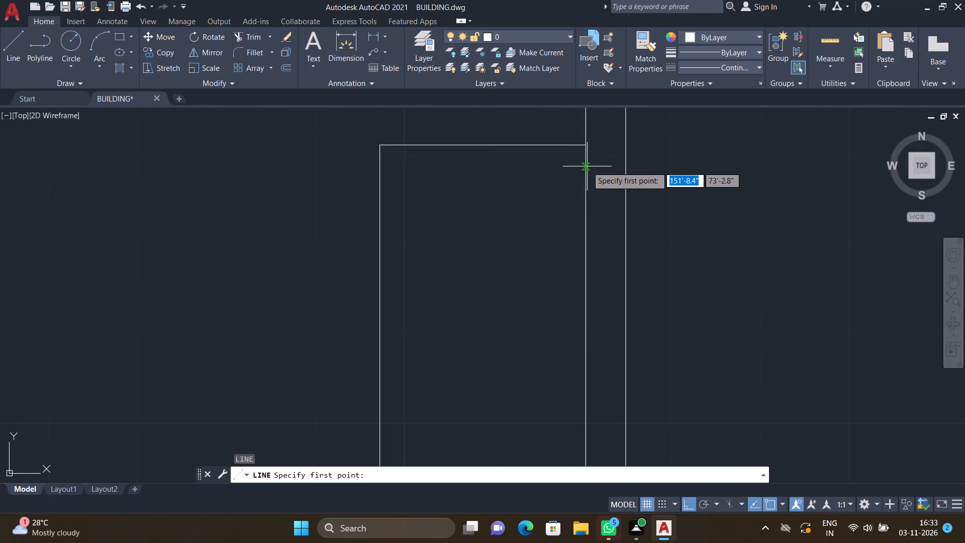
left_click(586, 166)
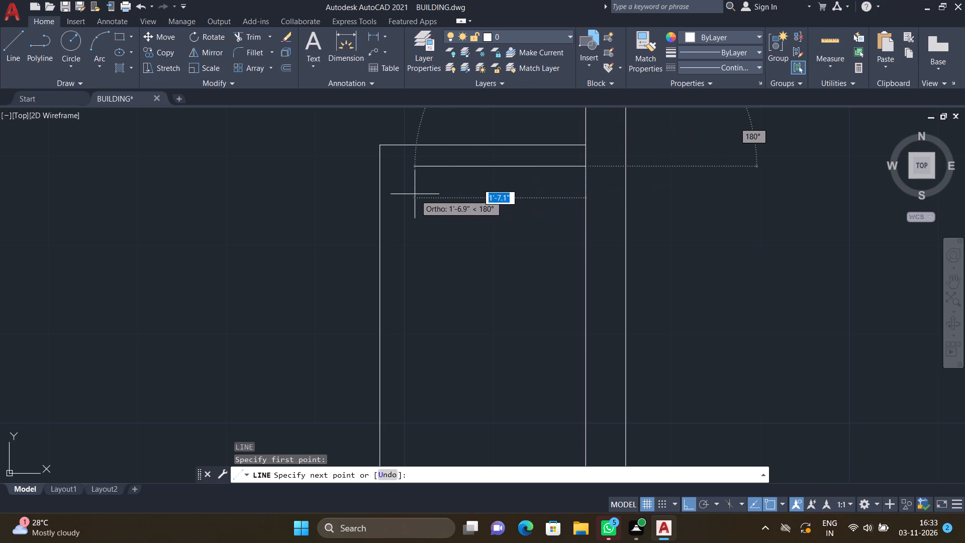
left_click(404, 174)
scroll(416, 226, "down", 3)
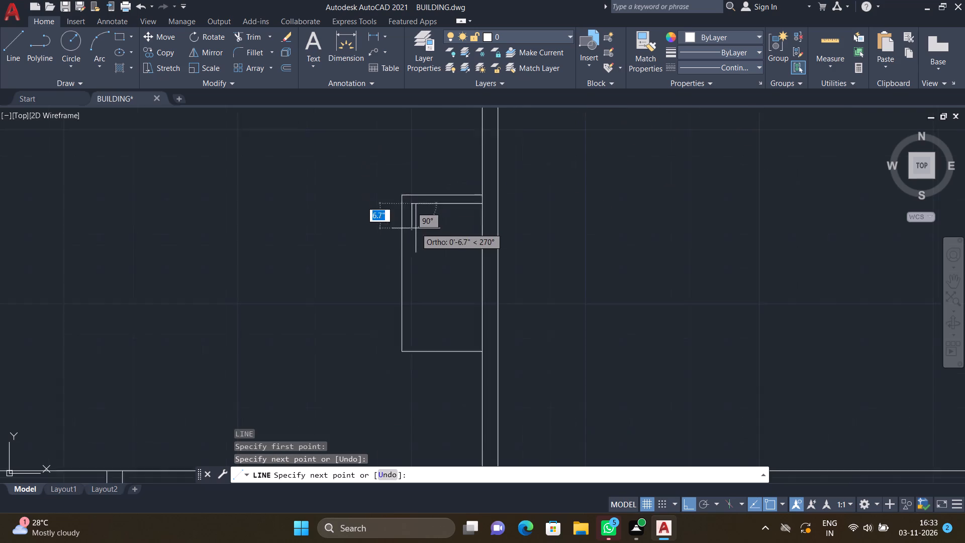
scroll(411, 297, "up", 2)
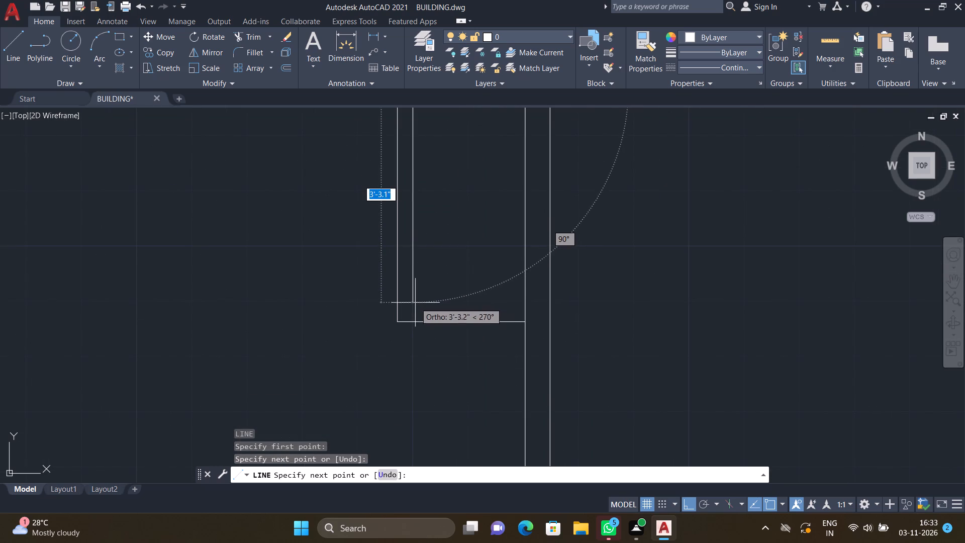
left_click(415, 302)
left_click(528, 300)
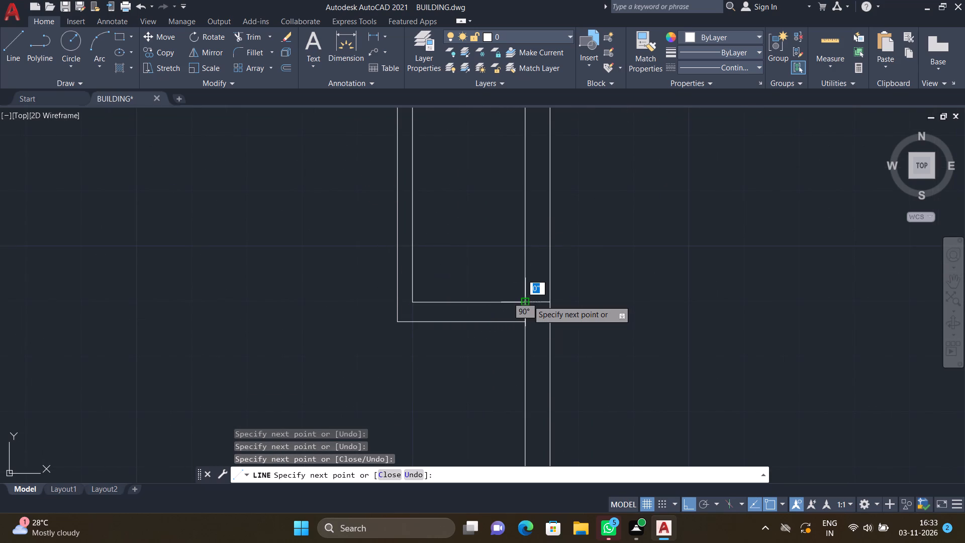
key("Return")
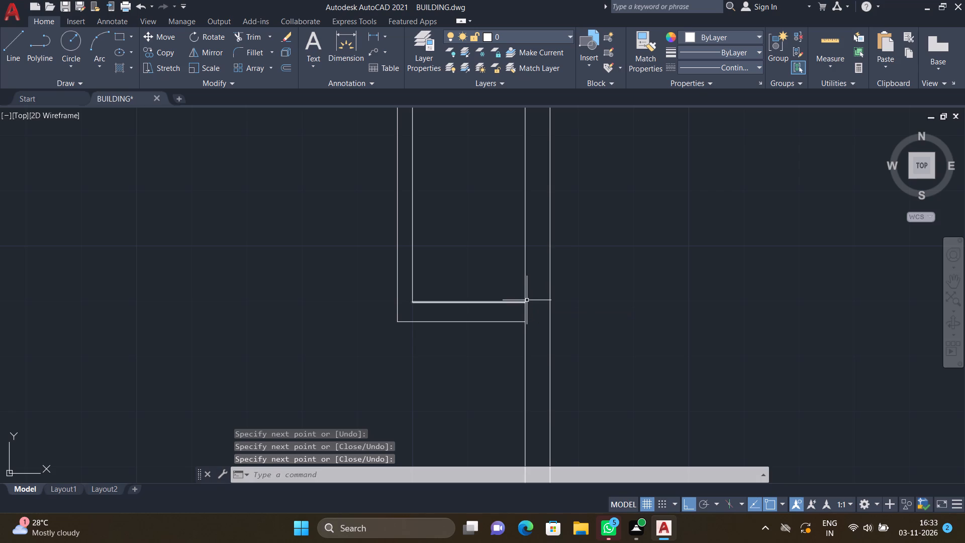
Draw an L-shaped outline in the northeastern room, about 5'7" south from the north wall's inner face, closing west against the partition's east face.
scroll(528, 300, "down", 3)
key("l")
key("Return")
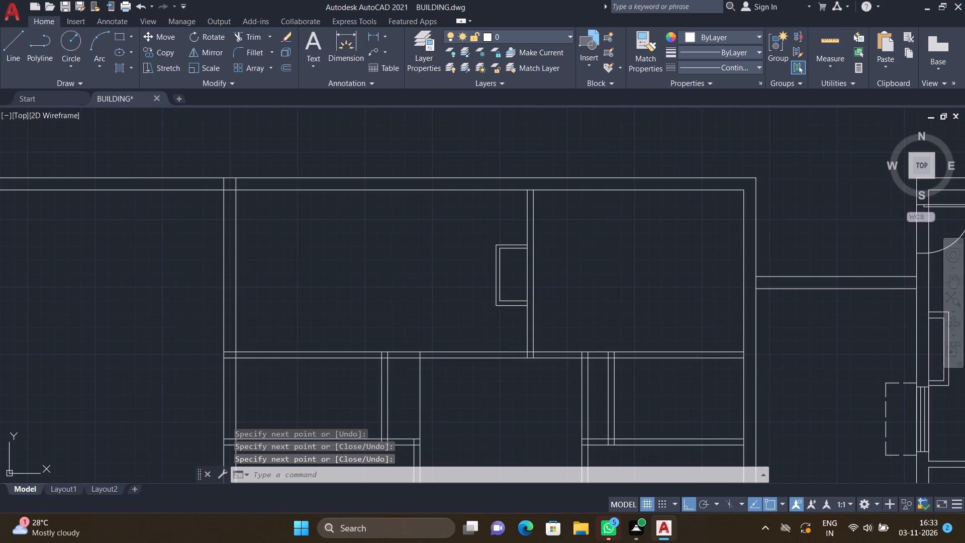
scroll(568, 205, "up", 1)
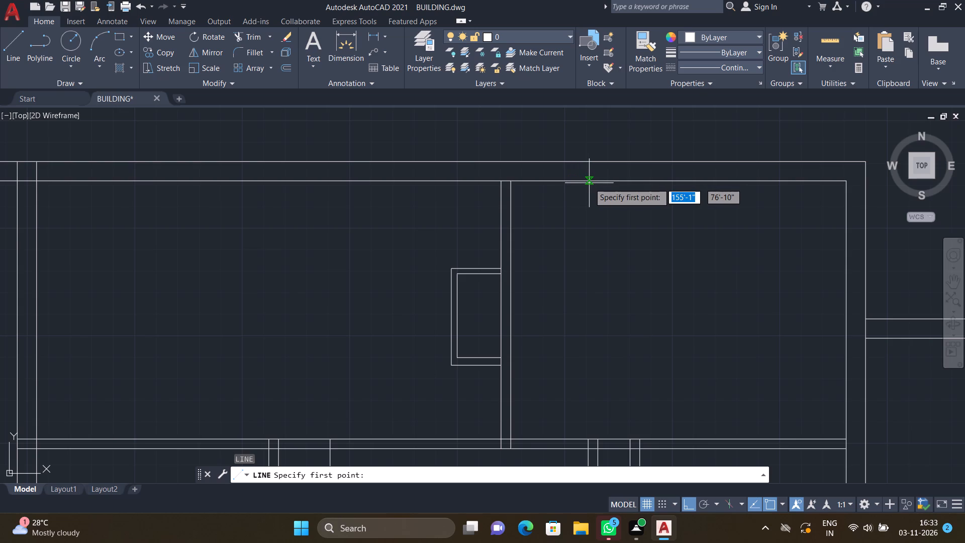
left_click_drag(589, 180, 589, 186)
scroll(583, 312, "down", 1)
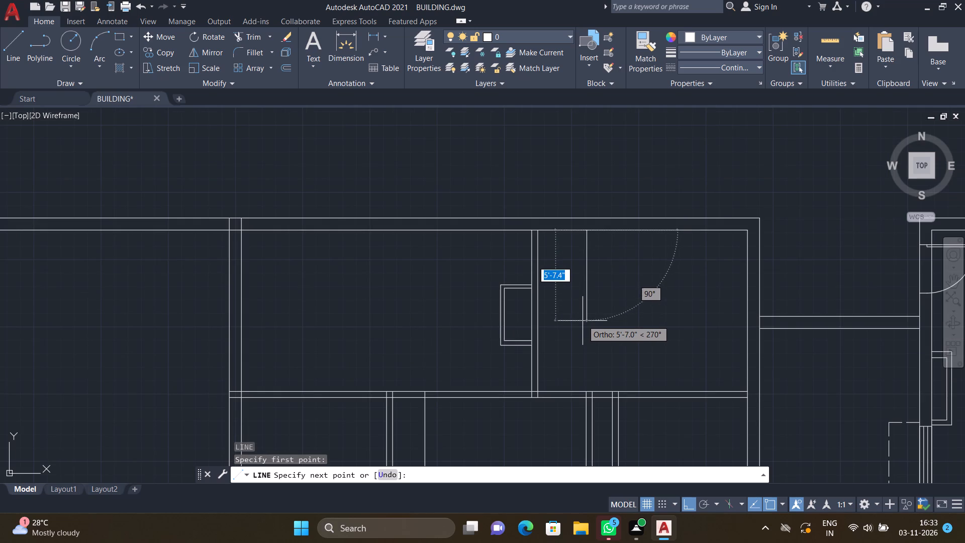
scroll(583, 328, "up", 1)
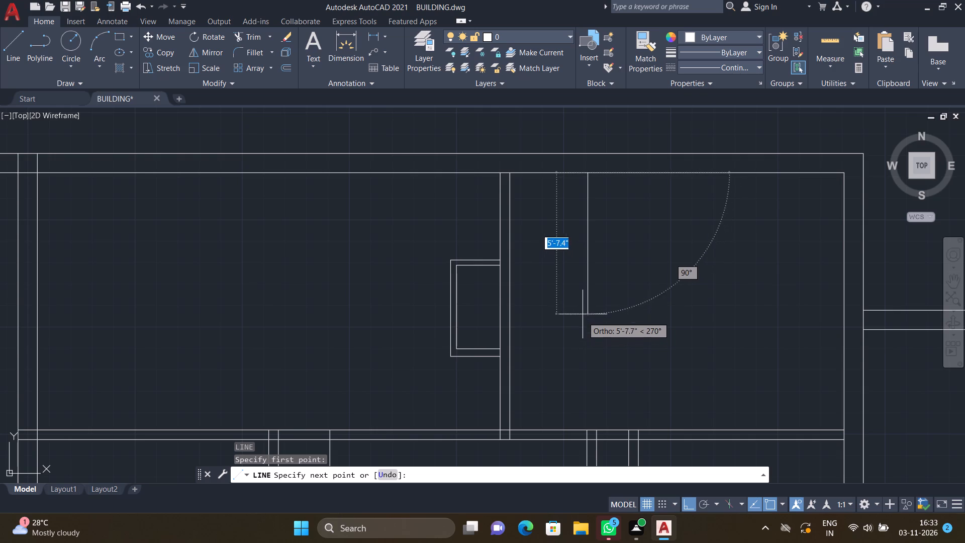
left_click(583, 310)
scroll(520, 311, "up", 2)
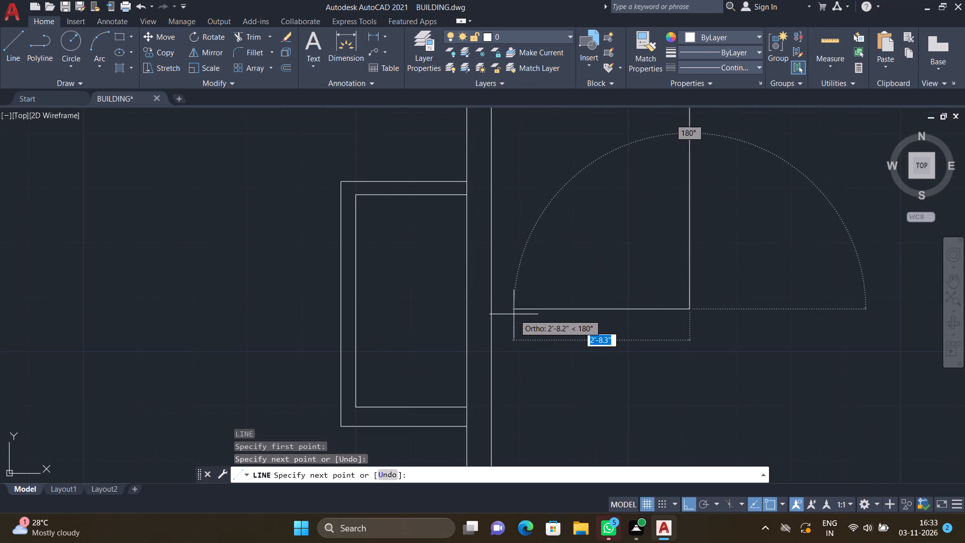
left_click(489, 310)
key("Return")
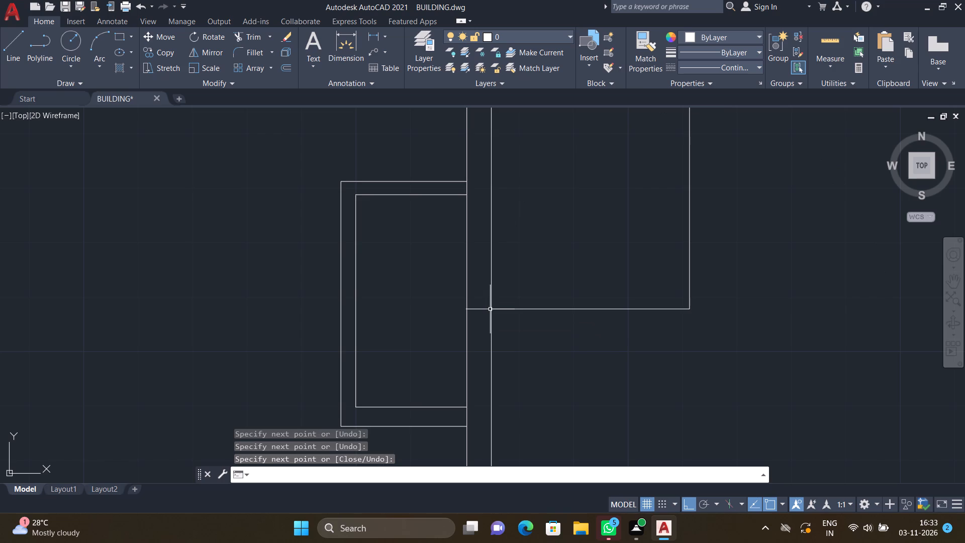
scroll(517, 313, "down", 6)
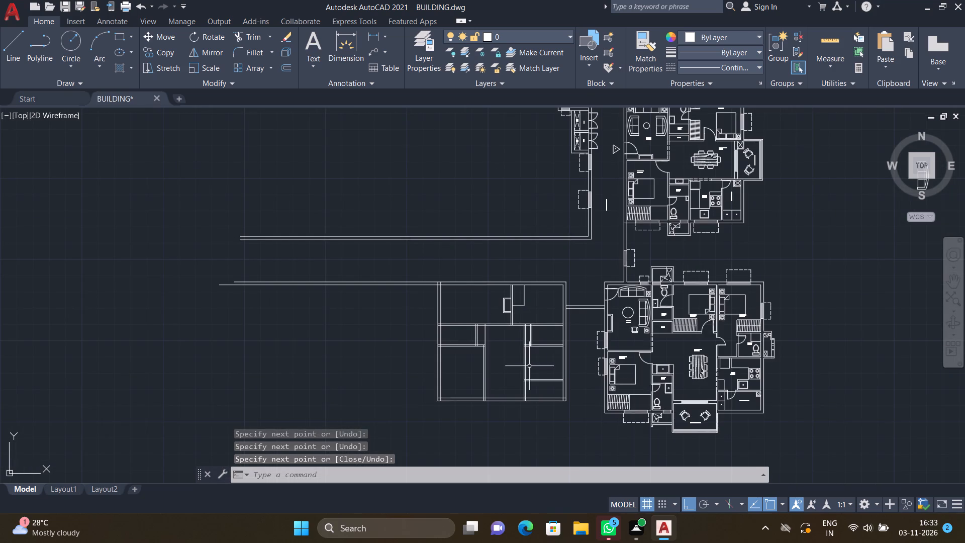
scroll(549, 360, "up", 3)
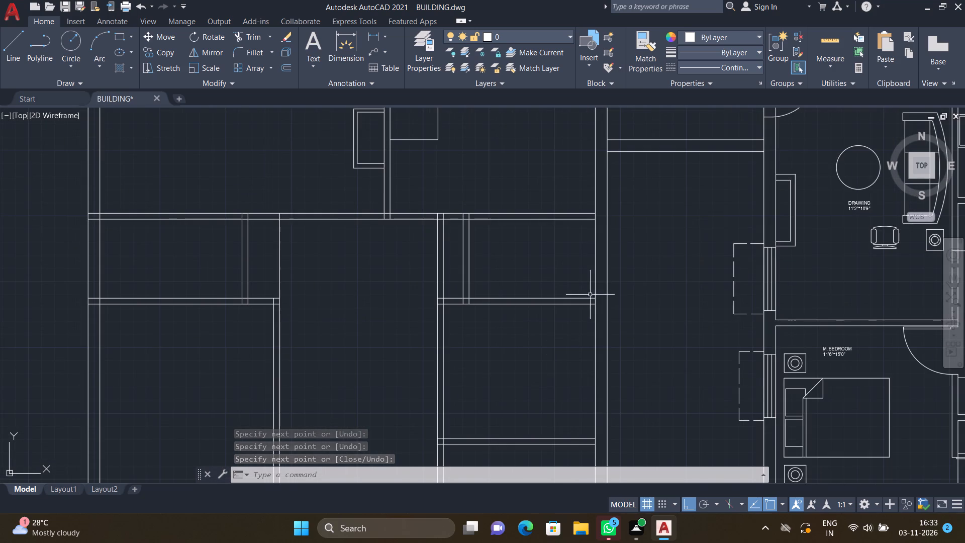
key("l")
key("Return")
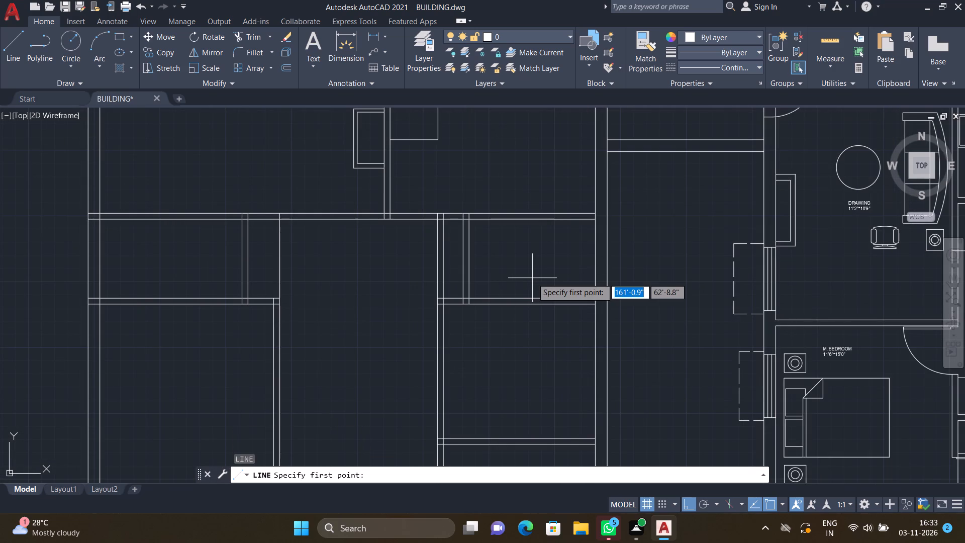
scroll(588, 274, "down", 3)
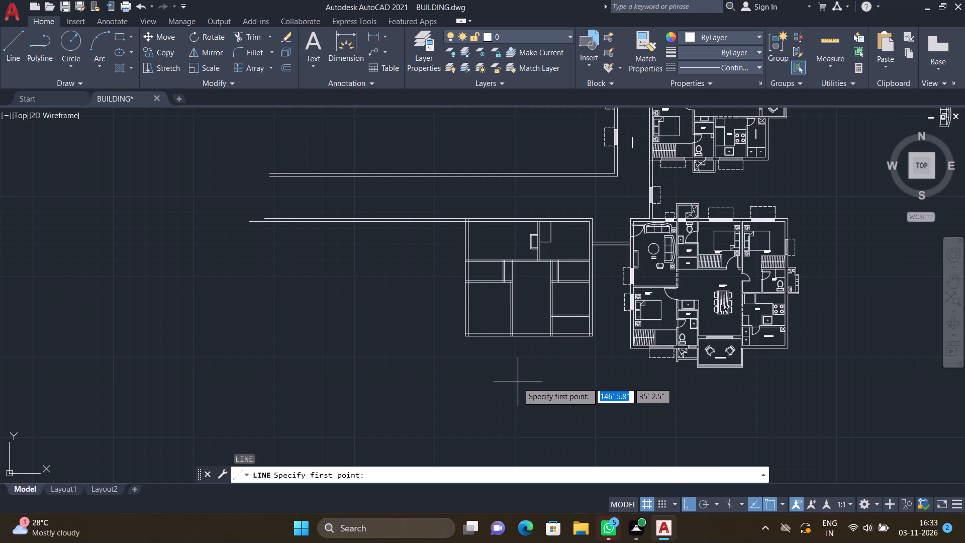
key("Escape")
Trim away both lines of the south wall between the two north-south partitions.
type("TR")
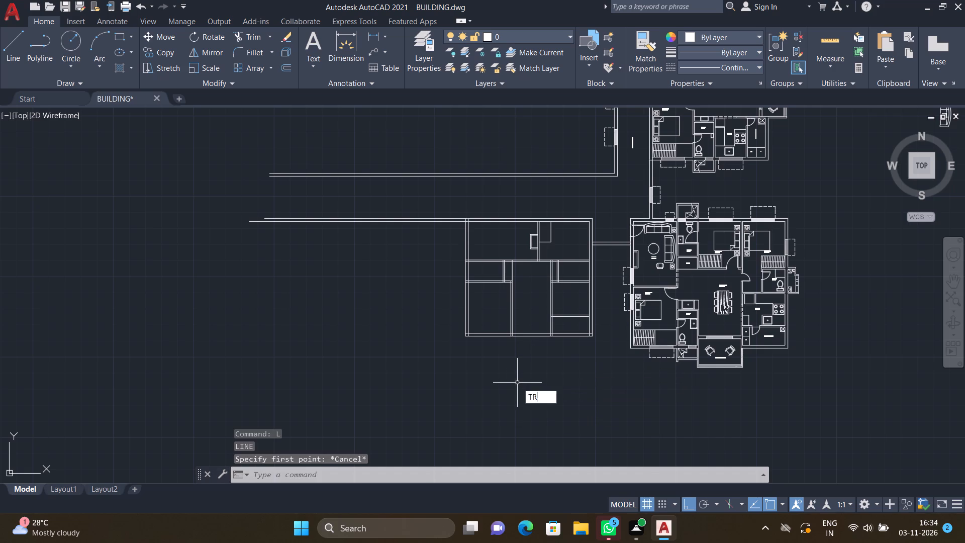
key("Return")
scroll(540, 338, "up", 2)
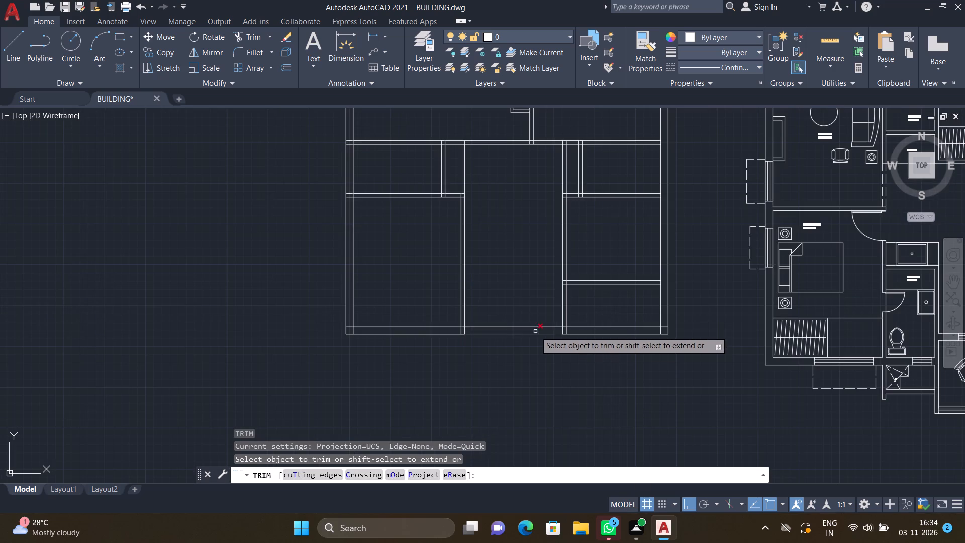
left_click_drag(503, 319, 508, 357)
key("Return")
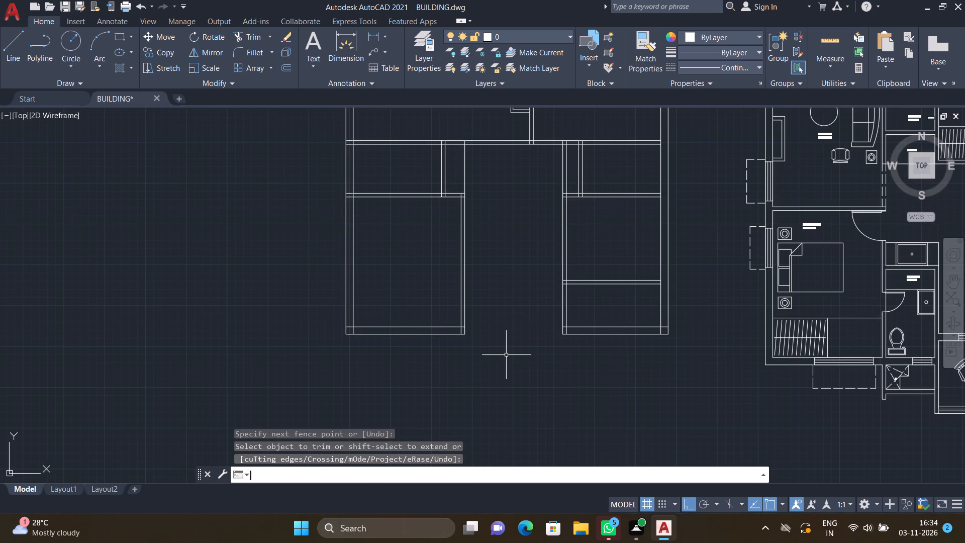
Draw an east-west line between the facing sides of the two north-south partitions, slightly north of the trimmed south wall opening.
key("l")
key("Return")
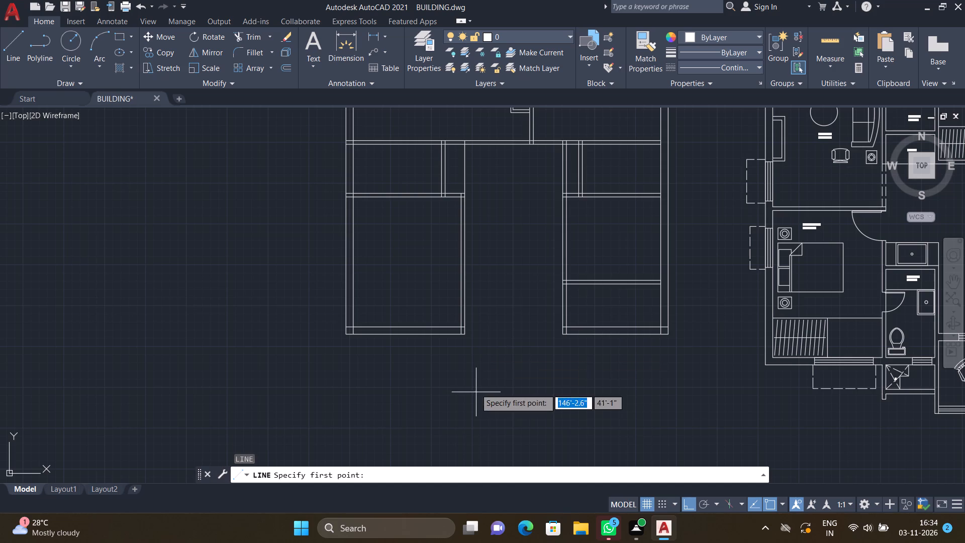
scroll(467, 304, "up", 3)
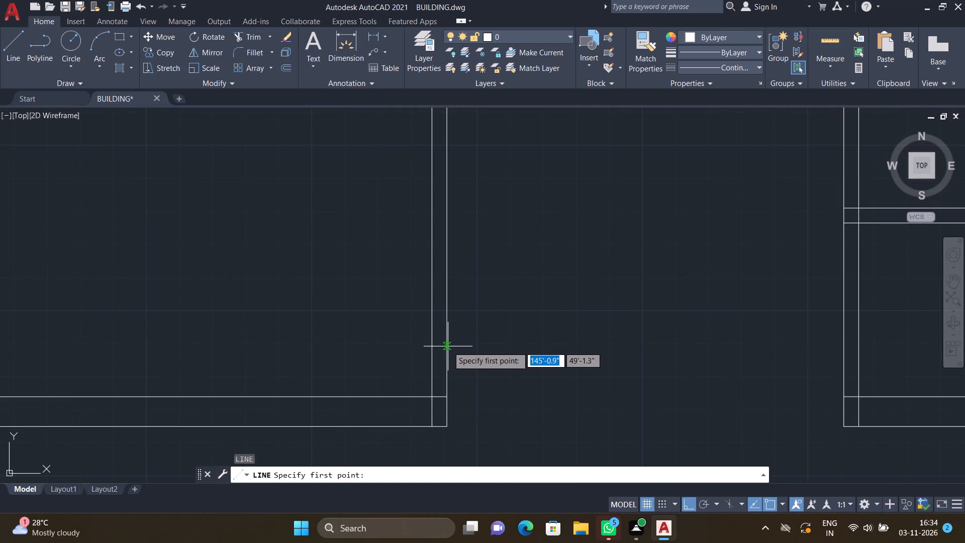
left_click(447, 338)
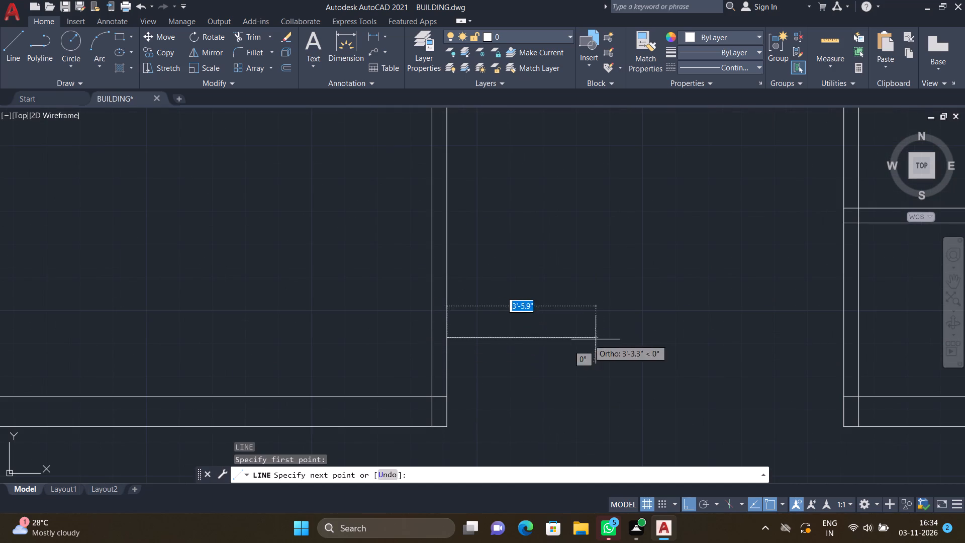
scroll(637, 347, "down", 2)
scroll(700, 354, "up", 1)
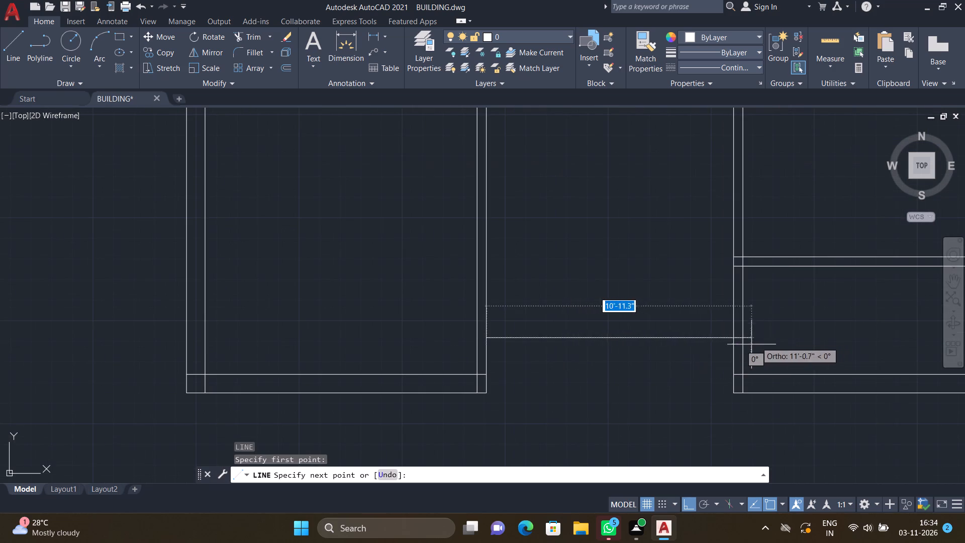
left_click(733, 338)
key("Return")
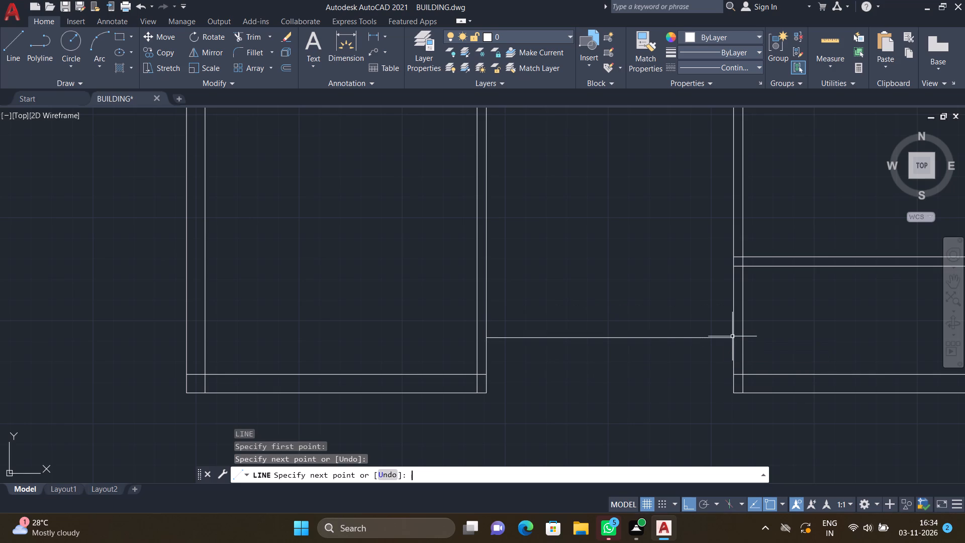
Offset the new east-west line 9" to the north to form a wall across the opening.
key("o")
key("Return")
type("9\"")
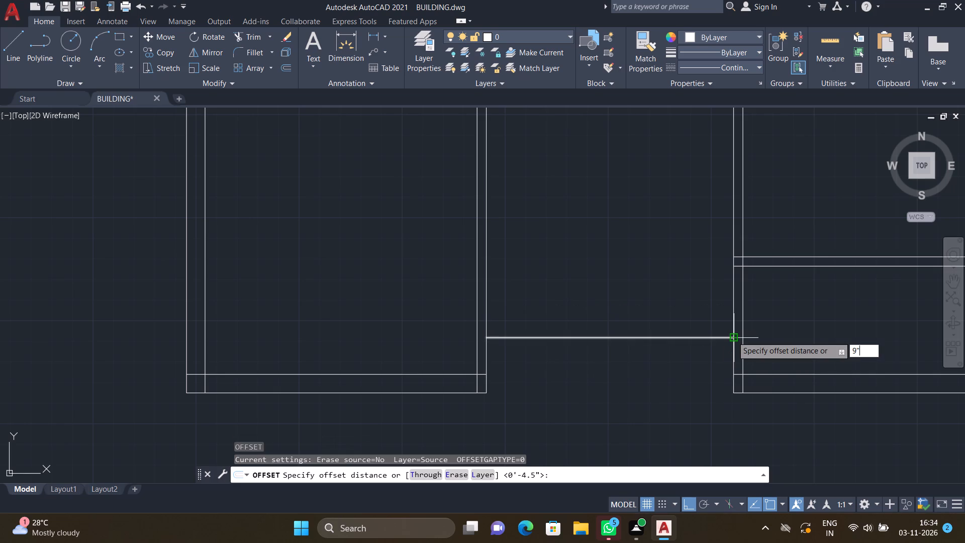
key("Return")
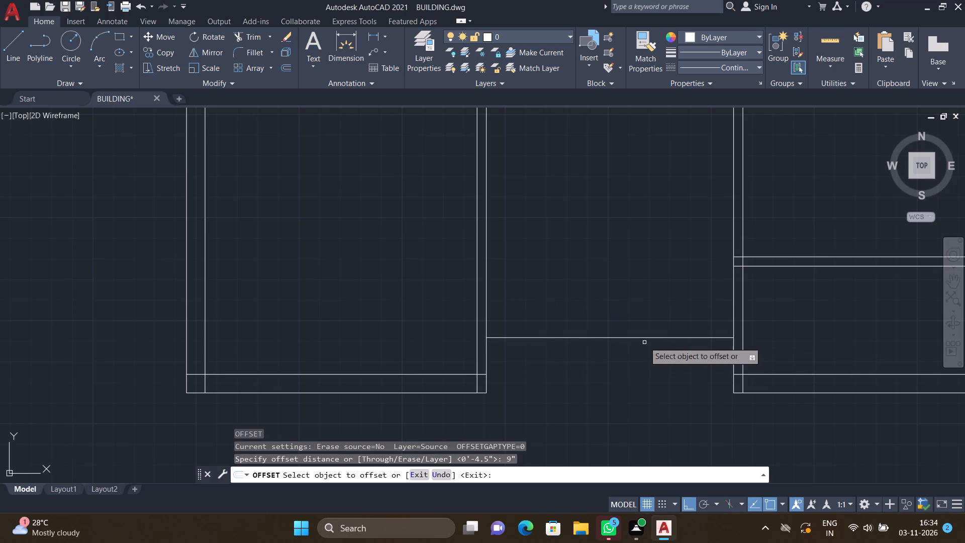
left_click(644, 337)
left_click(650, 303)
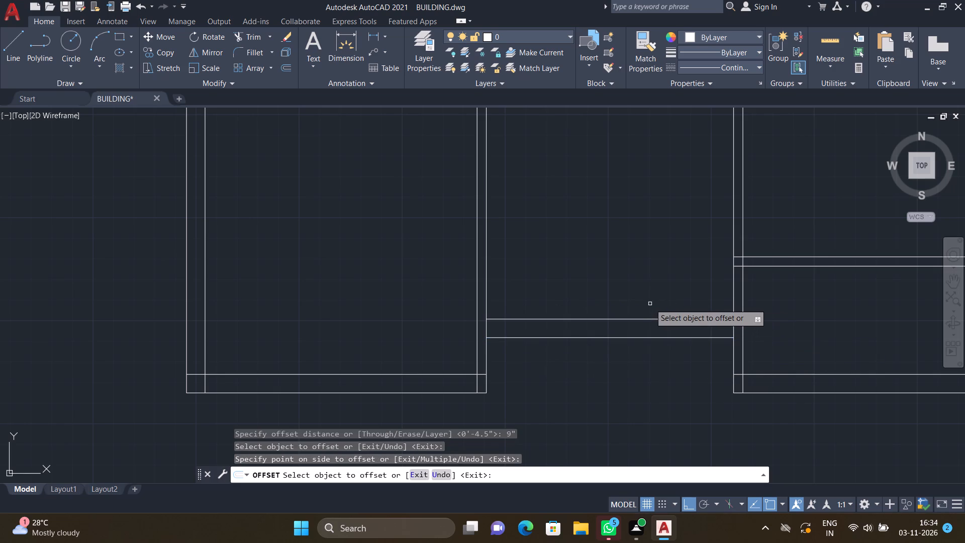
key("Return")
Offset the south line of the new cross wall 5'8" to the south.
scroll(648, 308, "down", 1)
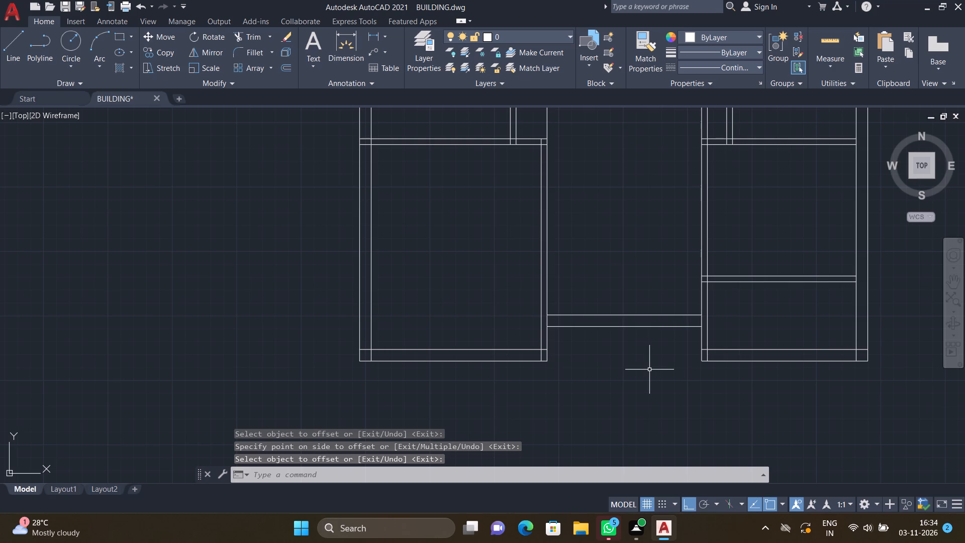
key("o")
key("Return")
type("5'")
type("8\"")
key("Return")
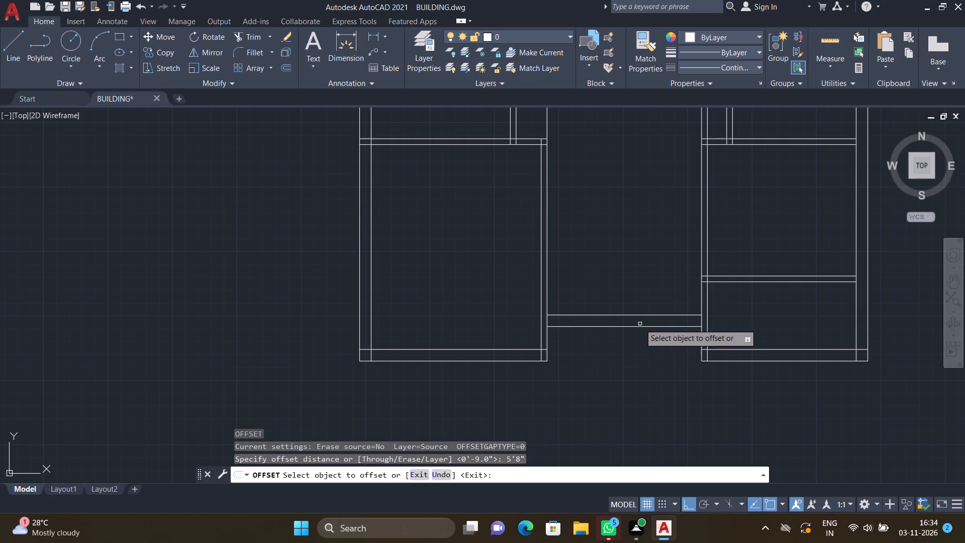
left_click(636, 327)
left_click(656, 393)
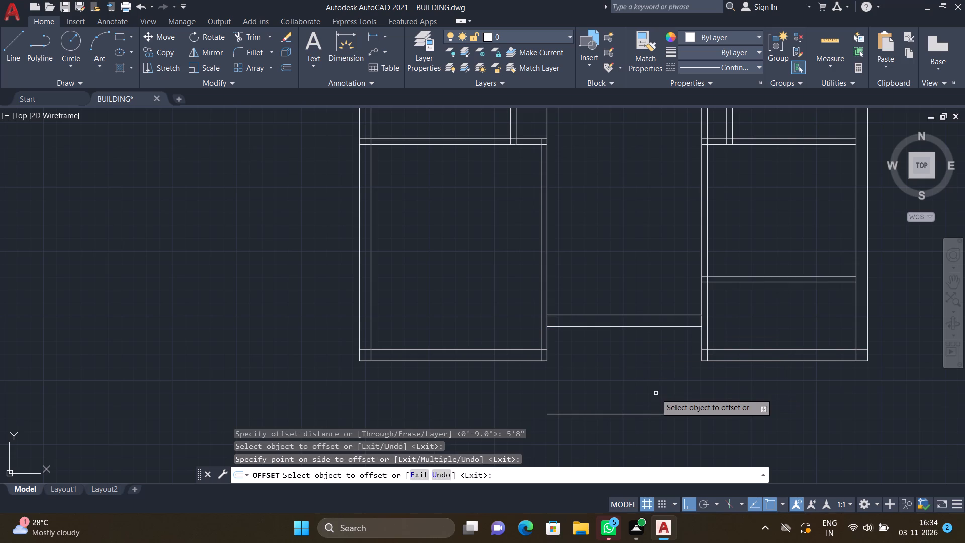
key("Return")
Offset the detached southern line 9" further south to form the outer wall of the projection.
key("o")
key("Return")
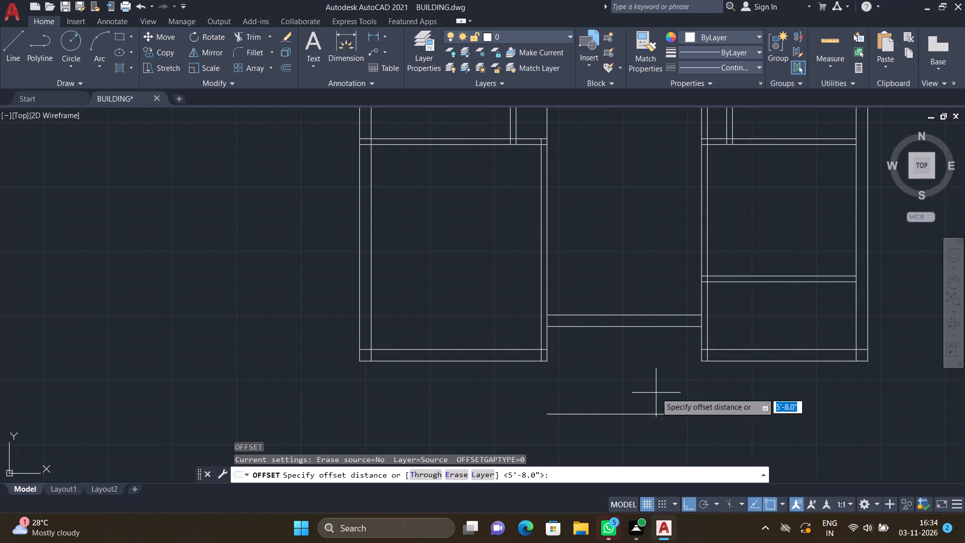
type("9\"")
key("Return")
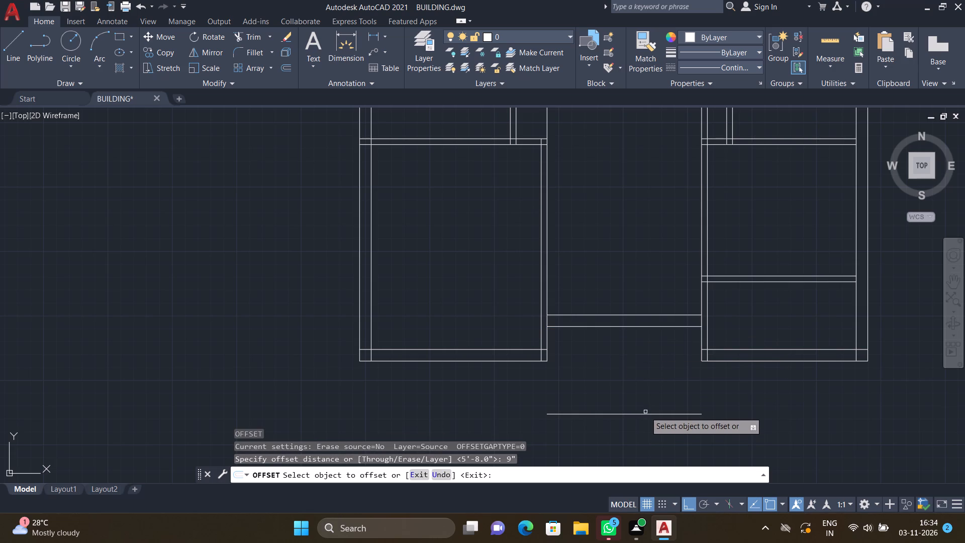
left_click(645, 413)
left_click(645, 434)
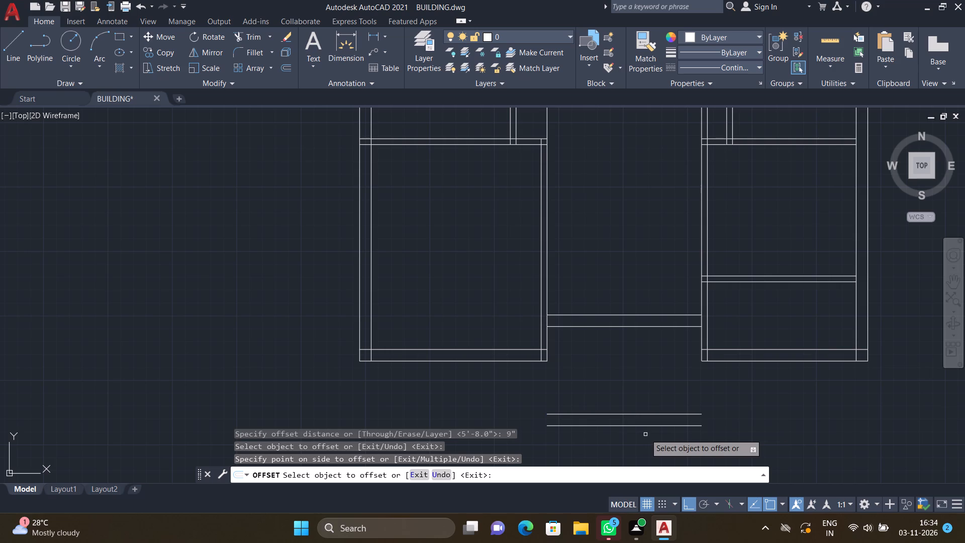
key("Return")
Draw a line about 4'2" south from the southwestern room's southeast outer corner to the west end of the southernmost line.
key("l")
key("Return")
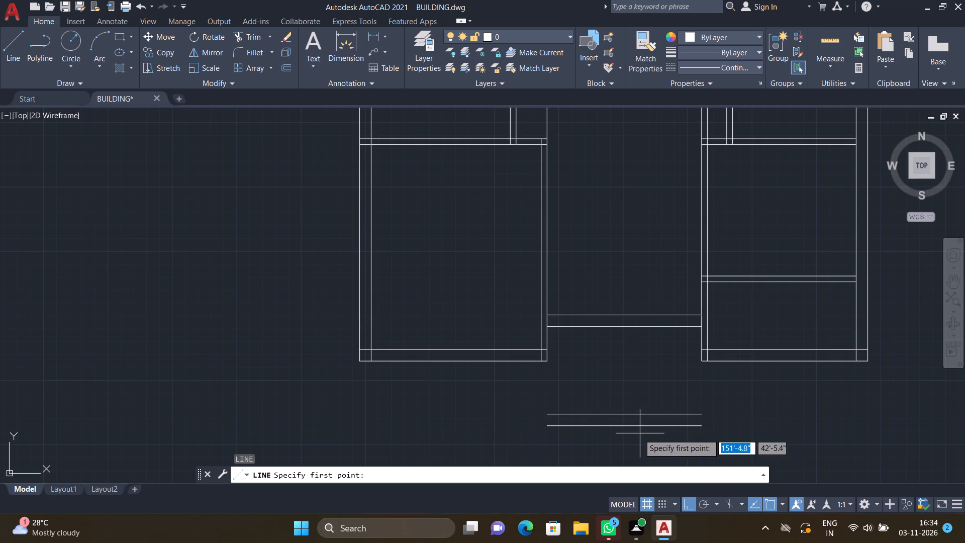
scroll(551, 390, "up", 3)
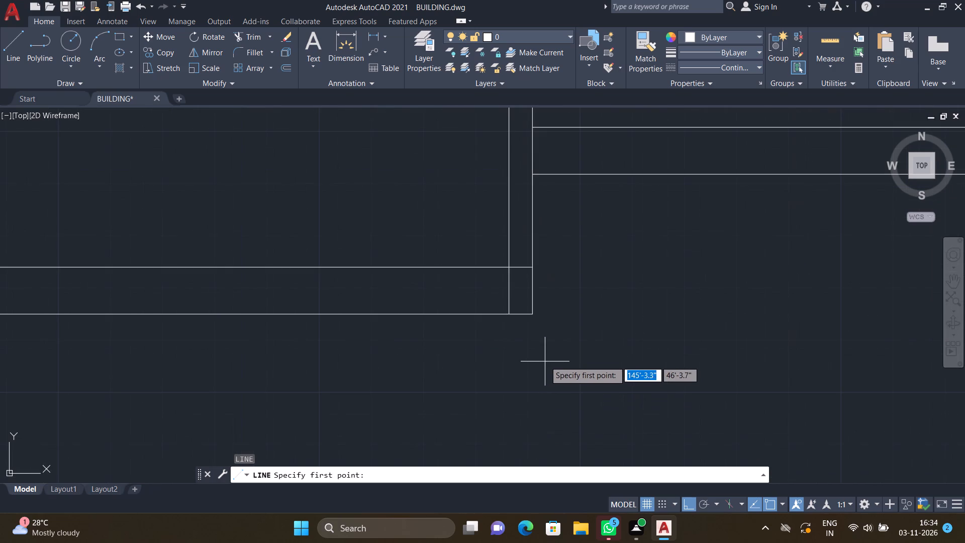
left_click_drag(530, 315, 531, 320)
scroll(560, 384, "down", 5)
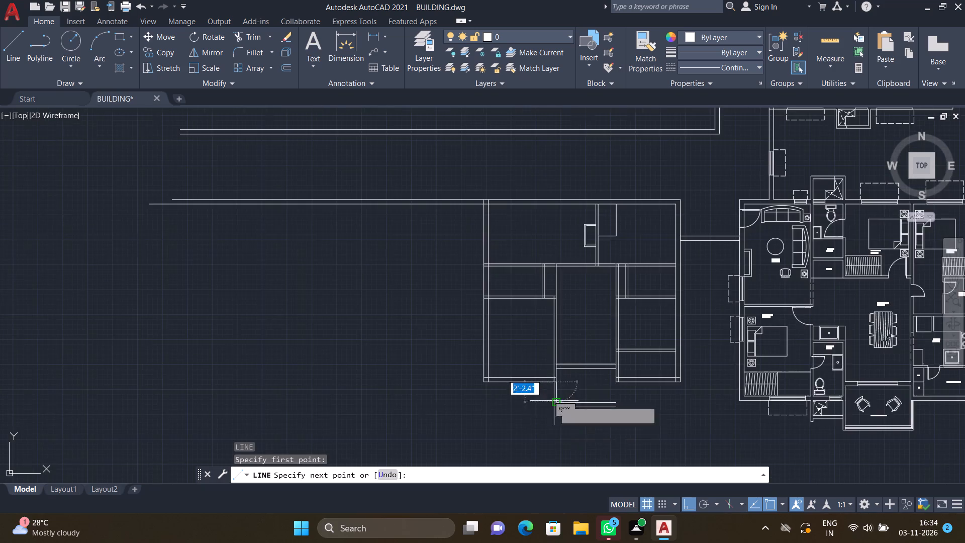
scroll(552, 425, "up", 3)
scroll(556, 357, "up", 3)
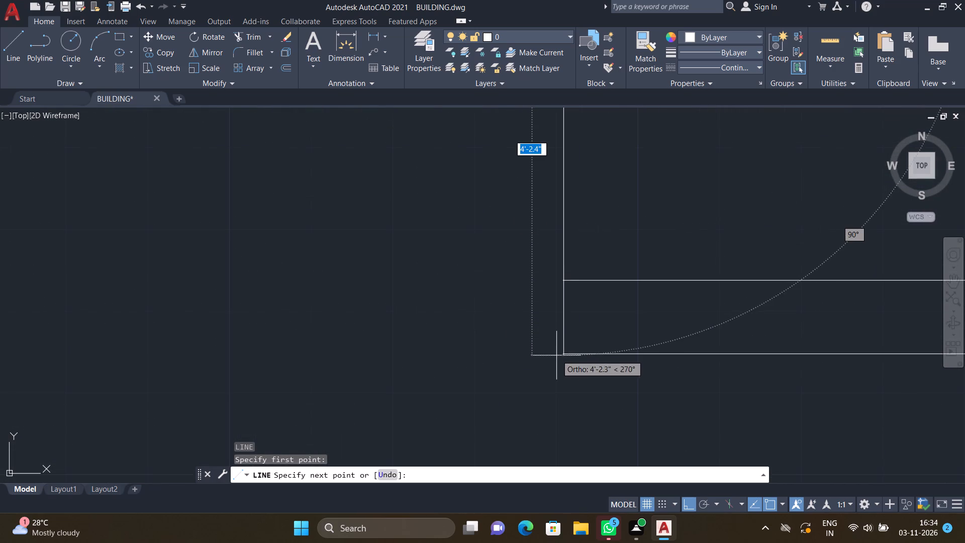
left_click(561, 357)
key("Return")
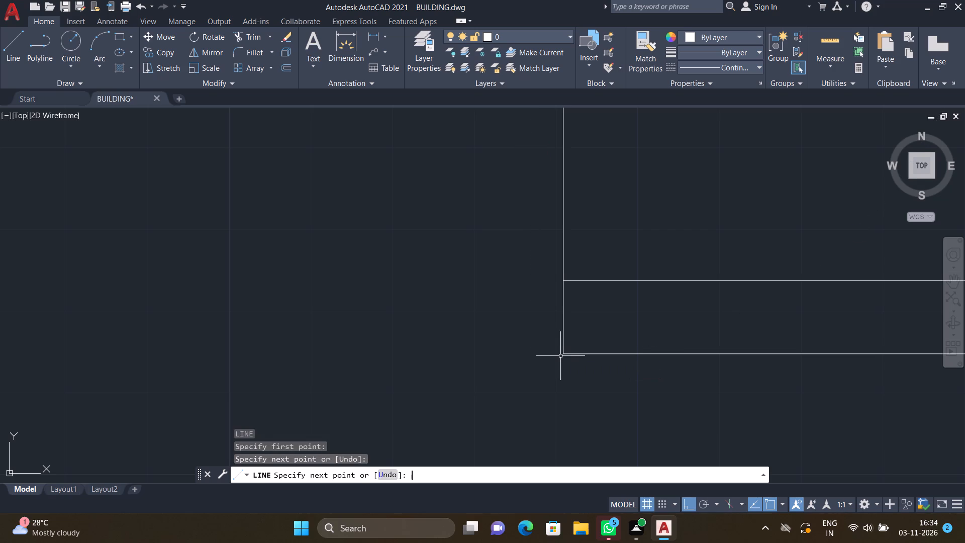
Draw a line about 4'2" south from the foot of the western room's inner east-wall line, returning about 4.3" east to the projection's southwest corner.
scroll(560, 355, "down", 2)
key("l")
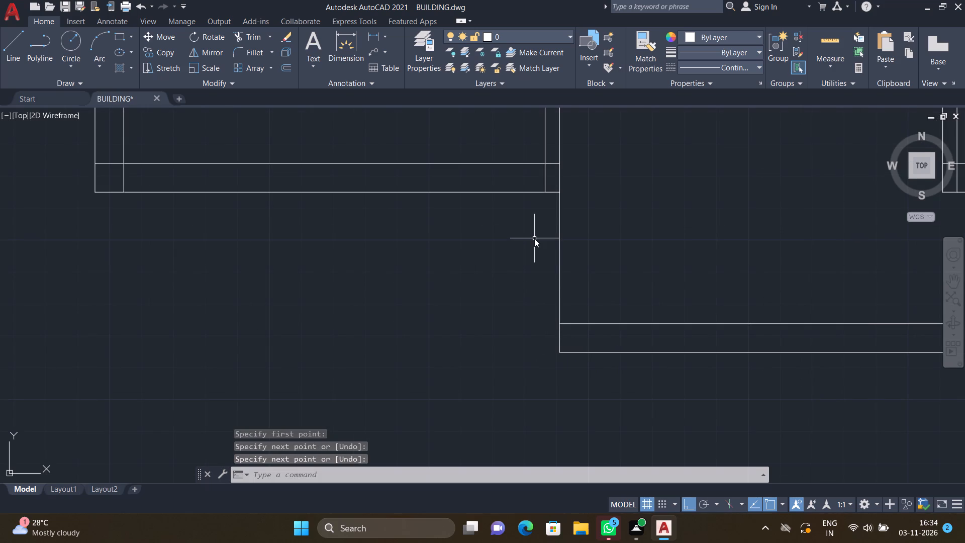
key("Return")
scroll(549, 201, "up", 2)
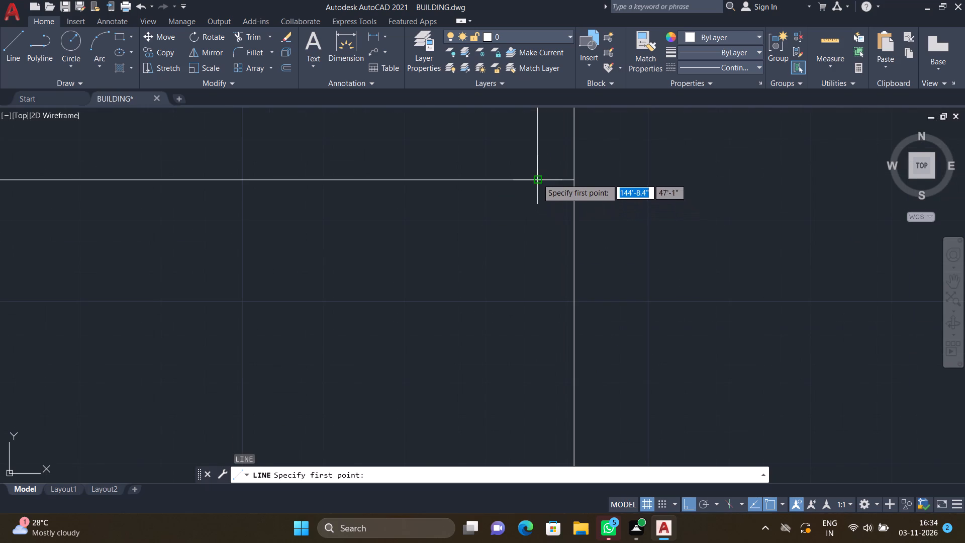
left_click(537, 178)
scroll(545, 273, "down", 4)
scroll(541, 344, "up", 3)
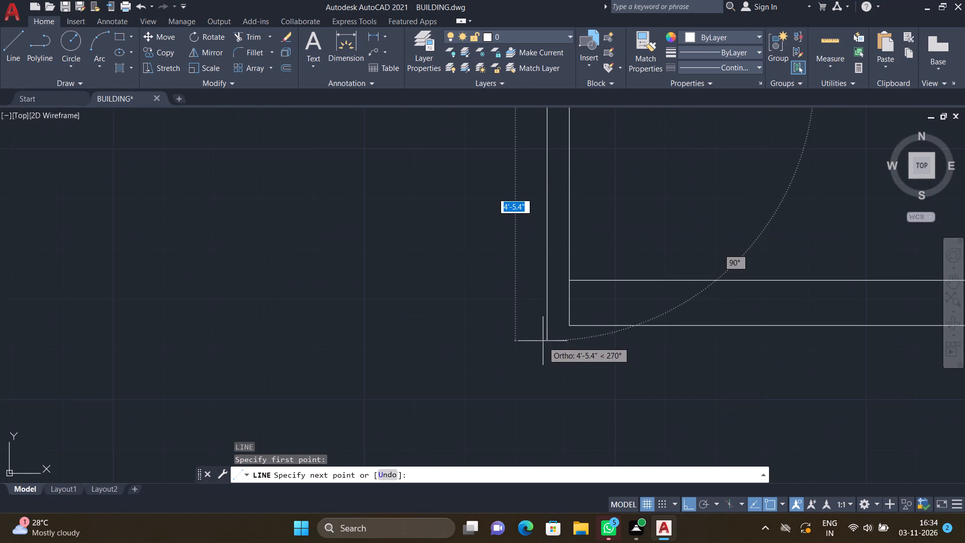
scroll(569, 332, "up", 2)
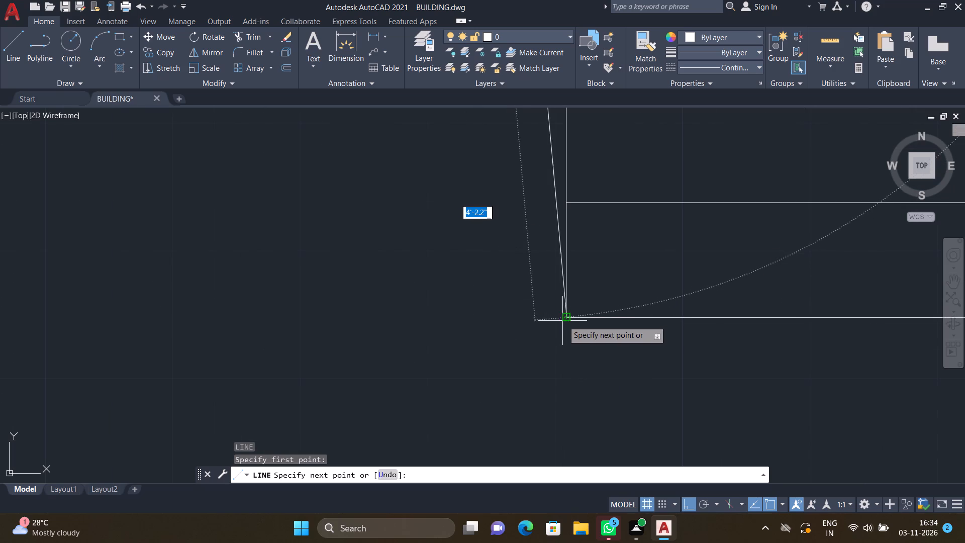
left_click(508, 318)
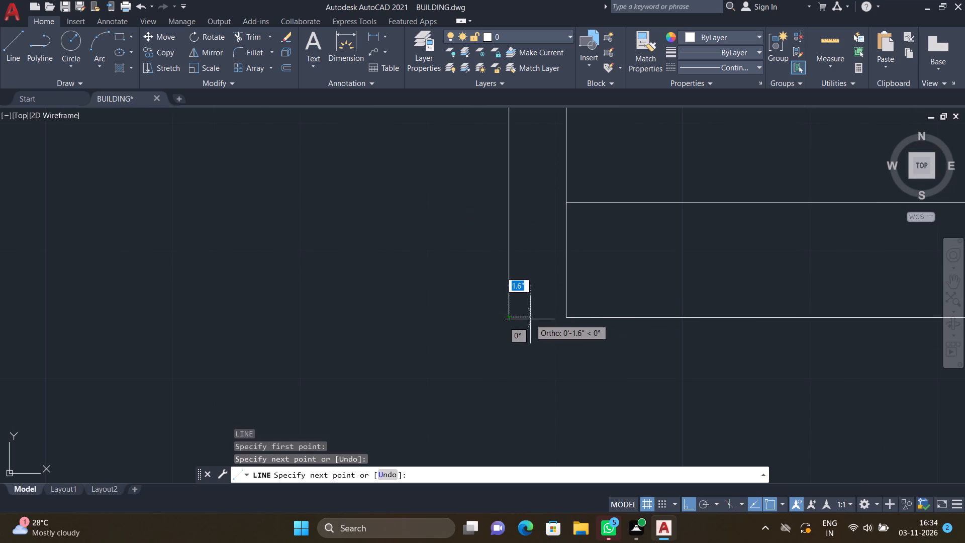
scroll(558, 322, "up", 2)
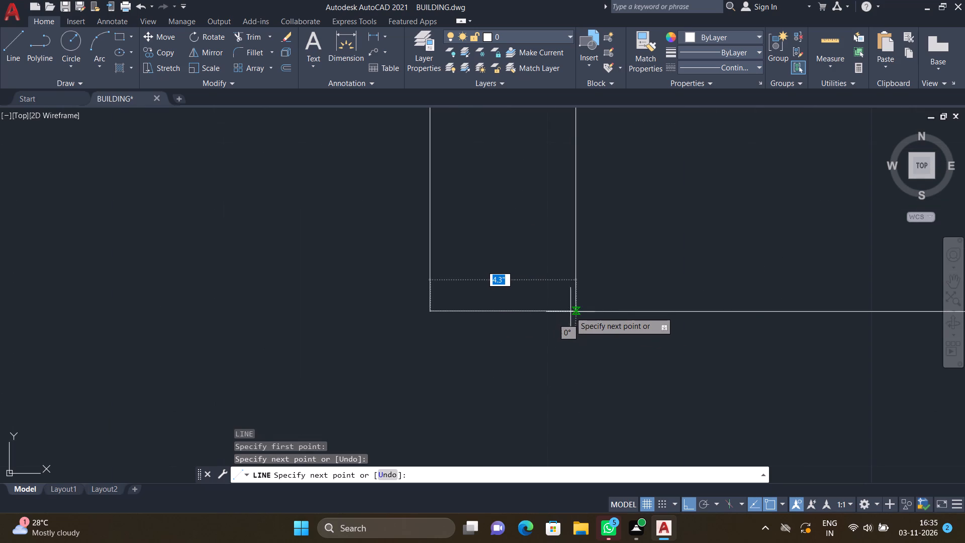
left_click(570, 312)
key("Return")
Draw a line about 4'2" south from the foot of the eastern room's inner west-wall line, returning about 4.6" west to the southernmost line's end.
scroll(562, 331, "down", 3)
middle_click_drag(569, 317, 551, 317)
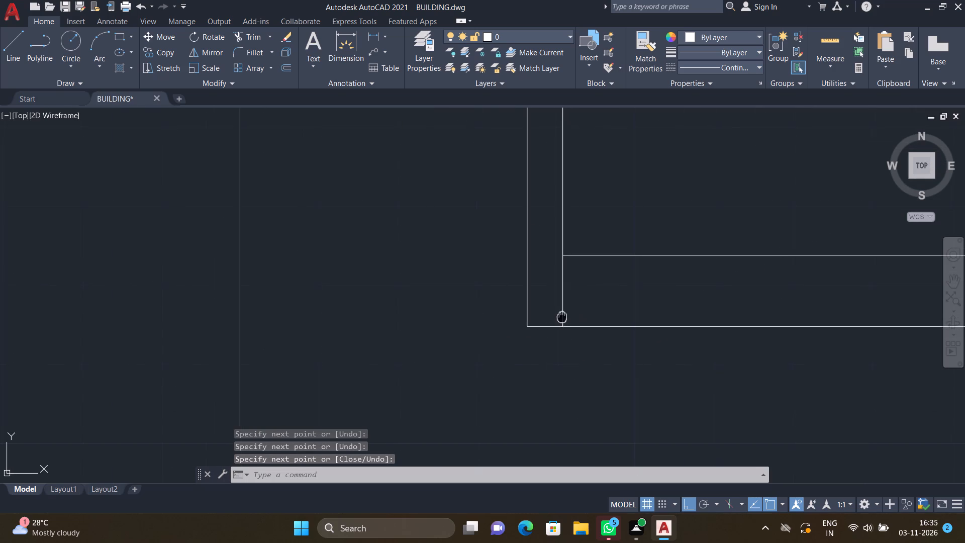
middle_click_drag(551, 317, 504, 318)
scroll(503, 318, "down", 4)
scroll(708, 260, "up", 3)
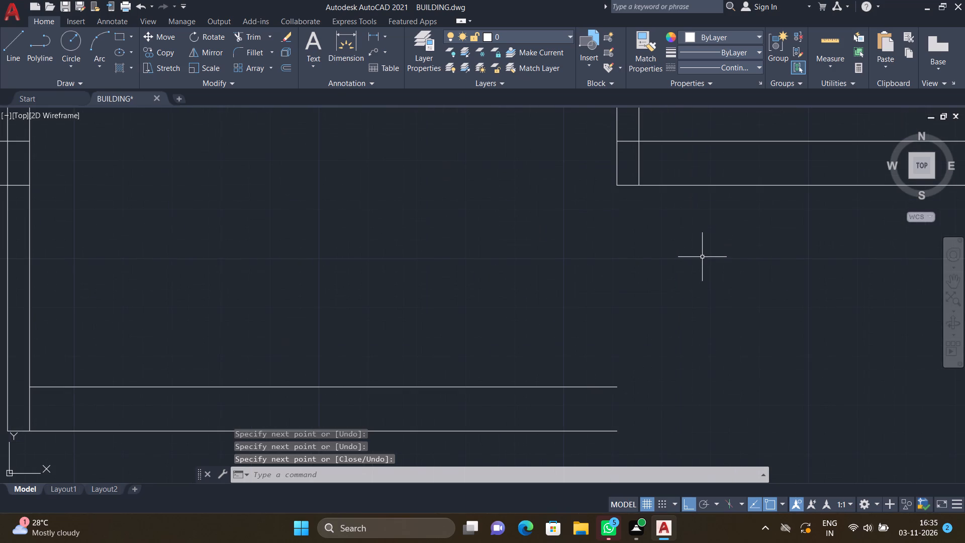
key("l")
key("Return")
left_click(639, 183)
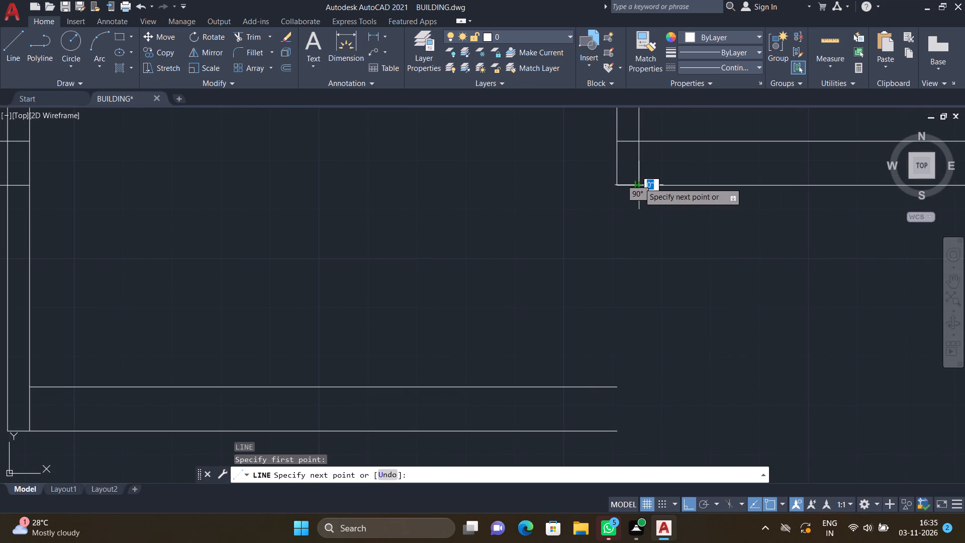
scroll(655, 441, "up", 2)
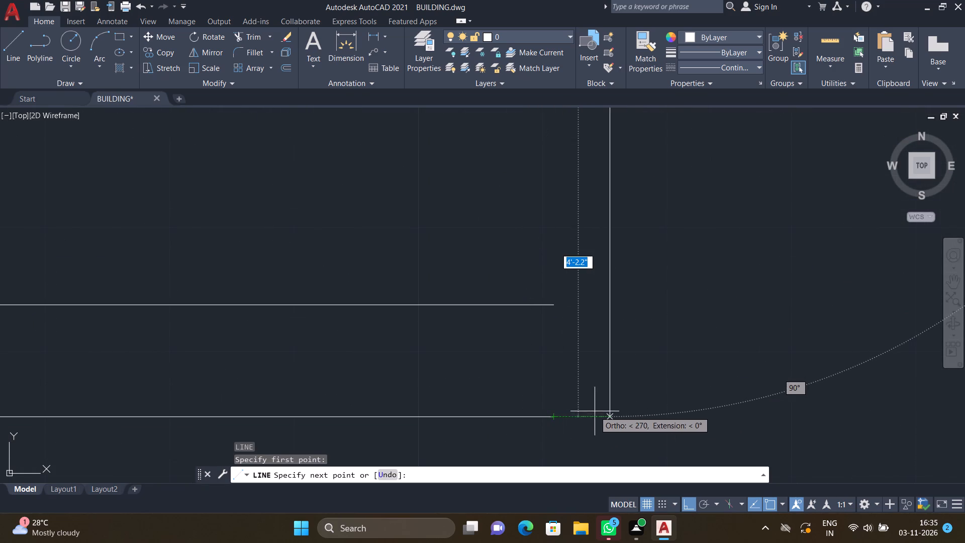
left_click(611, 418)
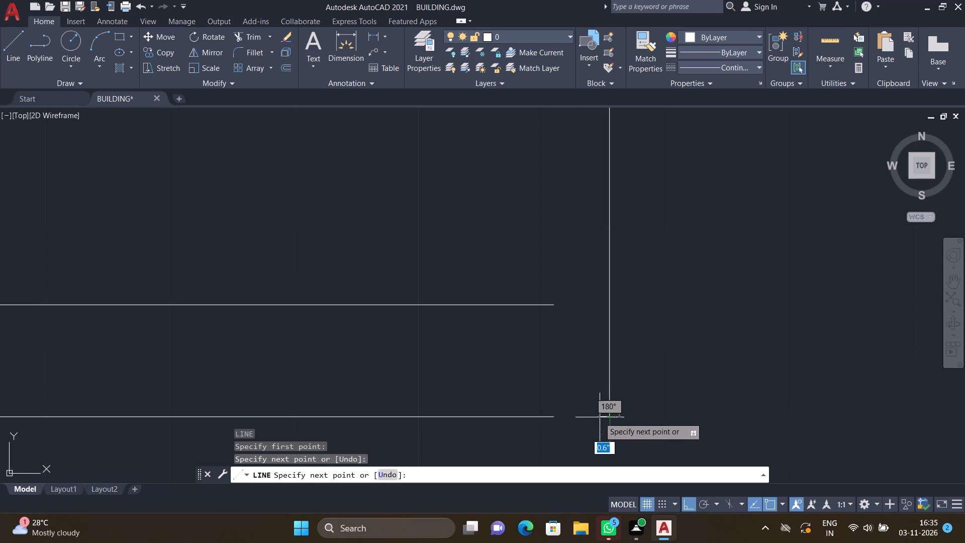
scroll(560, 422, "up", 2)
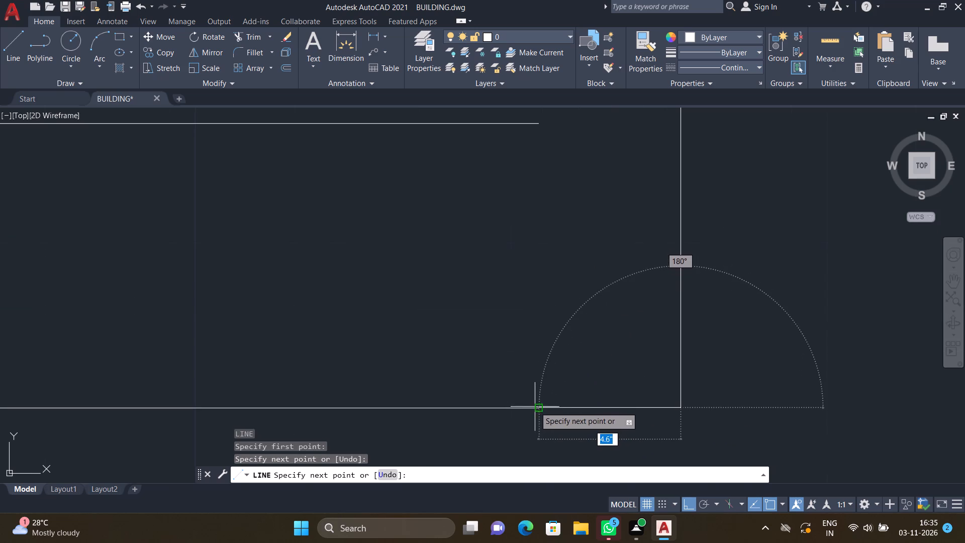
left_click(537, 408)
key("Return")
Extend the projection's inner southern line east to the new north-south line.
scroll(525, 401, "down", 3)
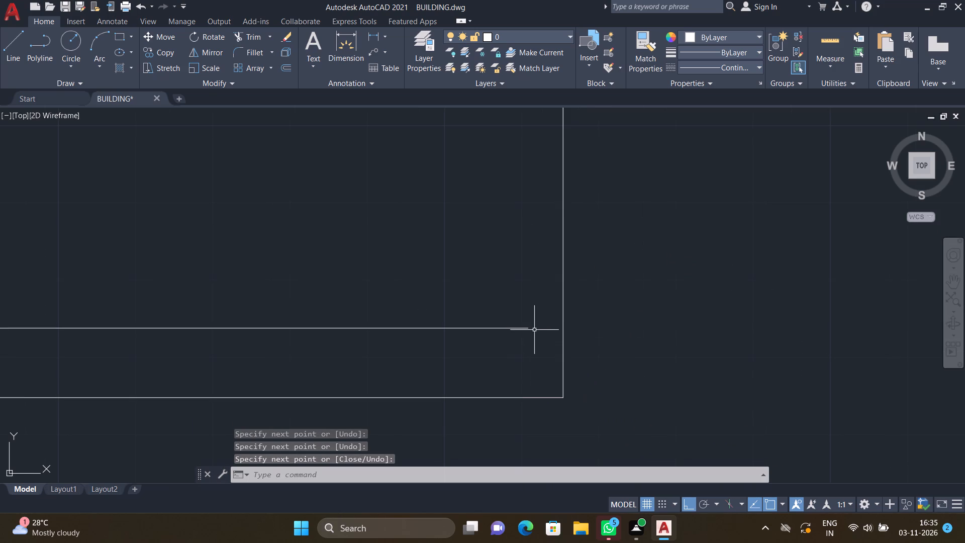
type("EX")
key("Return")
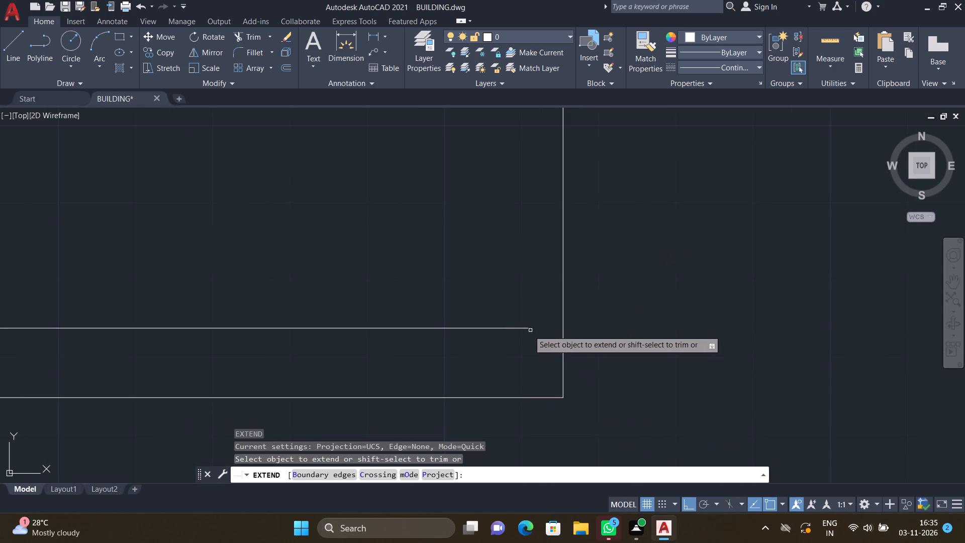
left_click(521, 327)
key("Return")
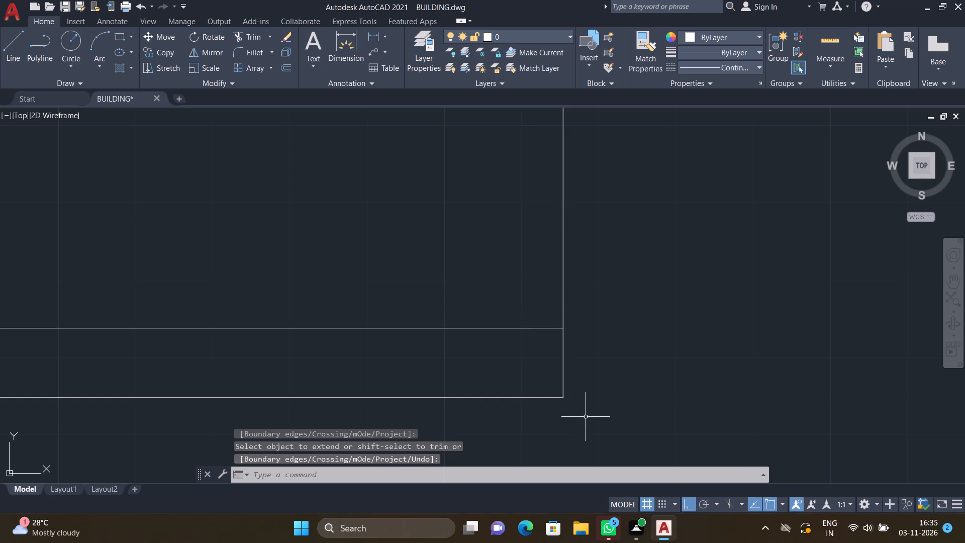
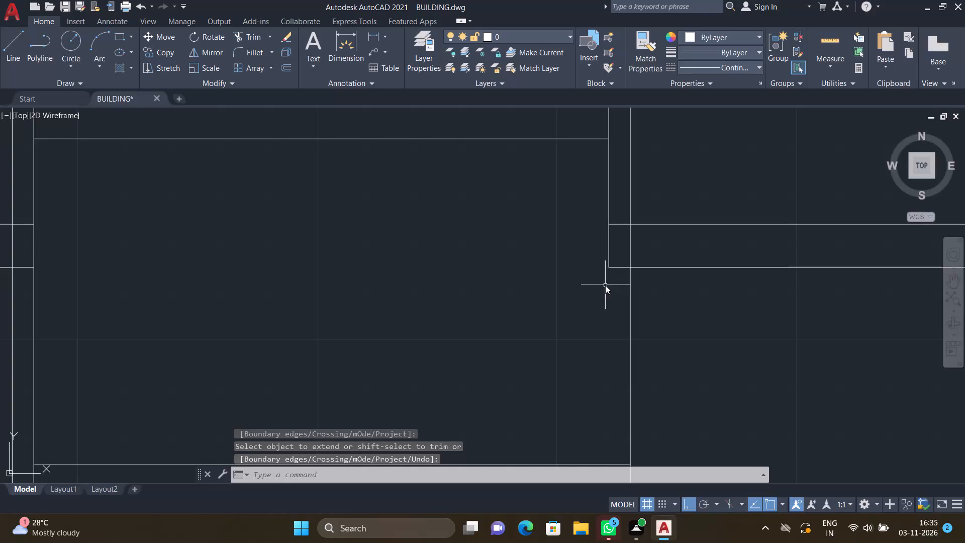
Draw a vertical line from the lower-left corner of the right wing's wall down to the bottom projection's outer edge.
key("Return")
scroll(611, 276, "up", 3)
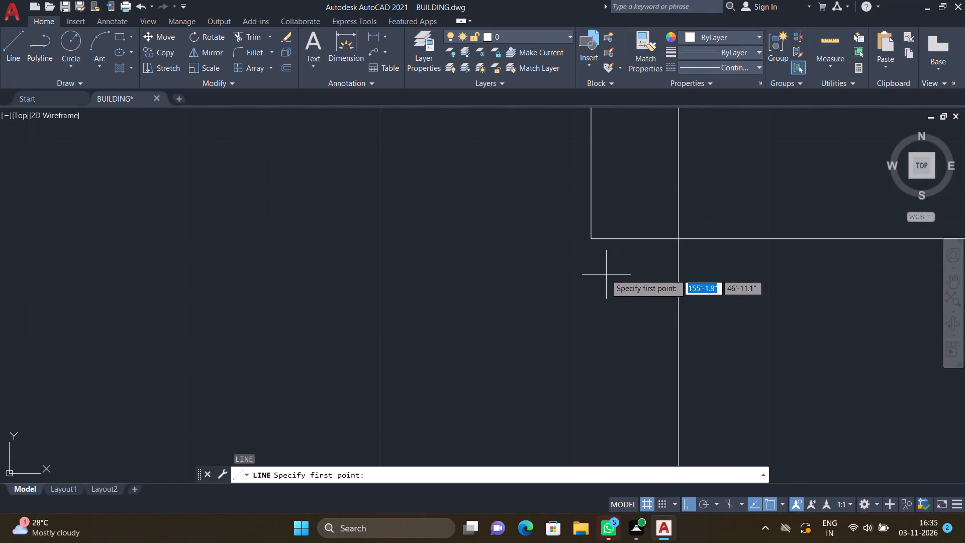
left_click(592, 239)
scroll(606, 311, "down", 5)
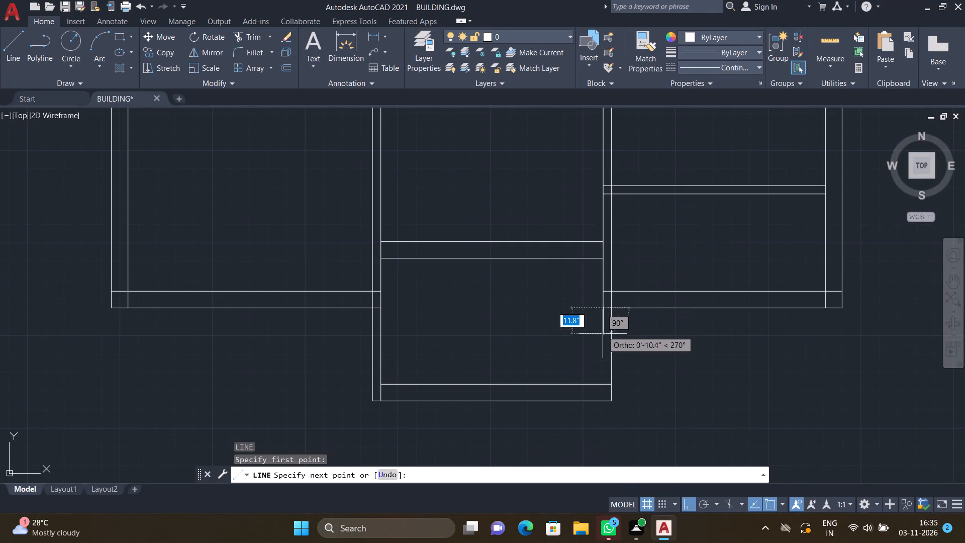
scroll(603, 388, "up", 2)
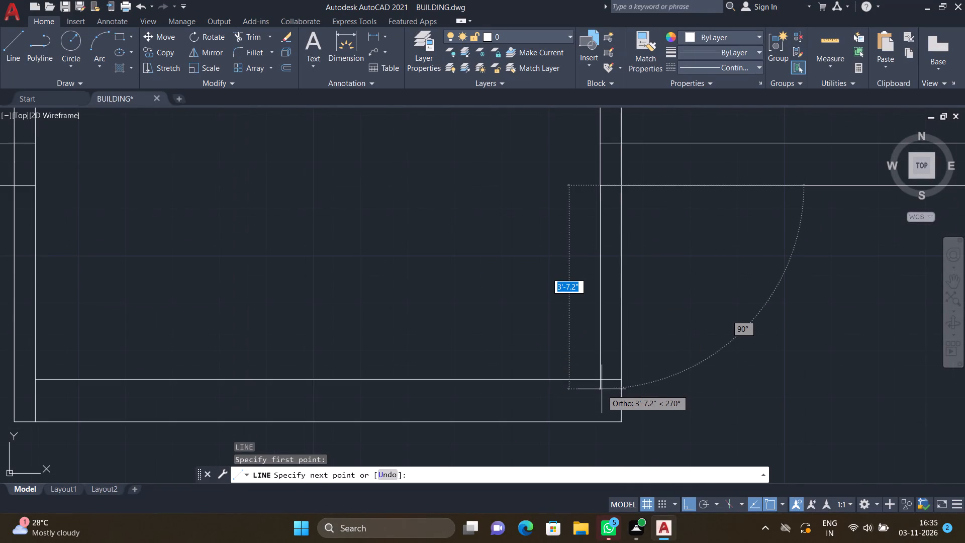
scroll(590, 400, "up", 2)
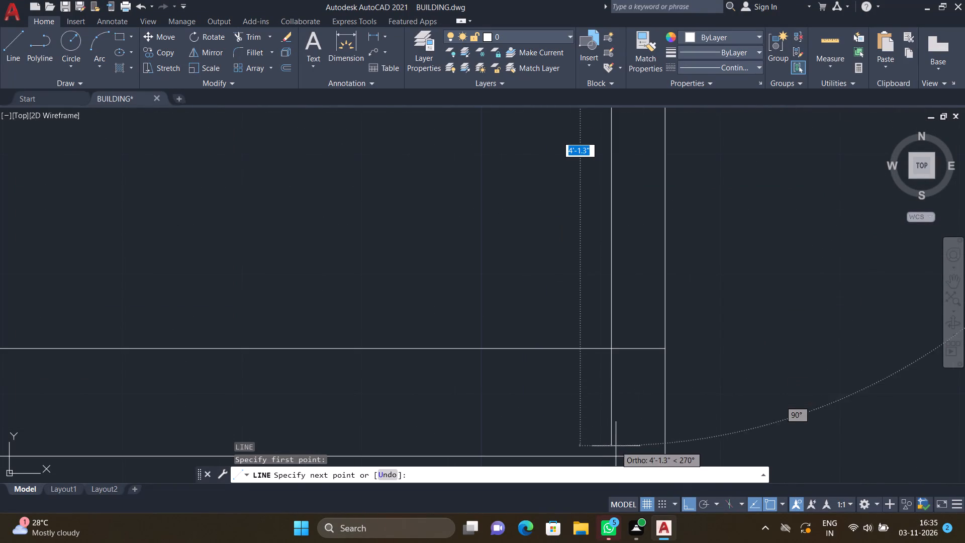
left_click(612, 454)
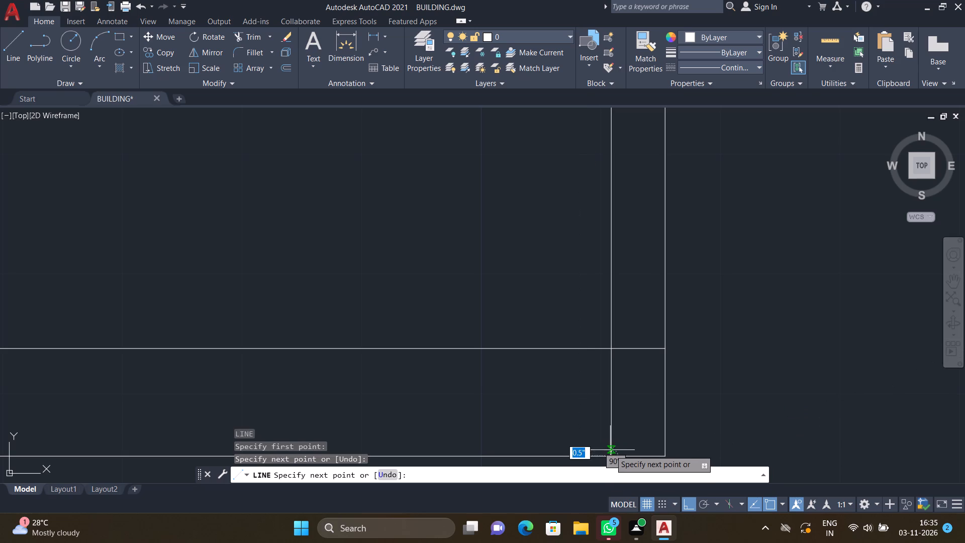
key("Return")
Trim the inner bottom wall line where it crosses the right wall of the bottom projection.
scroll(602, 391, "down", 3)
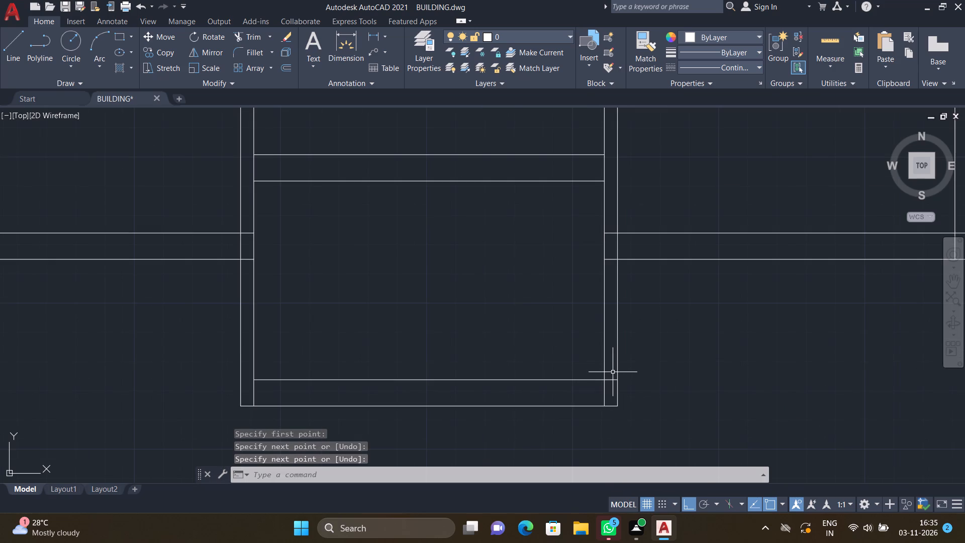
scroll(608, 394, "up", 2)
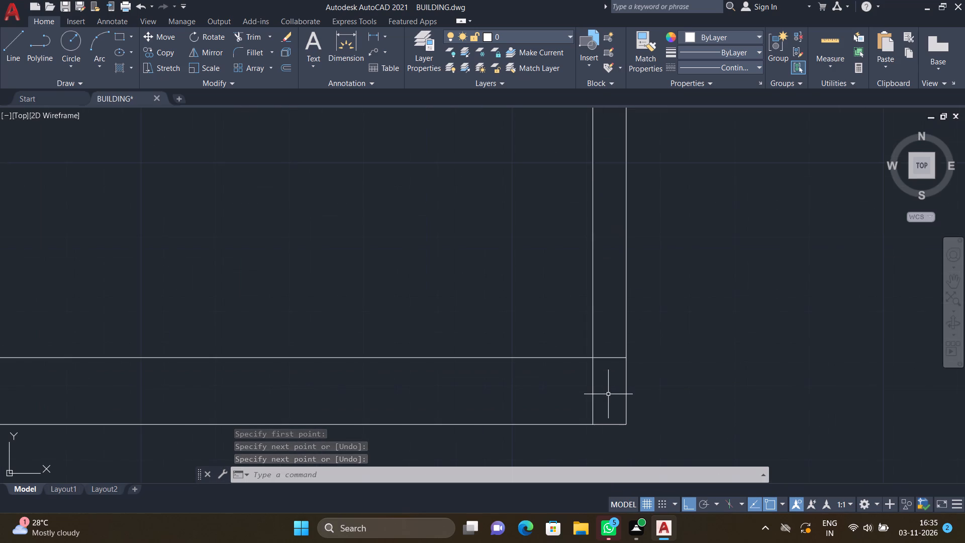
type("TR")
key("Return")
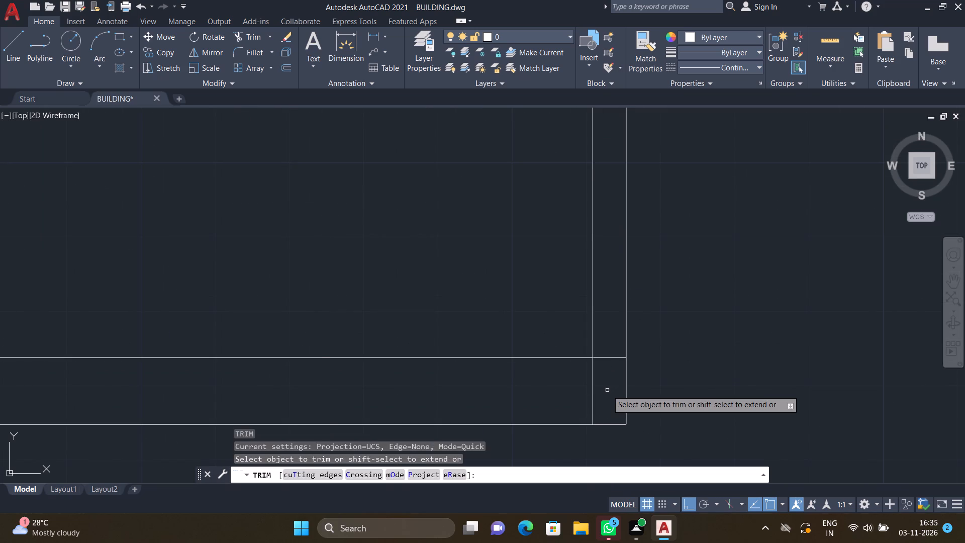
left_click(603, 356)
key("Return")
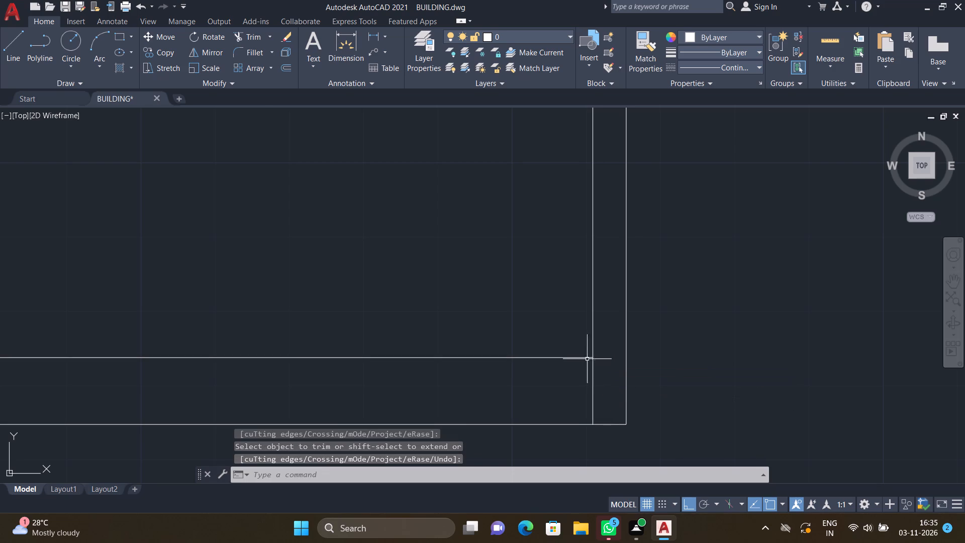
Draw a horizontal line across the lower-left room between the inner faces of its side walls, above the bottom wall.
scroll(585, 357, "down", 2)
scroll(518, 337, "down", 4)
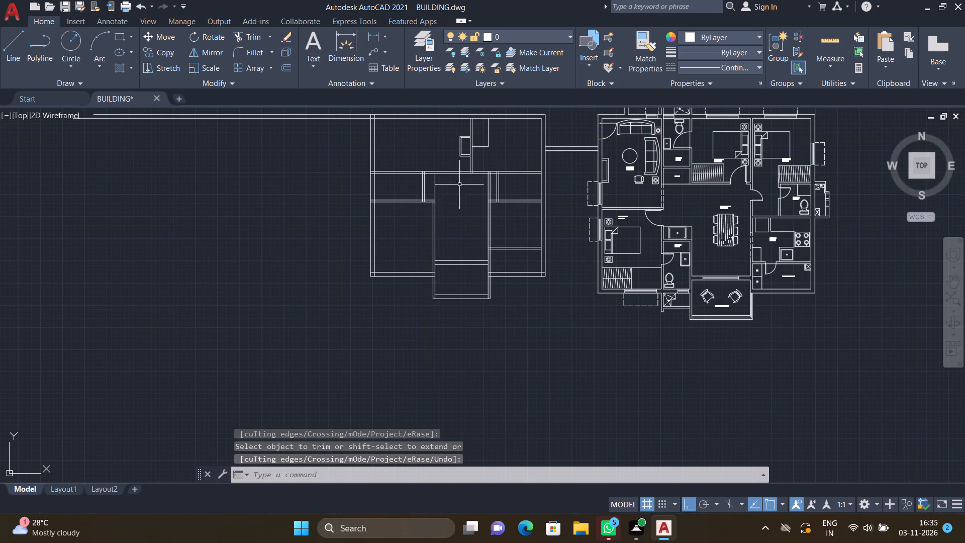
scroll(473, 232, "down", 2)
scroll(428, 167, "up", 3)
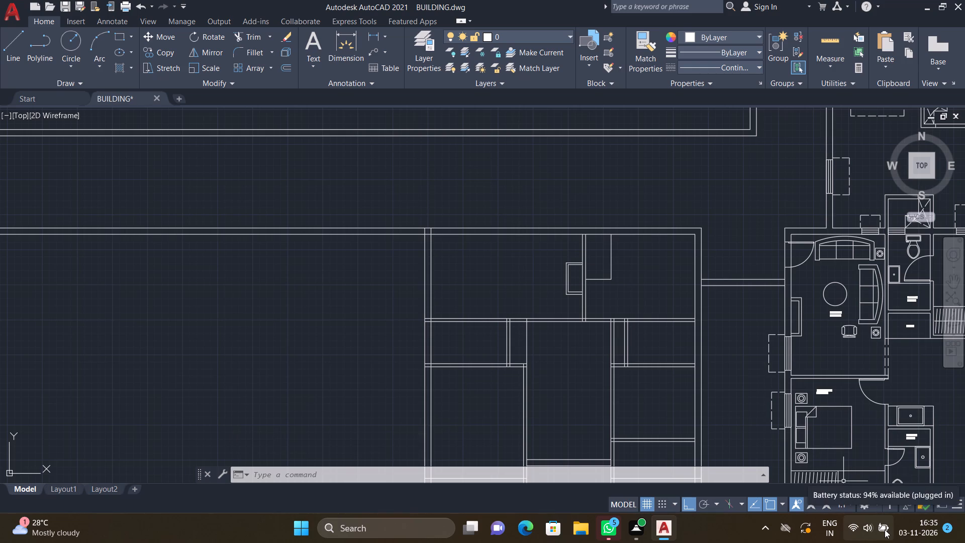
scroll(585, 349, "down", 2)
scroll(532, 320, "up", 3)
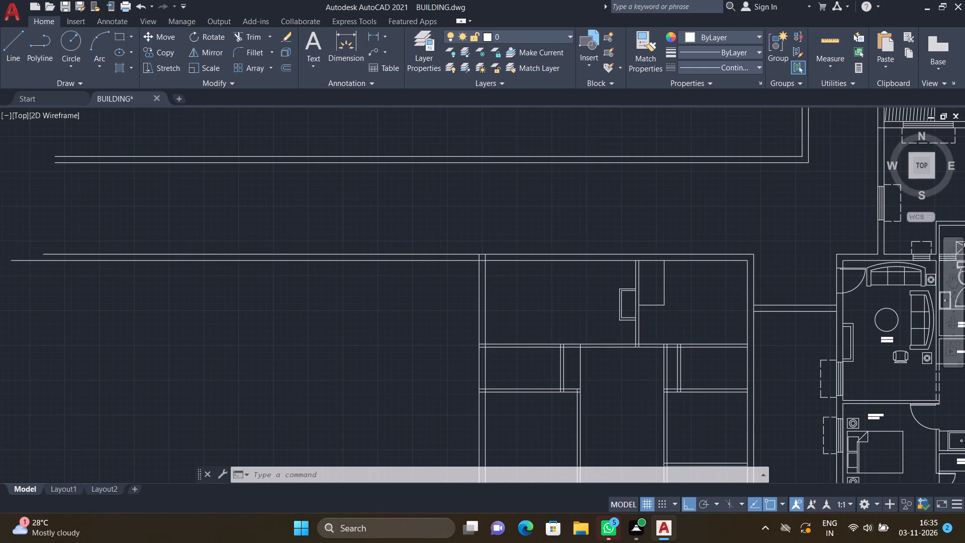
key("l")
key("Return")
scroll(525, 325, "down", 4)
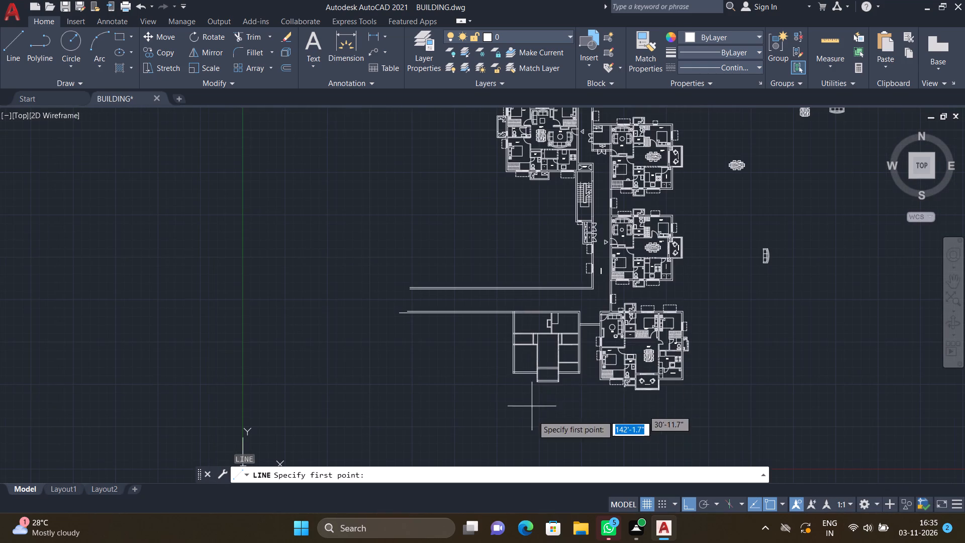
scroll(505, 360, "up", 3)
middle_click_drag(528, 353, 452, 301)
scroll(448, 297, "down", 1)
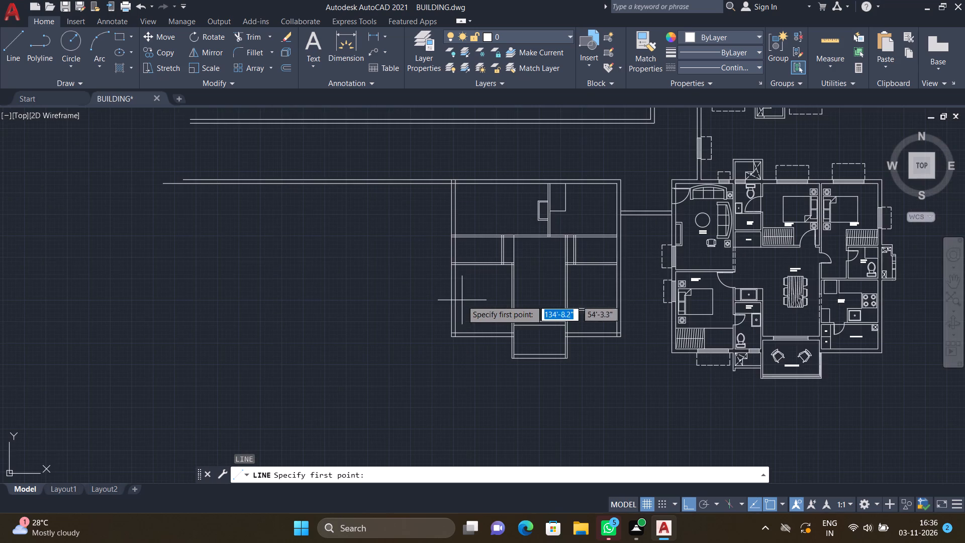
scroll(462, 312, "up", 3)
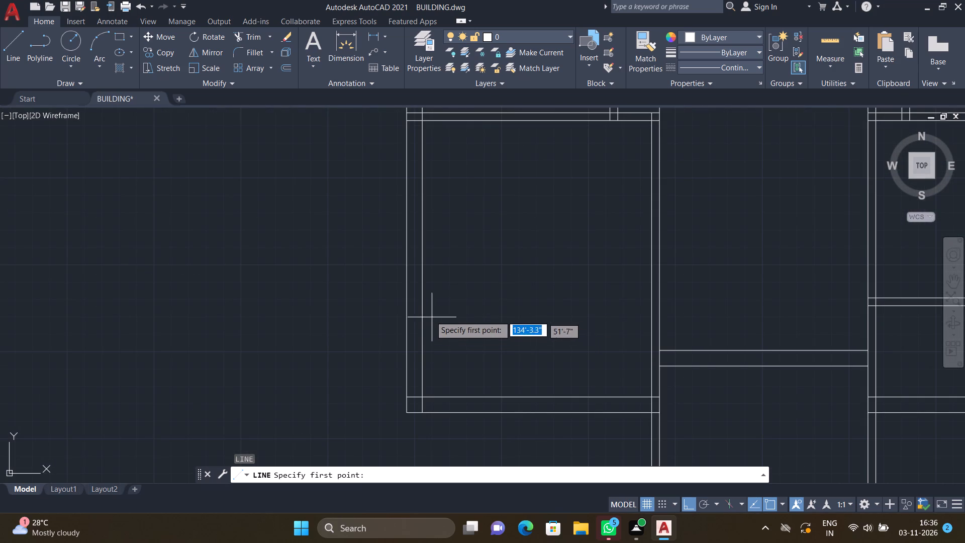
left_click_drag(423, 317, 441, 320)
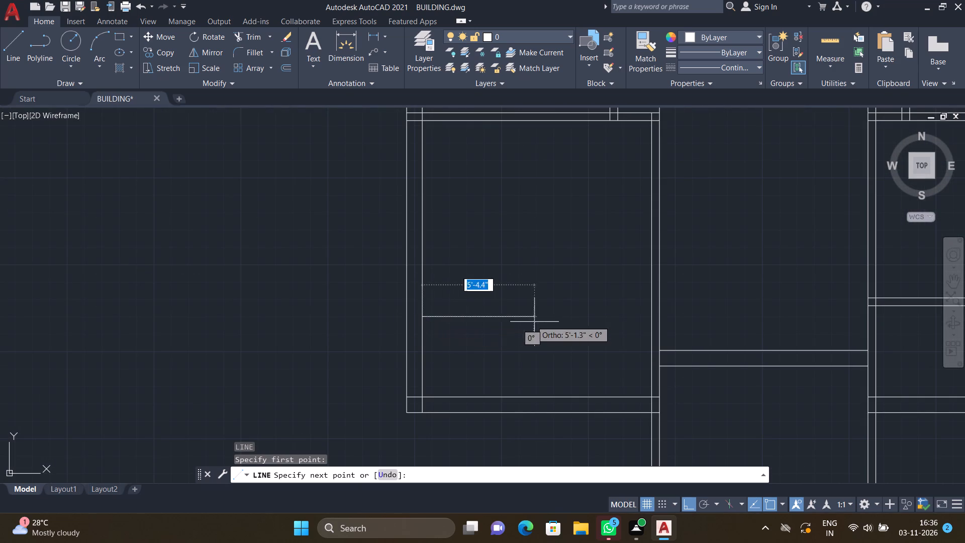
scroll(601, 331, "up", 2)
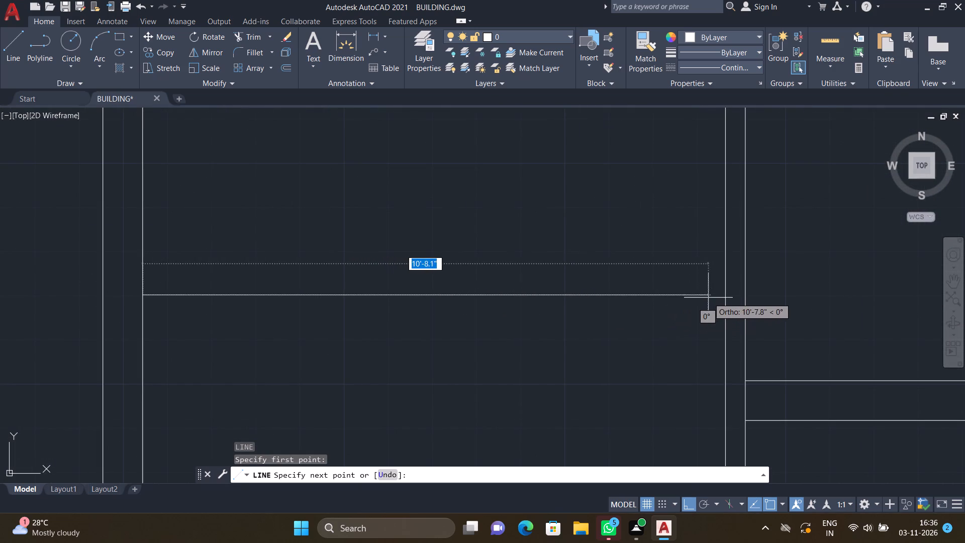
left_click(723, 294)
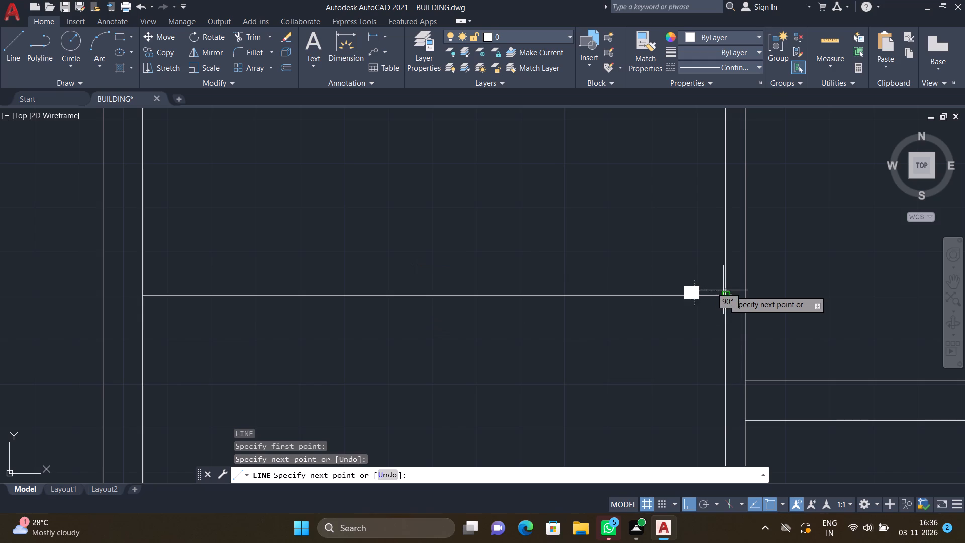
key("Return")
Draw a vertical line from the midpoint of the lower-left room's new horizontal line down to the bottom wall's inner face.
scroll(686, 282, "down", 3)
scroll(616, 325, "up", 2)
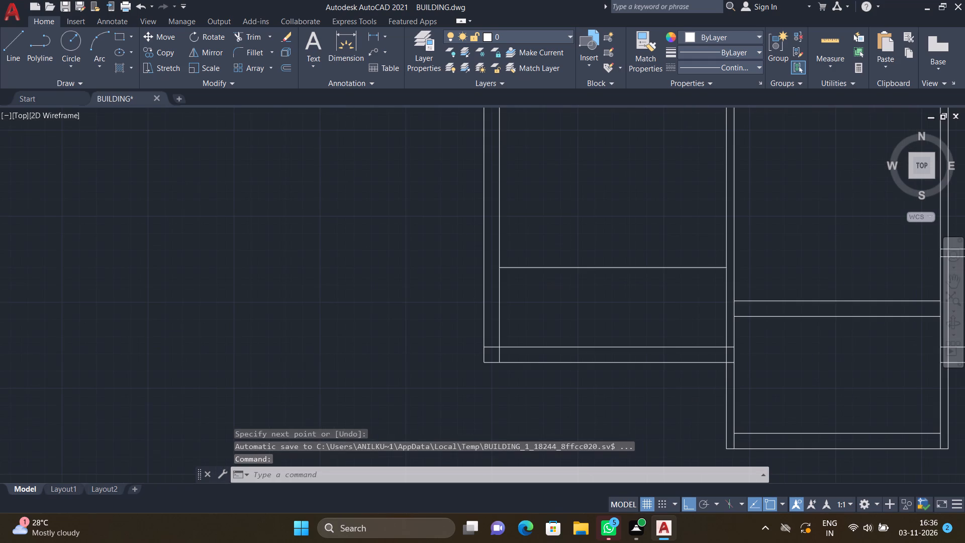
key("l")
key("Return")
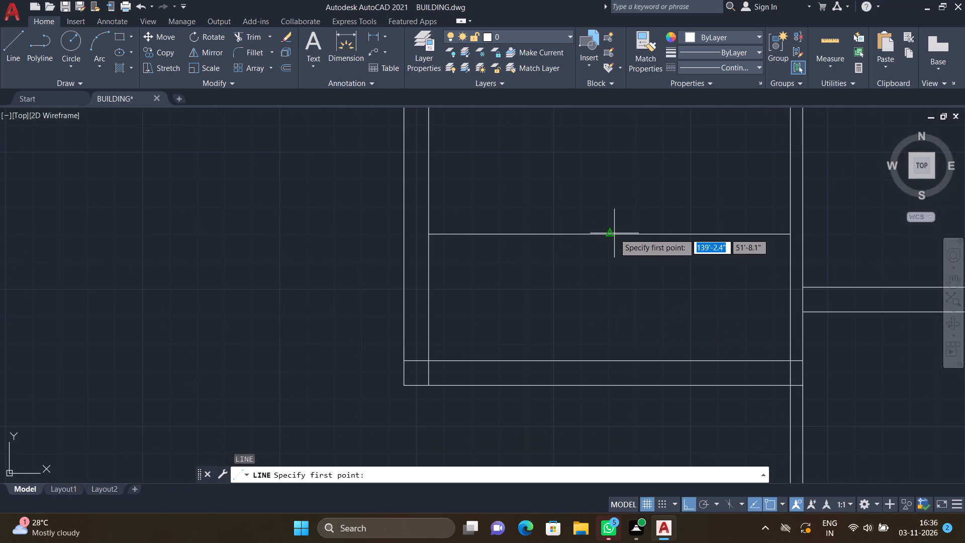
left_click_drag(613, 233, 614, 240)
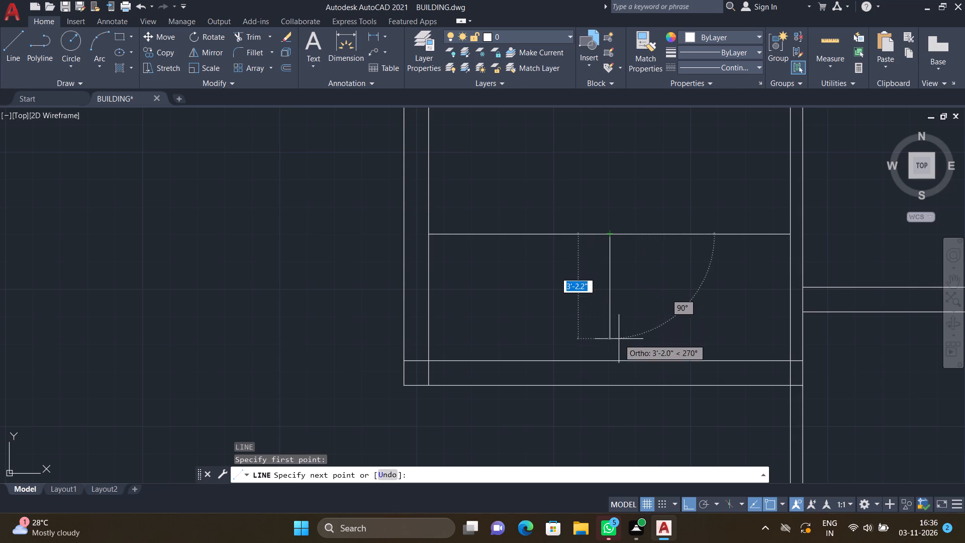
left_click(611, 361)
key("Return")
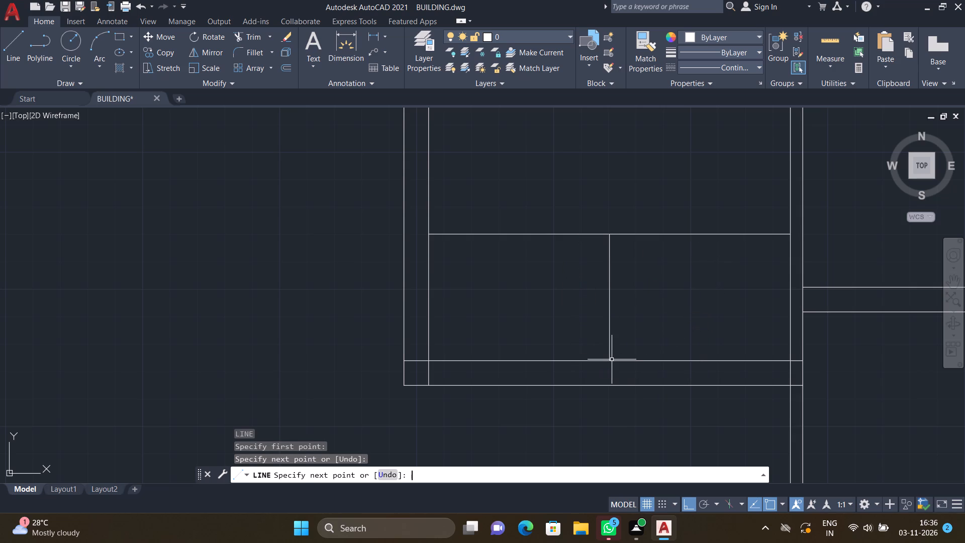
Draw a vertical line across the small middle-left room, from the underside of its top wall to its bottom wall.
scroll(609, 354, "down", 2)
middle_click(422, 336)
scroll(422, 336, "down", 3)
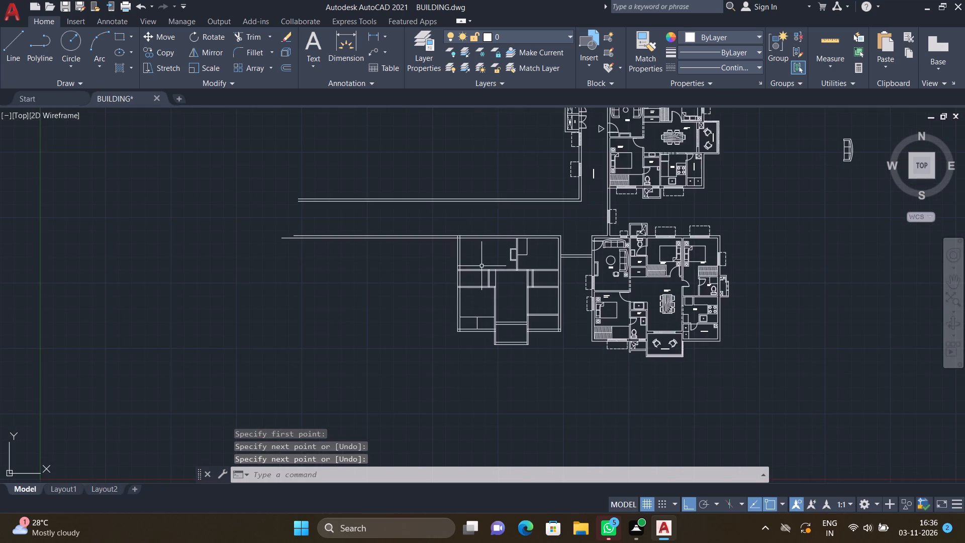
scroll(482, 271, "up", 3)
key("l")
key("Return")
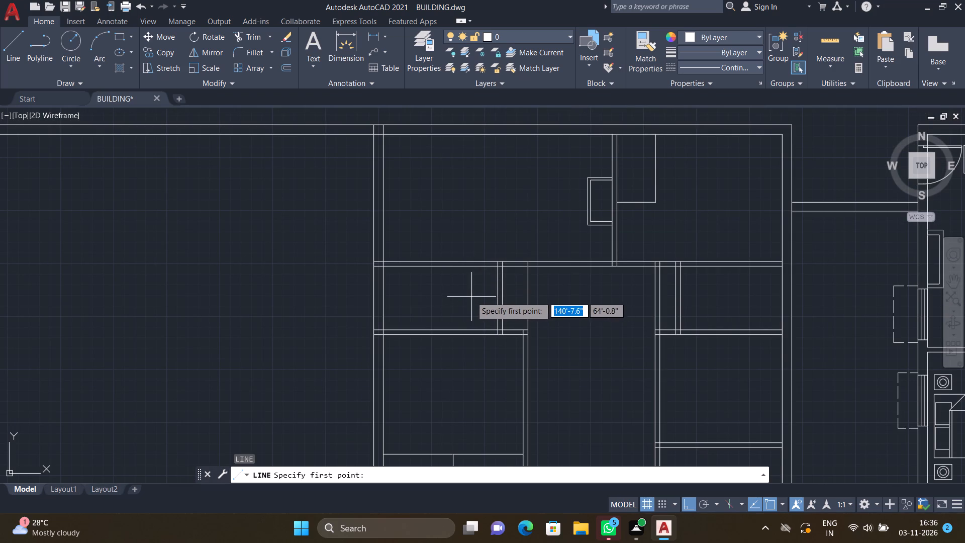
scroll(462, 283, "up", 2)
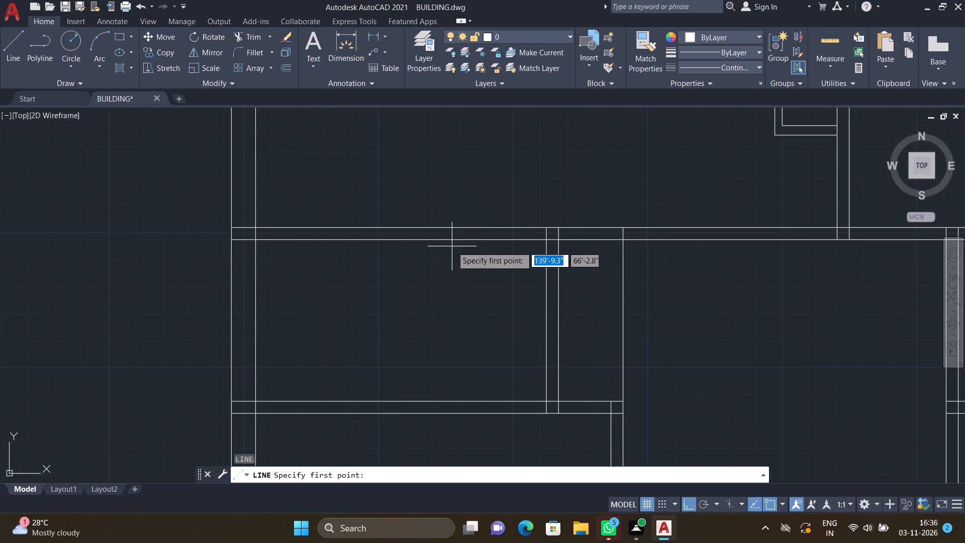
left_click(455, 241)
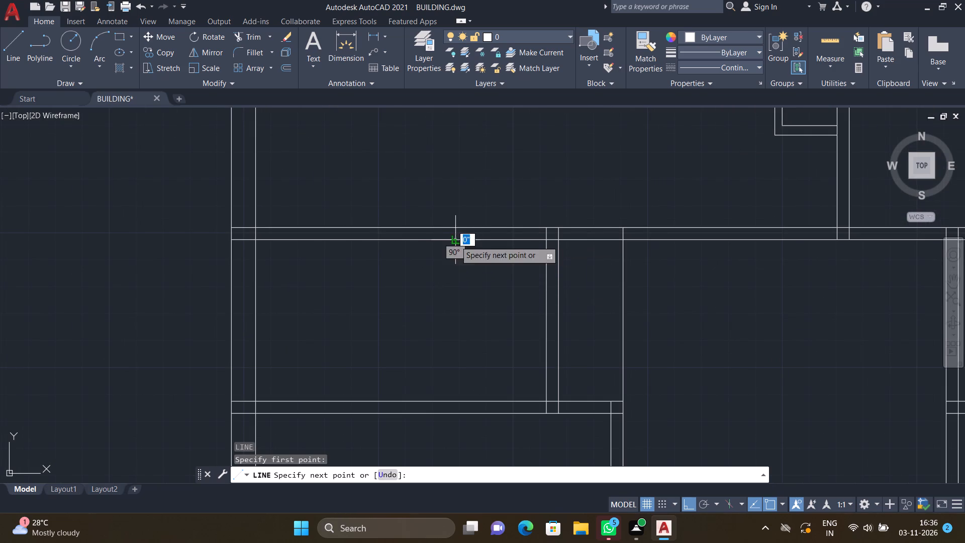
left_click(455, 401)
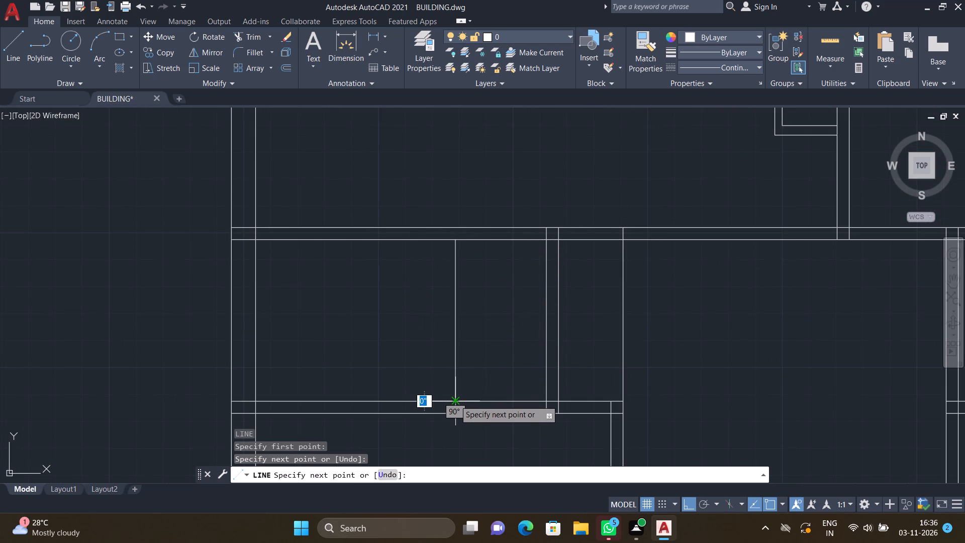
key("Return")
Draw the outer outline of a projection about 3'-9" by 5'-9" outside the left wall of the small middle-left room.
scroll(454, 398, "down", 3)
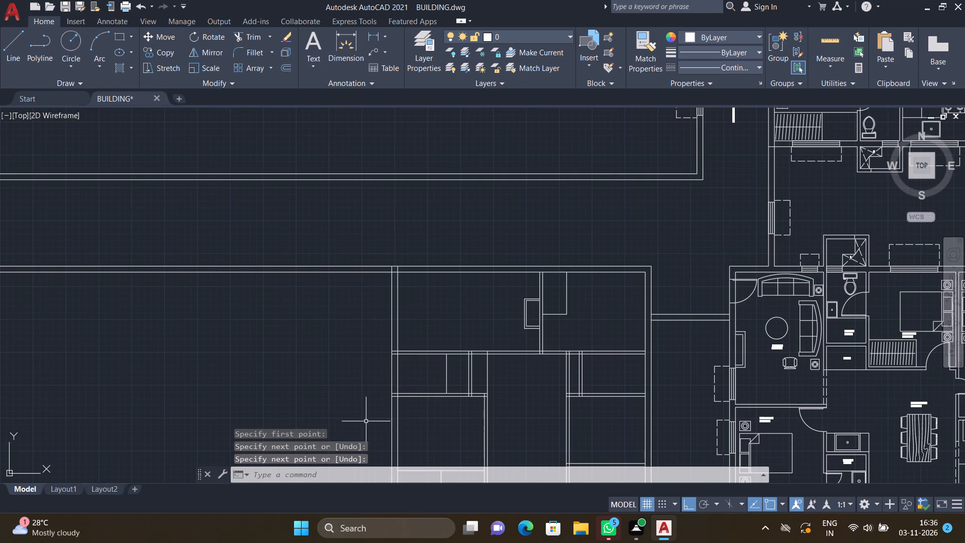
scroll(378, 414, "up", 2)
key("l")
key("Return")
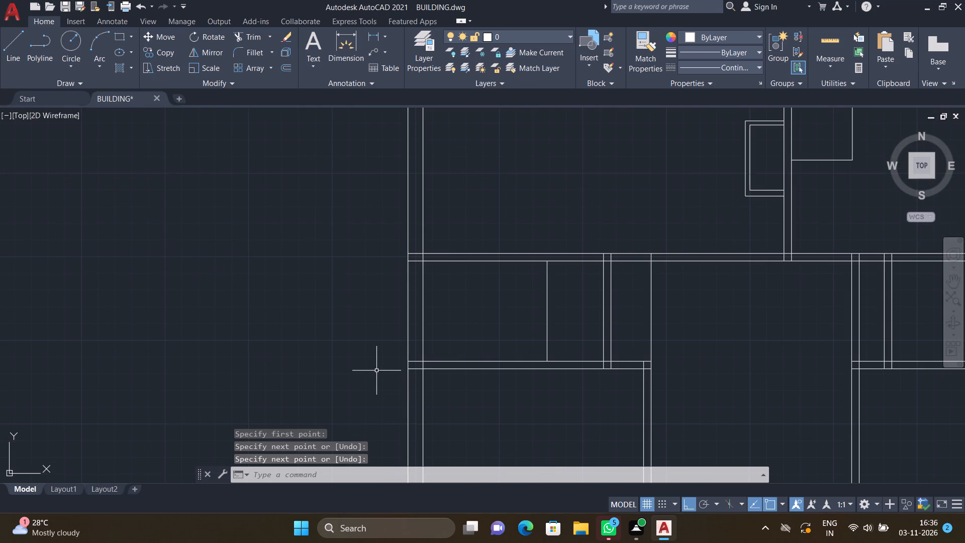
scroll(404, 256, "up", 2)
left_click(412, 248)
scroll(309, 262, "down", 2)
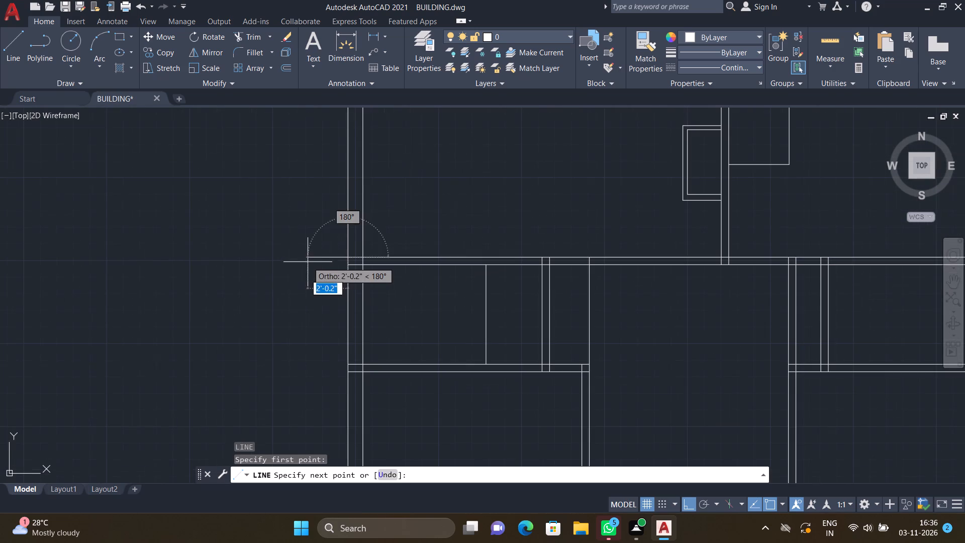
scroll(272, 273, "up", 2)
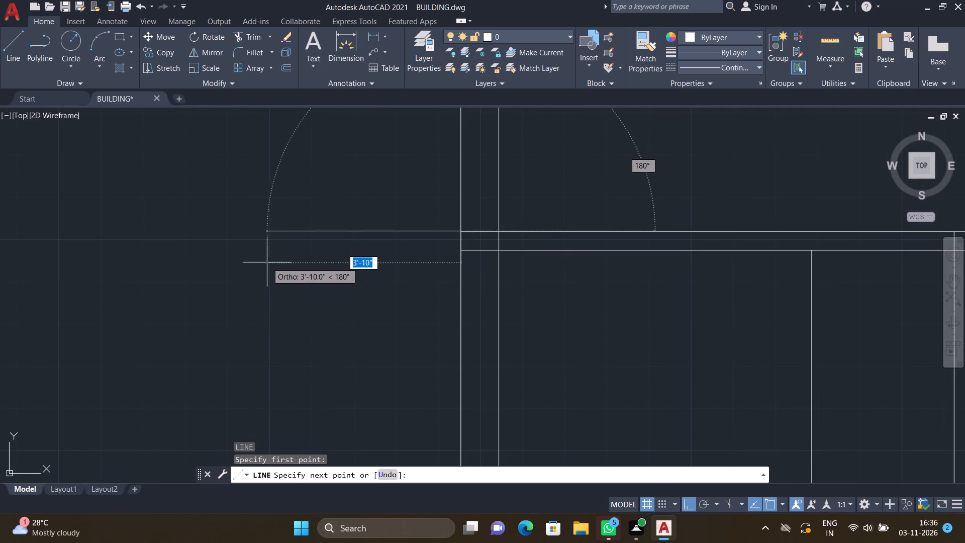
left_click(269, 248)
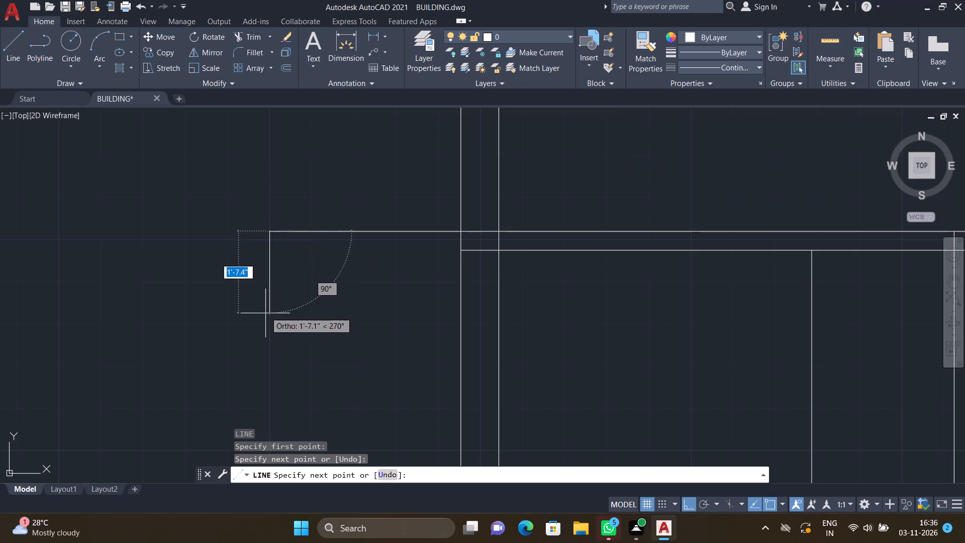
scroll(264, 316, "down", 4)
scroll(266, 378, "up", 3)
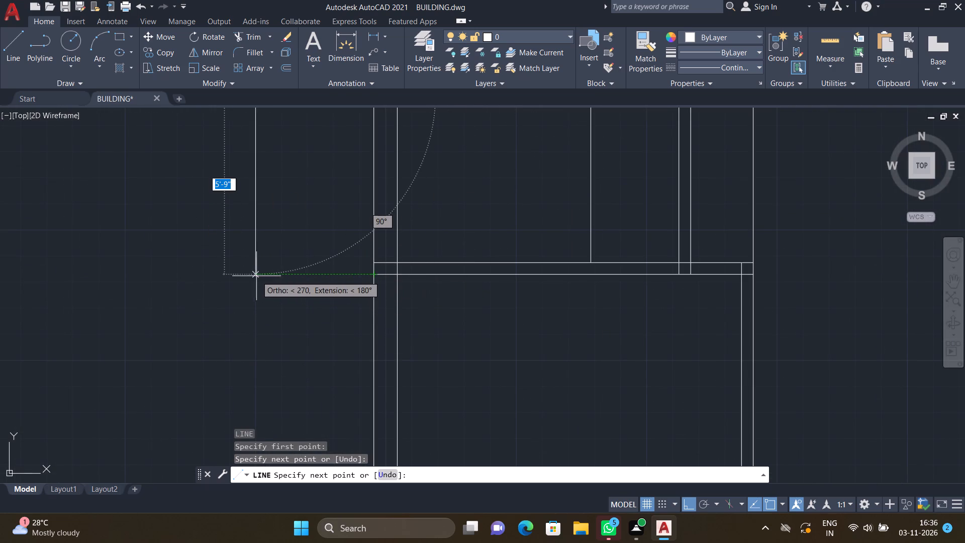
left_click(255, 273)
scroll(355, 278, "up", 2)
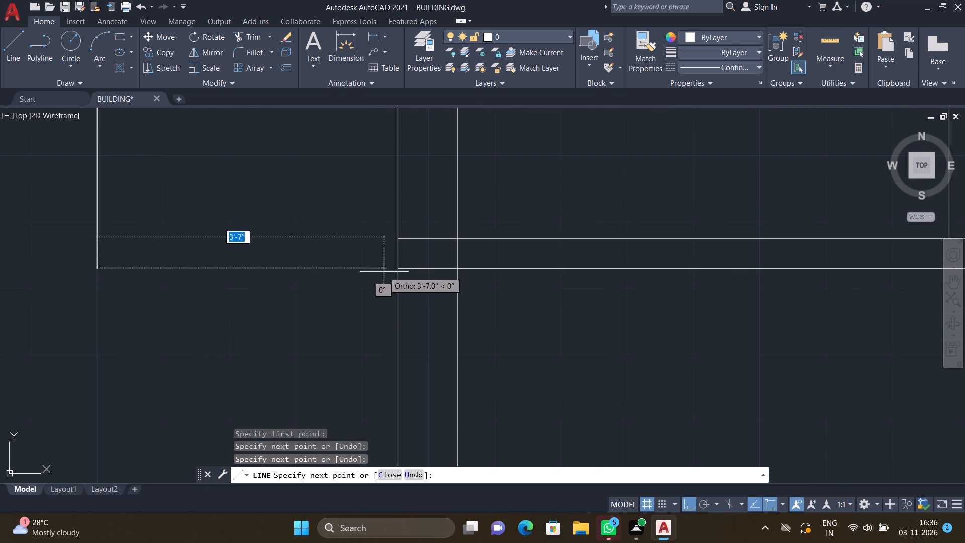
left_click(396, 268)
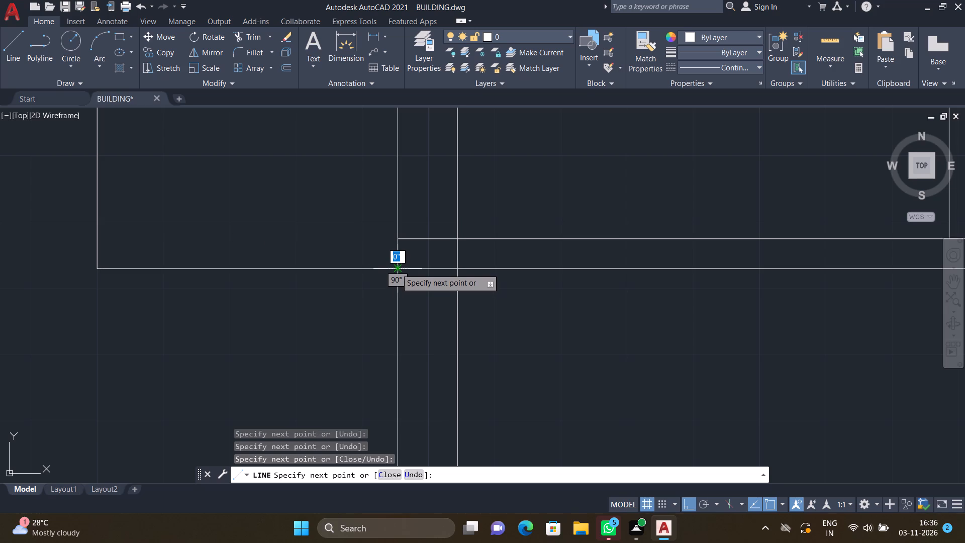
key("Return")
Draw the left projection's inner outline, about 3'-5" by 5', continuing the inner faces of the middle-left room's walls.
scroll(386, 281, "down", 4)
scroll(354, 217, "up", 2)
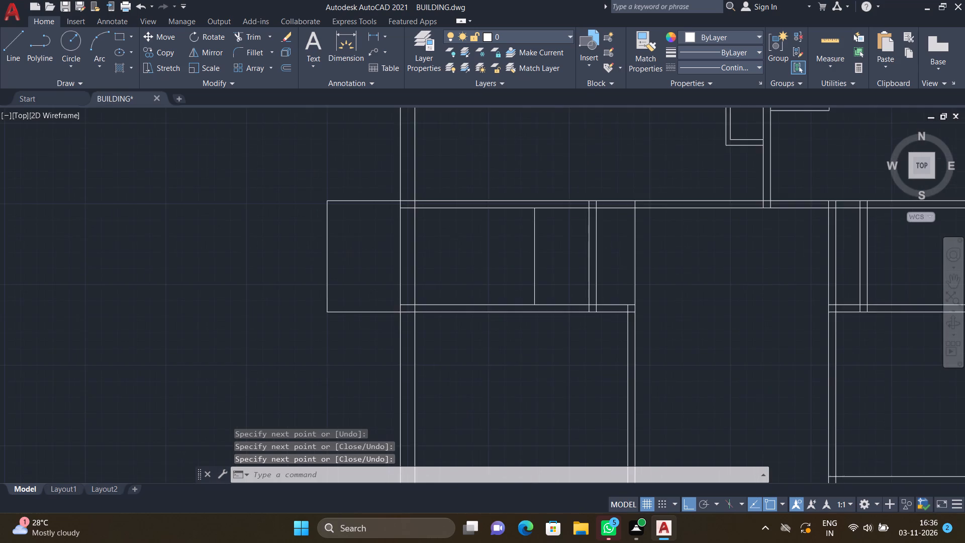
key("l")
key("Return")
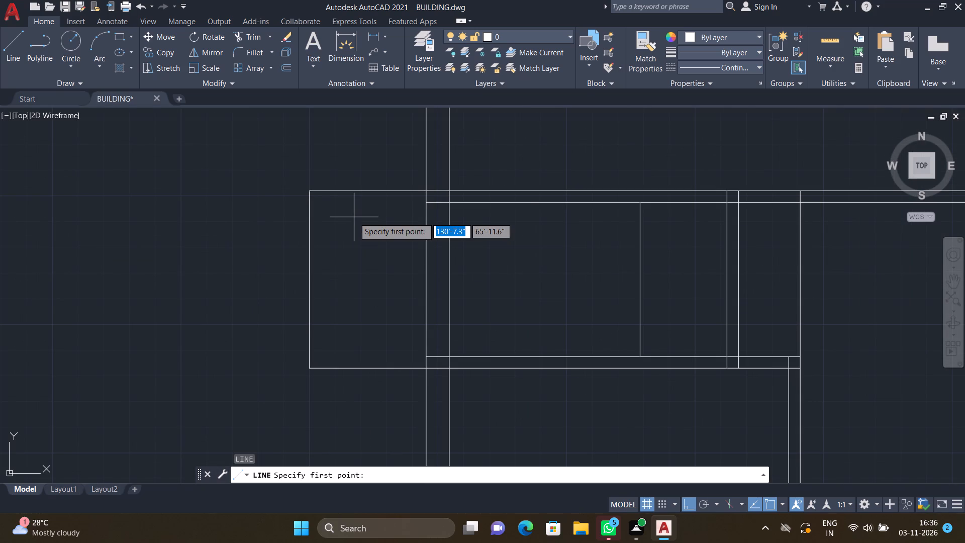
scroll(402, 191, "up", 3)
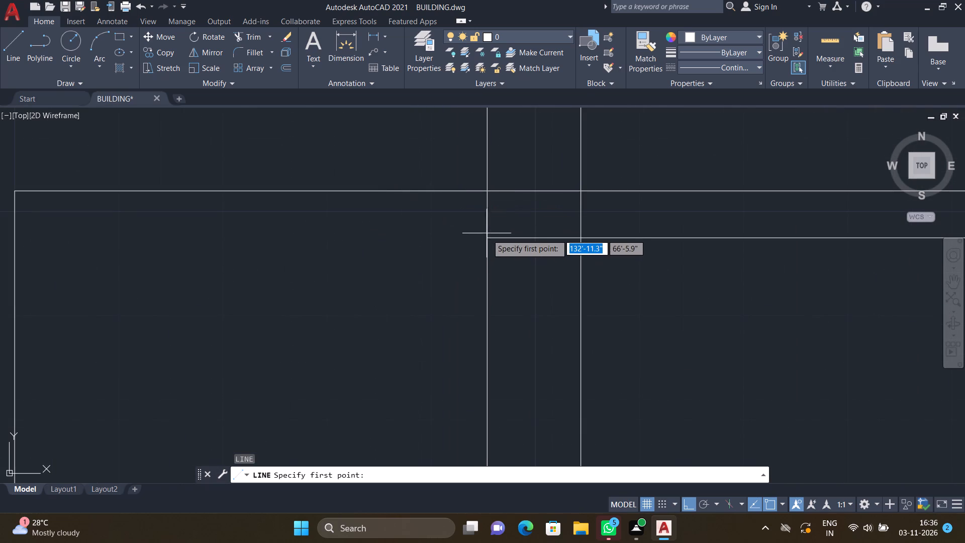
left_click(490, 238)
scroll(258, 286, "down", 3)
scroll(201, 288, "up", 4)
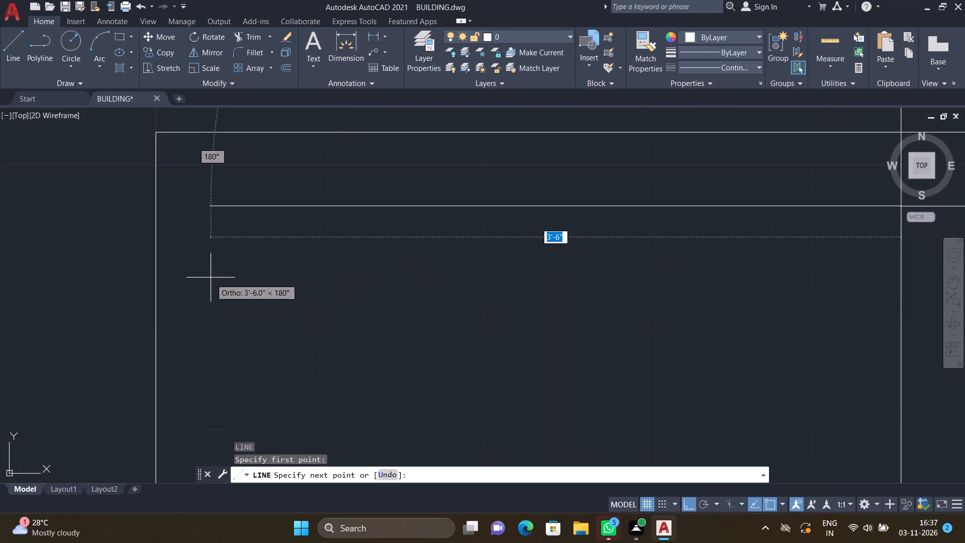
left_click(221, 206)
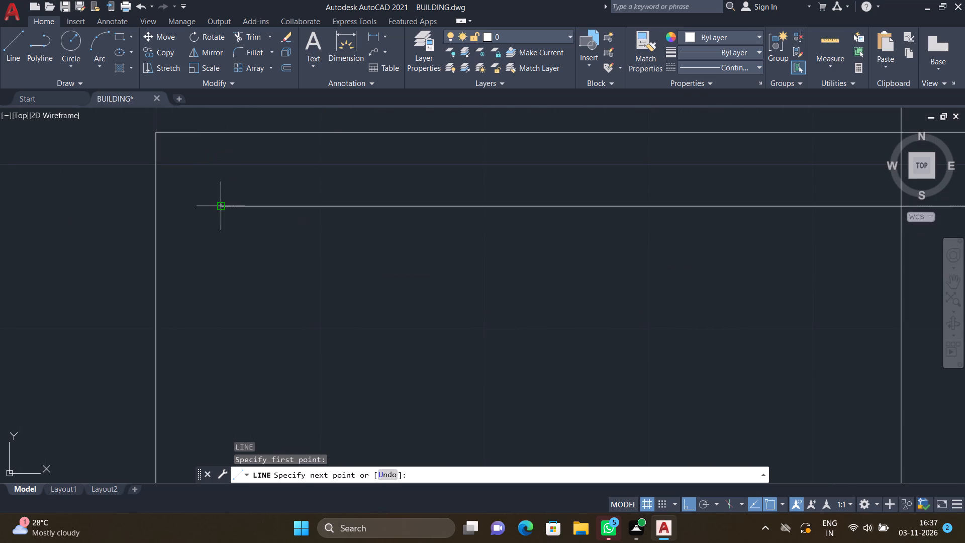
scroll(212, 287, "down", 4)
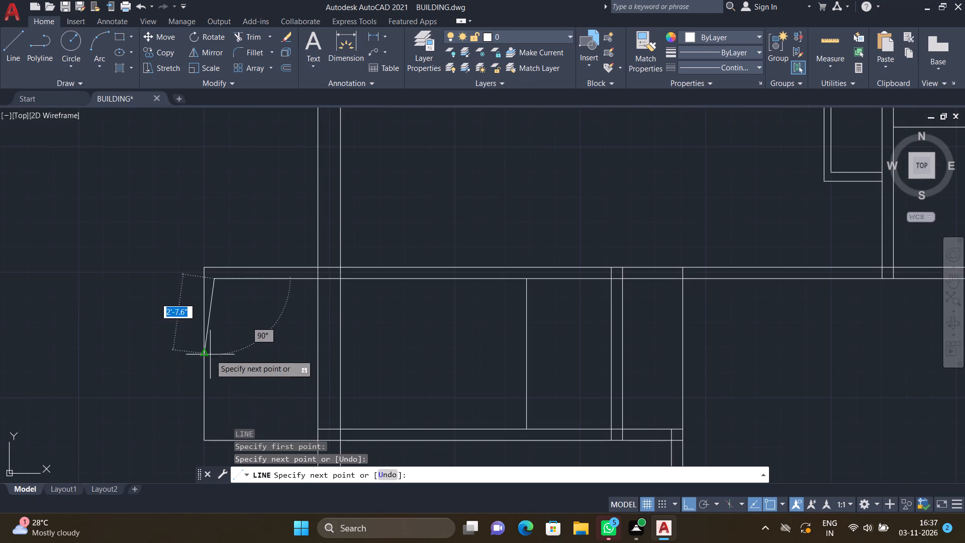
scroll(210, 354, "down", 1)
scroll(216, 407, "up", 4)
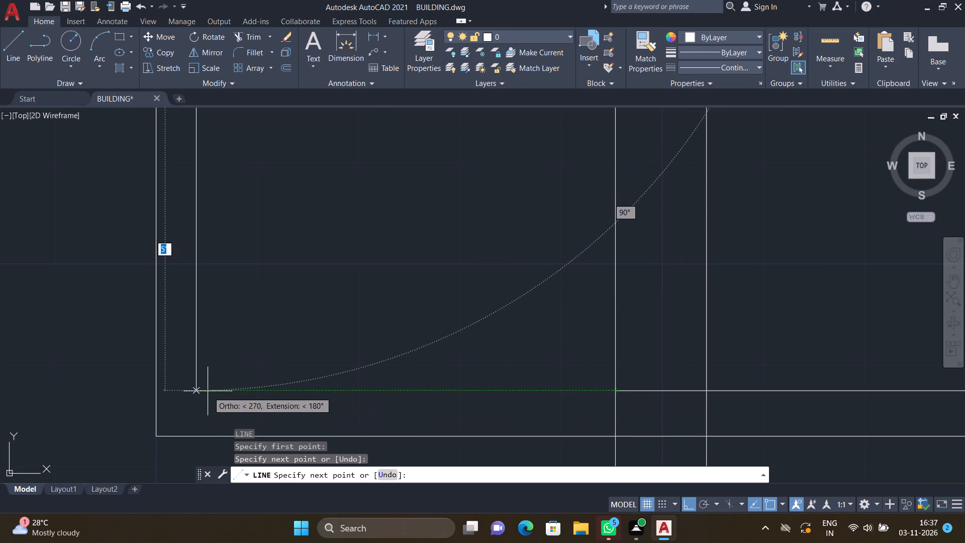
left_click_drag(198, 391, 210, 392)
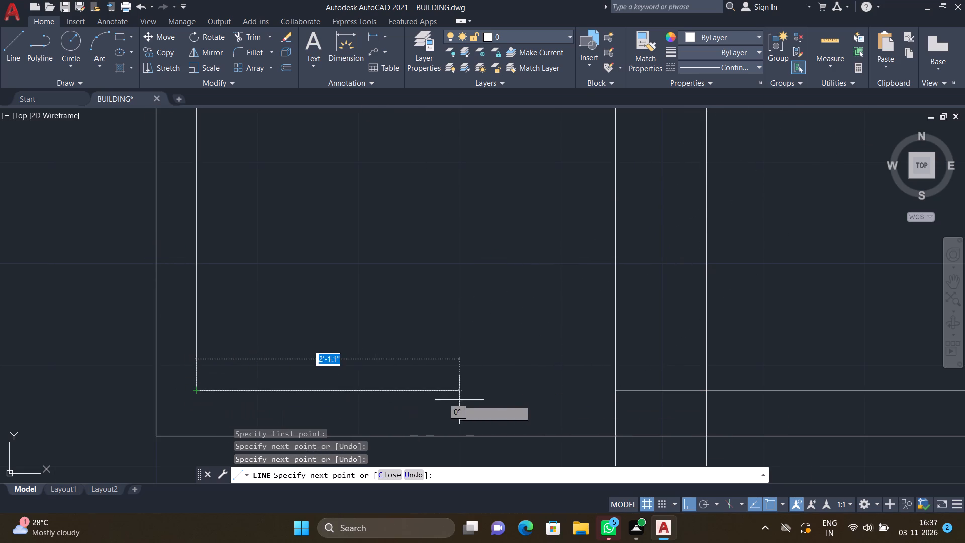
left_click(615, 392)
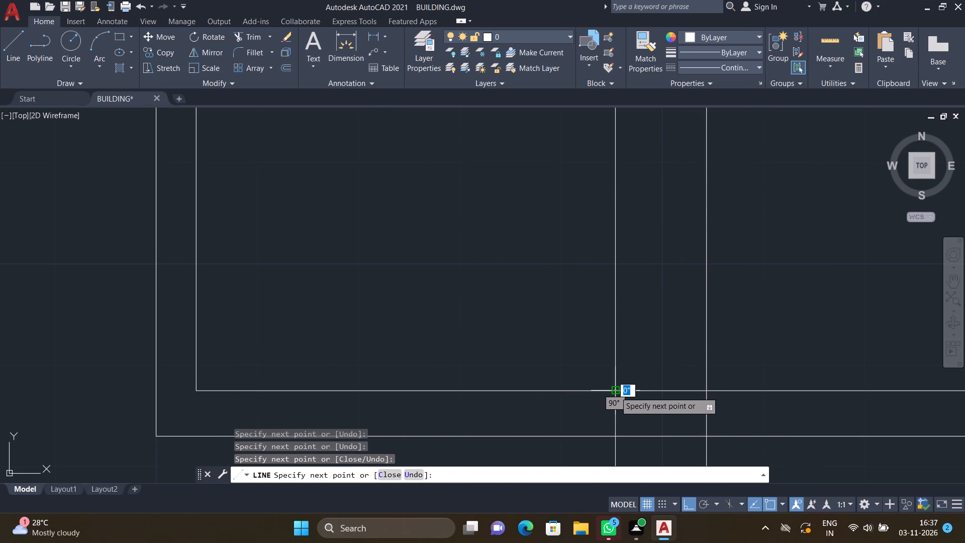
key("Return")
Draw the outer outline of a projection about 4'-2" by 5'-9" outside the right wall of the small middle-right room.
scroll(613, 387, "down", 4)
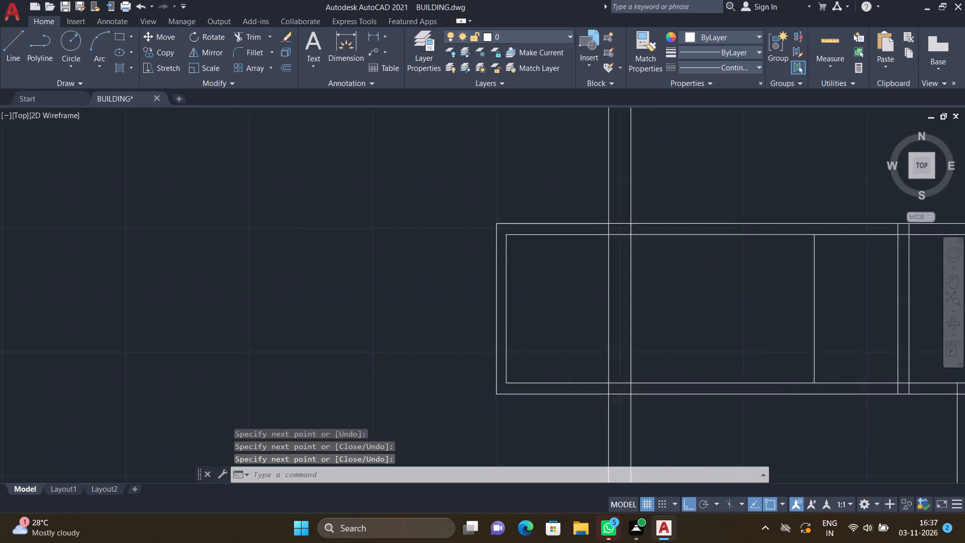
middle_click_drag(569, 371, 469, 340)
scroll(463, 336, "down", 1)
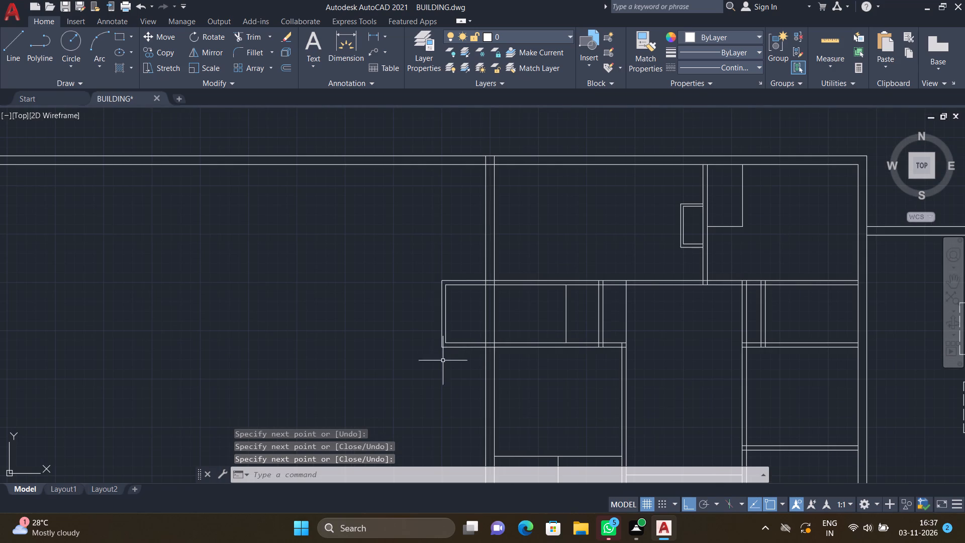
scroll(394, 337, "down", 3)
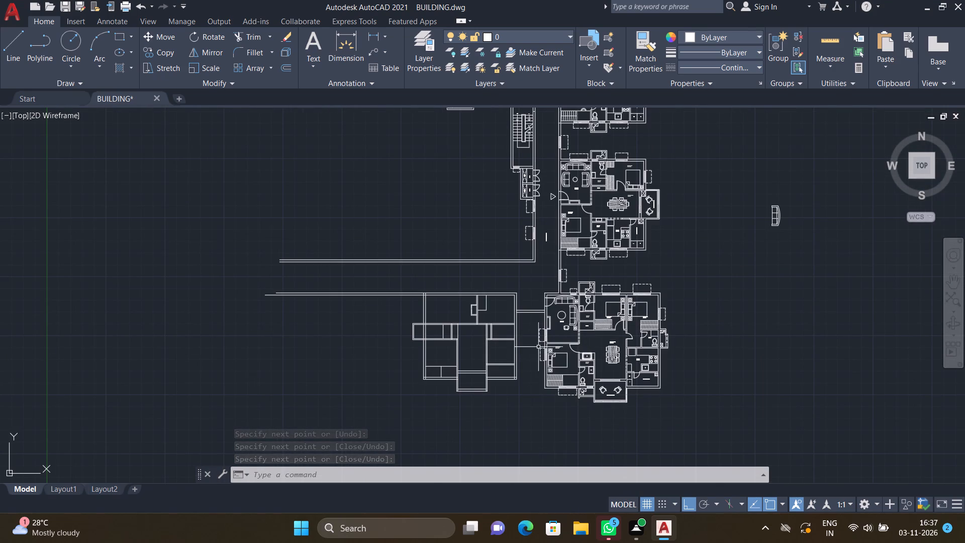
scroll(529, 346, "up", 3)
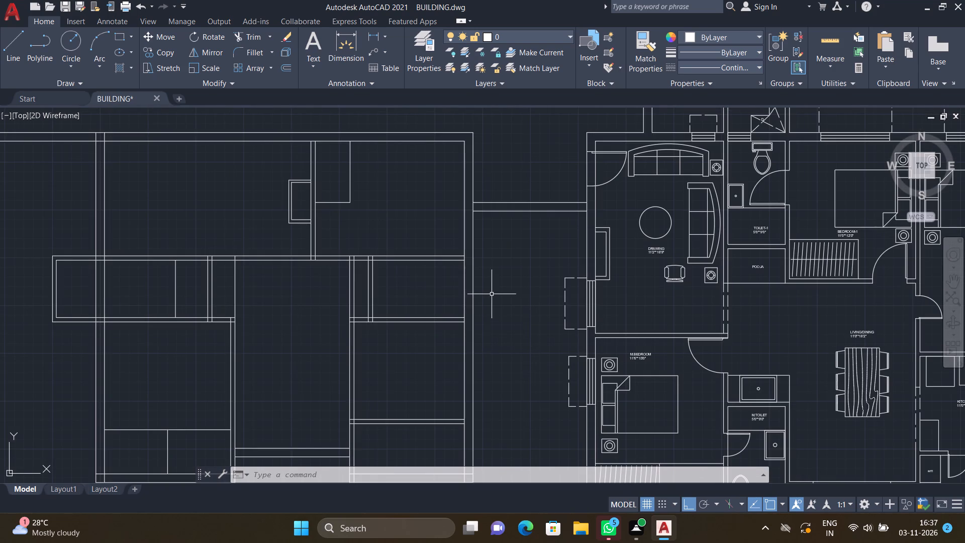
key("l")
key("Return")
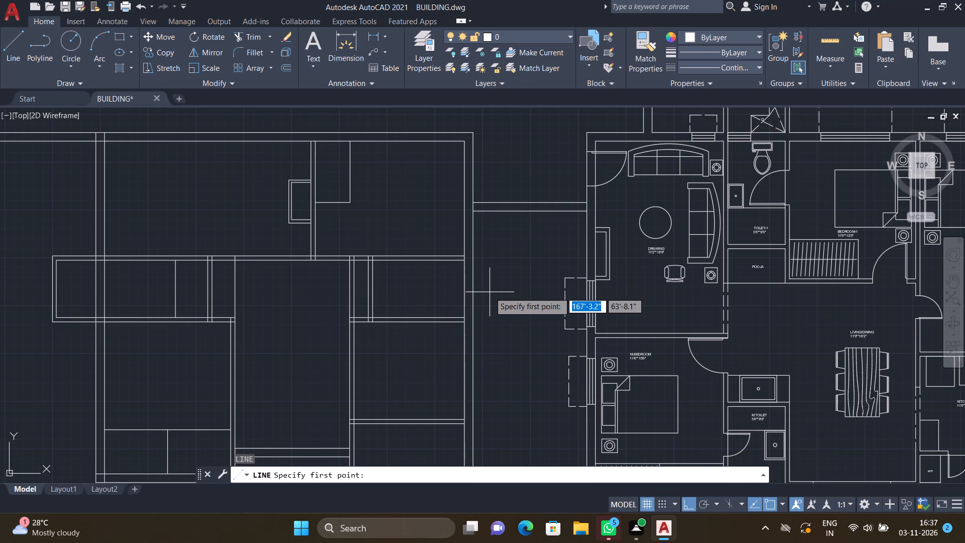
scroll(471, 270, "up", 2)
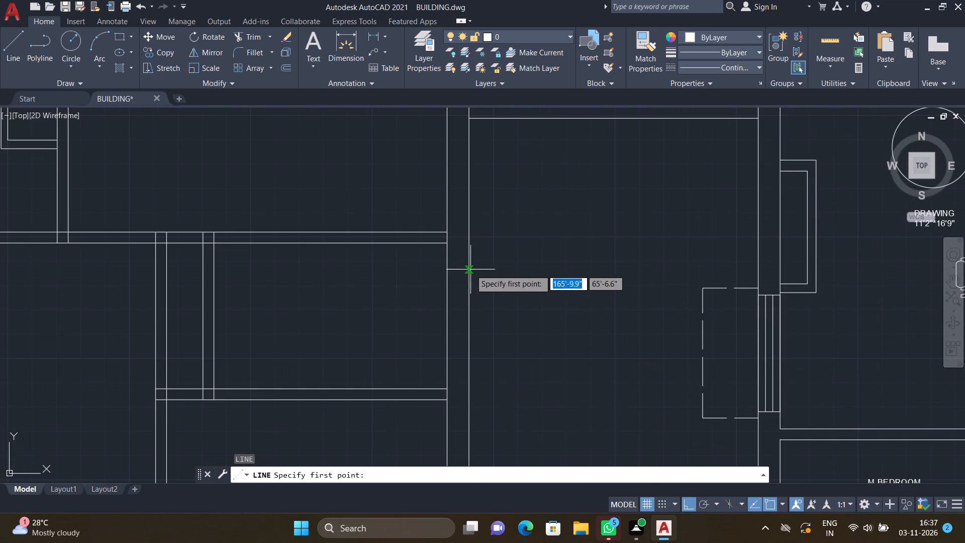
left_click(449, 234)
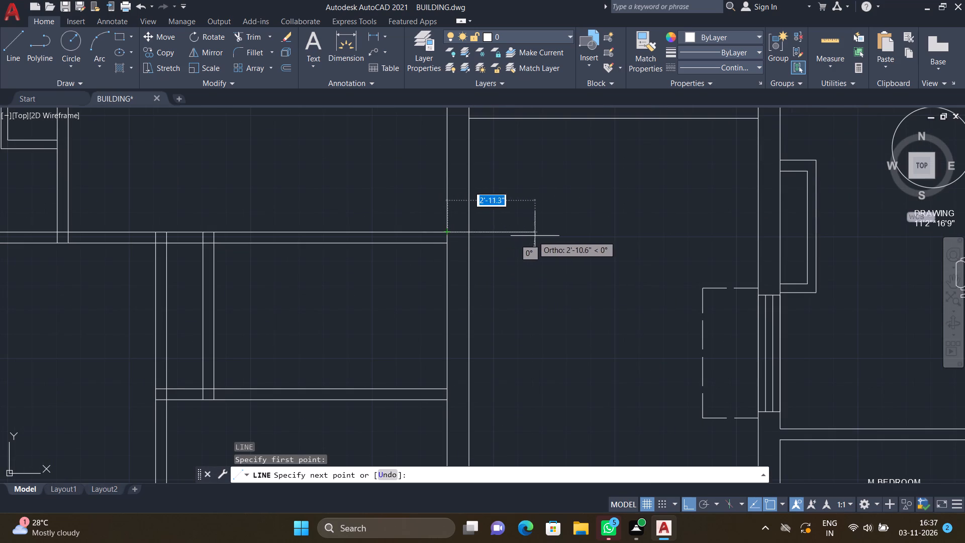
left_click(569, 237)
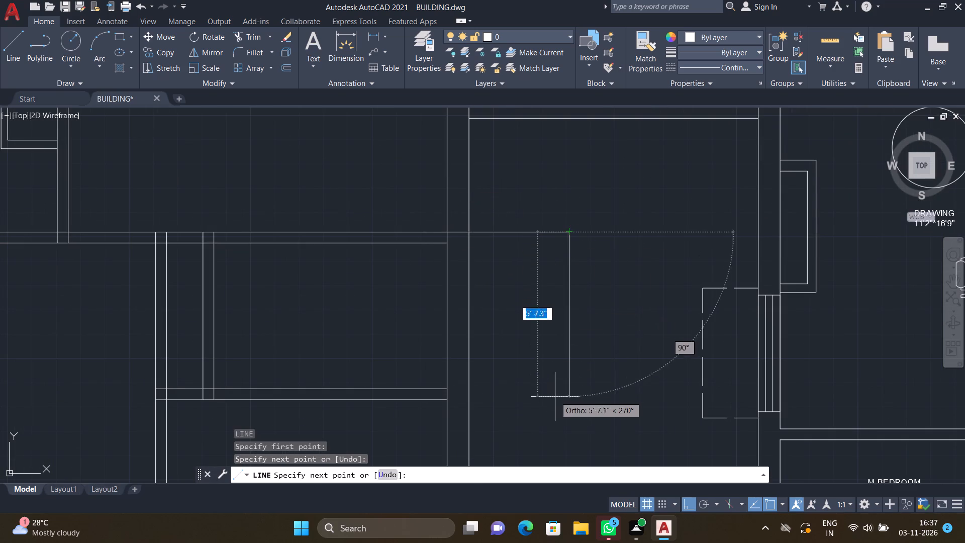
scroll(440, 405, "up", 2)
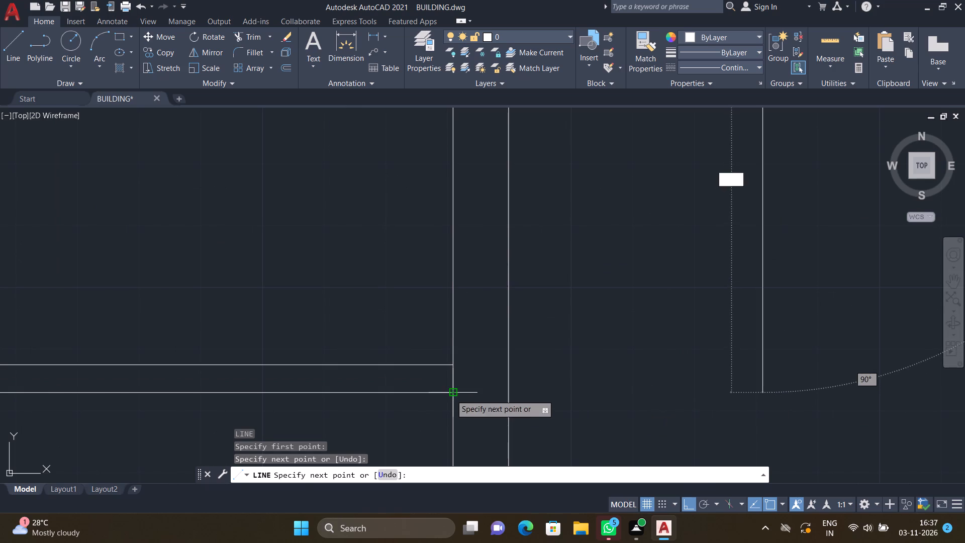
left_click(764, 392)
scroll(457, 398, "up", 2)
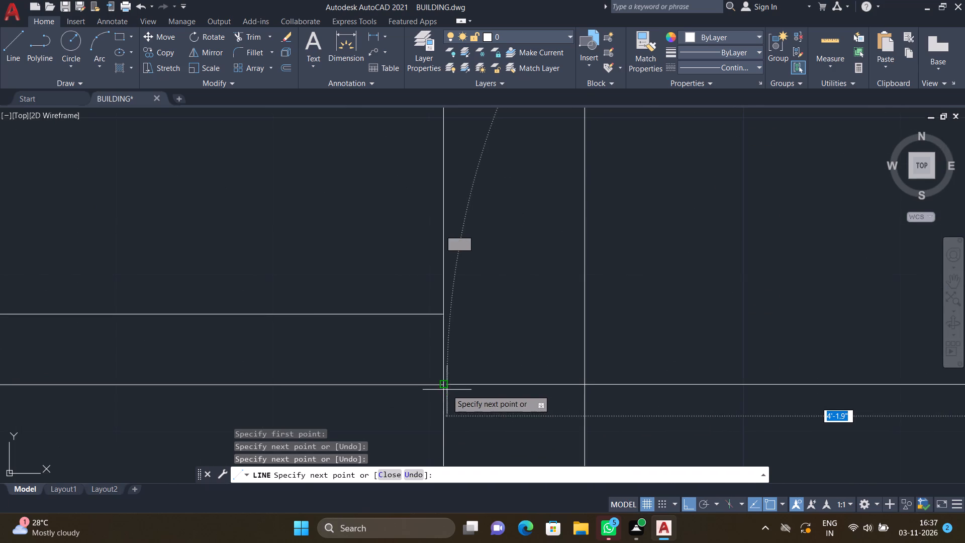
left_click(442, 383)
key("Return")
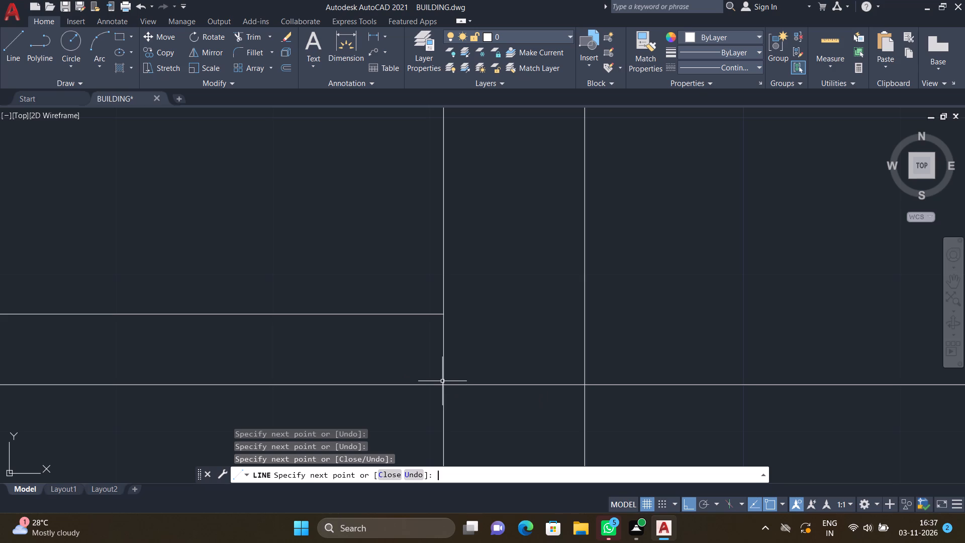
Draw the right projection's inner outline, about 3'-9" by 5', continuing the inner faces of the middle-right room's walls.
scroll(442, 380, "down", 4)
key("l")
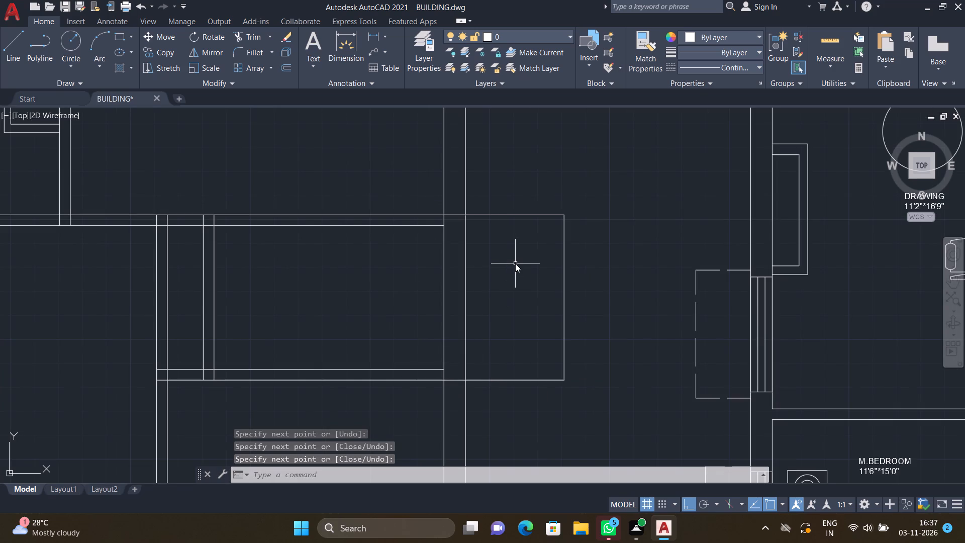
key("Return")
scroll(469, 233, "up", 2)
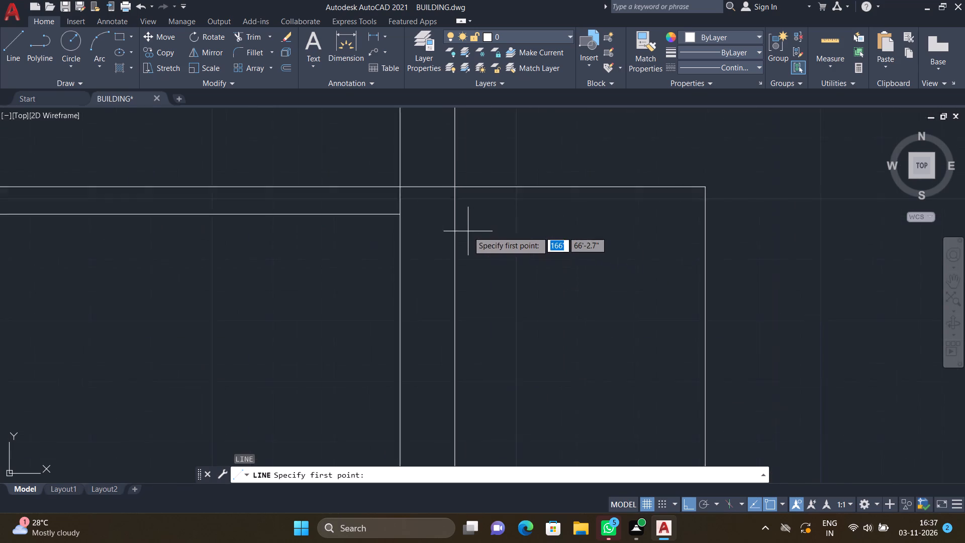
scroll(468, 231, "up", 1)
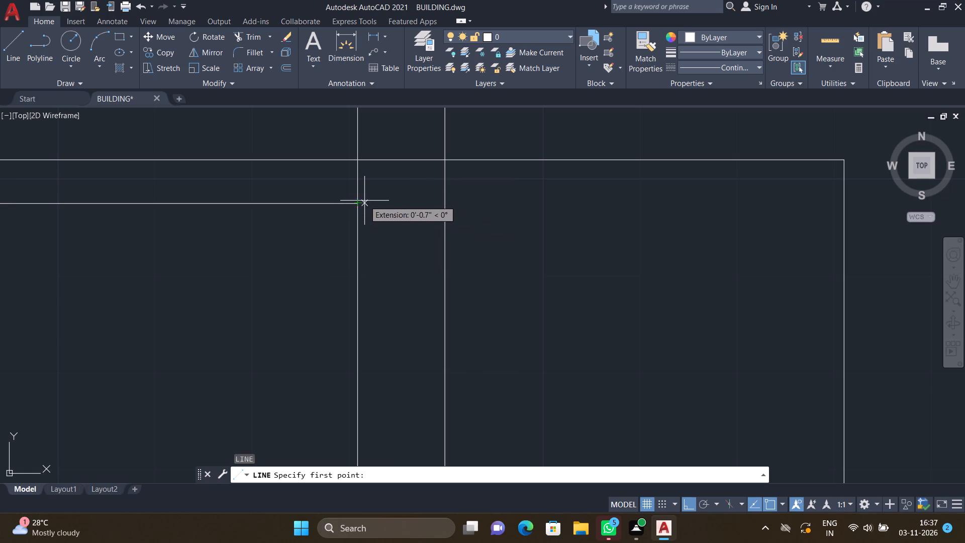
left_click_drag(359, 204, 371, 205)
scroll(565, 213, "down", 3)
scroll(623, 220, "up", 1)
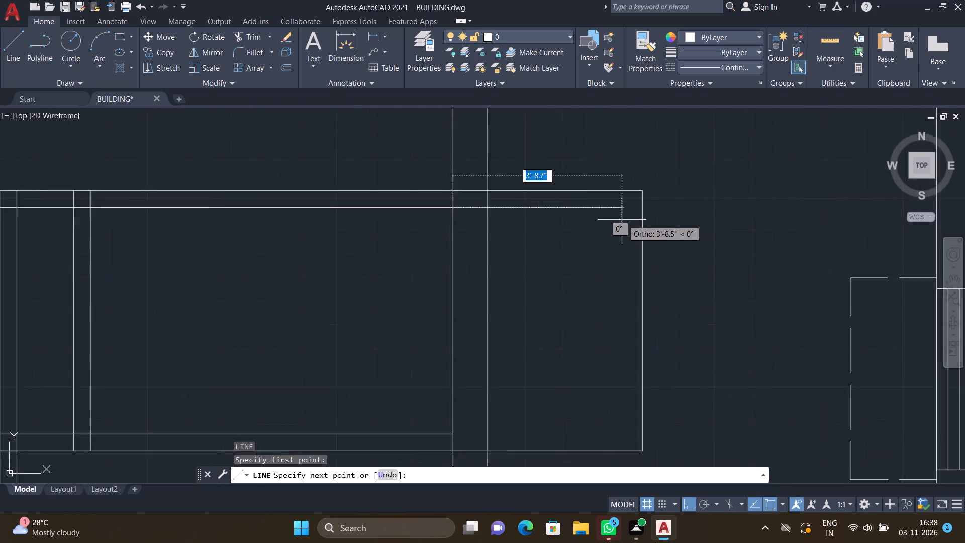
scroll(622, 220, "up", 1)
left_click(619, 213)
scroll(602, 293, "down", 2)
scroll(609, 395, "up", 2)
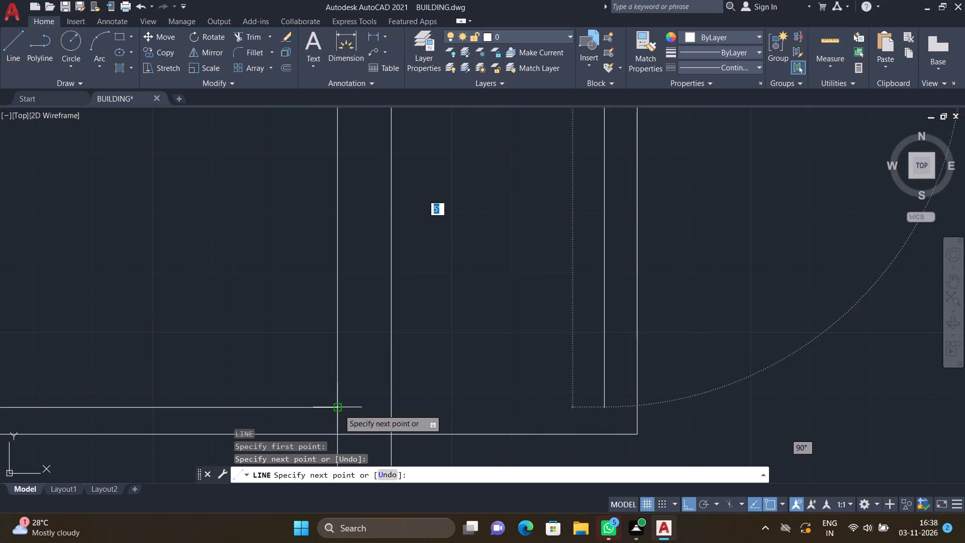
left_click(604, 408)
scroll(326, 417, "up", 2)
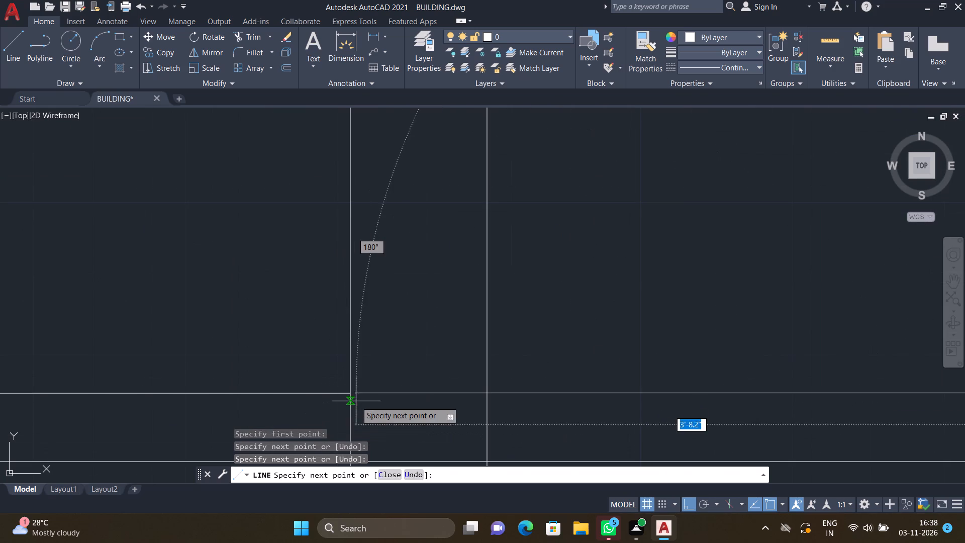
left_click(349, 395)
key("Return")
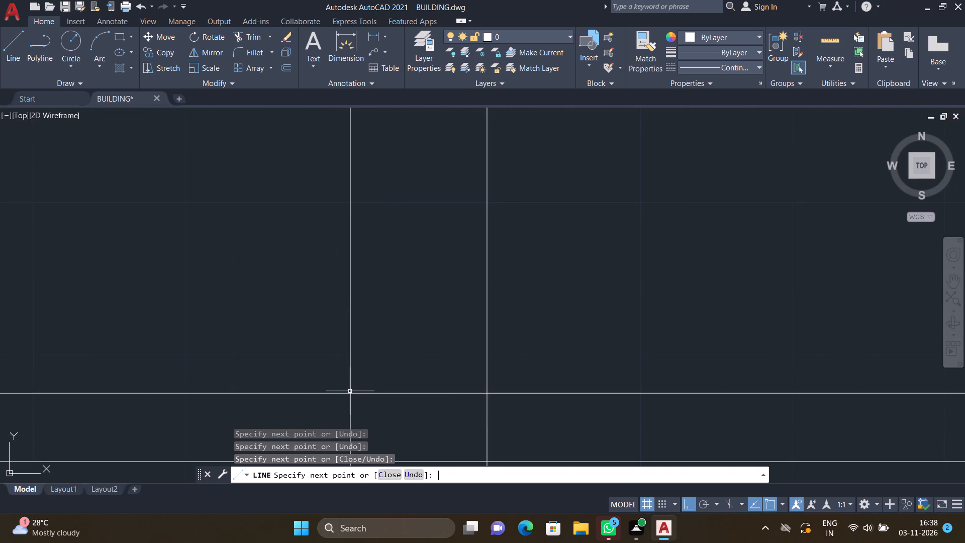
Draw the upper stepped line in the left projection: about 2' inward from its outer wall, 4" down, and 1'-6" to the room wall.
scroll(346, 400, "down", 7)
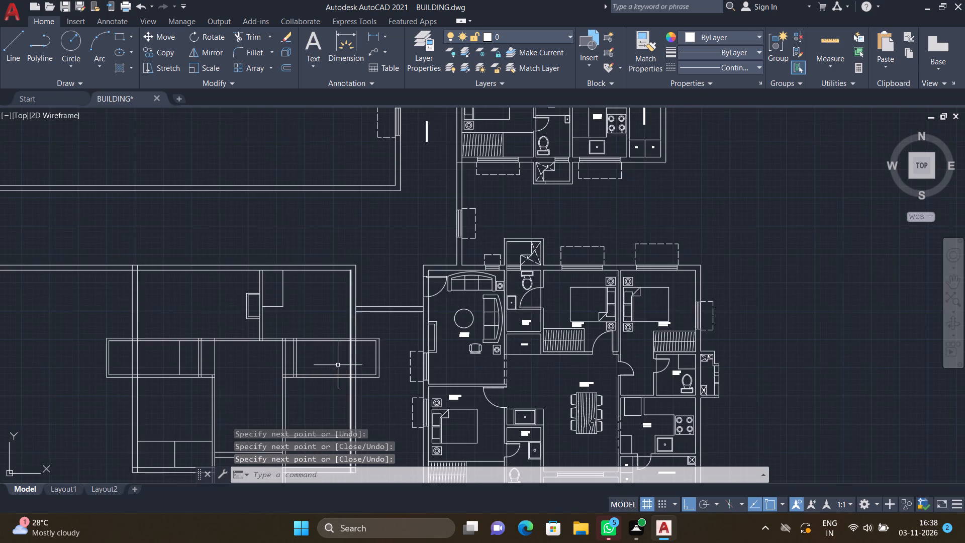
scroll(283, 368, "down", 2)
scroll(221, 362, "up", 3)
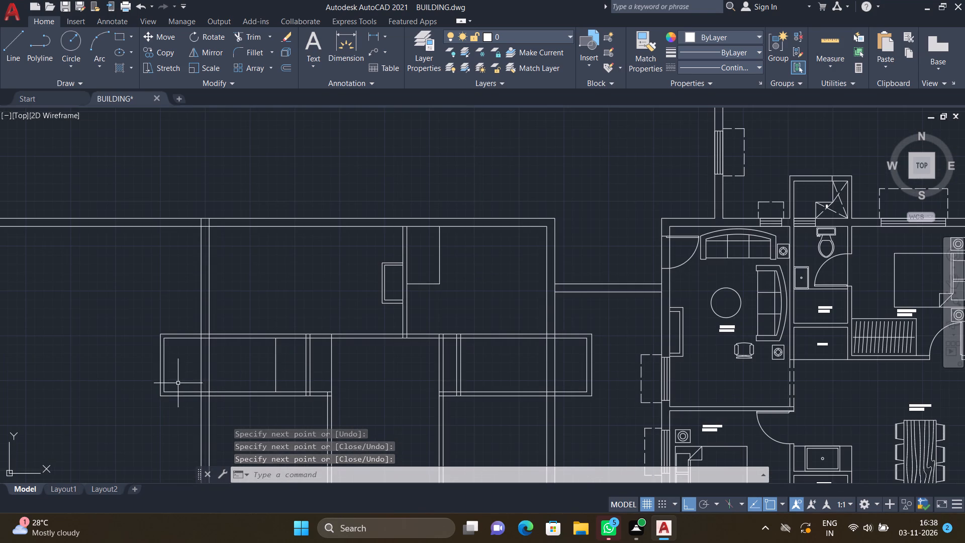
key("l")
key("Return")
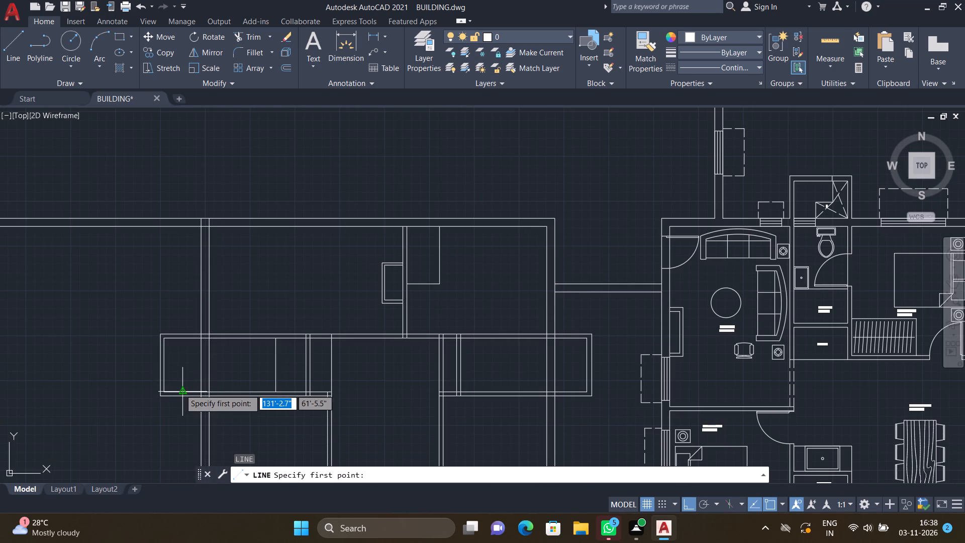
scroll(145, 381, "up", 2)
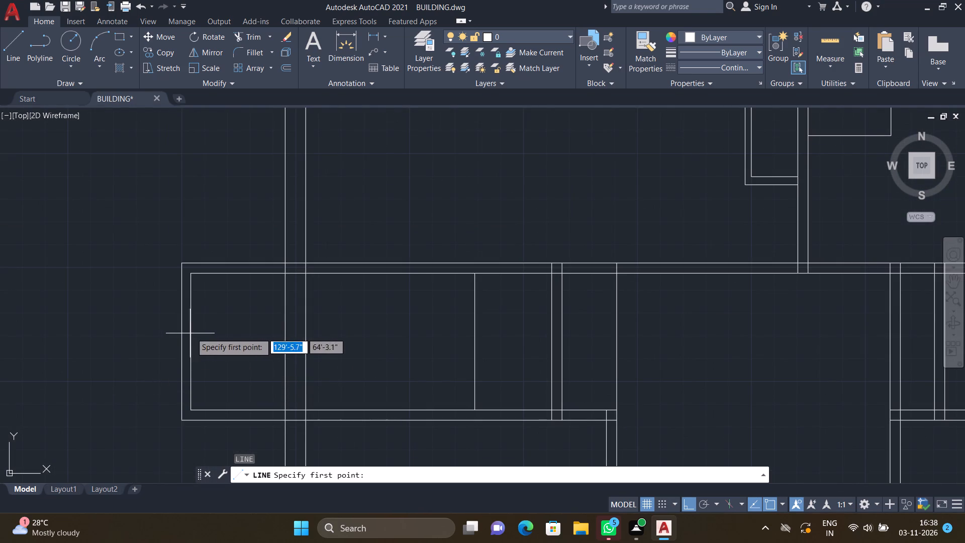
scroll(220, 310, "up", 2)
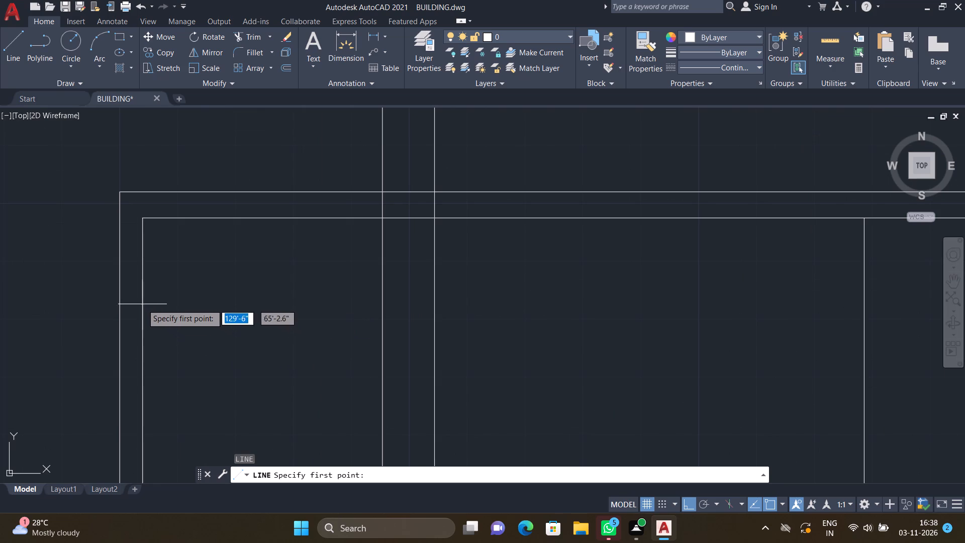
left_click_drag(142, 301, 160, 304)
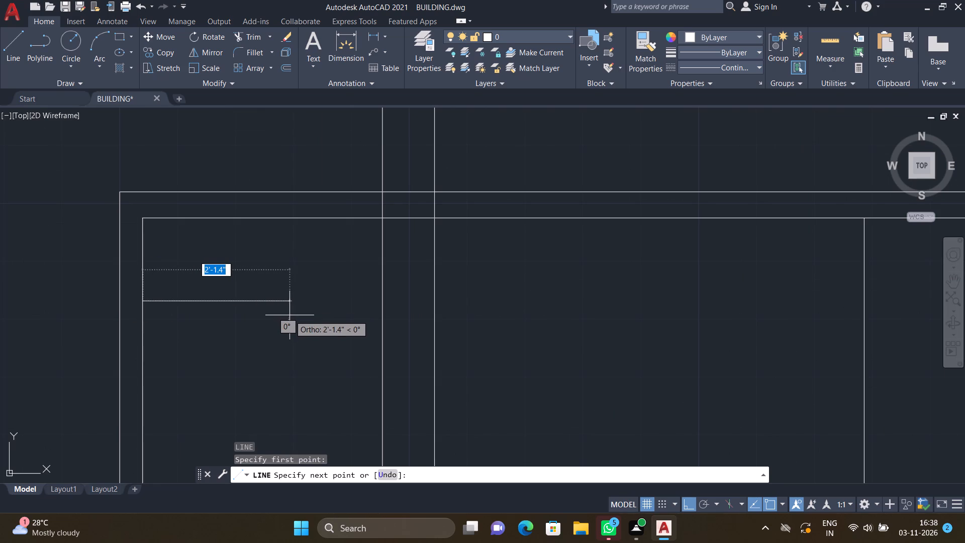
left_click(280, 311)
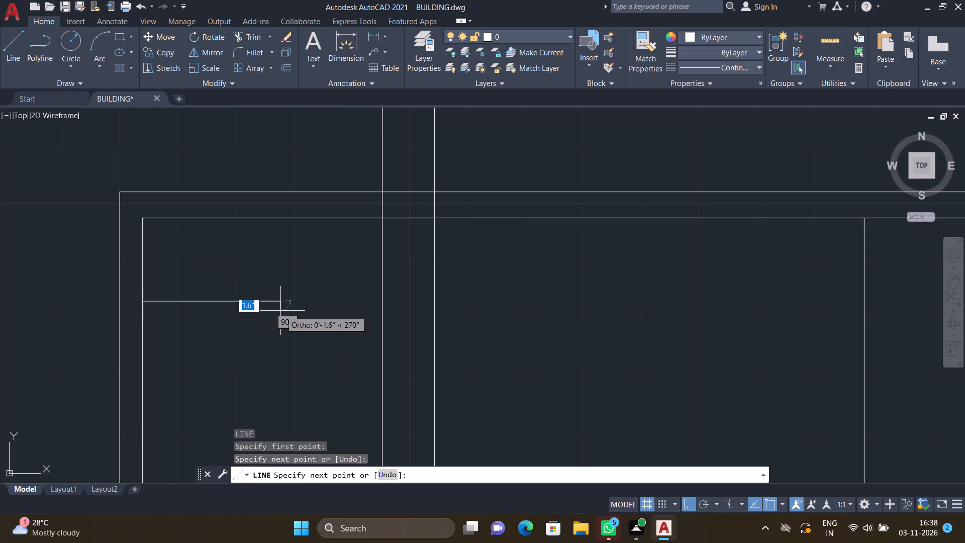
scroll(280, 332, "up", 2)
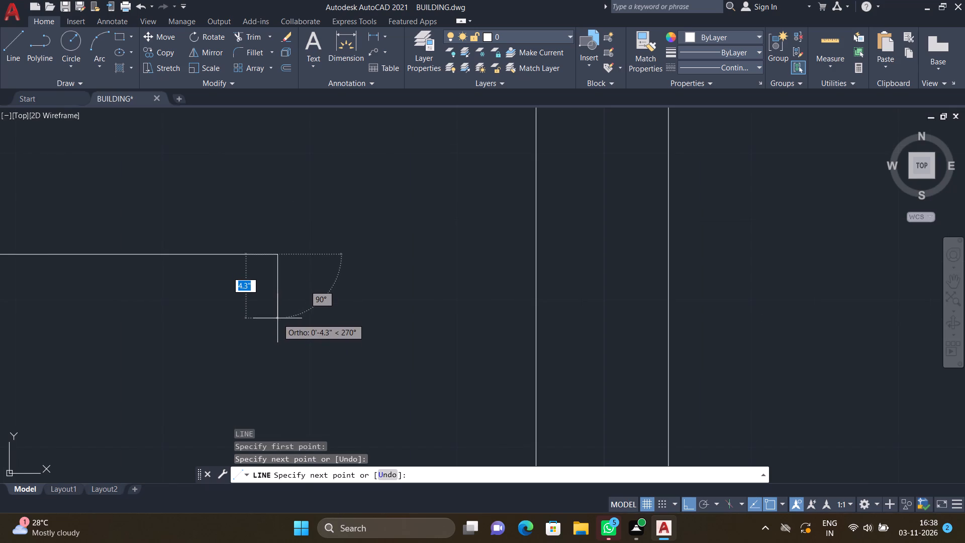
left_click(277, 318)
scroll(487, 324, "down", 2)
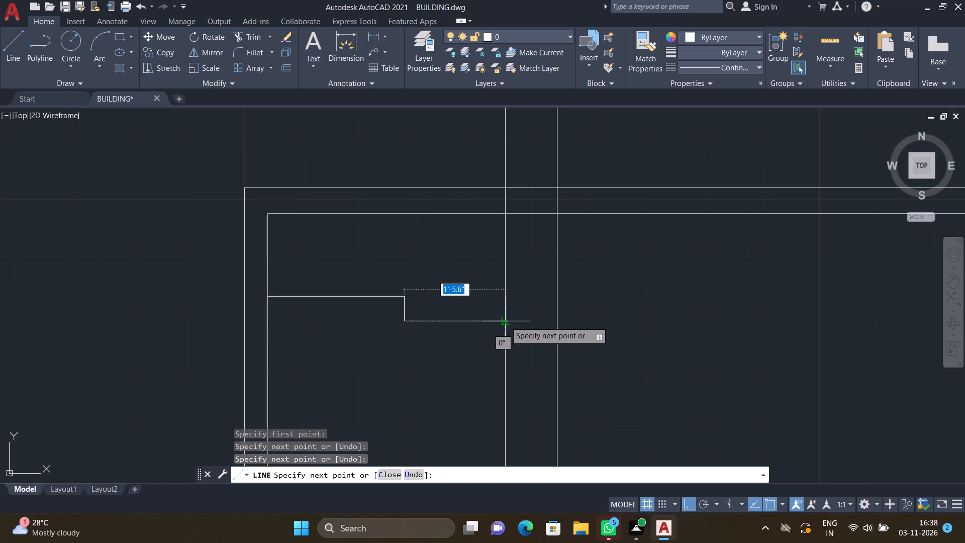
left_click(509, 321)
key("Return")
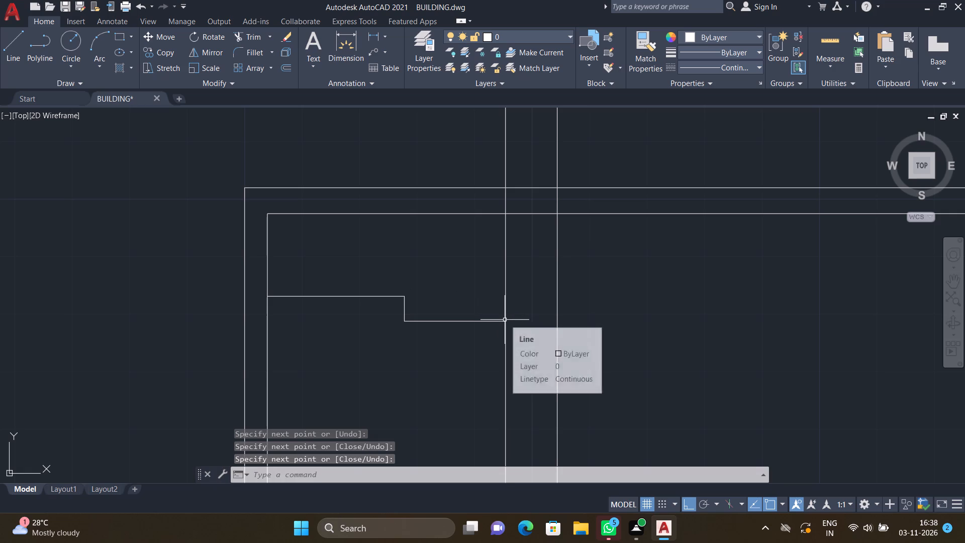
Draw the lower stepped line in the left projection: about 2' inward from its outer wall, 5" up, and across to the room wall.
scroll(472, 325, "down", 2)
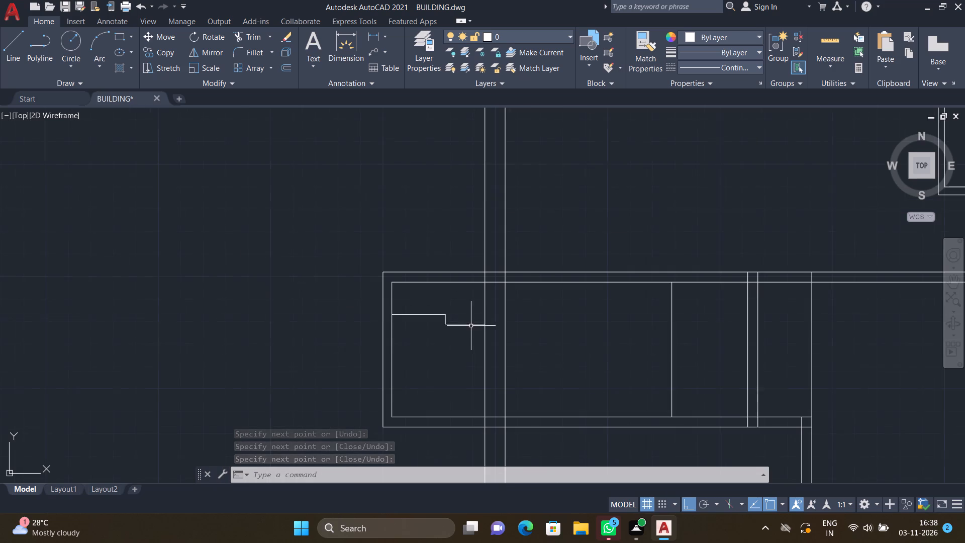
scroll(400, 427, "up", 3)
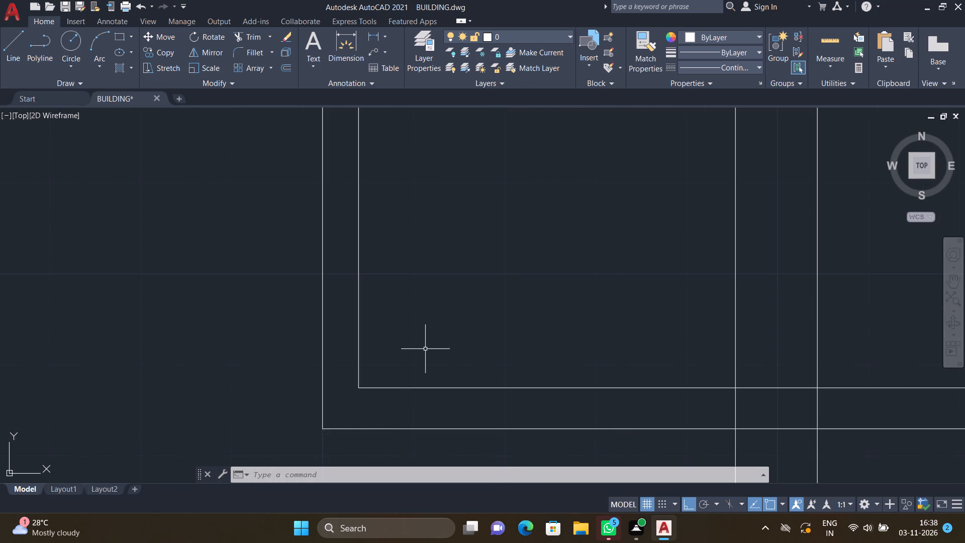
key("l")
key("Return")
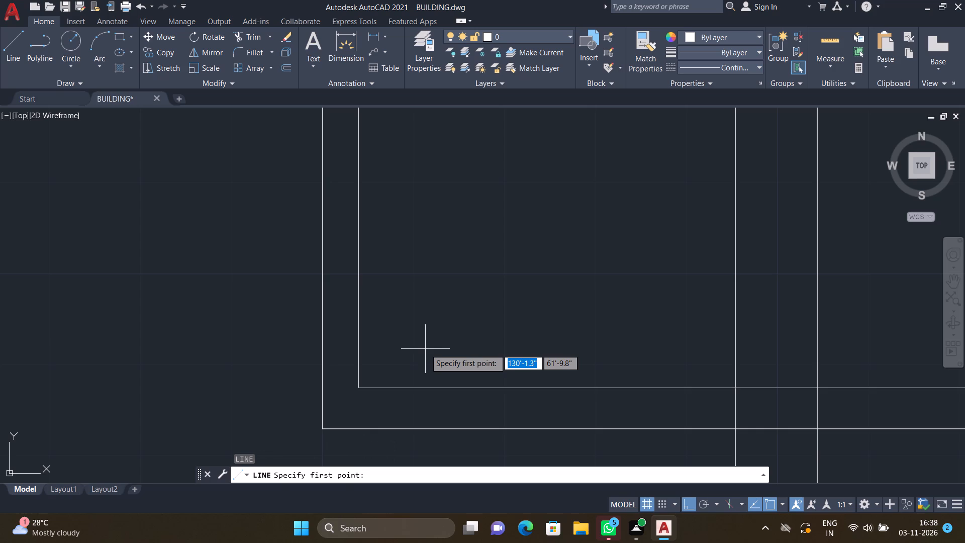
scroll(416, 337, "down", 2)
scroll(395, 298, "up", 2)
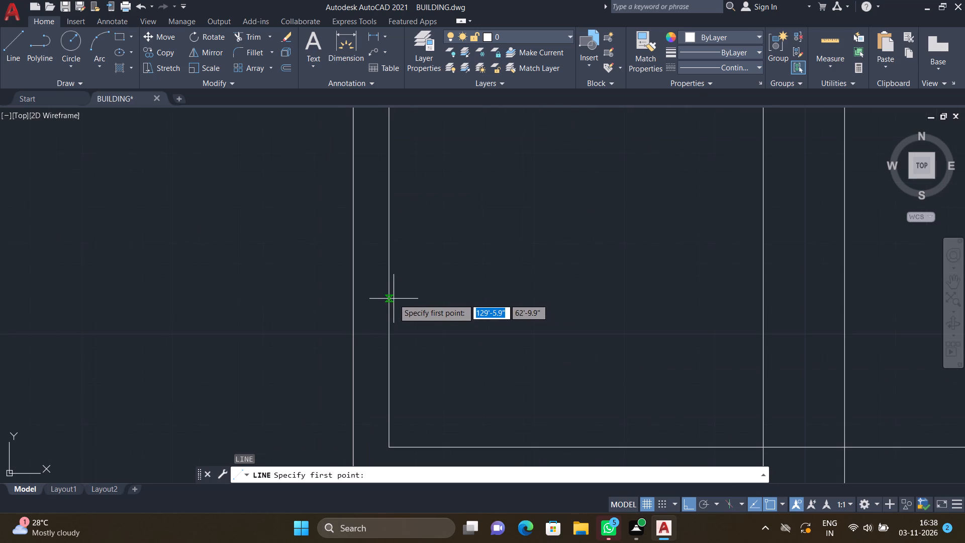
left_click_drag(390, 295, 395, 298)
scroll(534, 295, "down", 2)
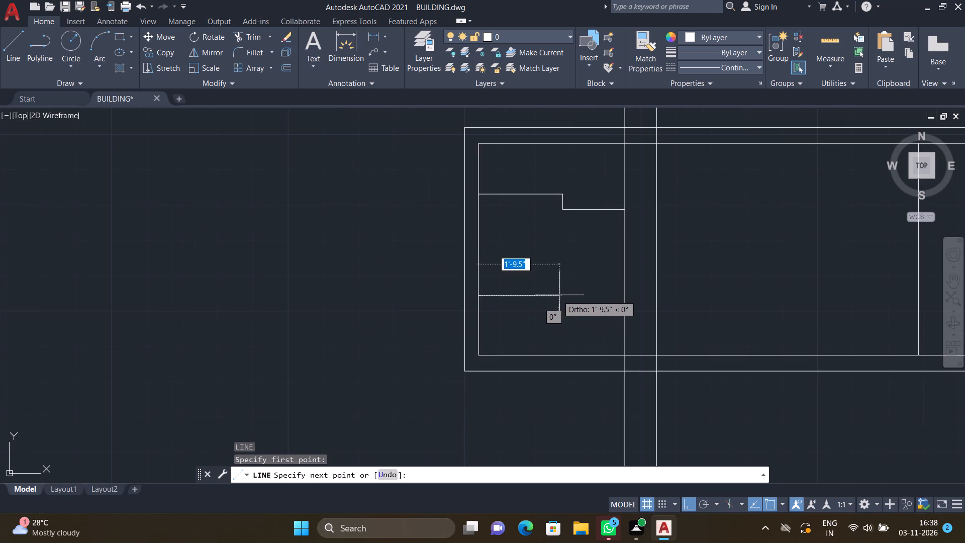
scroll(562, 296, "up", 2)
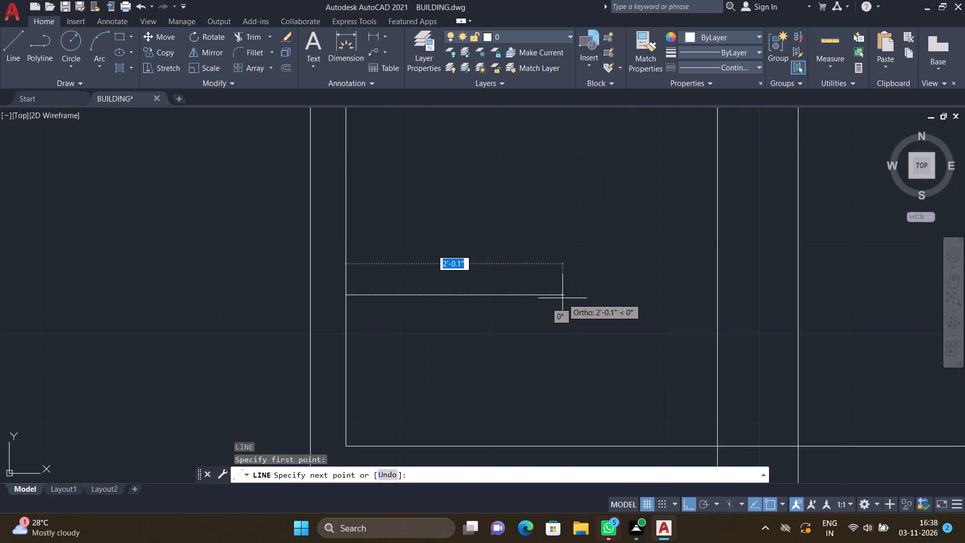
left_click(564, 298)
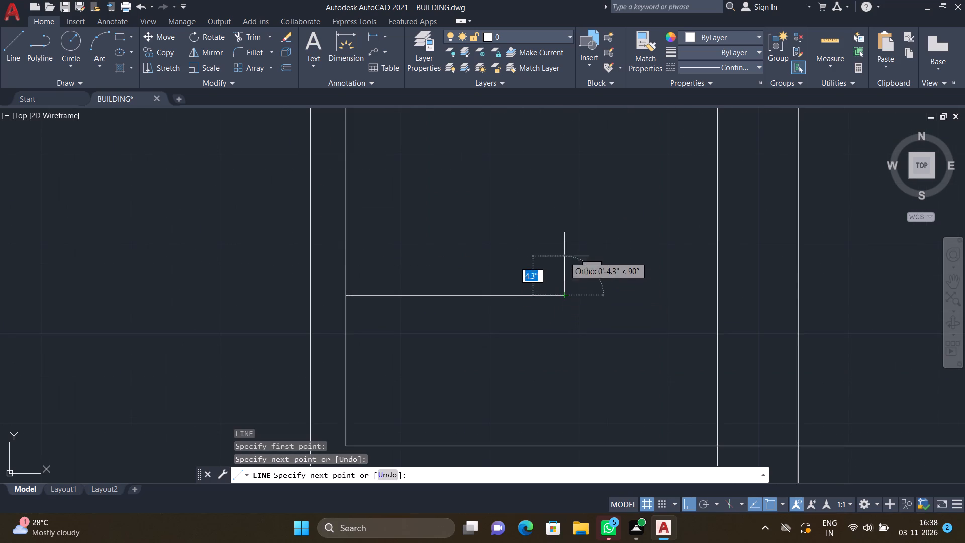
left_click(565, 249)
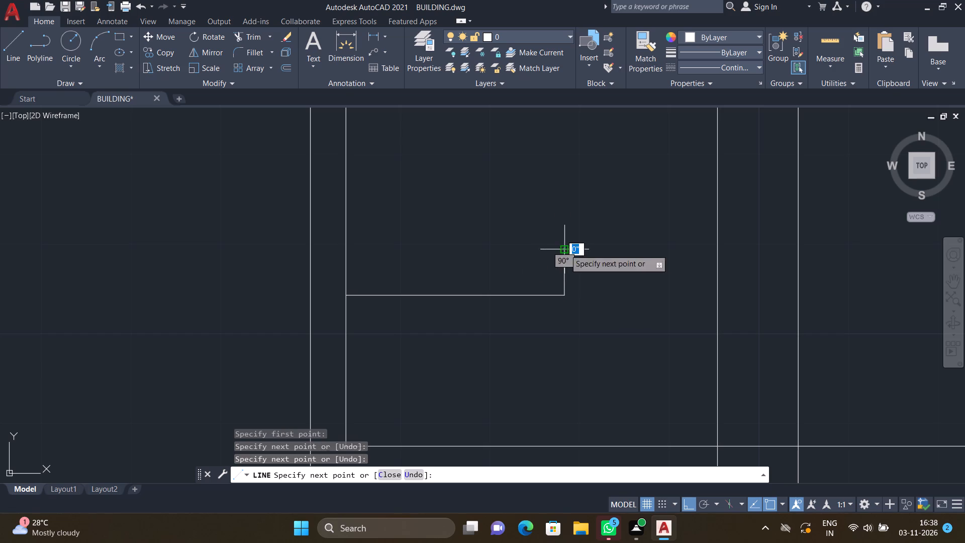
left_click(715, 246)
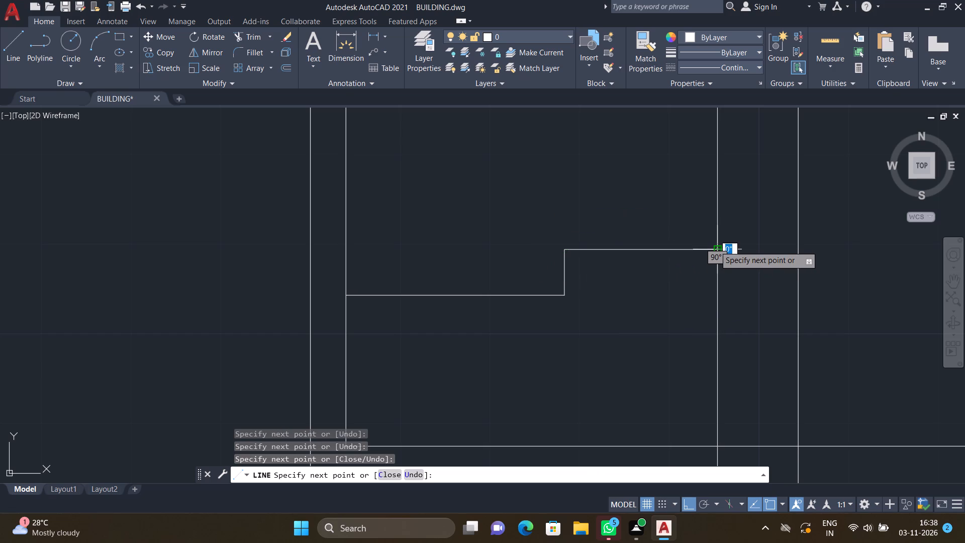
key("Return")
key("backslash")
scroll(703, 238, "down", 3)
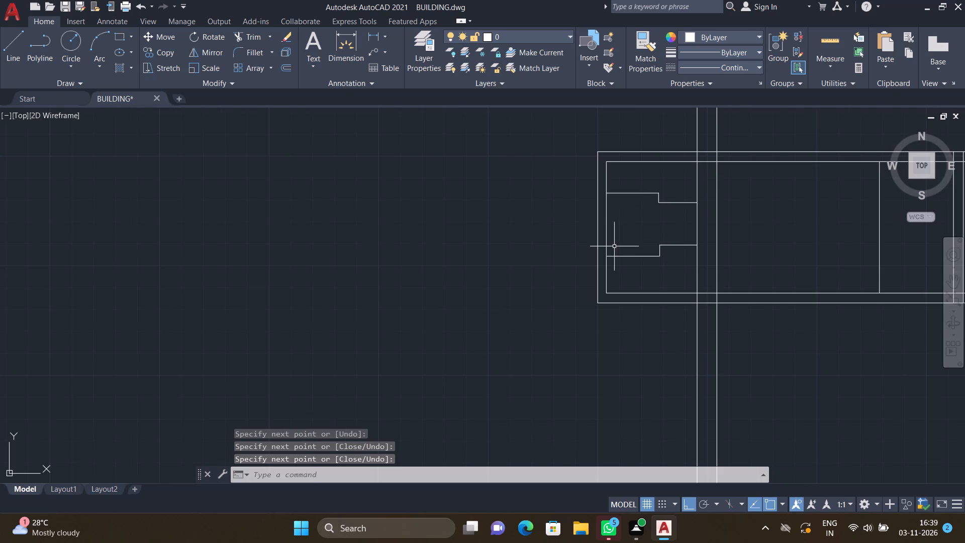
Draw two short lines across the left projection's outer wall thickness, about 2'-1" apart, just between the two stepped lines' ends.
scroll(600, 191, "up", 2)
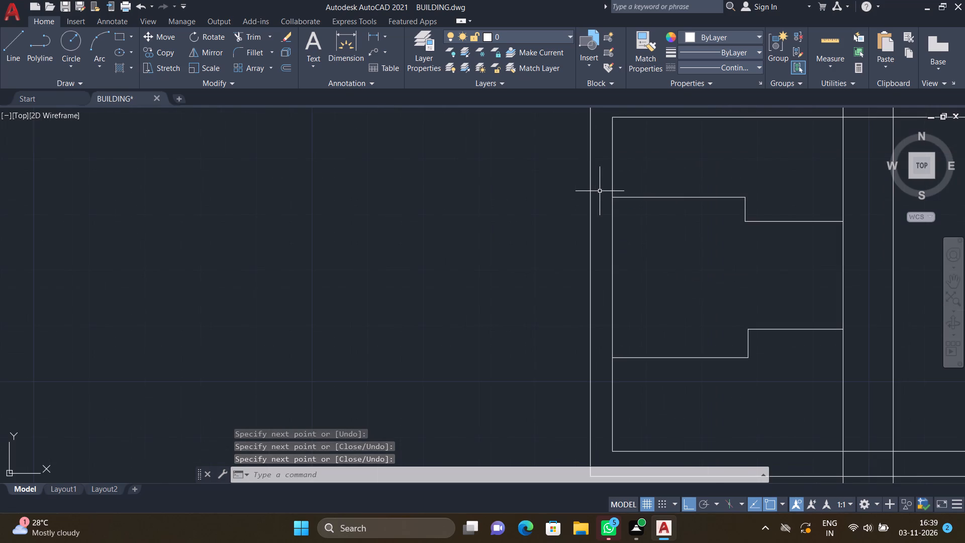
key("l")
key("Return")
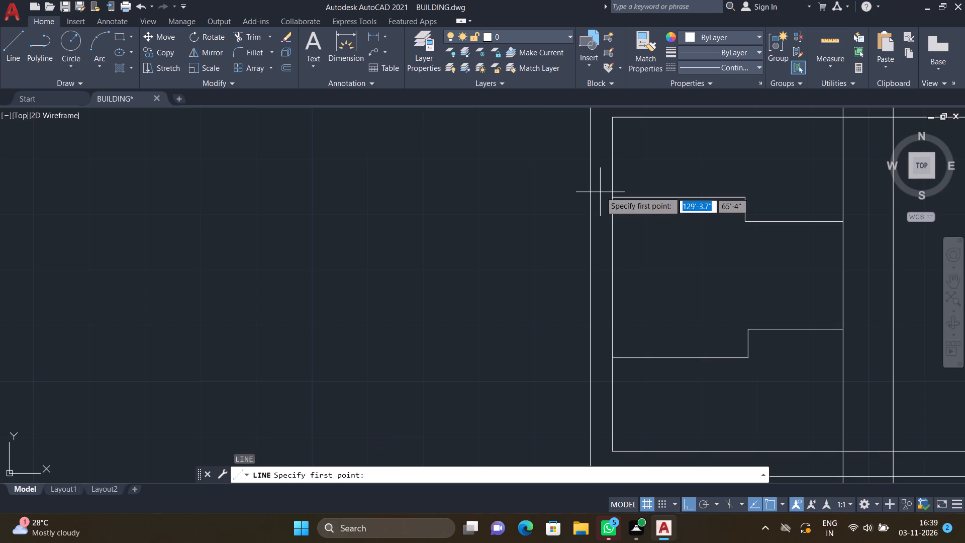
scroll(613, 202, "up", 2)
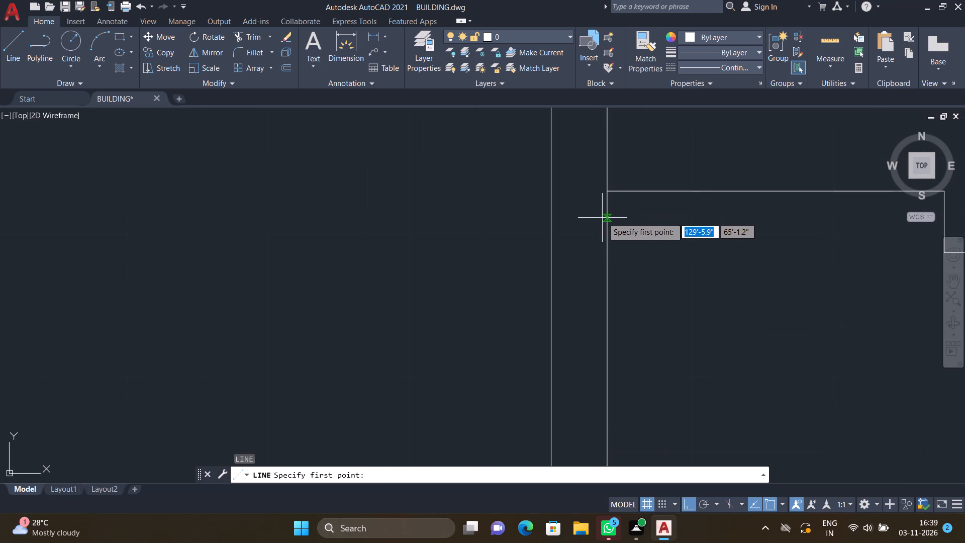
left_click(606, 219)
left_click(546, 220)
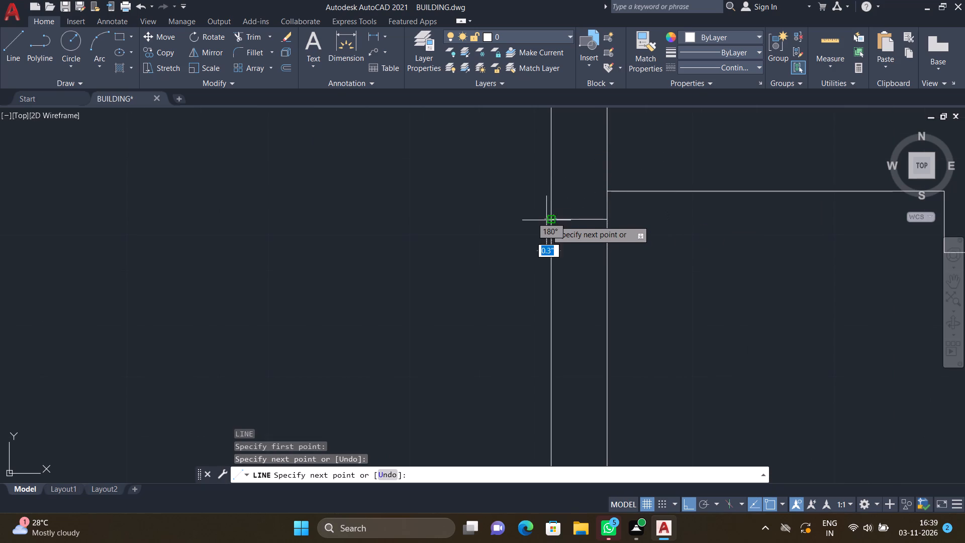
key("Return")
scroll(546, 214, "down", 4)
scroll(557, 279, "up", 2)
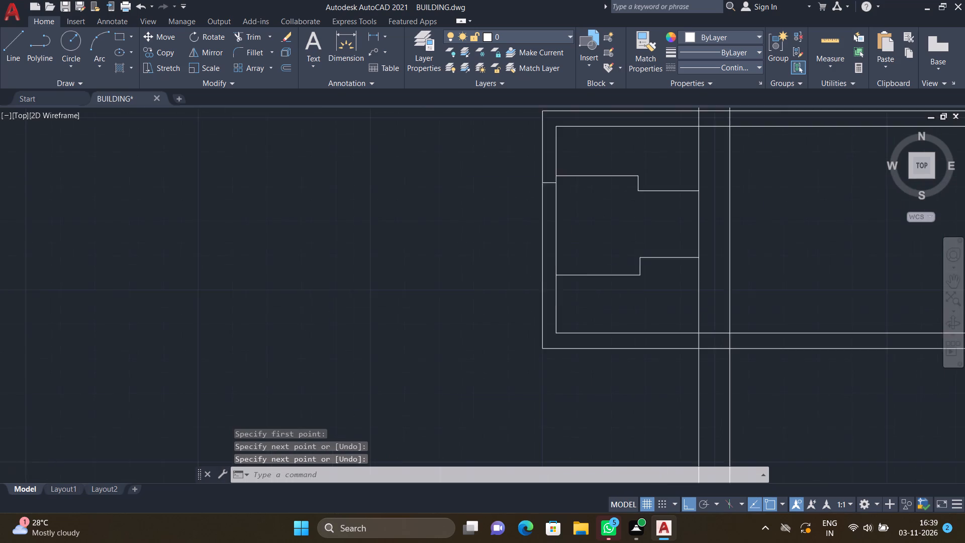
key("l")
key("Return")
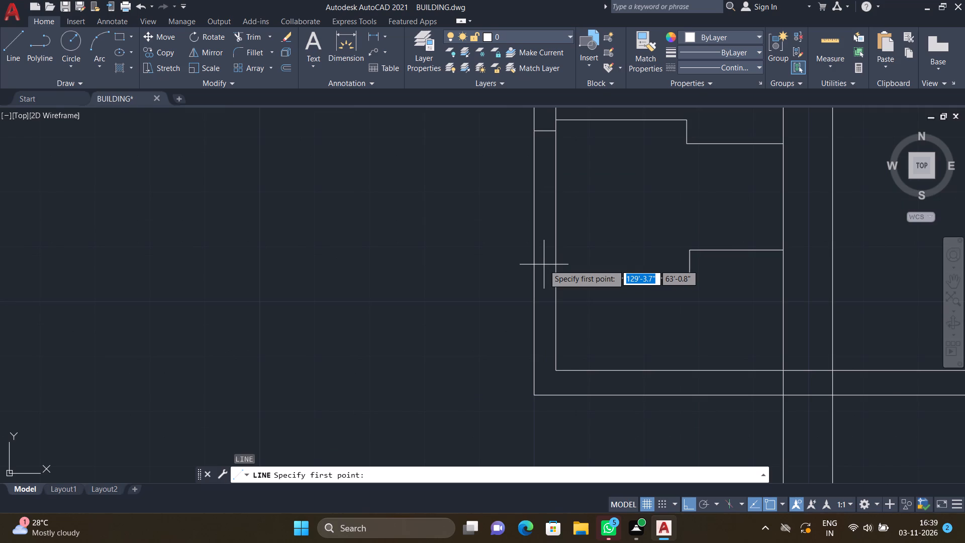
scroll(562, 260, "up", 2)
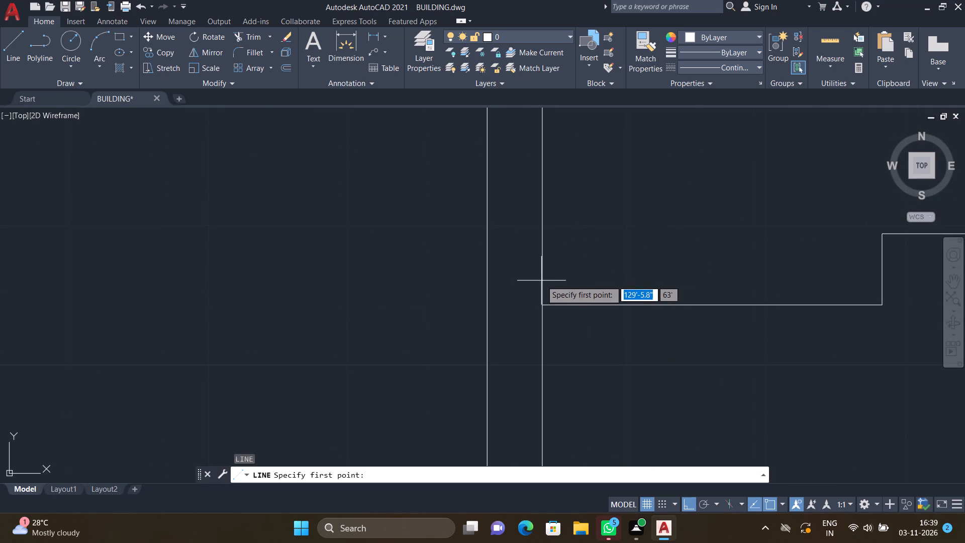
left_click(543, 280)
left_click(483, 277)
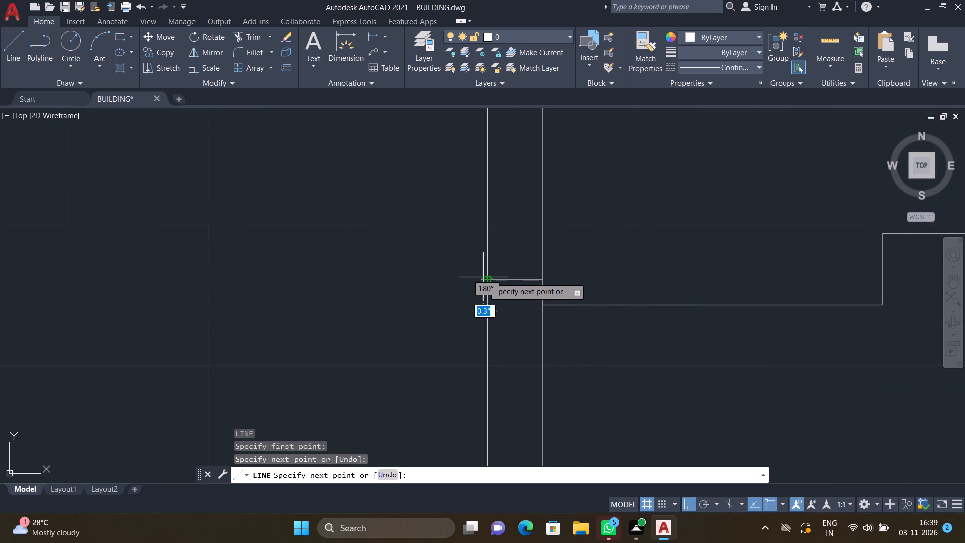
key("Return")
scroll(484, 275, "down", 3)
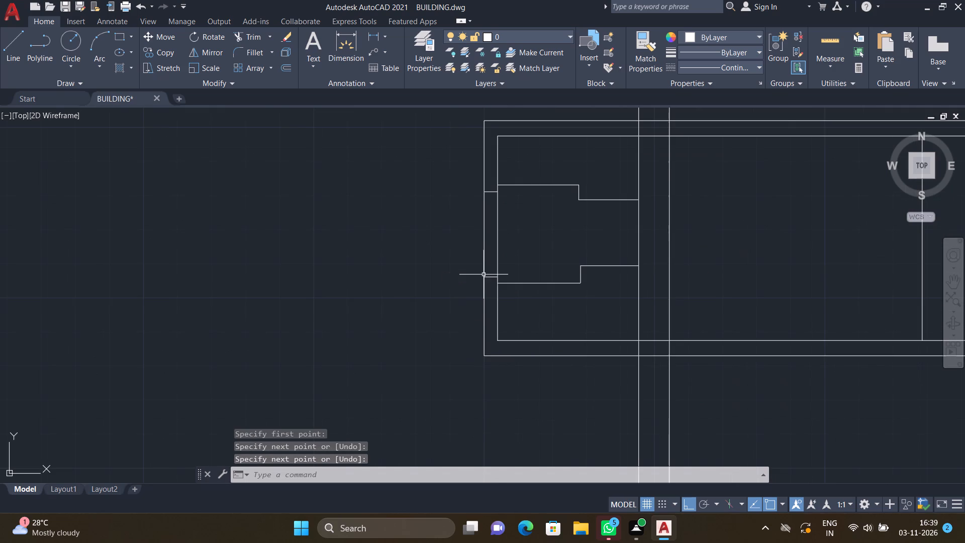
scroll(543, 258, "down", 1)
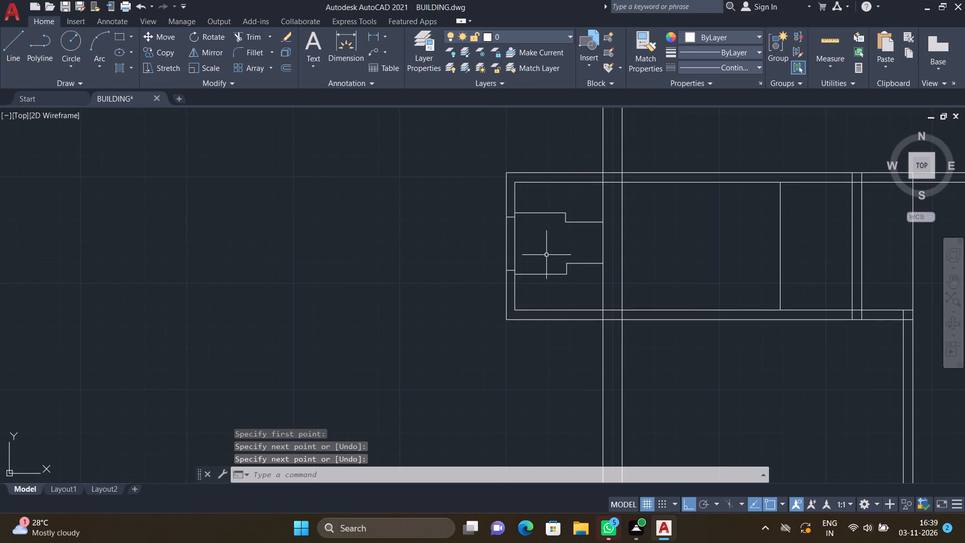
Draw a straight line across the upper part of the right projection, from the room wall to the outer wall's inner face.
middle_click_drag(566, 301, 565, 301)
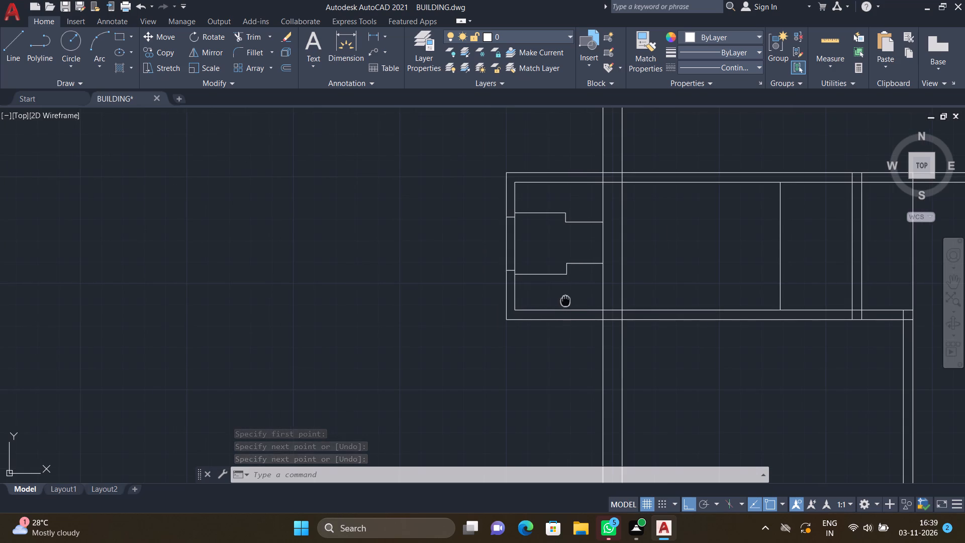
middle_click_drag(565, 301, 470, 290)
scroll(471, 290, "down", 4)
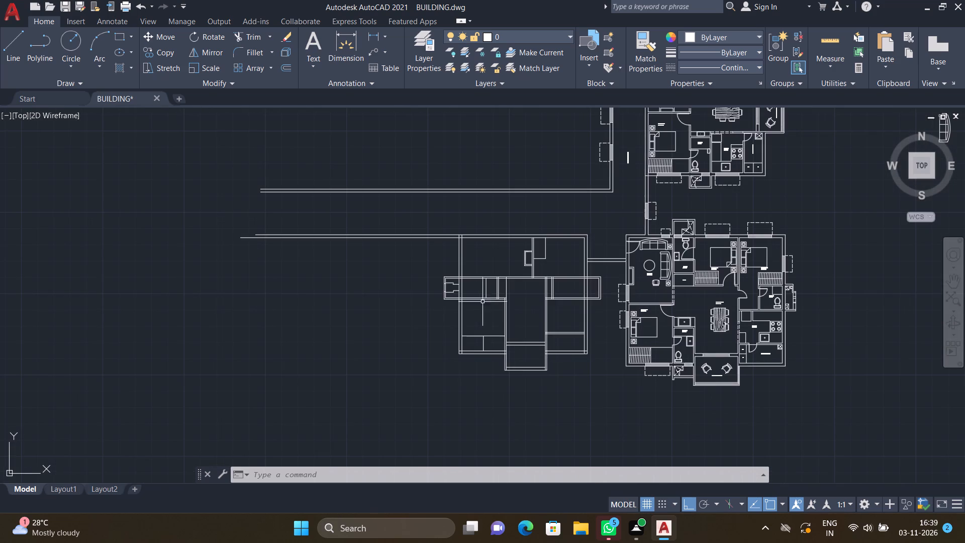
scroll(578, 289, "up", 2)
key("l")
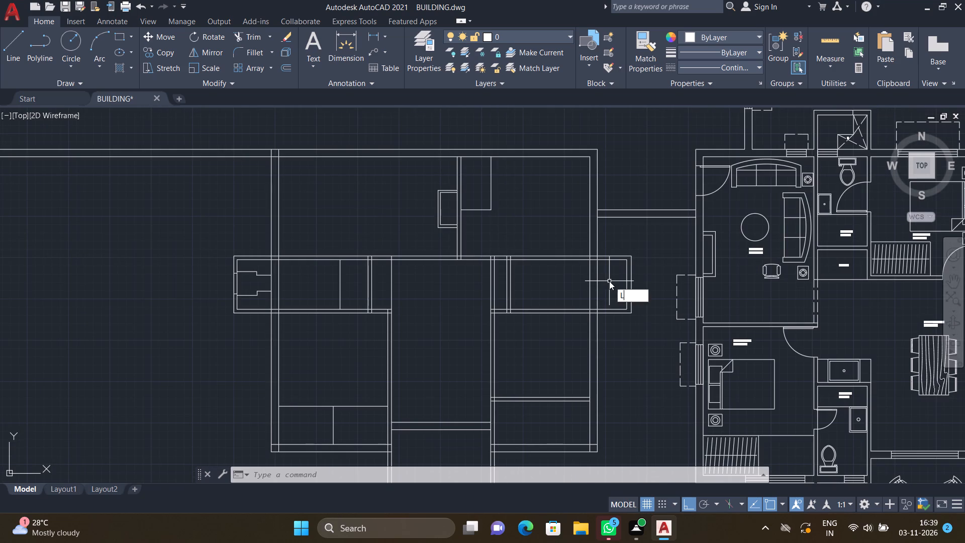
key("Return")
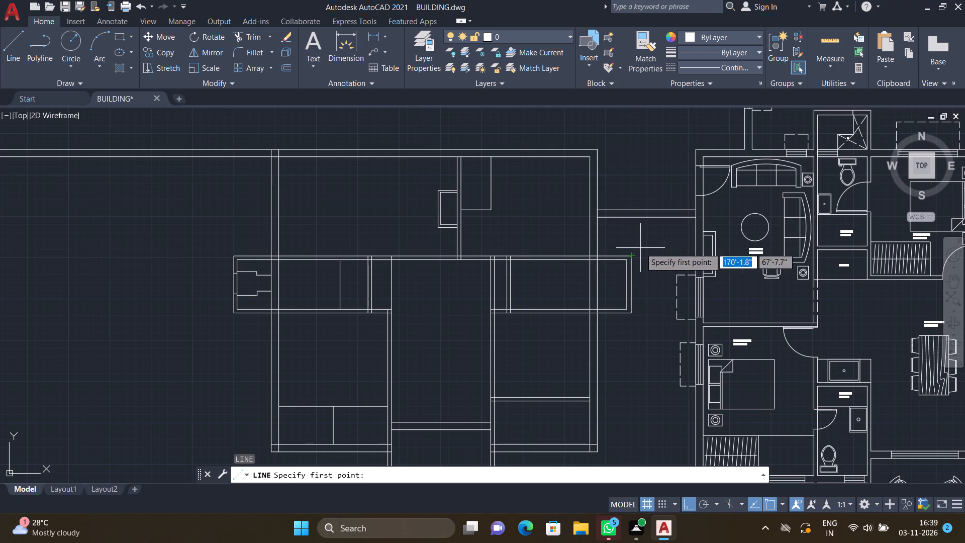
scroll(587, 272, "up", 3)
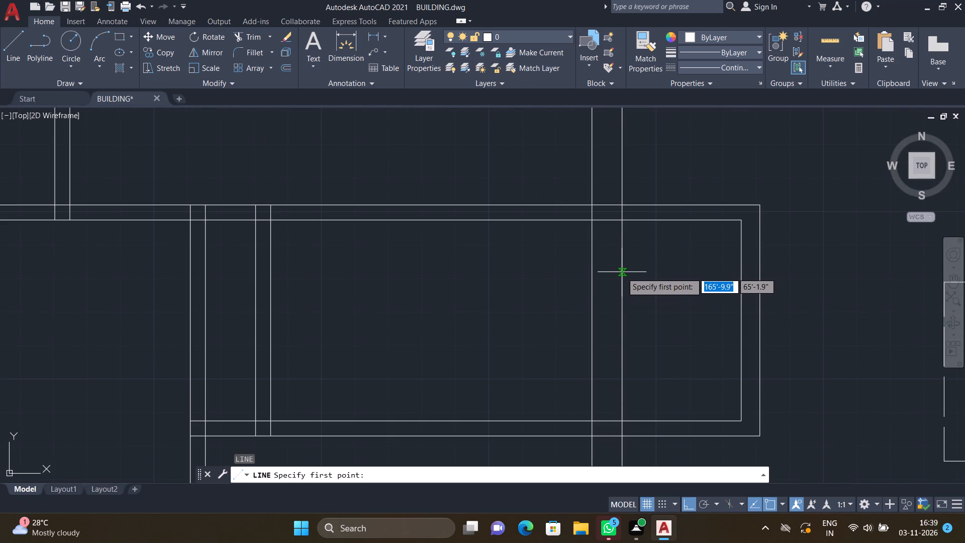
left_click(621, 271)
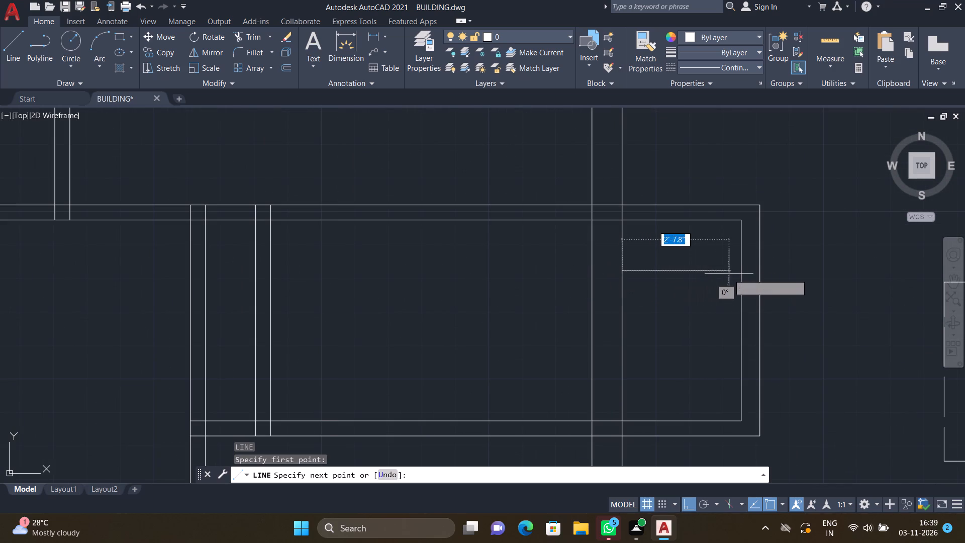
left_click(740, 271)
key("Return")
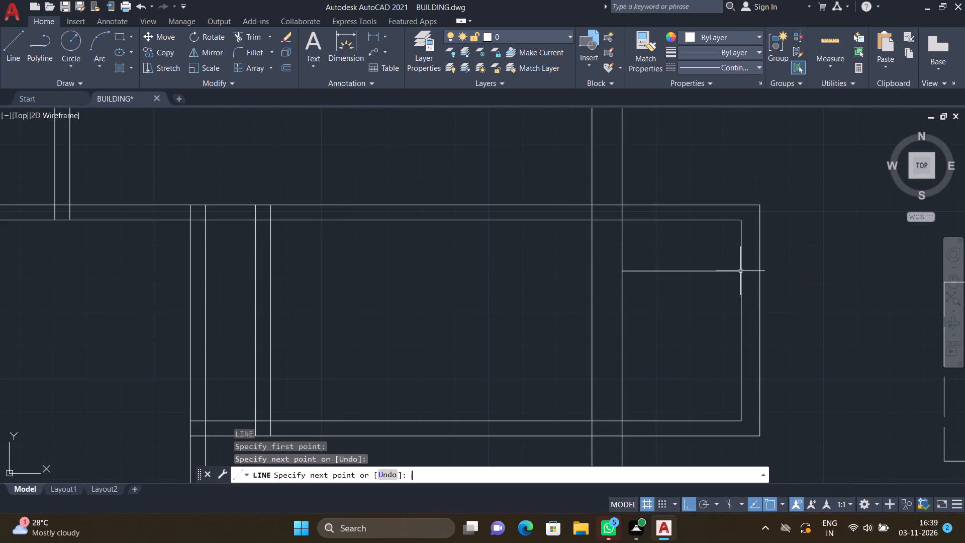
Draw the lower stepped line in the right projection: about 1'-4" outward from the room wall, 4" down, and across to the outer wall's inner face.
scroll(737, 269, "down", 1)
scroll(711, 362, "up", 2)
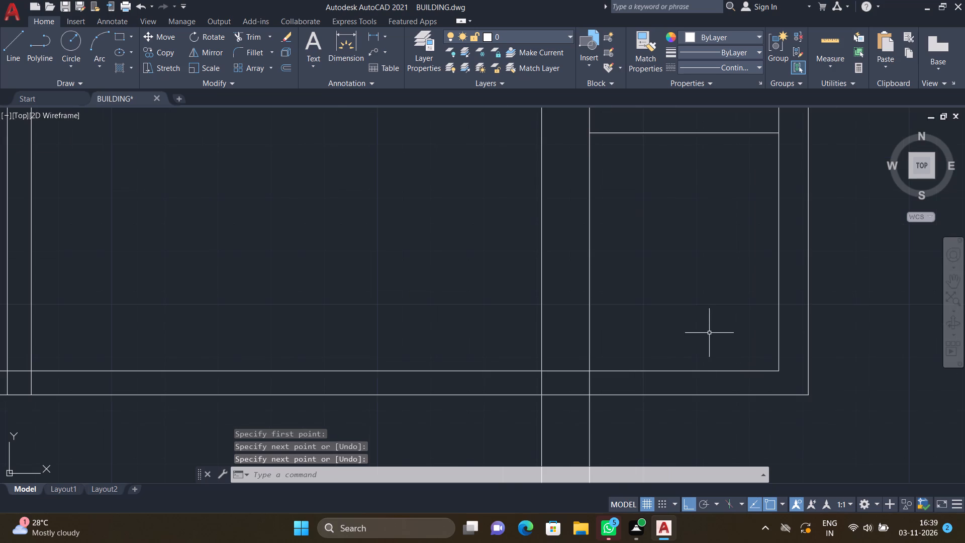
key("l")
key("Return")
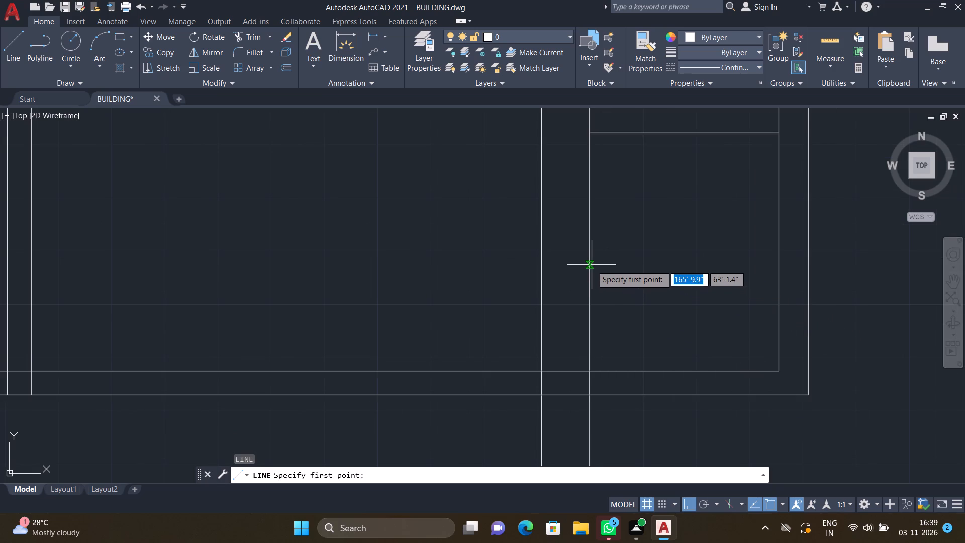
left_click_drag(590, 267, 595, 268)
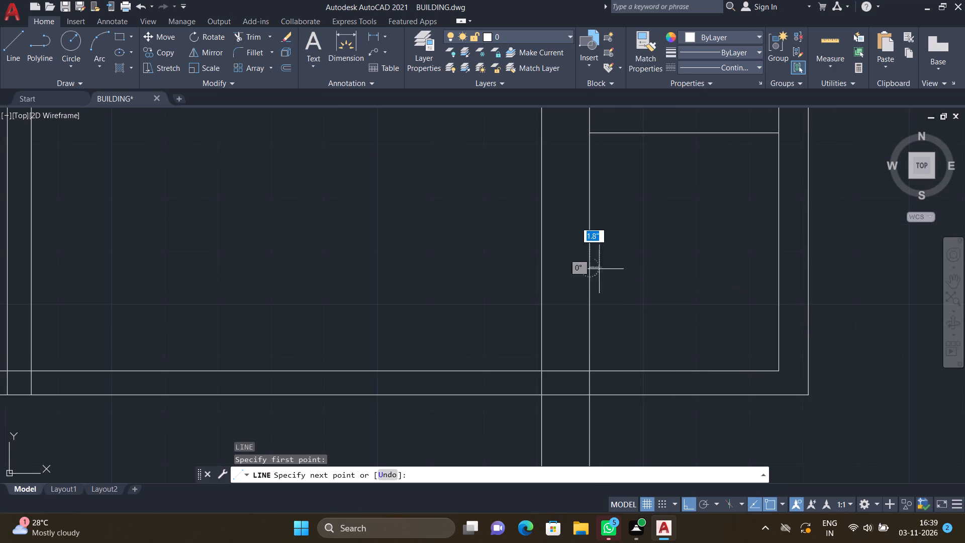
left_click(674, 277)
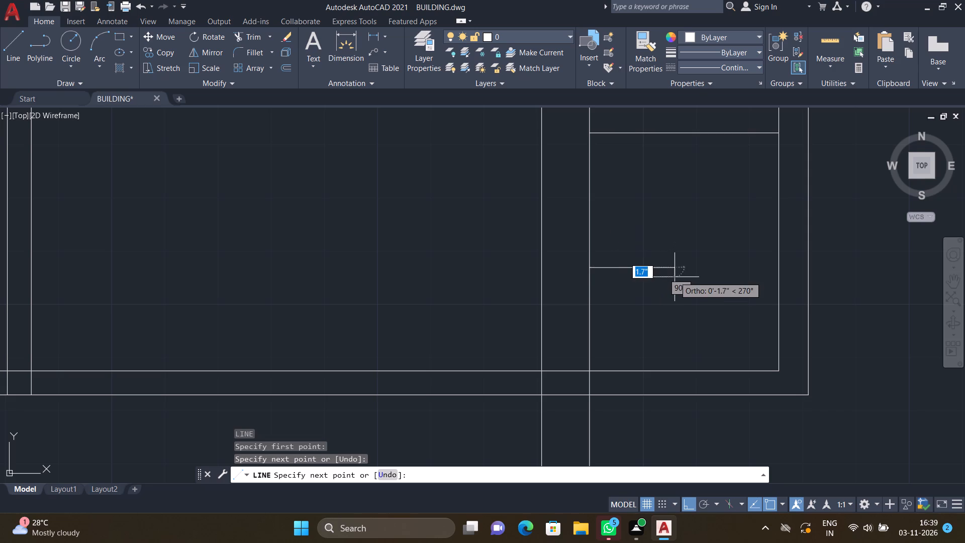
left_click(674, 288)
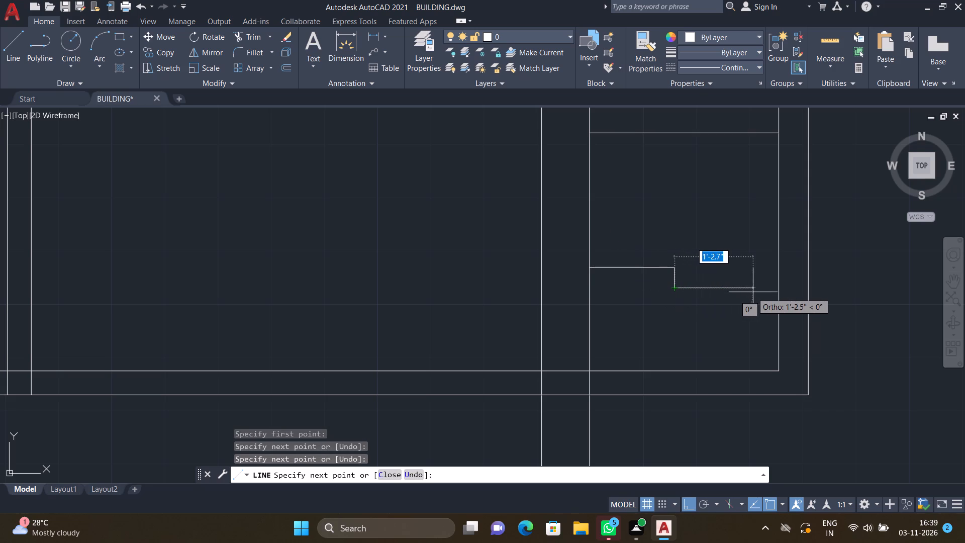
left_click(780, 287)
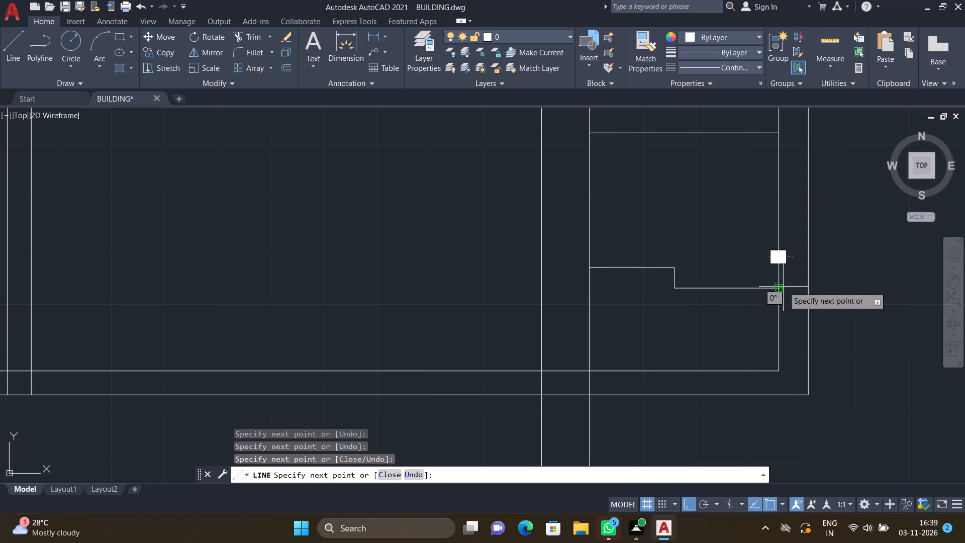
key("Return")
Draw an L-shaped outline in the bottom projection's upper-right corner: about 1'-4" down from the upper wall and 1'-5" across to the side wall.
scroll(747, 285, "down", 4)
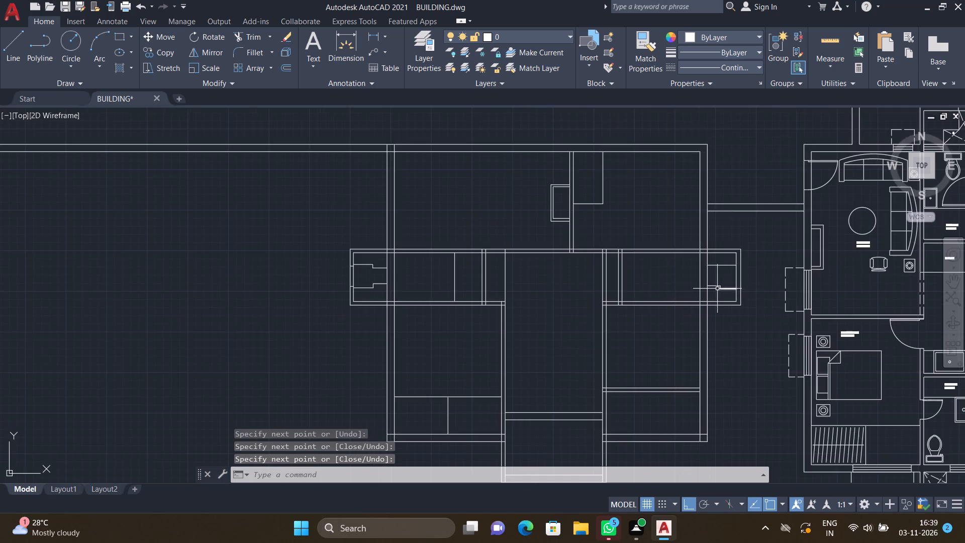
scroll(674, 303, "down", 3)
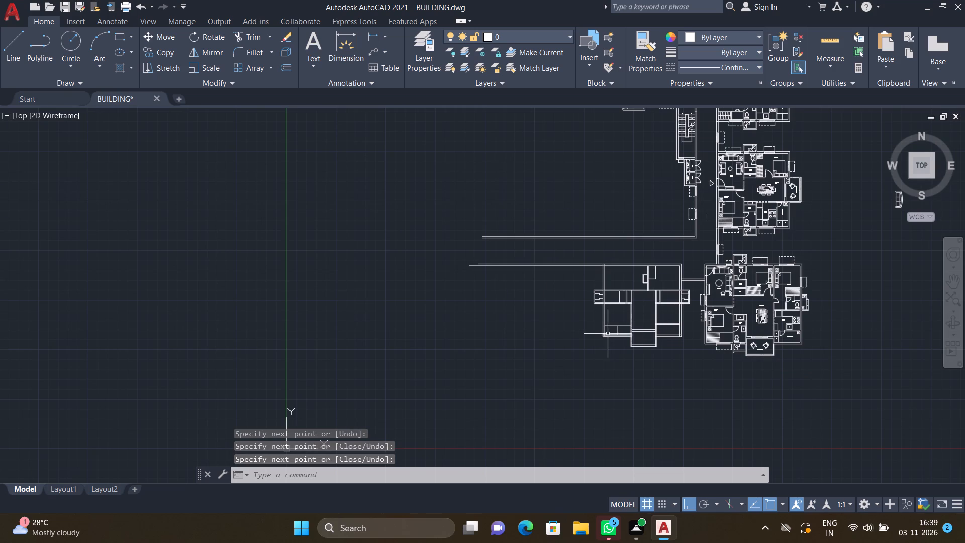
scroll(630, 342, "up", 2)
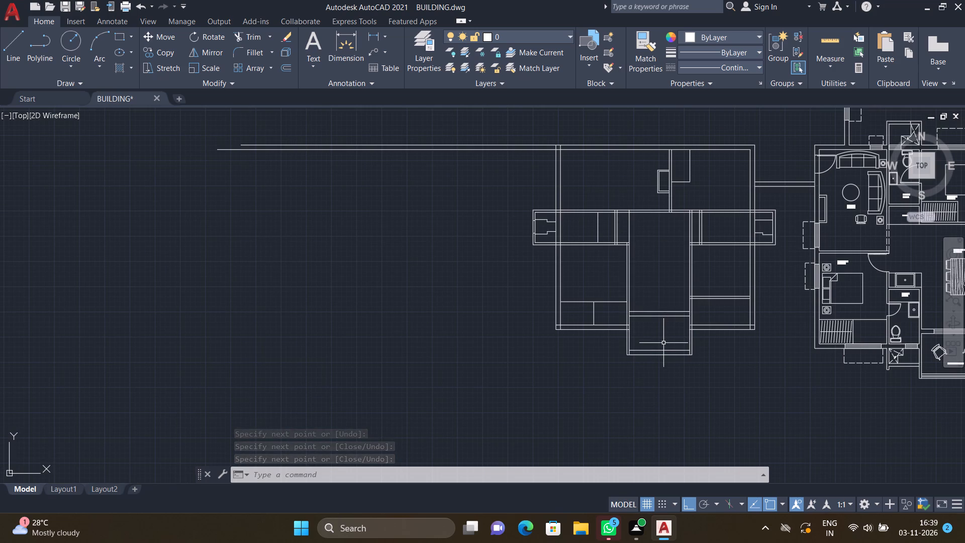
scroll(692, 330, "up", 3)
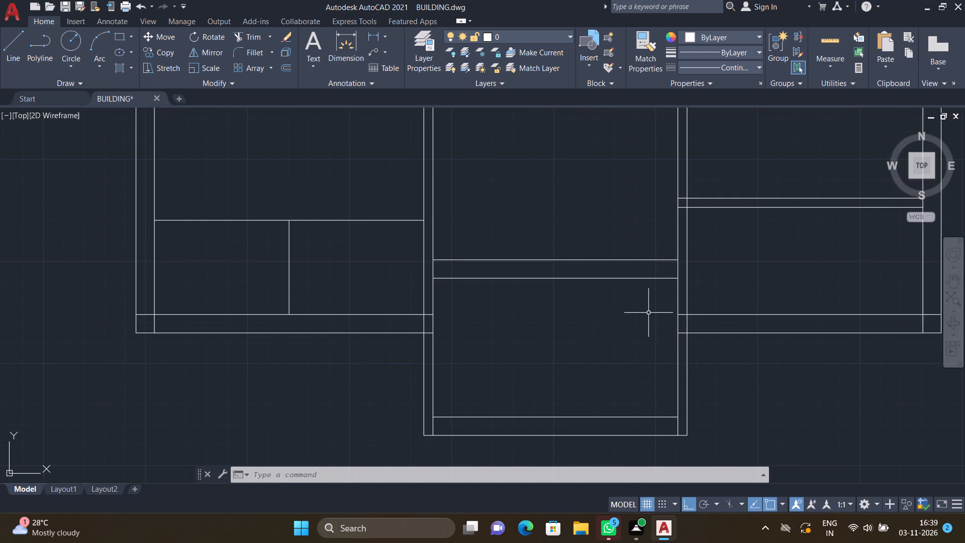
key("l")
key("Return")
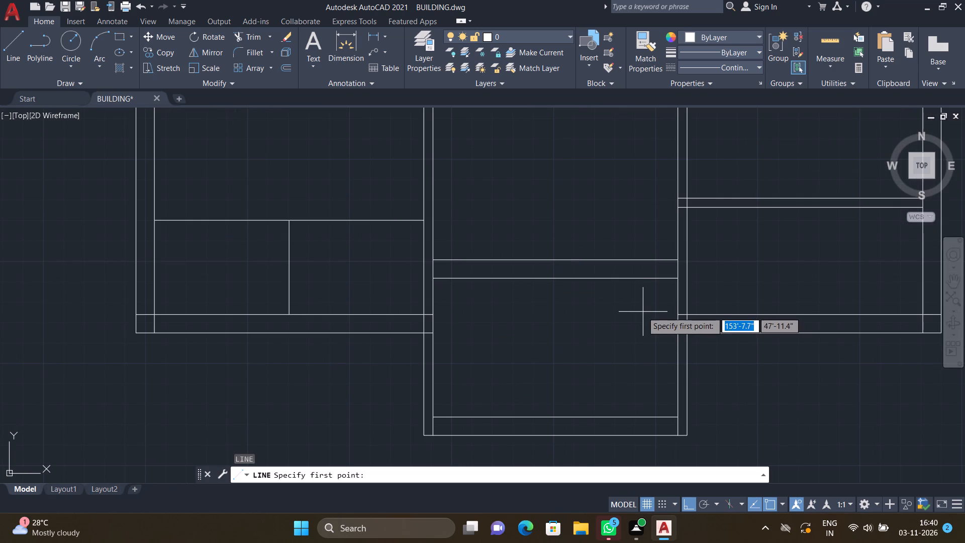
scroll(651, 294, "up", 2)
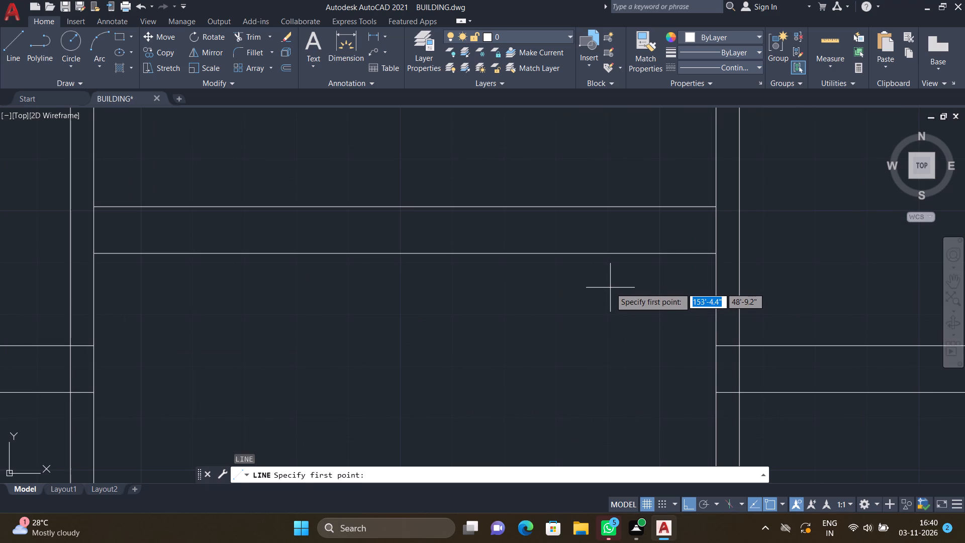
left_click(628, 254)
scroll(629, 341, "down", 2)
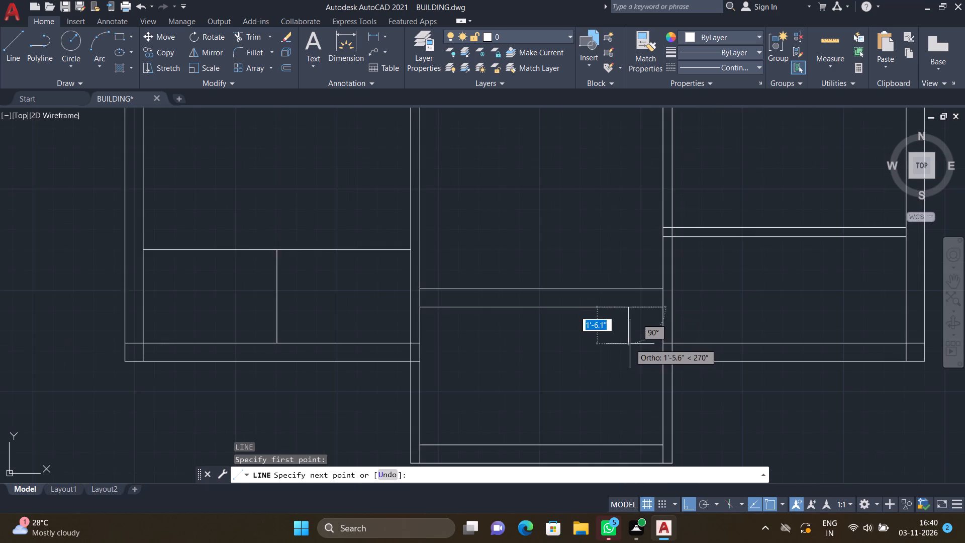
scroll(630, 352, "up", 3)
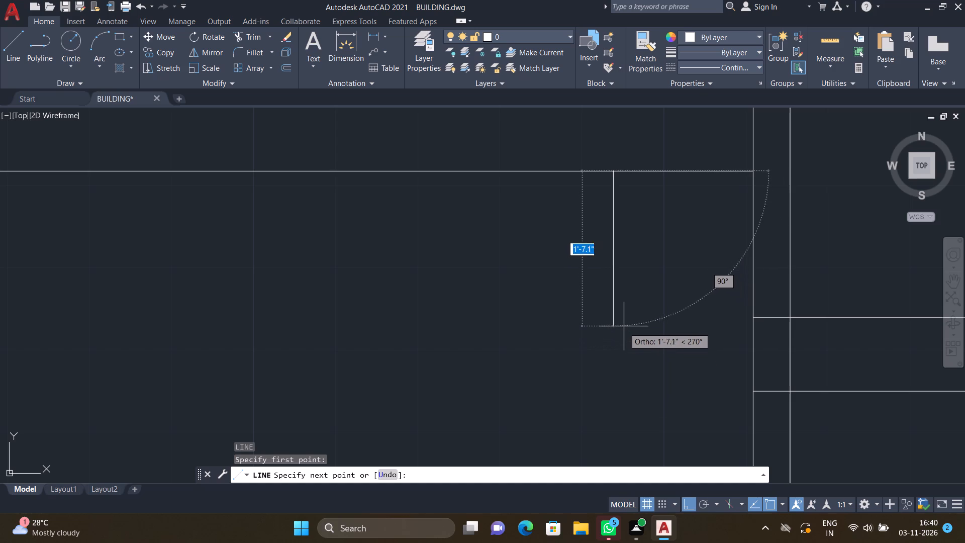
left_click(626, 298)
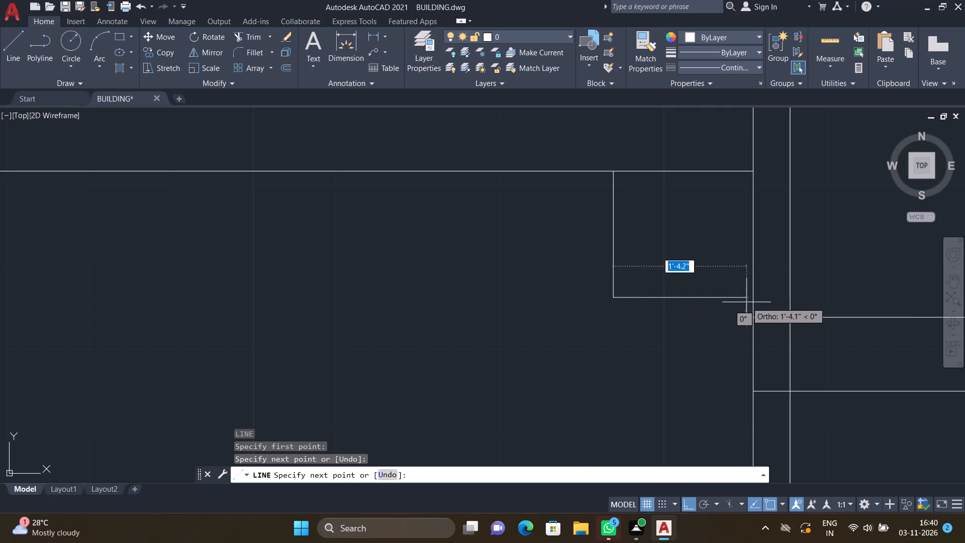
left_click(751, 299)
key("Return")
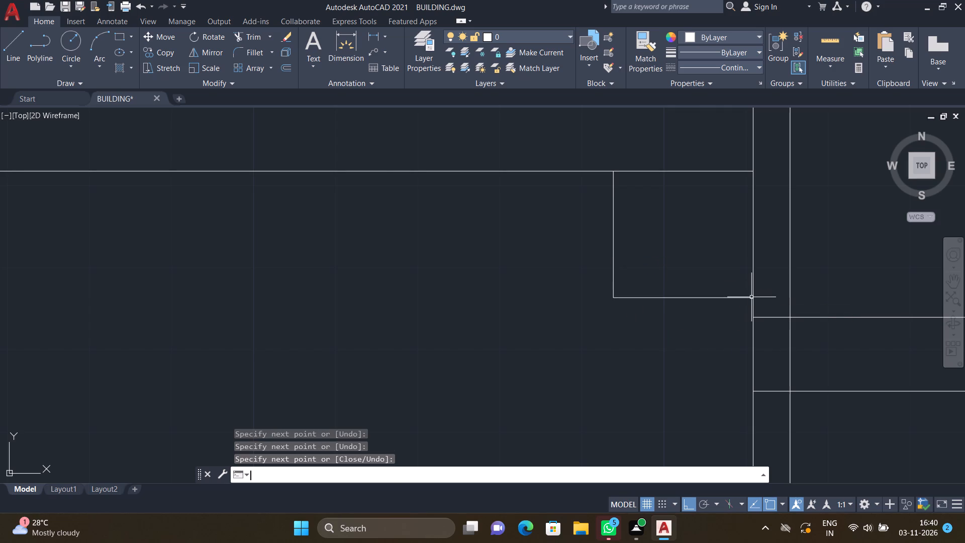
Draw a parallel inner L inside that corner outline, about 1'-1" down and 1'-3" across to the side wall.
key("l")
key("Return")
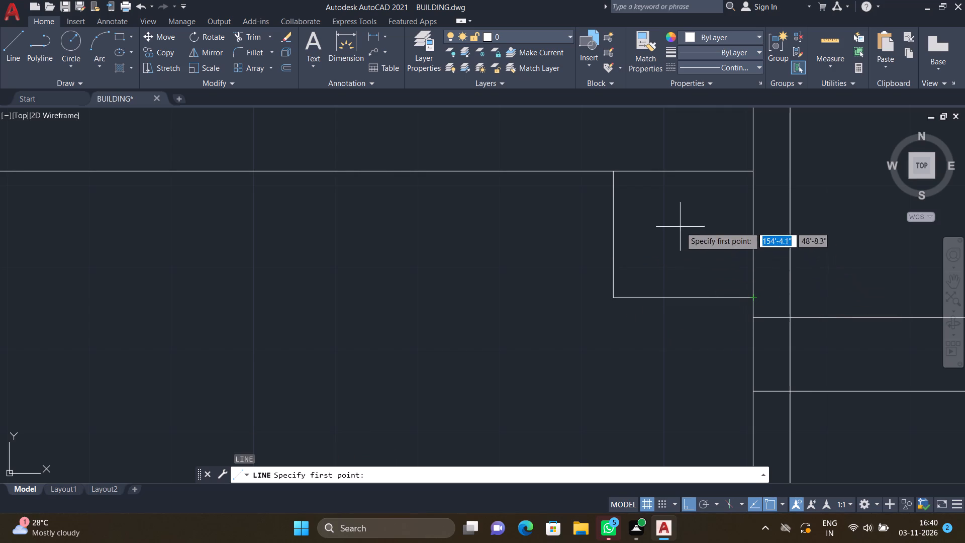
scroll(623, 178, "up", 2)
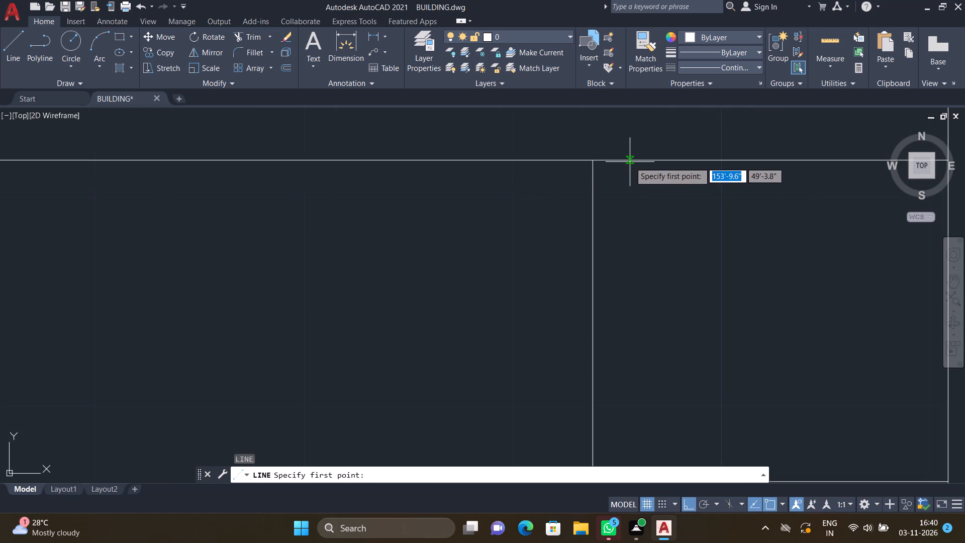
left_click(630, 162)
scroll(634, 276, "down", 2)
scroll(631, 345, "up", 1)
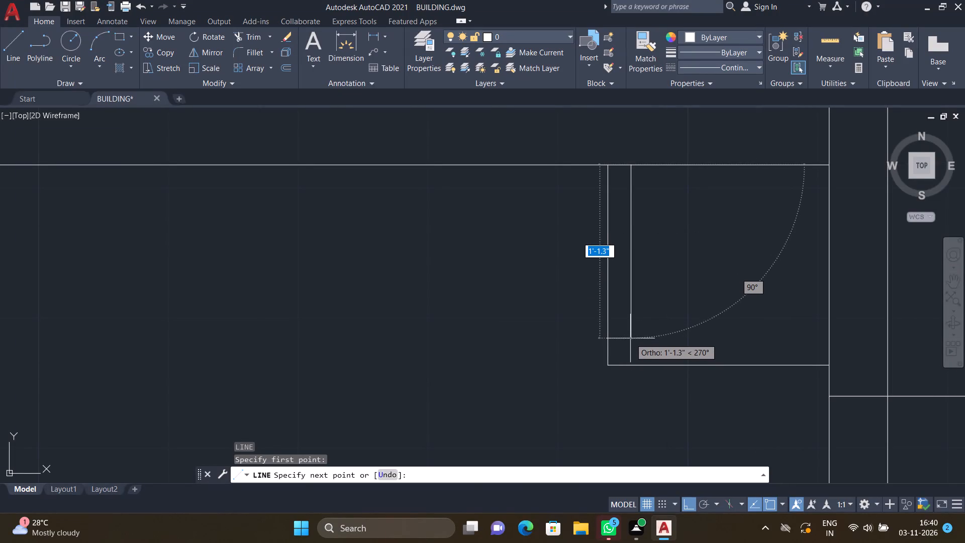
left_click(632, 341)
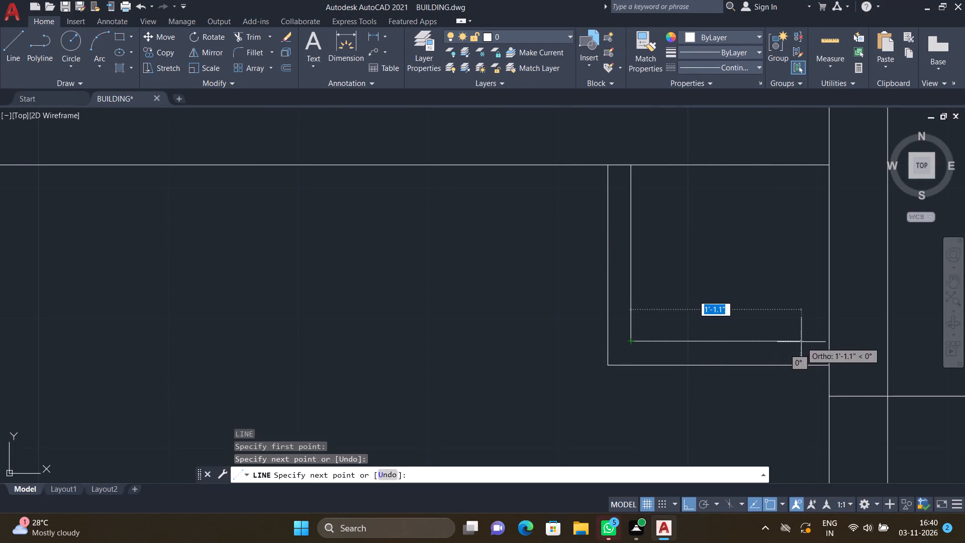
left_click(827, 340)
key("Return")
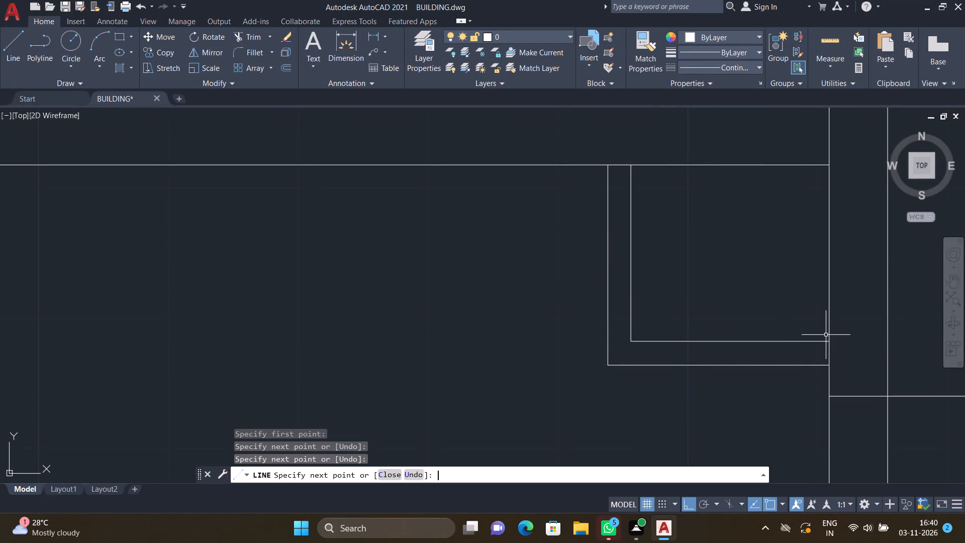
Draw an L-shaped outline in the bottom-right room's lower-left corner: about 1'-6" across from the side wall and 1'-7" down to the bottom wall.
scroll(813, 331, "down", 3)
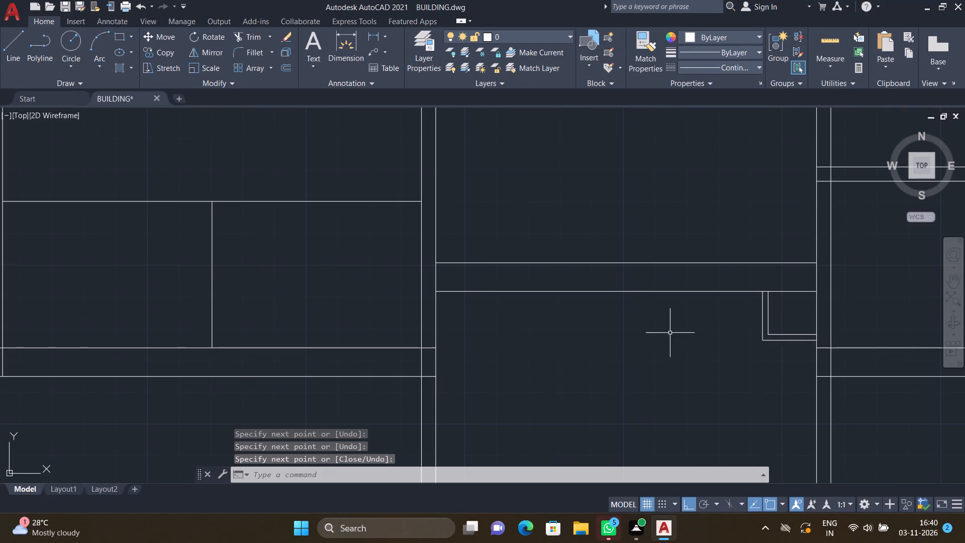
scroll(655, 332, "down", 3)
scroll(743, 318, "down", 1)
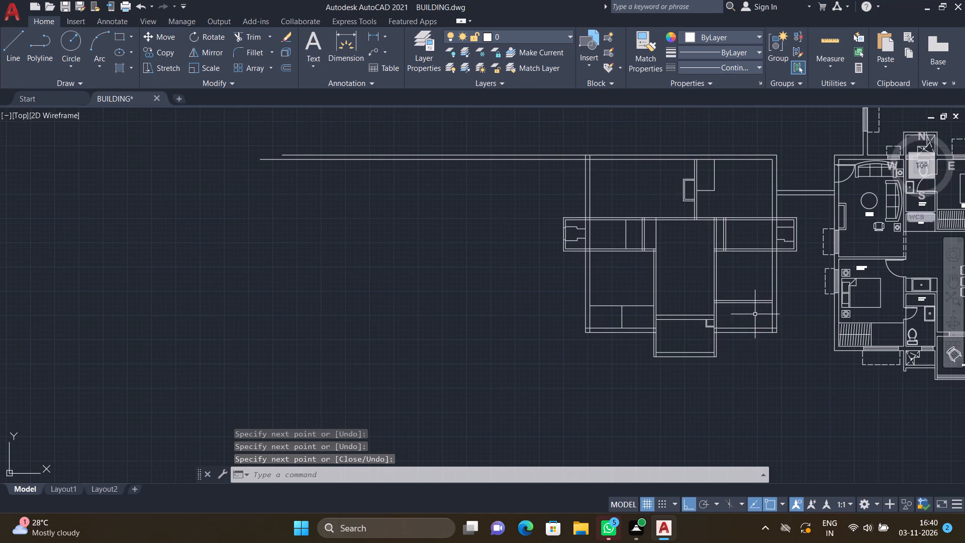
scroll(748, 319, "up", 4)
key("l")
key("Return")
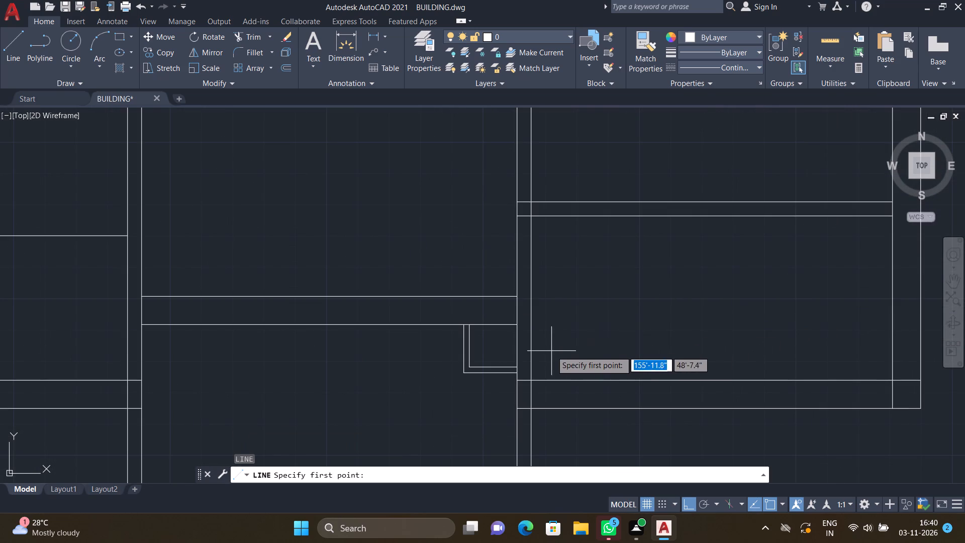
scroll(544, 341, "up", 2)
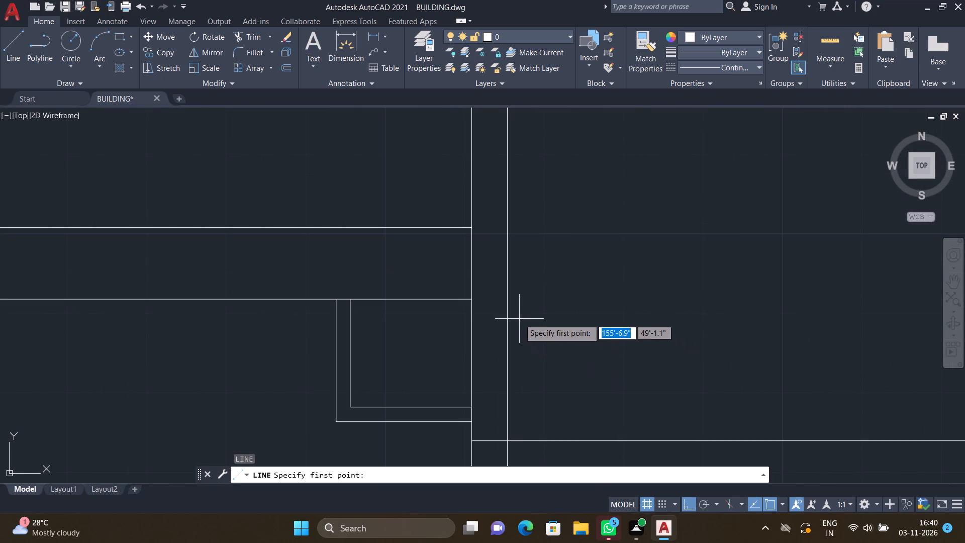
left_click(508, 292)
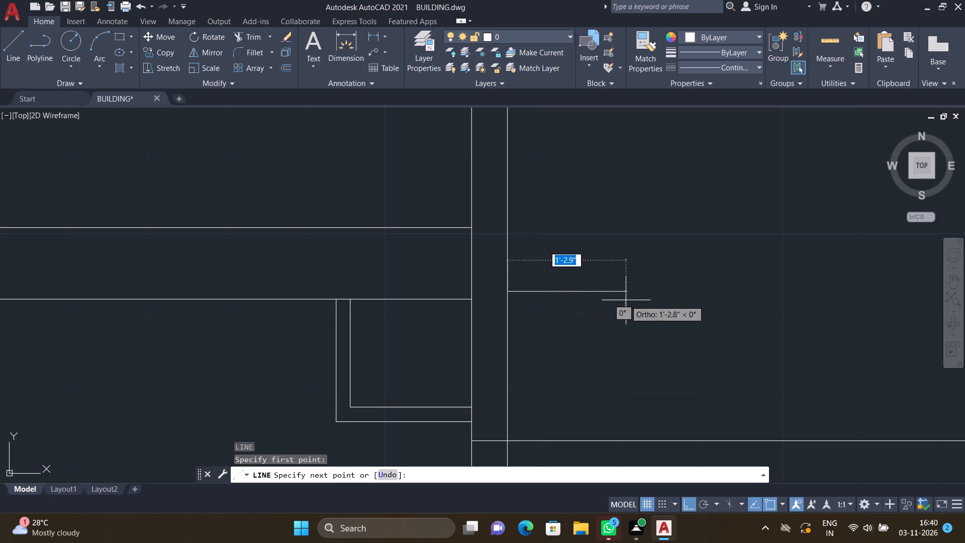
left_click(654, 298)
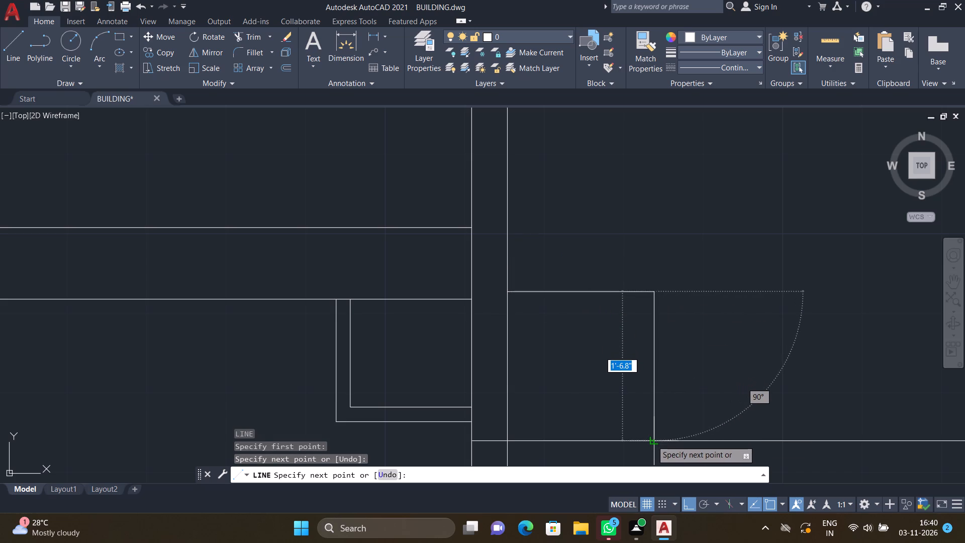
left_click(652, 440)
key("Return")
Draw a parallel inner L inside the bottom-right room's corner outline: about 1'-5" across from the side wall and down to the bottom wall.
key("l")
key("Return")
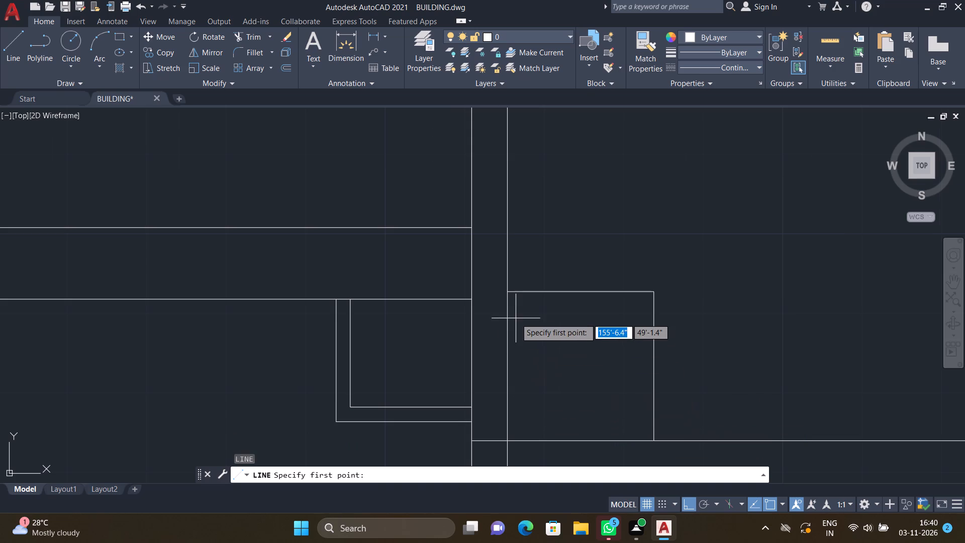
scroll(516, 318, "up", 1)
left_click(501, 298)
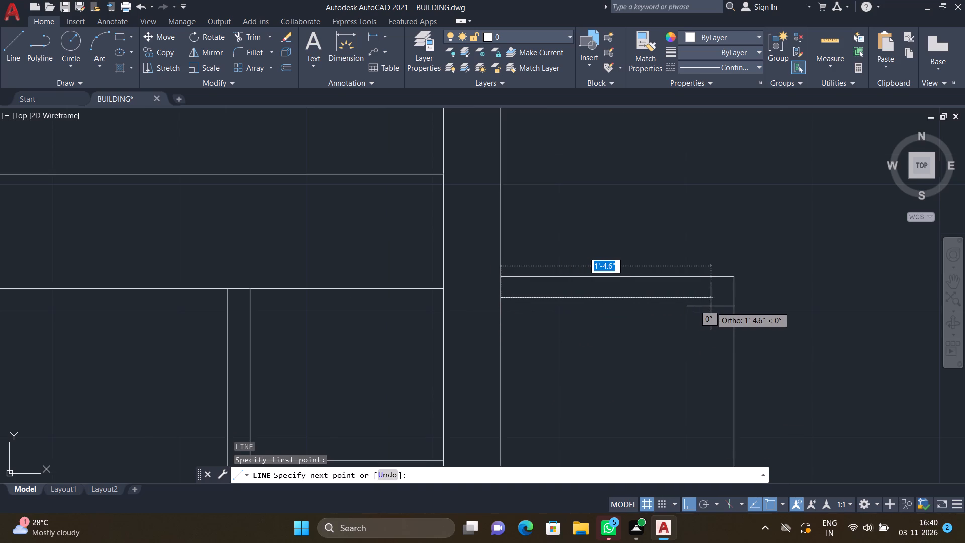
left_click(711, 306)
scroll(714, 384, "down", 2)
scroll(711, 423, "up", 2)
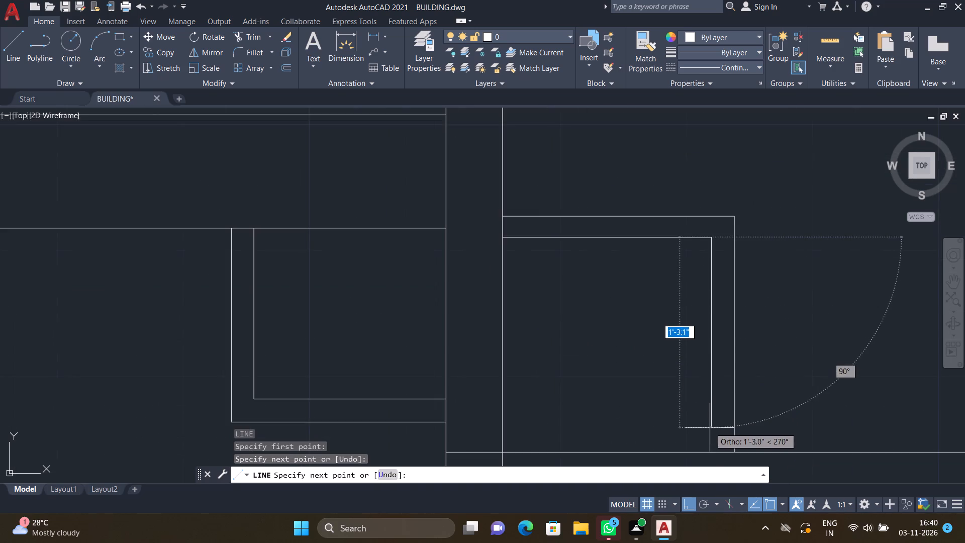
left_click(711, 450)
key("Return")
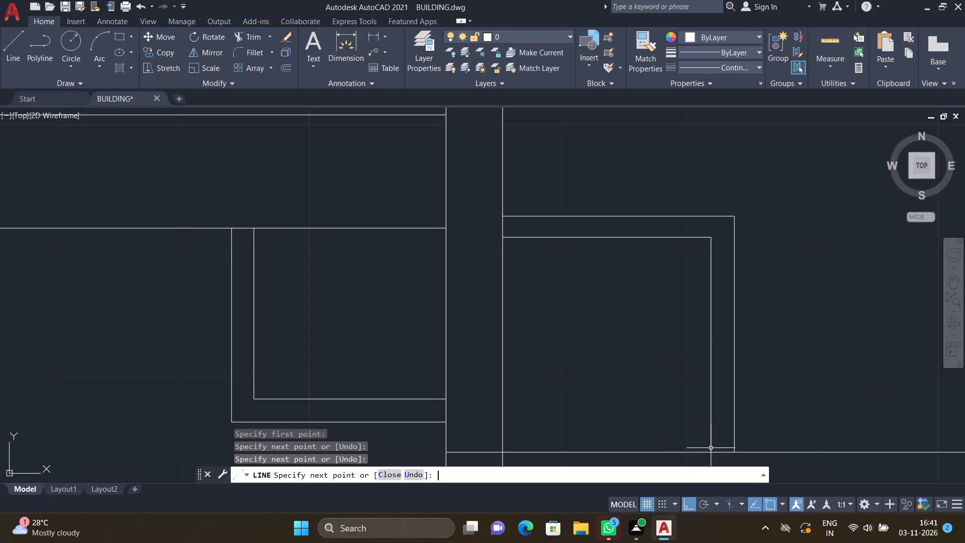
Draw a vertical line near the bottom-right room's right wall, from the upper partition's lower face down to the bottom wall.
scroll(702, 445, "down", 2)
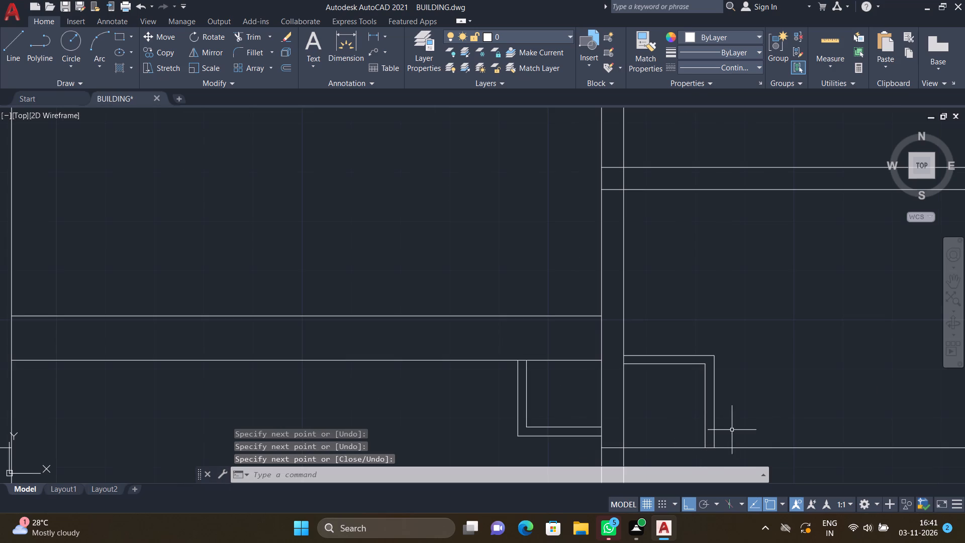
scroll(541, 372, "down", 3)
scroll(678, 350, "up", 3)
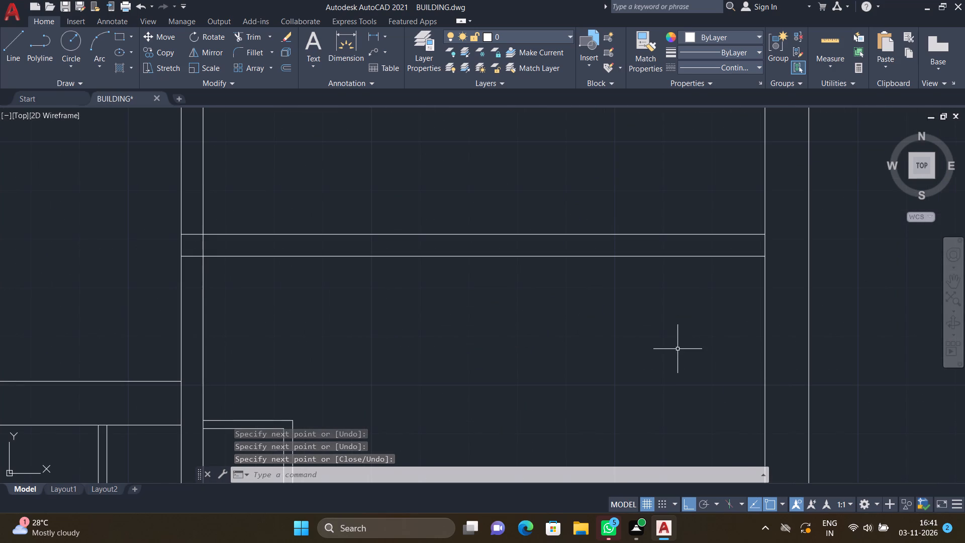
key("l")
key("Return")
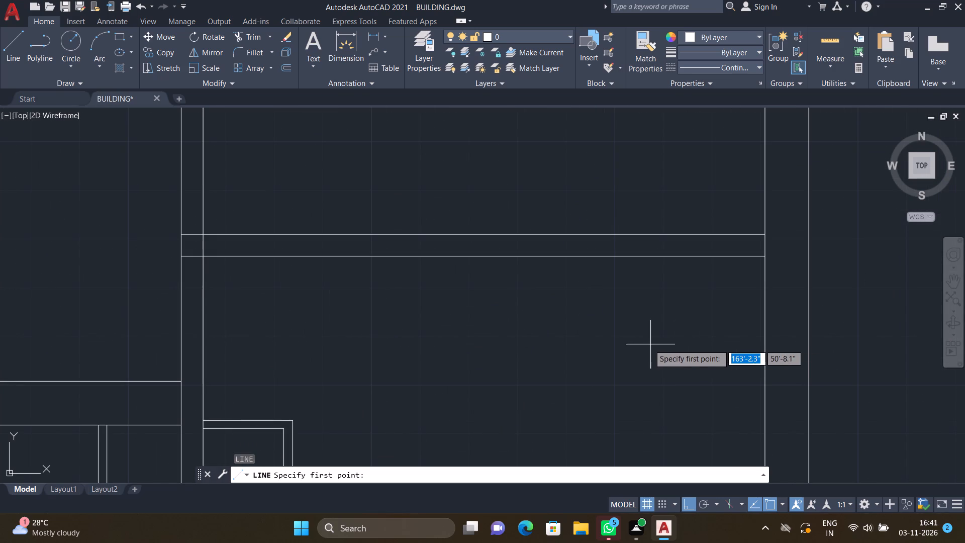
left_click(652, 257)
scroll(648, 341, "down", 3)
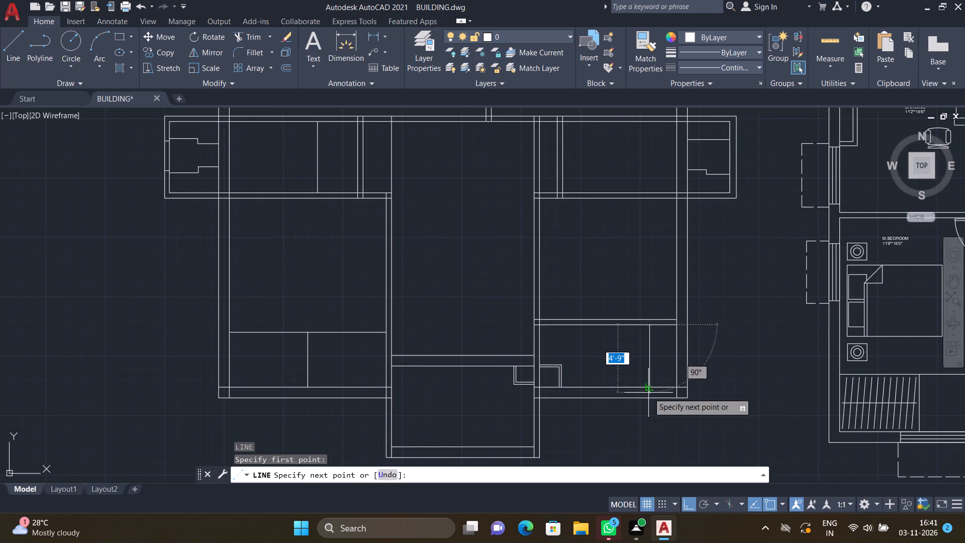
scroll(649, 393, "up", 2)
left_click(646, 379)
key("Return")
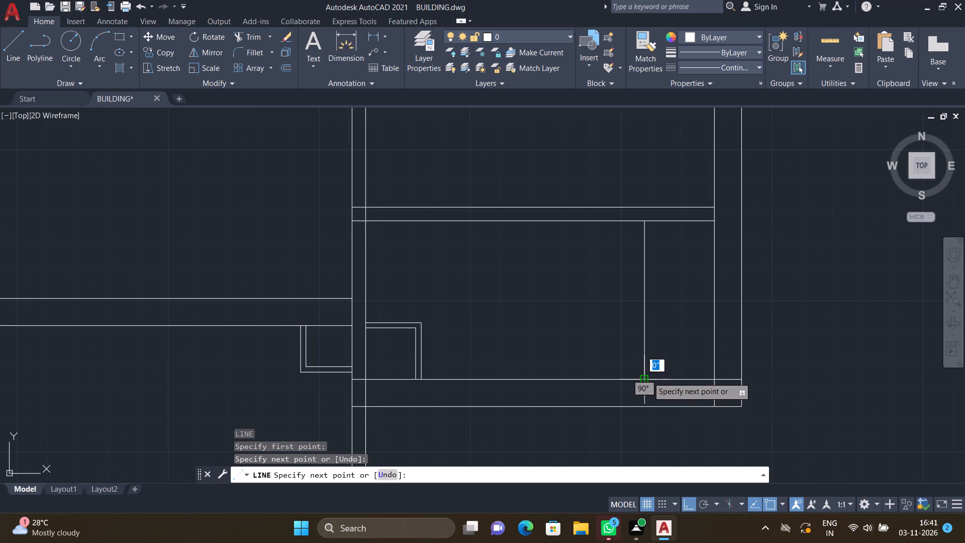
Draw a horizontal line from the midpoint of that vertical line across to the bottom-right room's right wall.
key("l")
key("Return")
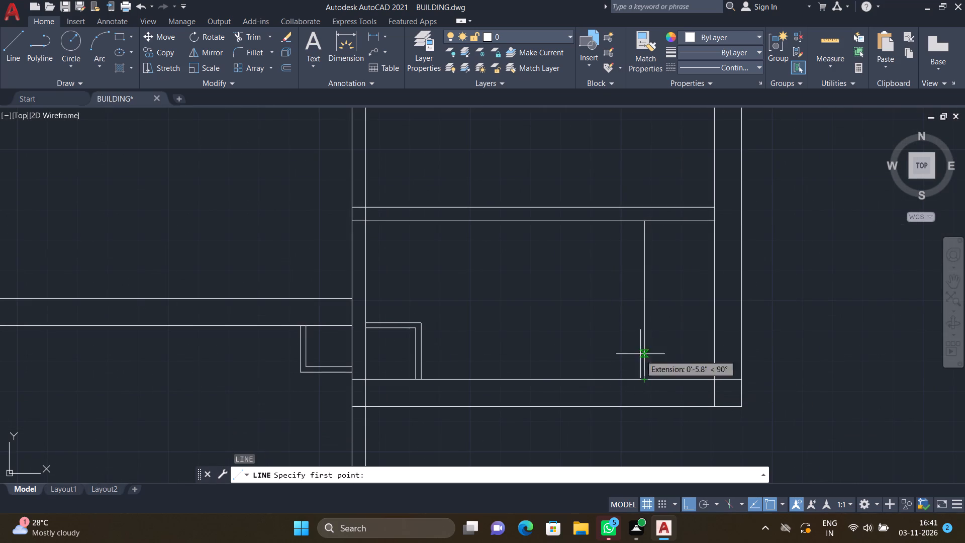
left_click(643, 300)
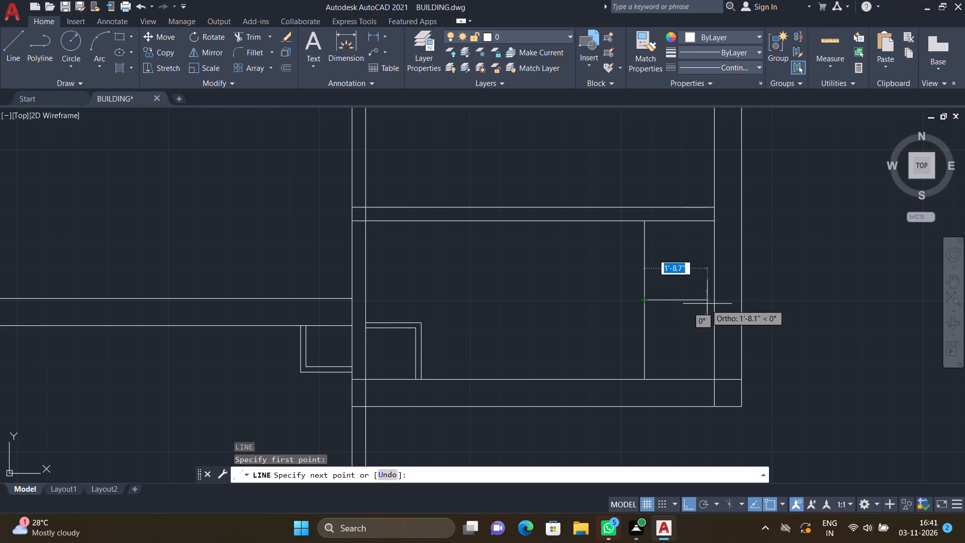
left_click(713, 303)
key("Return")
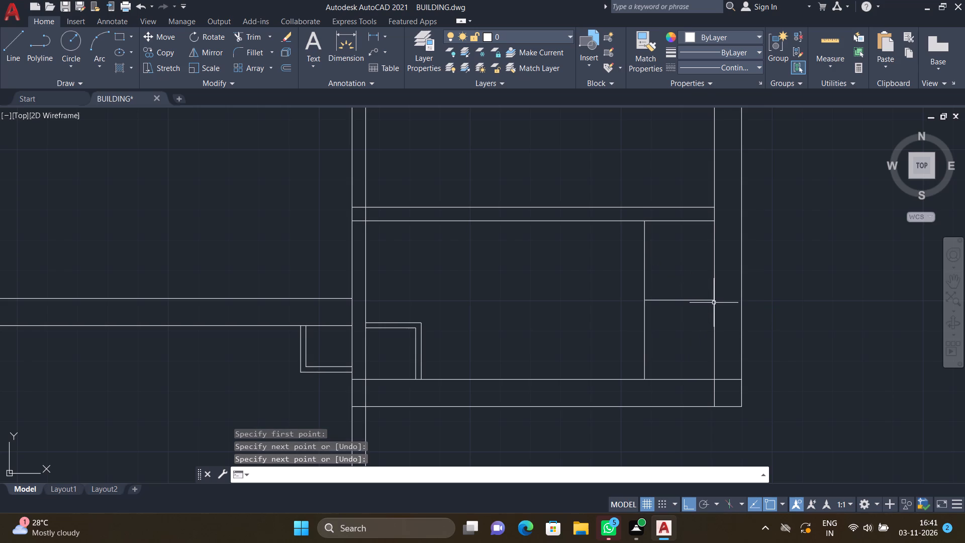
Draw an L-shaped outline in the lower-left corner of the room above, rising from the partition and crossing to the side wall's far face.
scroll(705, 298, "down", 3)
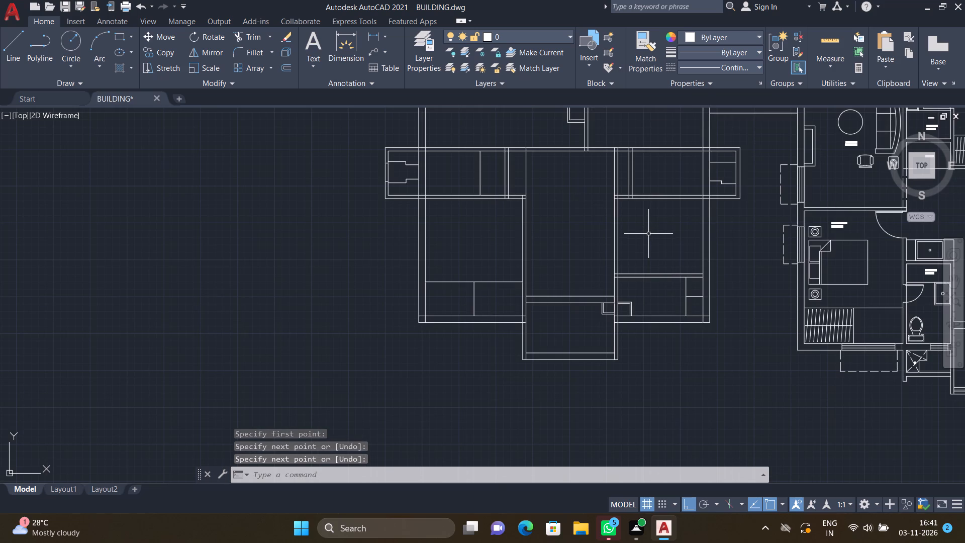
key("l")
key("Return")
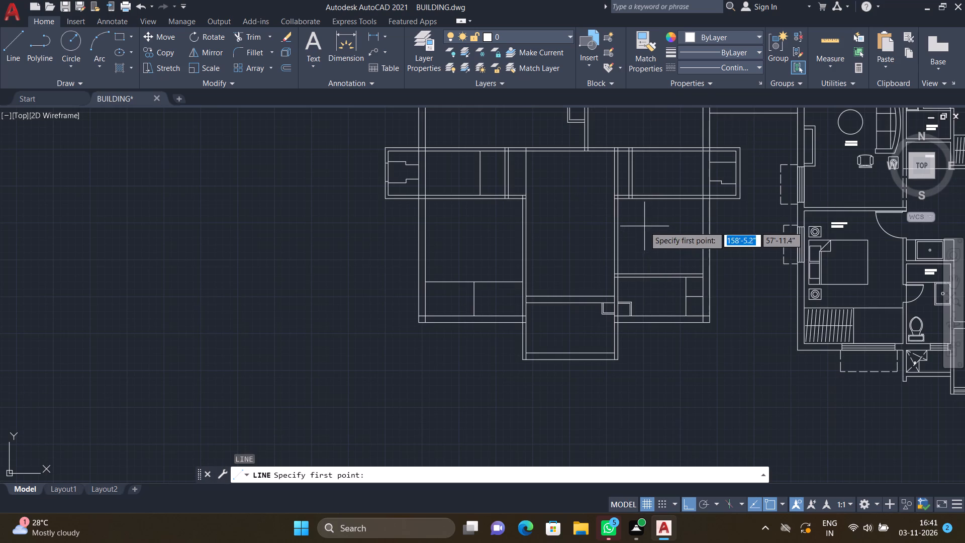
scroll(635, 262, "up", 2)
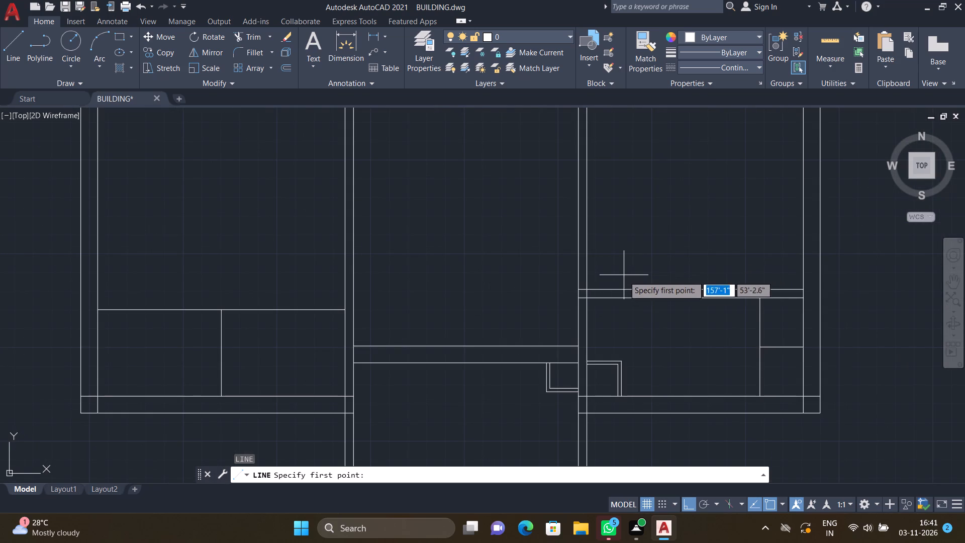
left_click(619, 289)
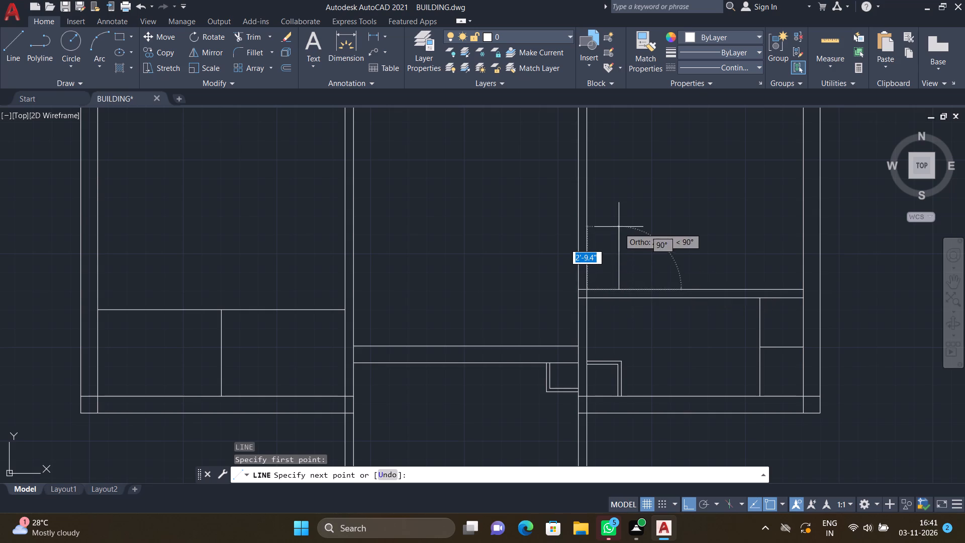
scroll(612, 200, "up", 2)
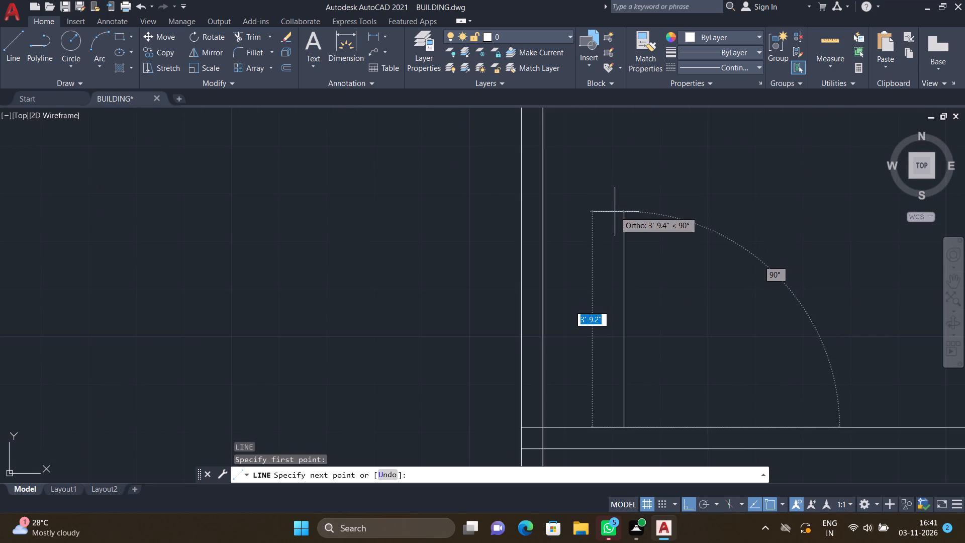
left_click(617, 250)
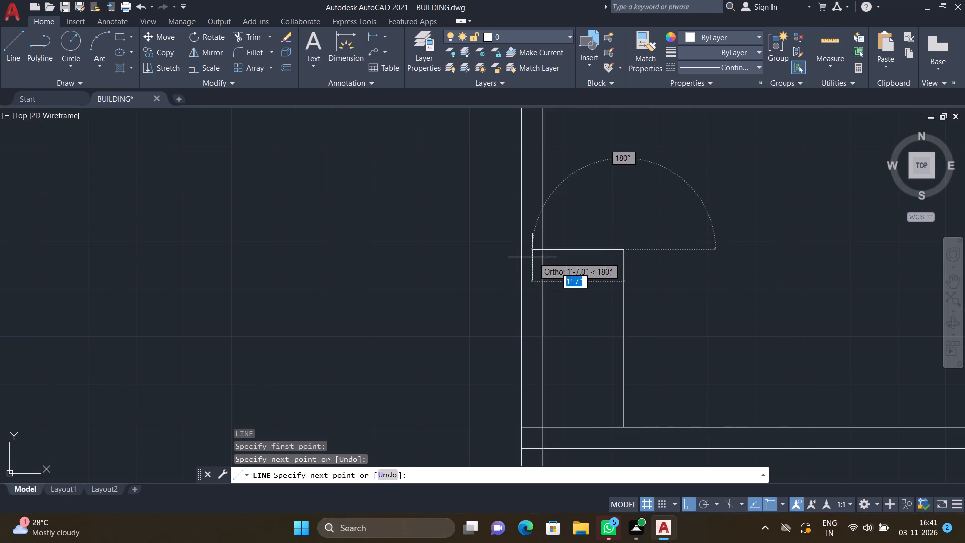
scroll(525, 257, "up", 1)
left_click(519, 246)
key("Return")
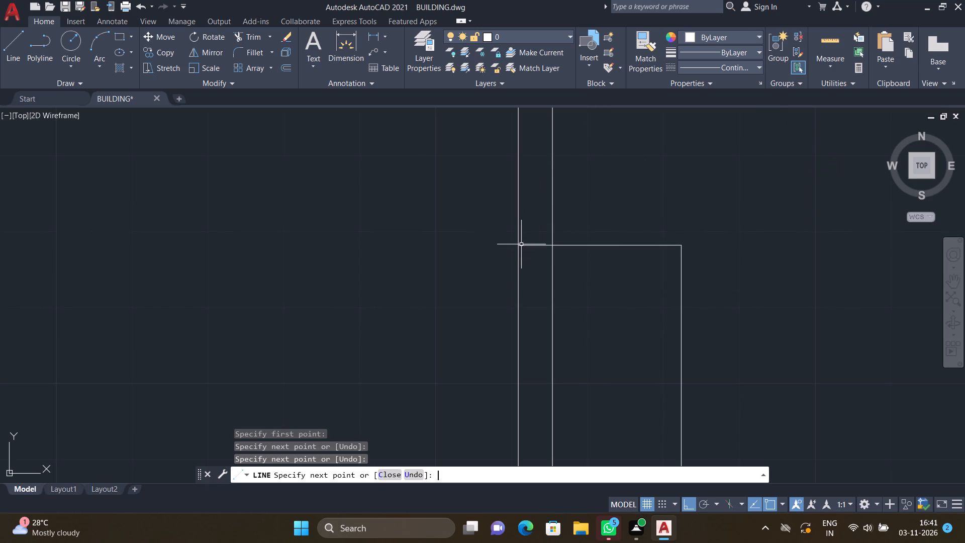
Draw a stepped line in that same room: up from the partition, across toward the right wall, and about 5'-11" up to the upper wall.
scroll(521, 246, "down", 4)
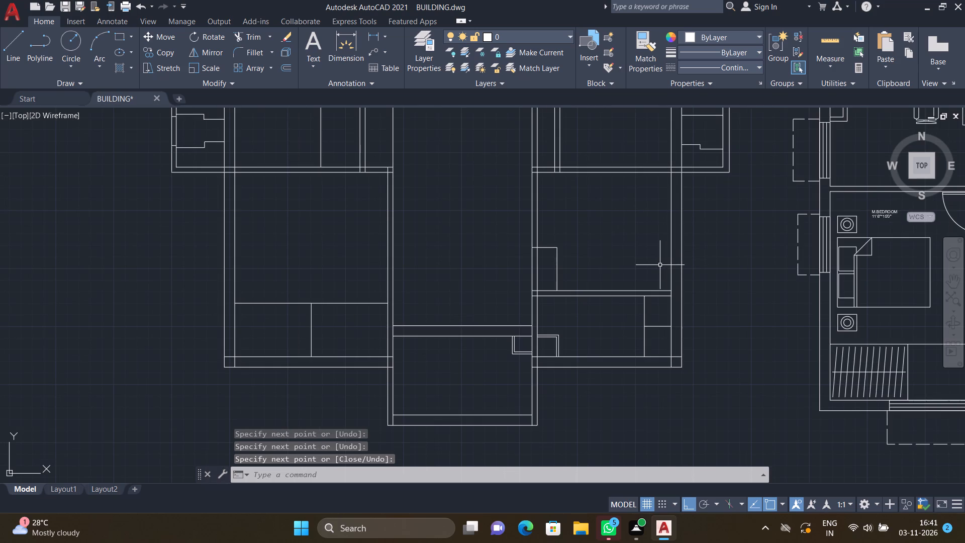
key("l")
key("Return")
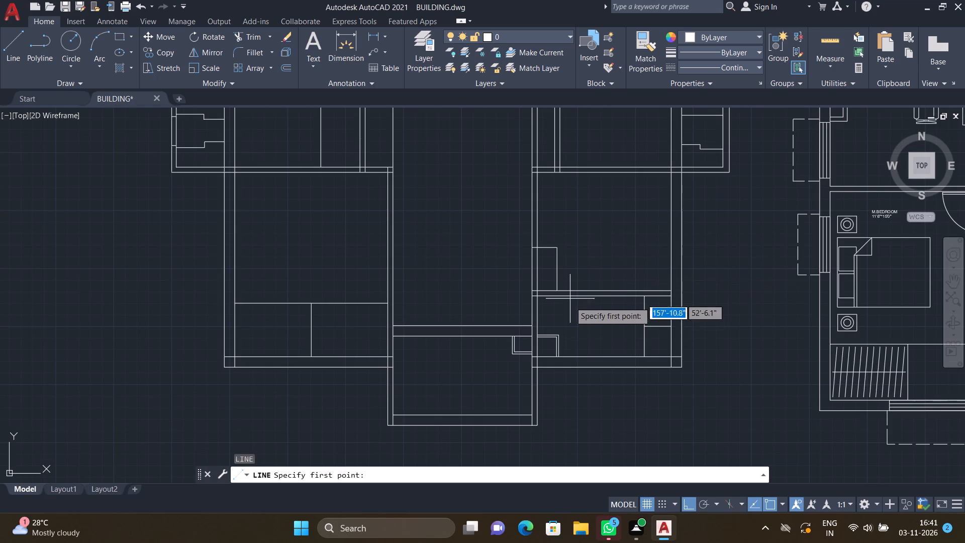
scroll(602, 289, "up", 2)
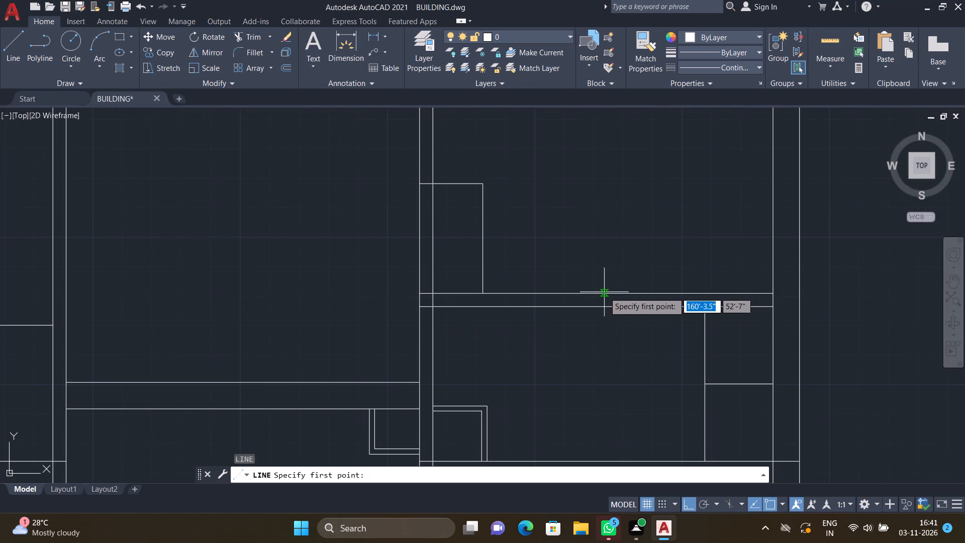
left_click(604, 292)
scroll(609, 211, "down", 2)
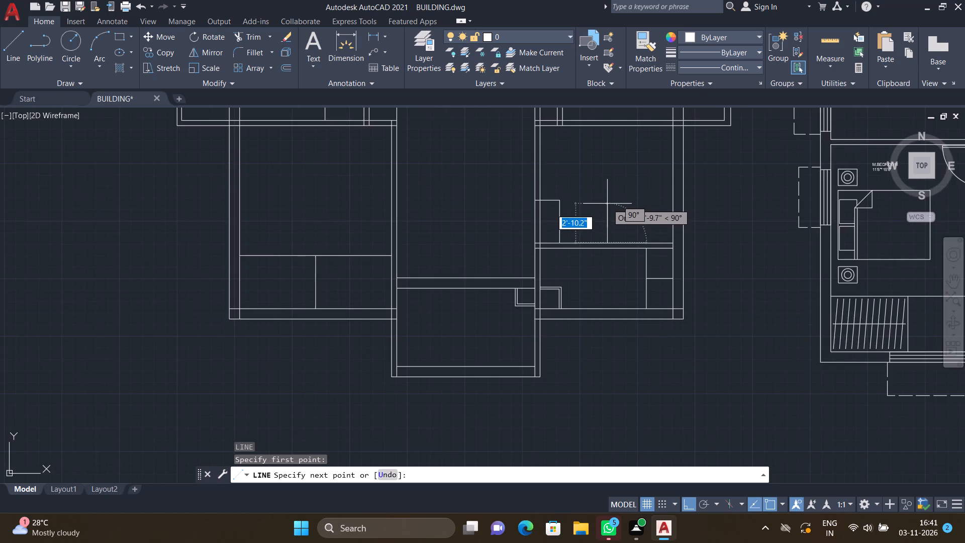
scroll(607, 204, "up", 2)
left_click(609, 213)
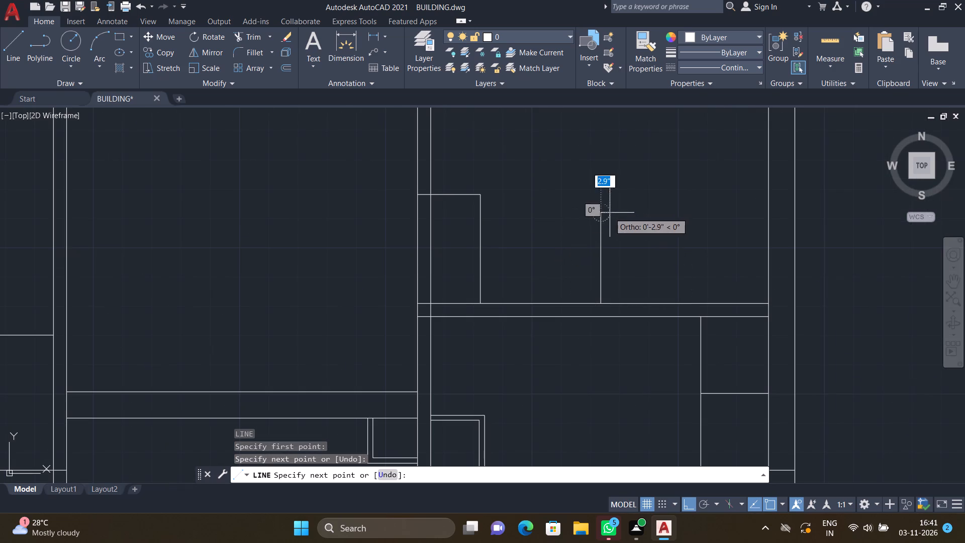
left_click(670, 212)
scroll(663, 181, "down", 3)
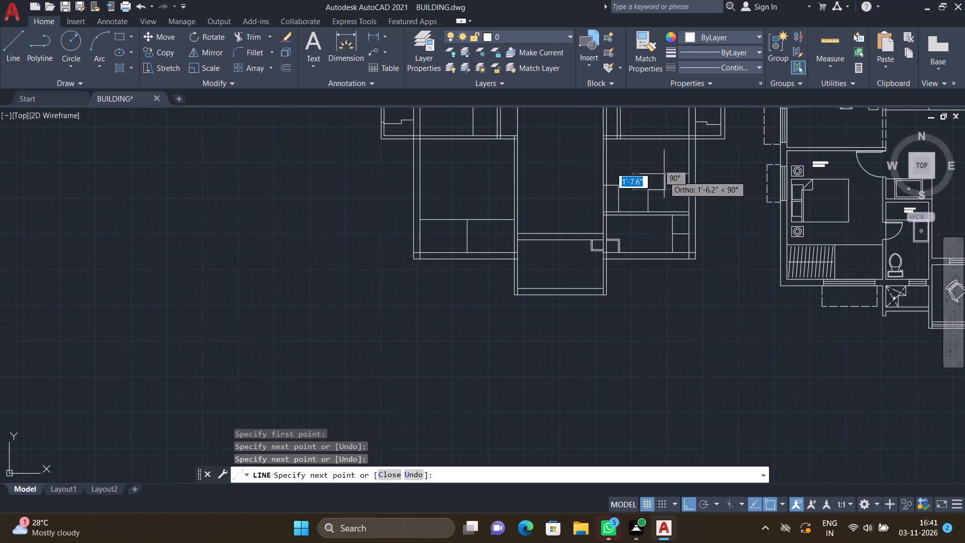
scroll(661, 160, "up", 2)
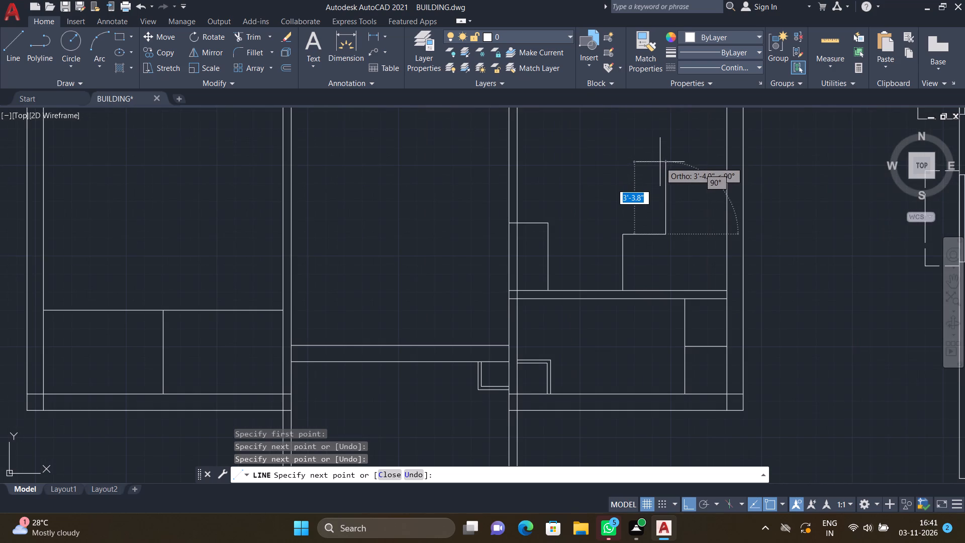
scroll(657, 158, "down", 1)
scroll(661, 129, "up", 2)
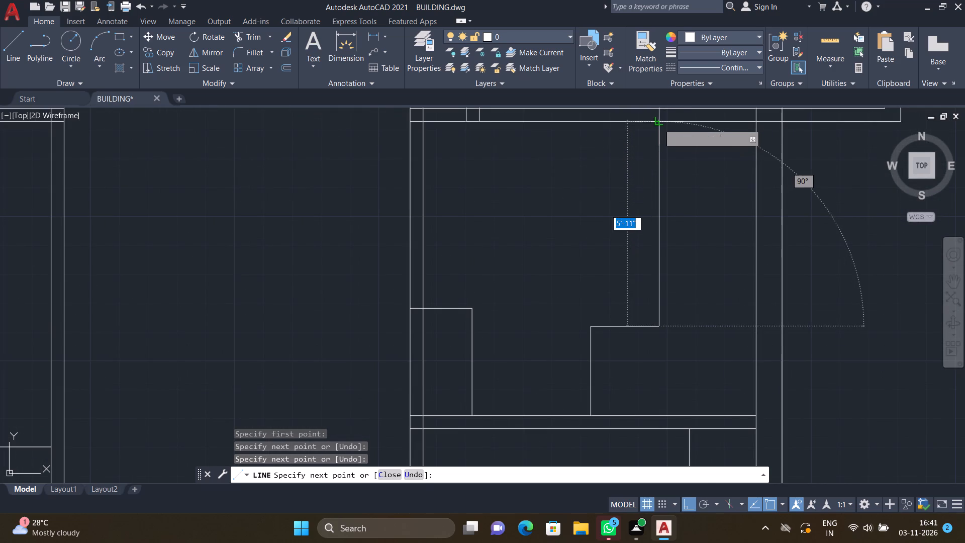
left_click(658, 123)
key("Return")
Draw an L-shaped outline about 2'-3" down from the same room's upper wall and across to the stepped line's long vertical segment.
key("l")
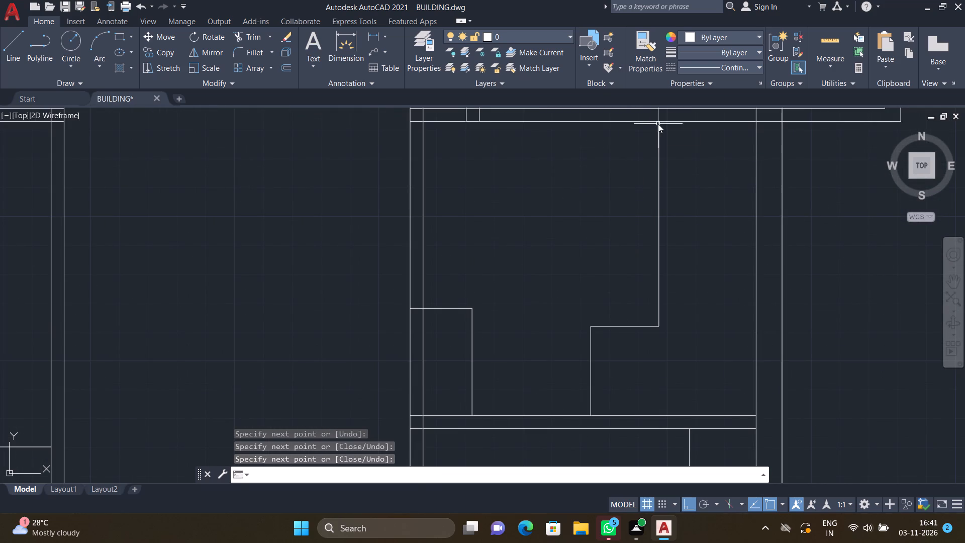
key("Return")
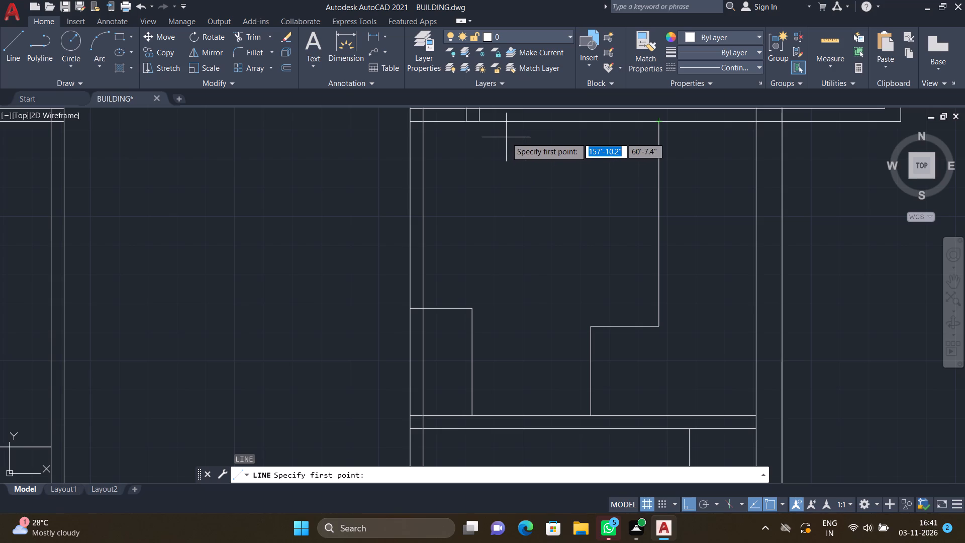
left_click(506, 122)
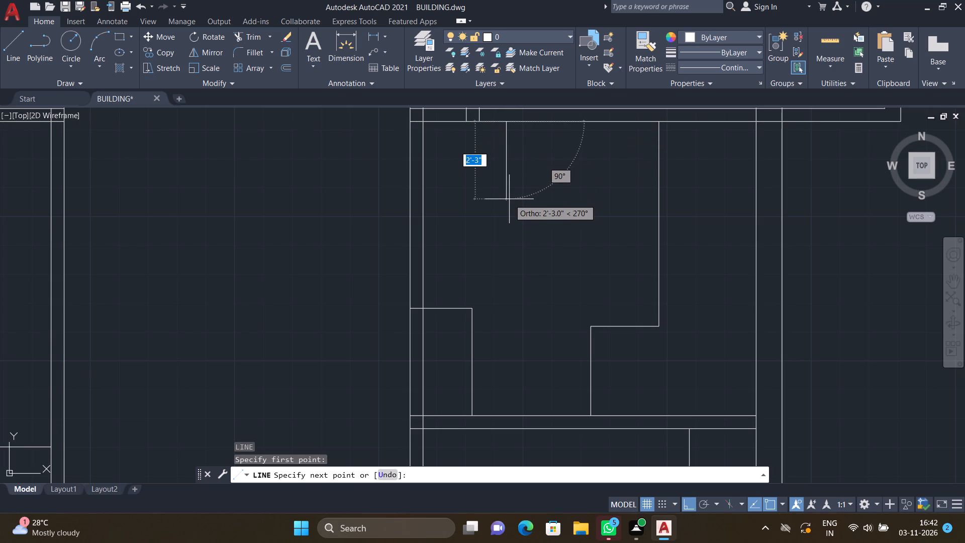
left_click(509, 199)
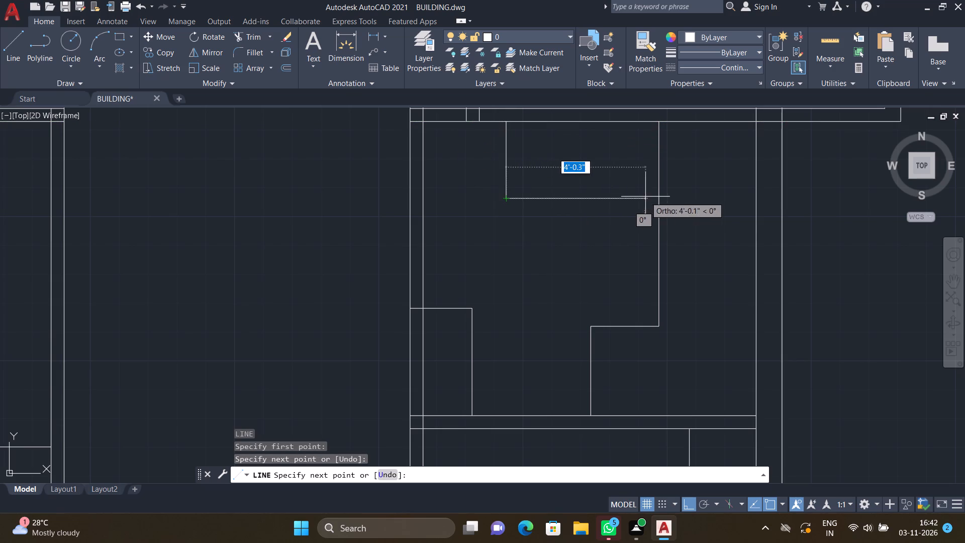
left_click(657, 199)
key("Return")
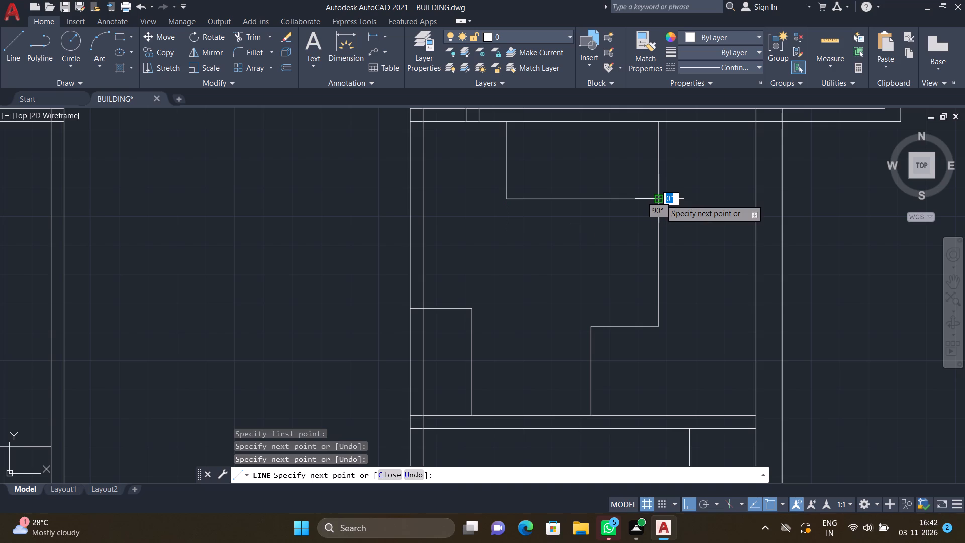
Draw a rectangle about 1'-10" by 2'-3" against the room's upper wall, between the side wall and the L-shaped outline.
scroll(659, 197, "down", 3)
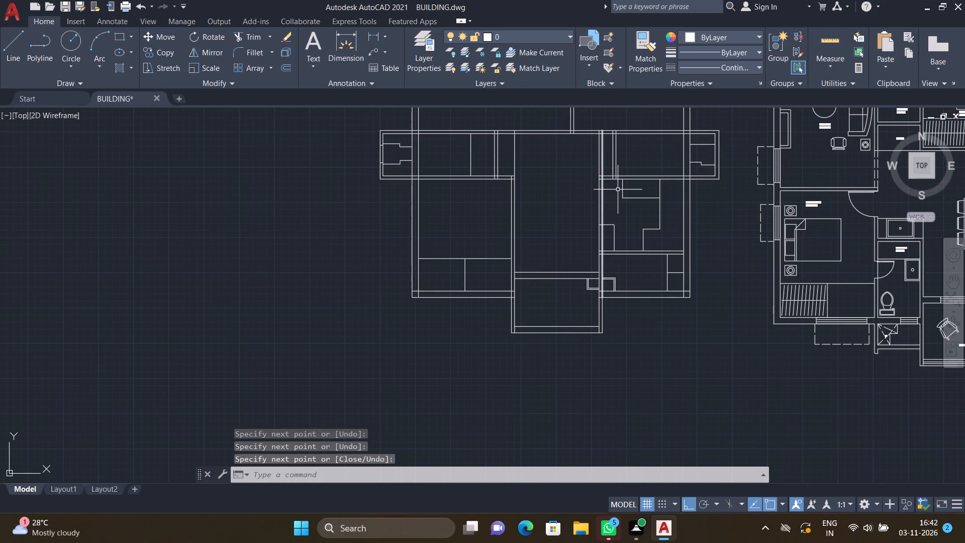
scroll(618, 190, "up", 3)
type("REC")
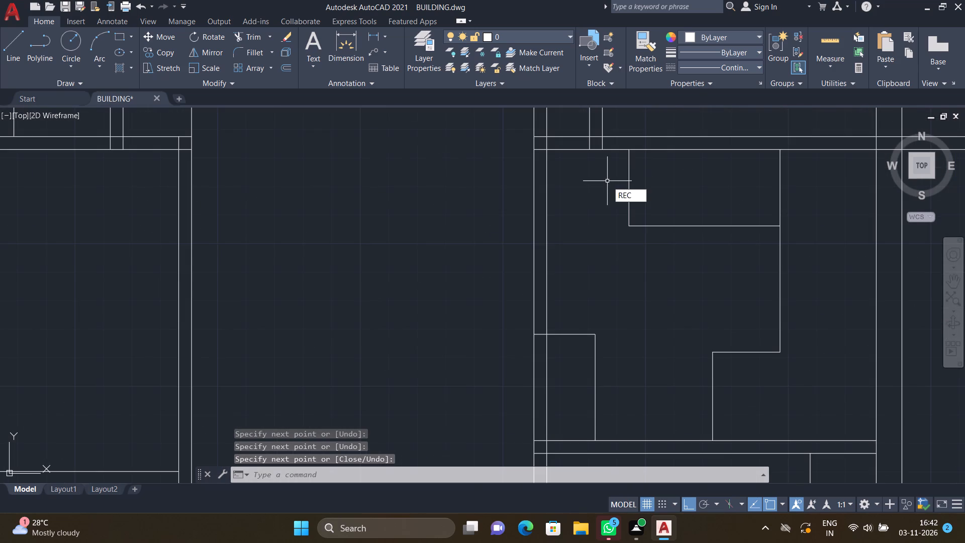
key("Return")
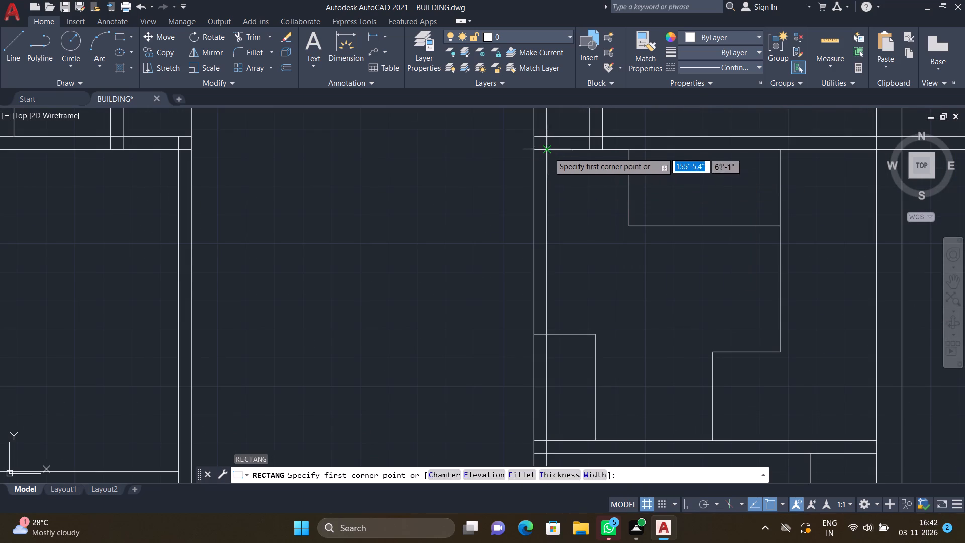
scroll(557, 148, "up", 2)
left_click_drag(550, 152, 551, 157)
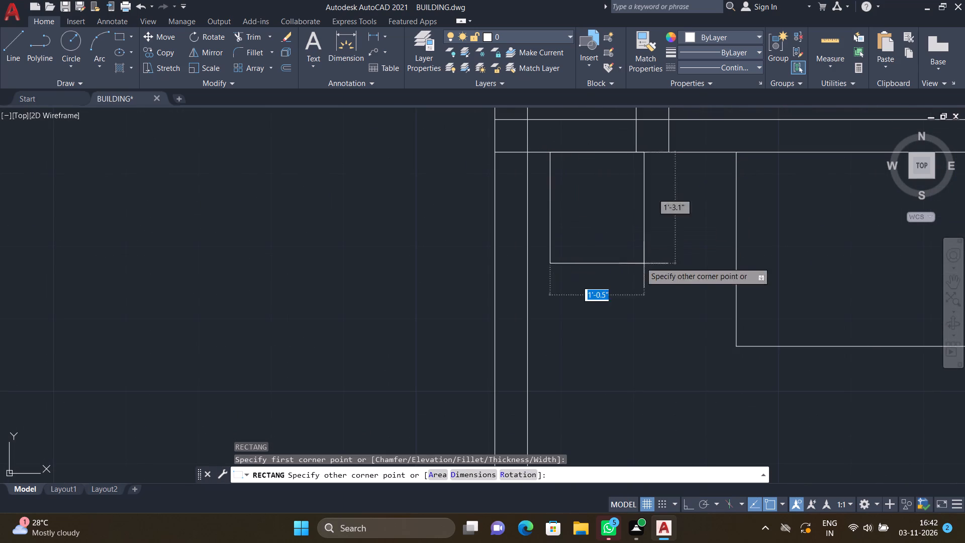
left_click(711, 346)
scroll(647, 298, "down", 3)
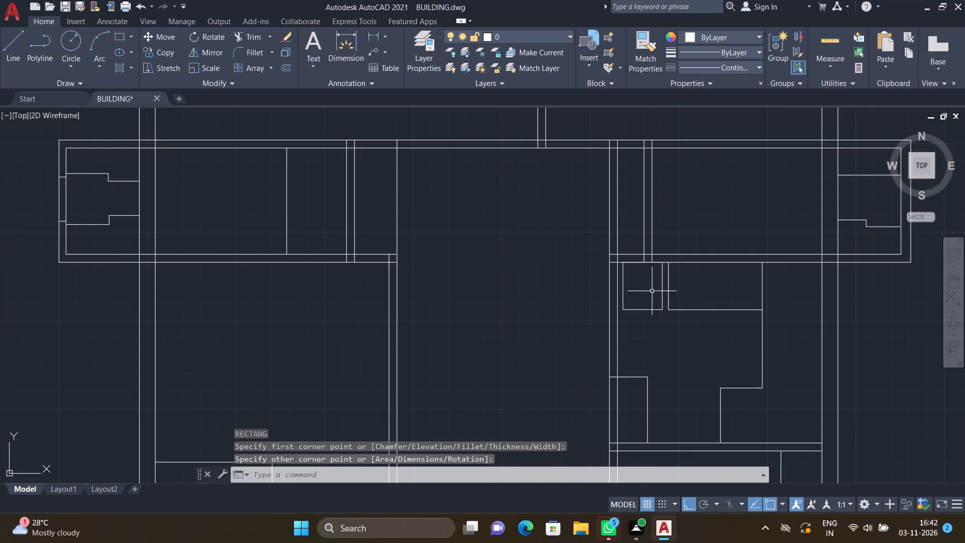
Draw a slightly slanted line across the top of the narrow rectangular closet outline beside the upper rooms' dividing wall.
middle_click_drag(649, 280, 614, 275)
scroll(596, 273, "down", 2)
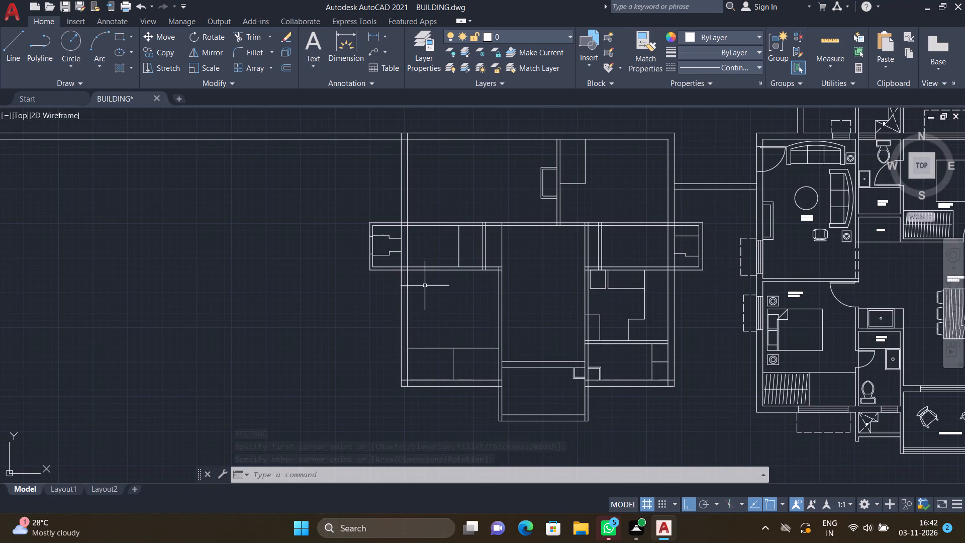
key("l")
key("Return")
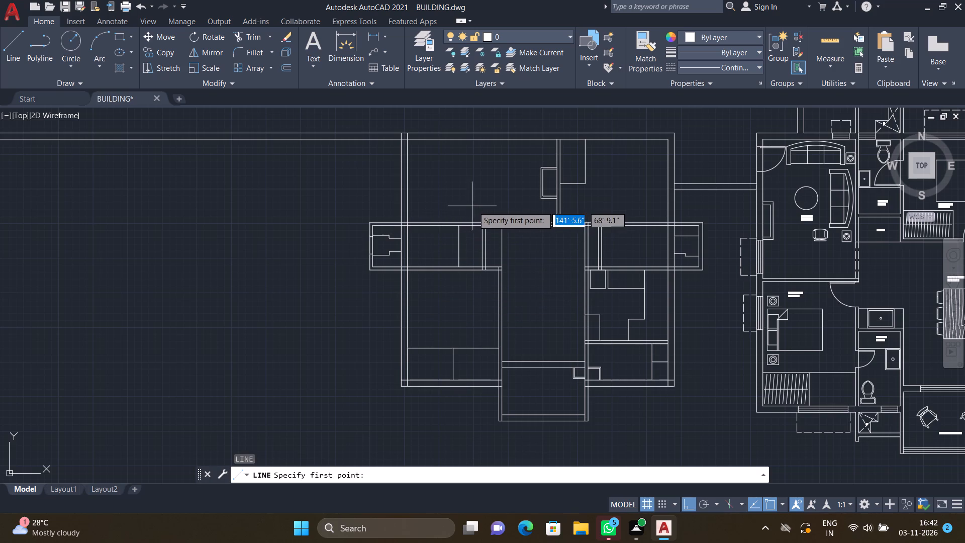
scroll(484, 210, "down", 1)
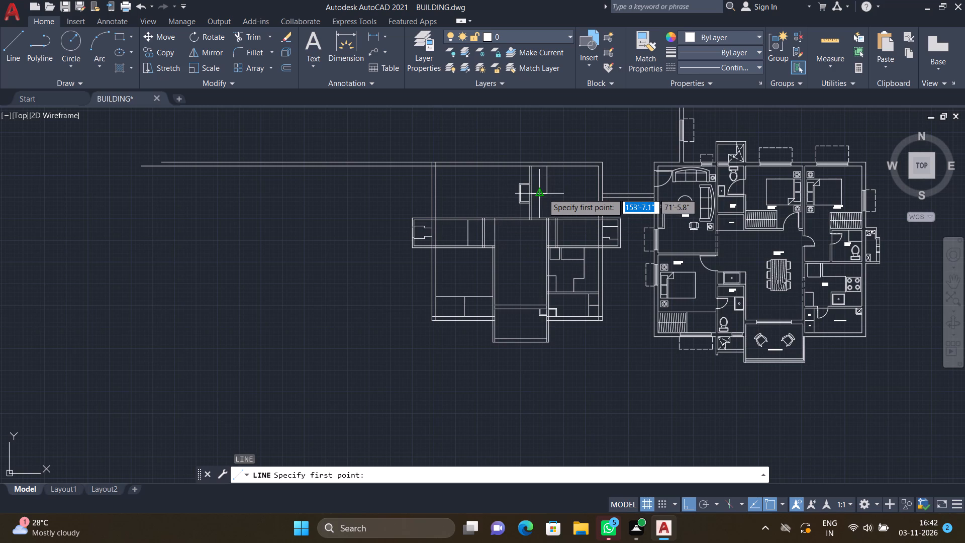
key("F8")
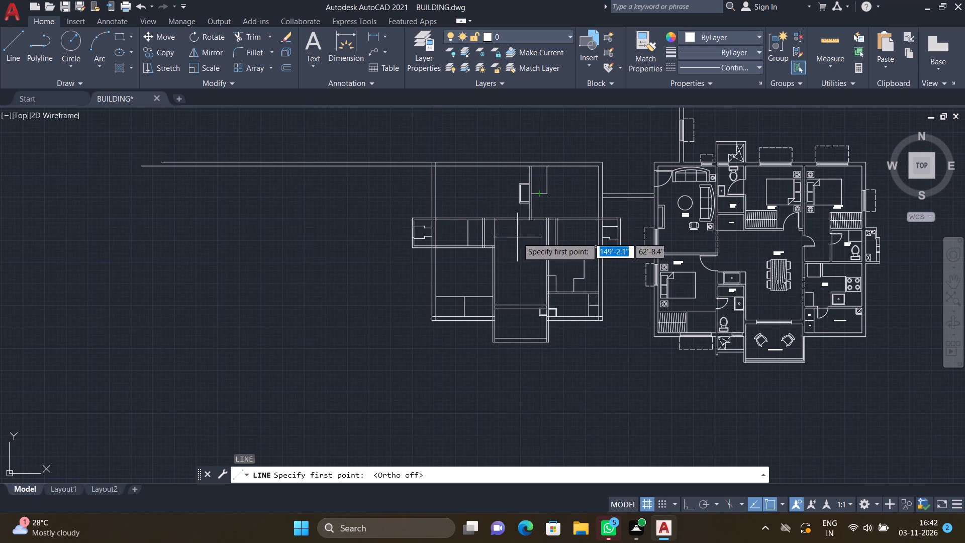
scroll(539, 174, "up", 5)
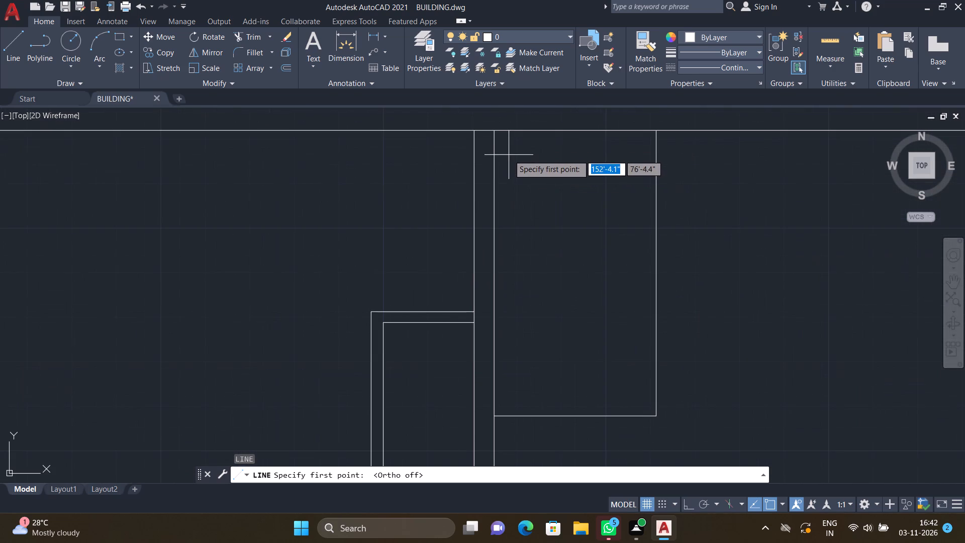
left_click(501, 148)
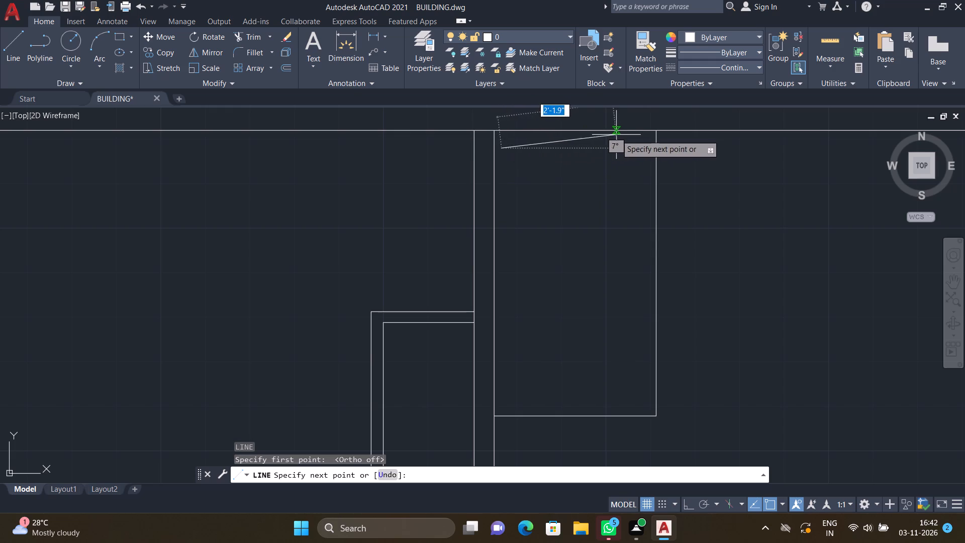
left_click(645, 142)
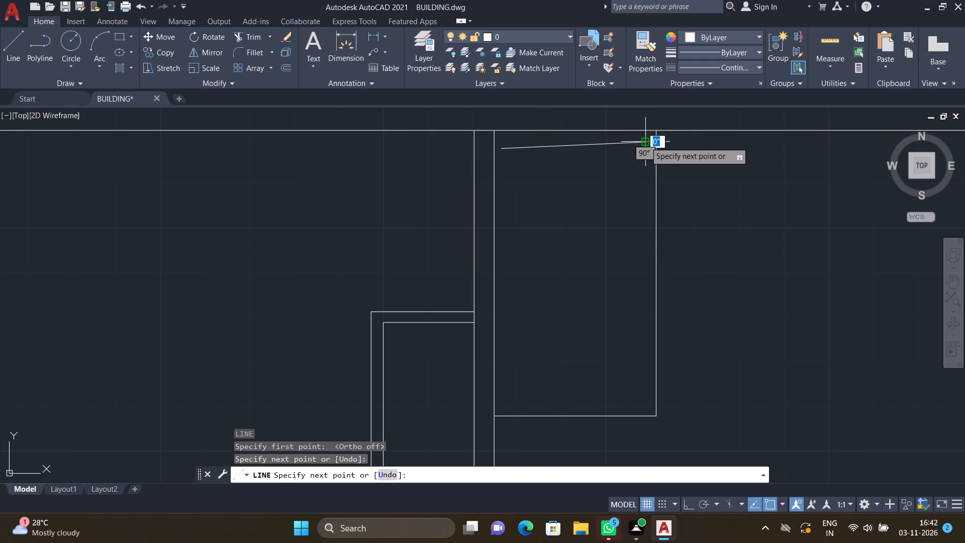
key("Return")
Copy the slanted line straight down the closet outline as an array of 15 items spaced about 4" apart.
type("CO")
key("Return")
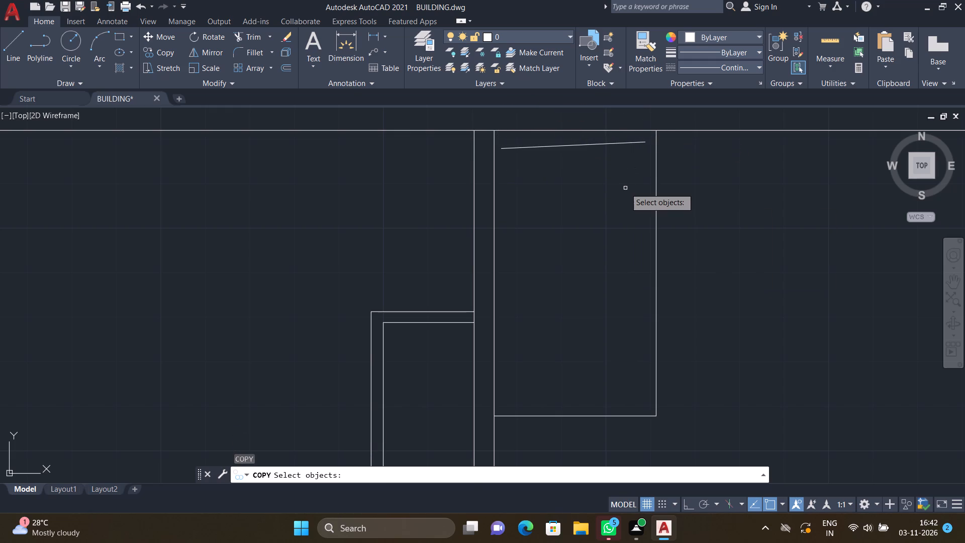
key("F8")
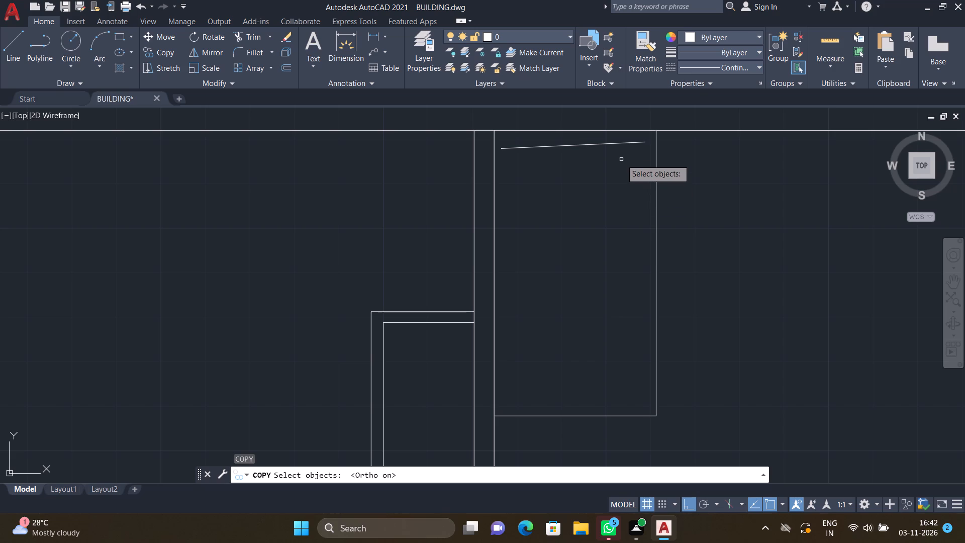
left_click(616, 143)
key("Return")
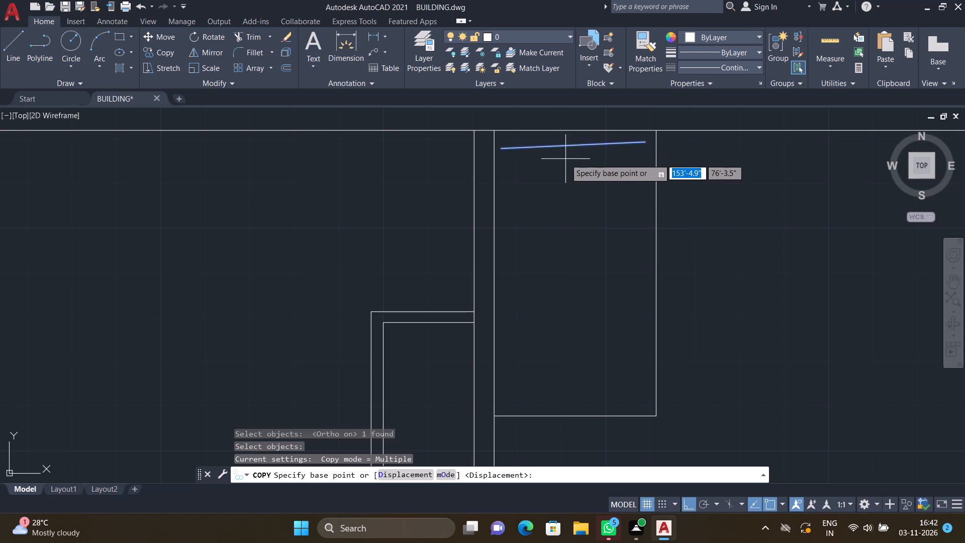
left_click(571, 147)
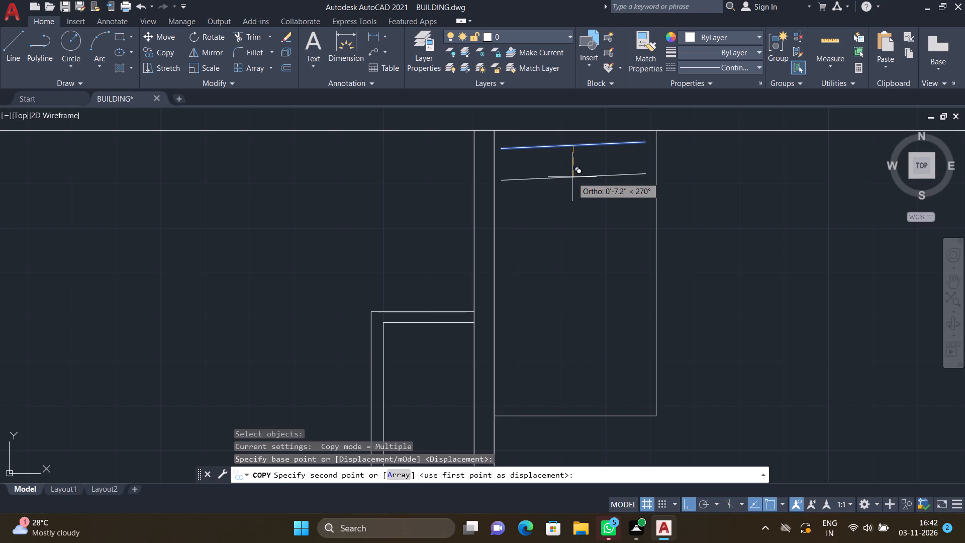
key("a")
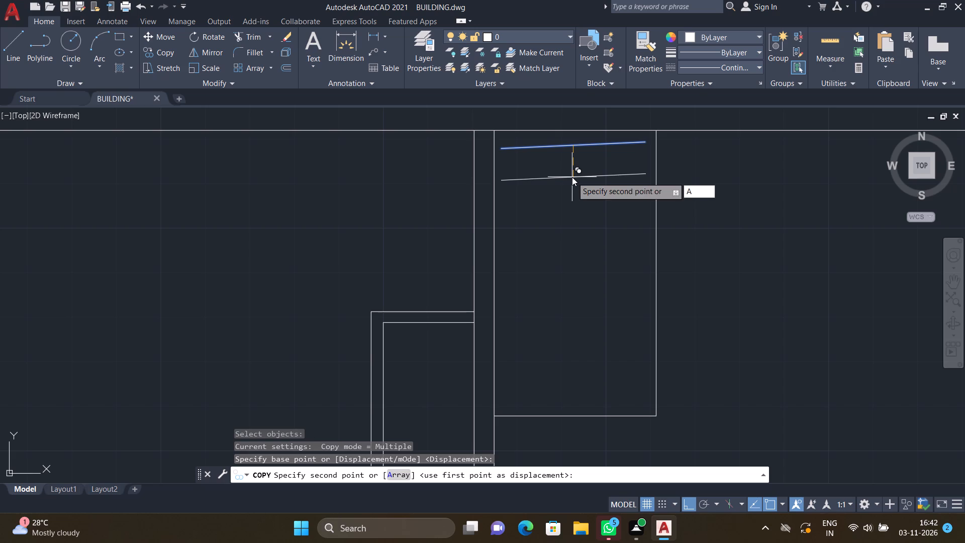
key("Return")
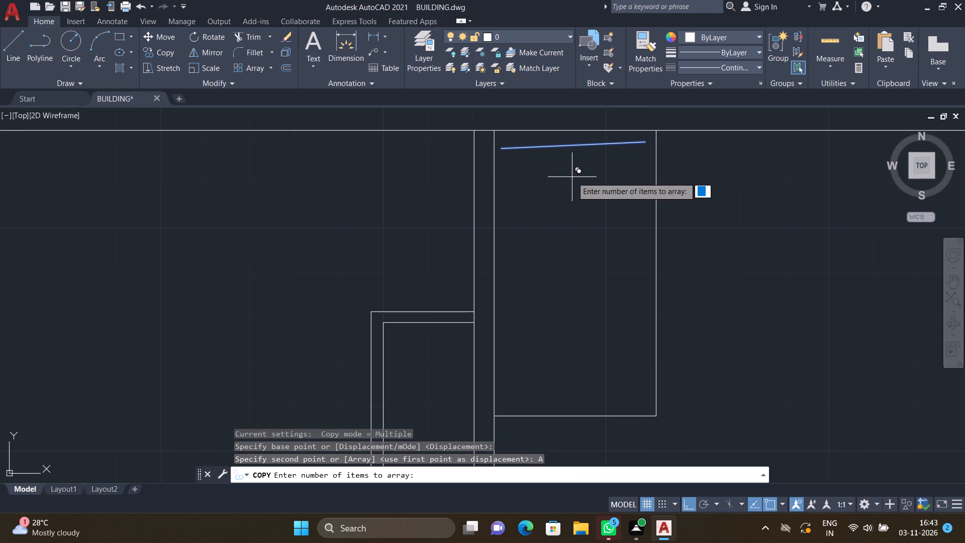
type("15")
key("Return")
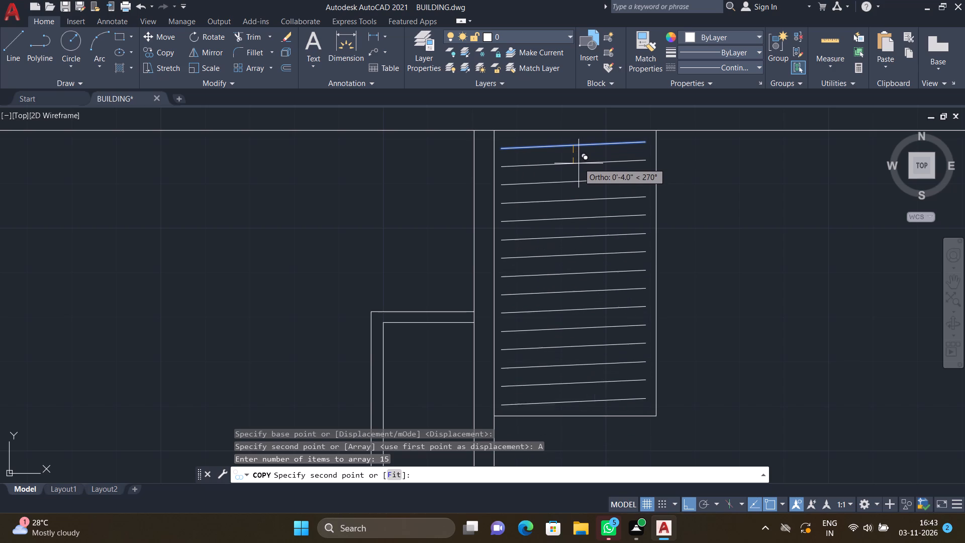
left_click(579, 163)
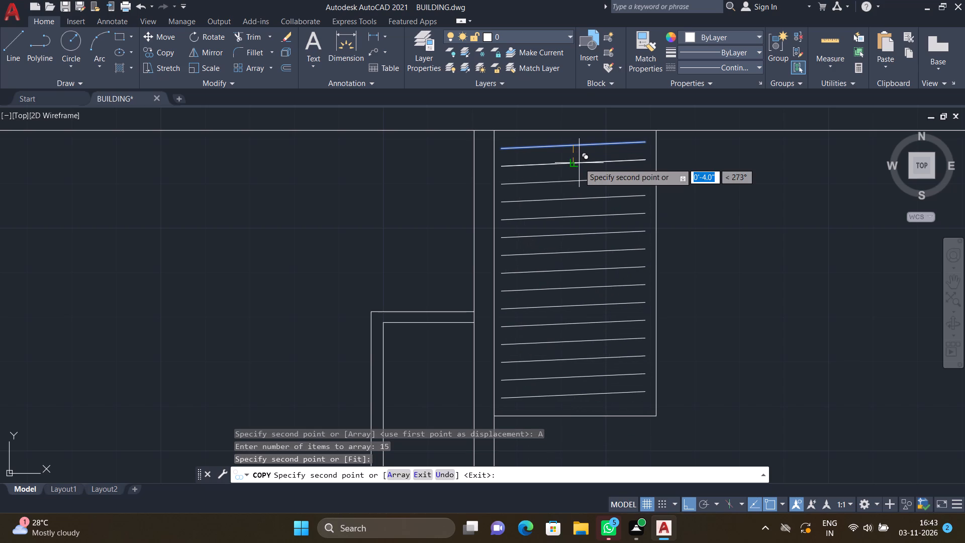
key("Return")
Draw a vertical line down the middle of the slanted lines, from above the first to just below the last.
key("l")
key("Return")
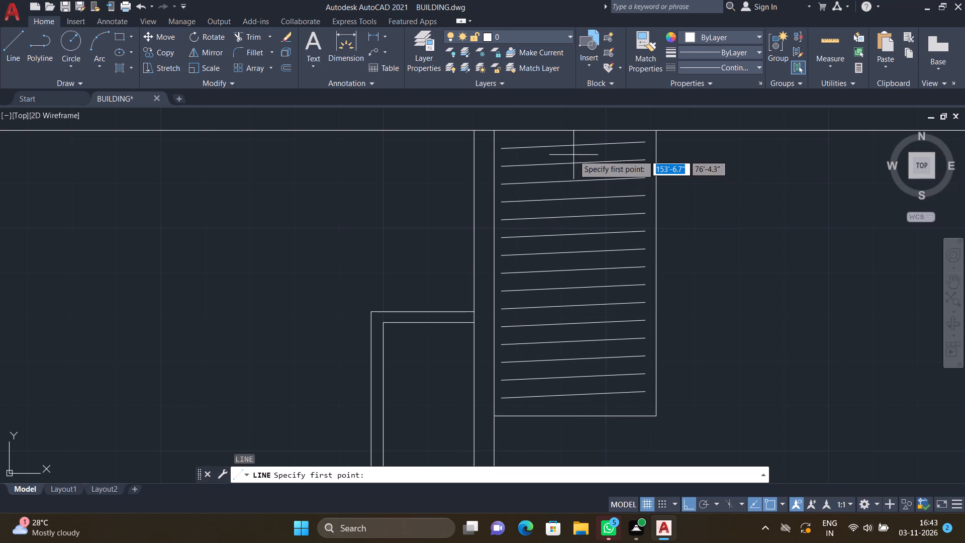
scroll(569, 148, "up", 2)
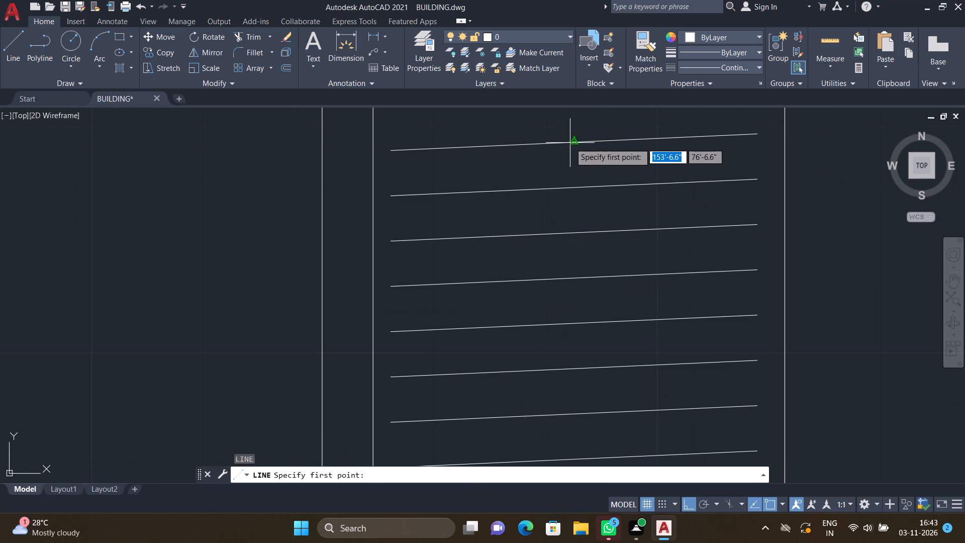
left_click_drag(572, 121, 575, 129)
scroll(604, 241, "down", 4)
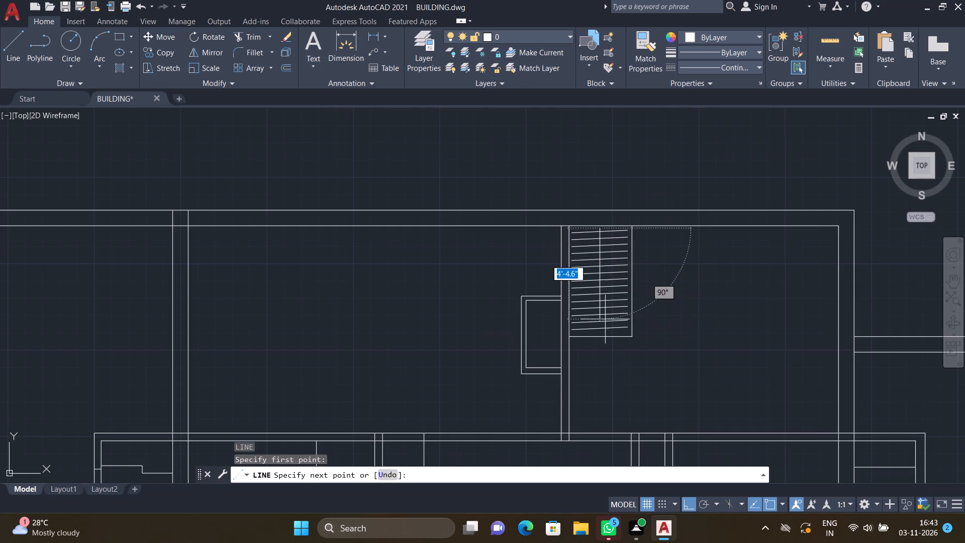
scroll(601, 342, "up", 3)
left_click(588, 307)
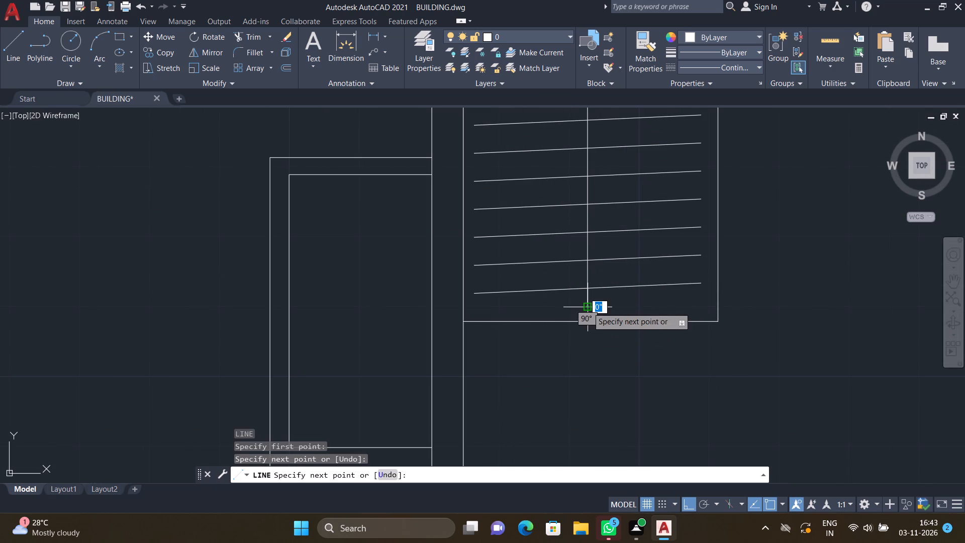
key("Return")
Draw a steep slanted line beside the outer wall in the bottom-left room's lower-left compartment, spanning nearly its full height.
scroll(589, 304, "down", 3)
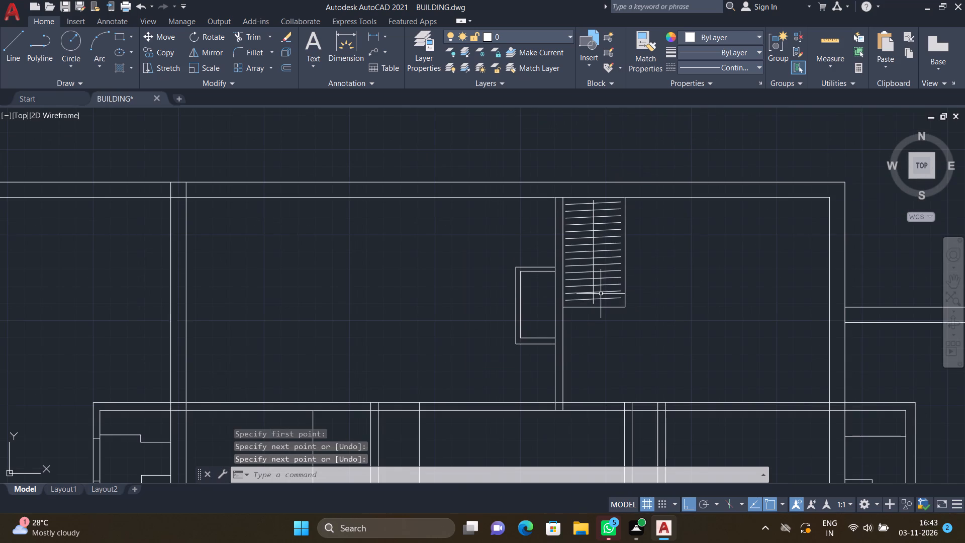
scroll(599, 294, "down", 3)
scroll(524, 271, "down", 2)
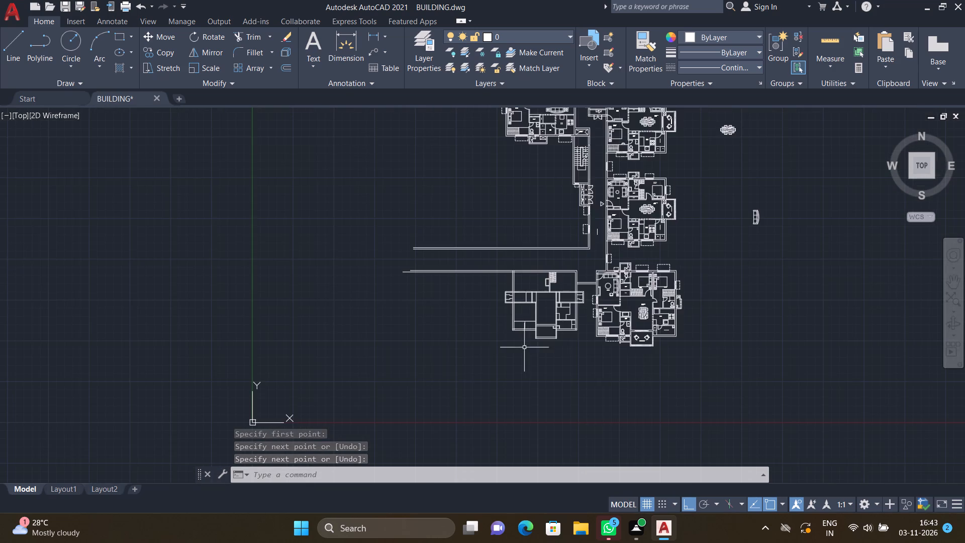
scroll(519, 330, "up", 7)
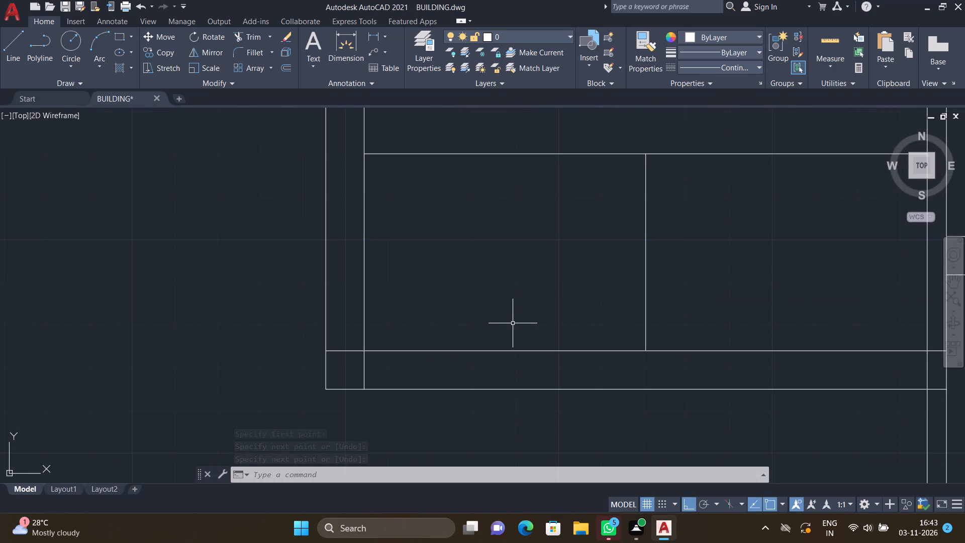
key("F8")
key("l")
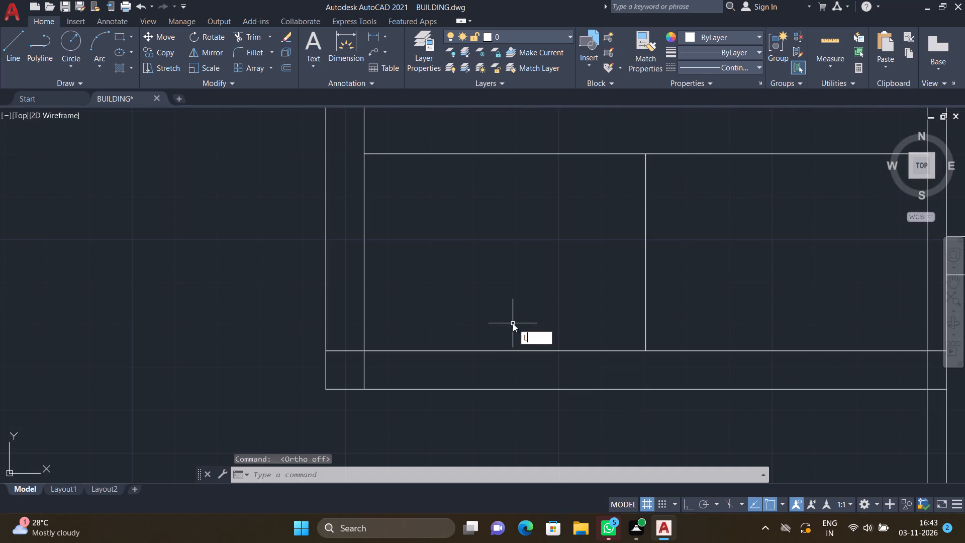
key("Return")
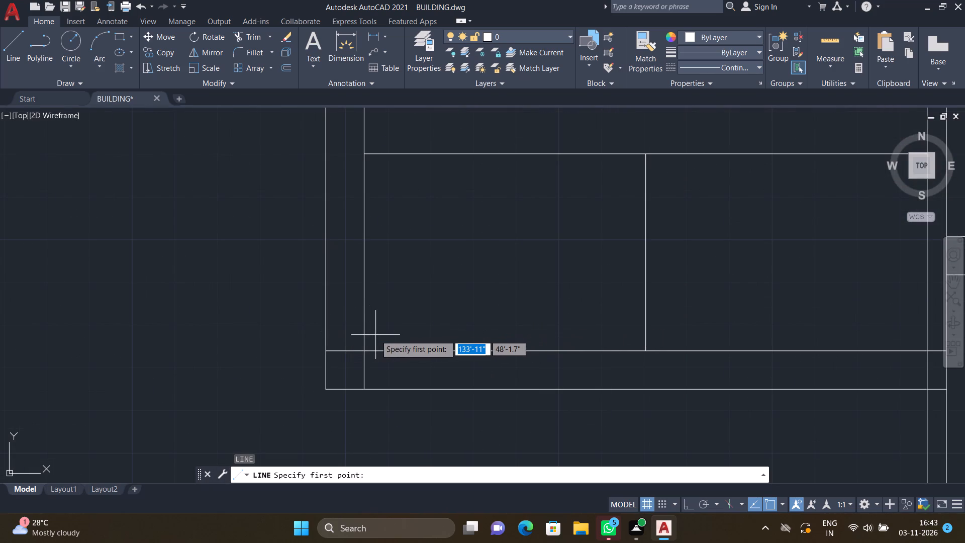
left_click(375, 335)
scroll(390, 172, "up", 1)
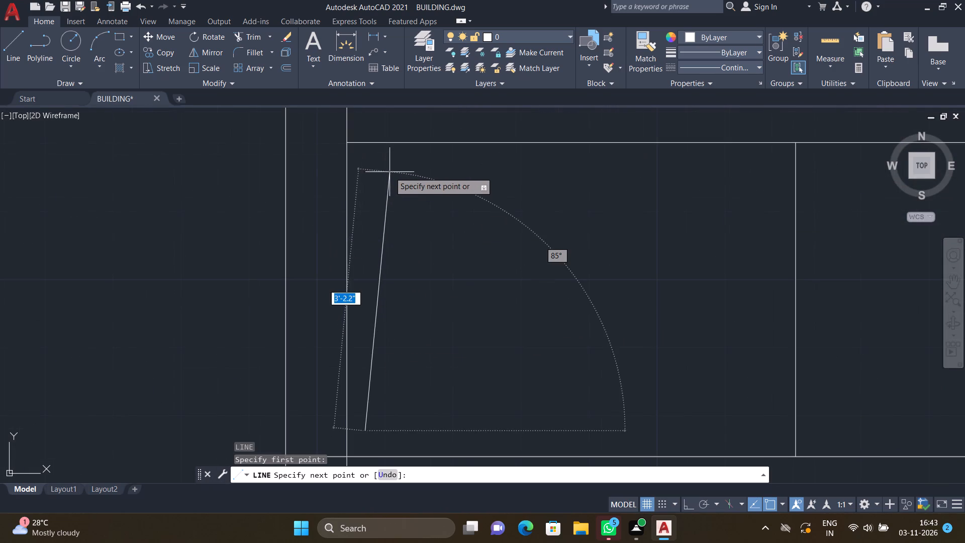
left_click(391, 162)
key("Return")
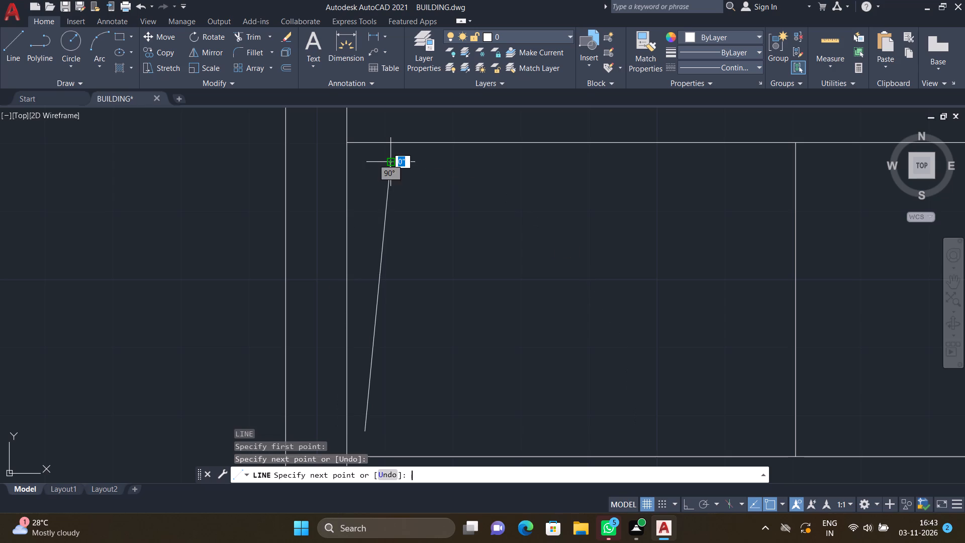
Copy the steep slanted line horizontally across the lower-left compartment as an array of 10 items spaced about 6.4" apart.
scroll(422, 210, "down", 1)
type("CO")
key("Return")
key("F8")
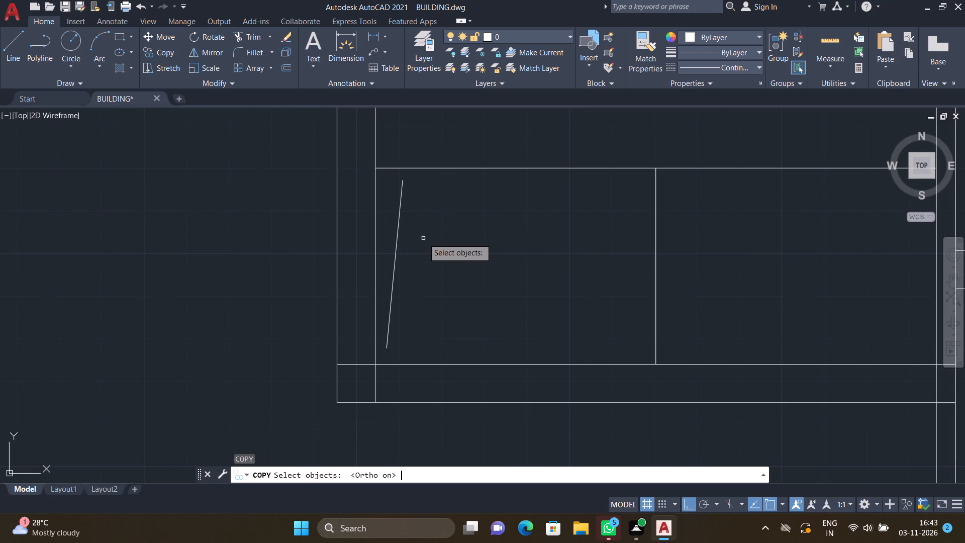
left_click(397, 243)
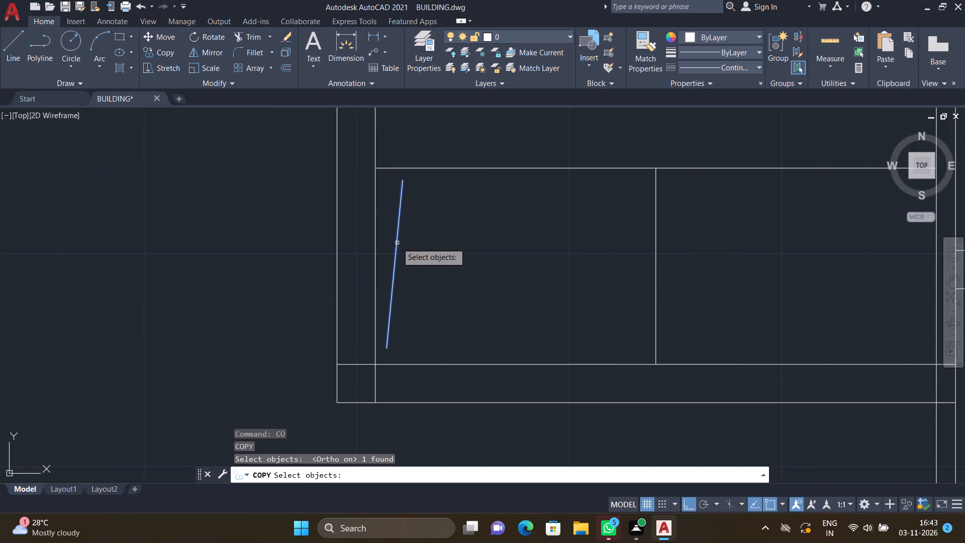
key("Return")
left_click(394, 265)
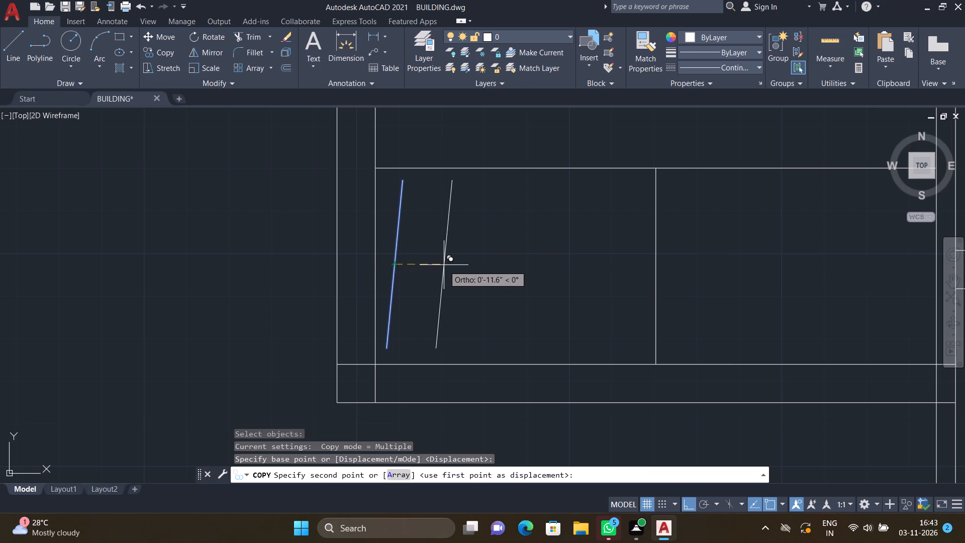
key("a")
key("Return")
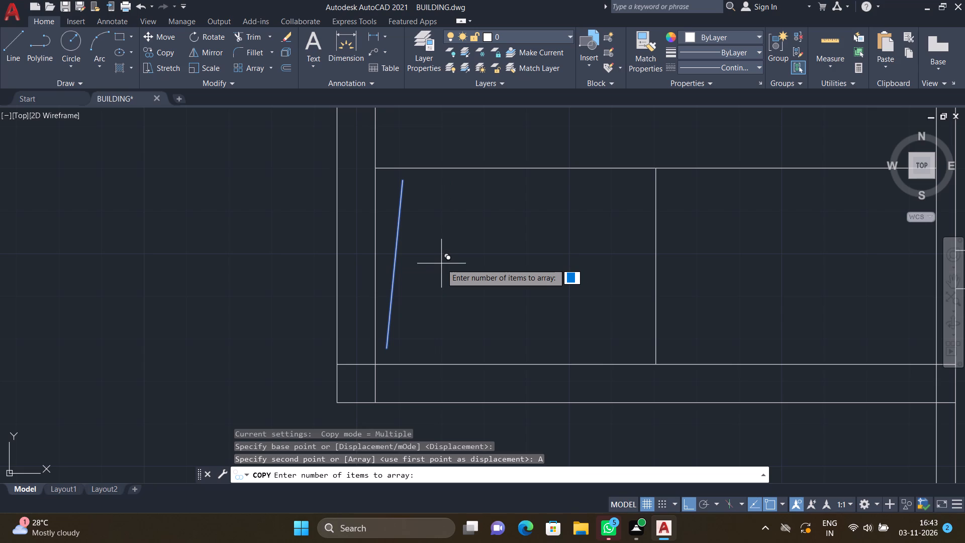
type("10")
key("Return")
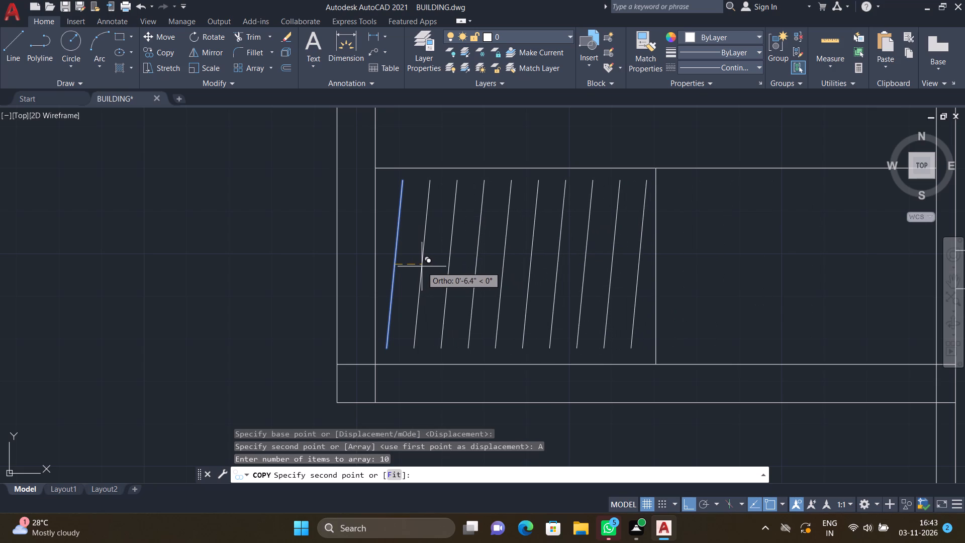
left_click(422, 266)
key("Return")
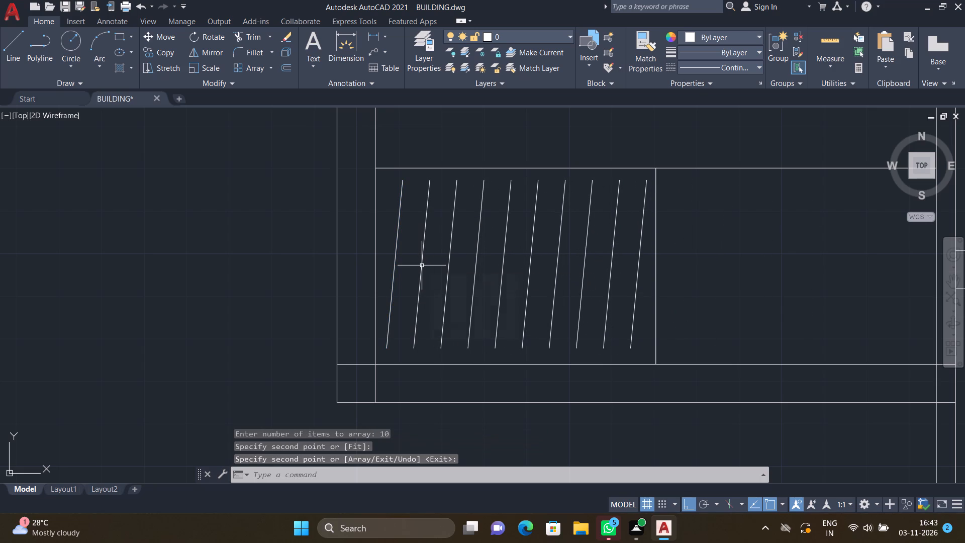
Draw a horizontal line through the midpoints of the 10 slanted lines, from just before the first to just past the last.
key("l")
key("Return")
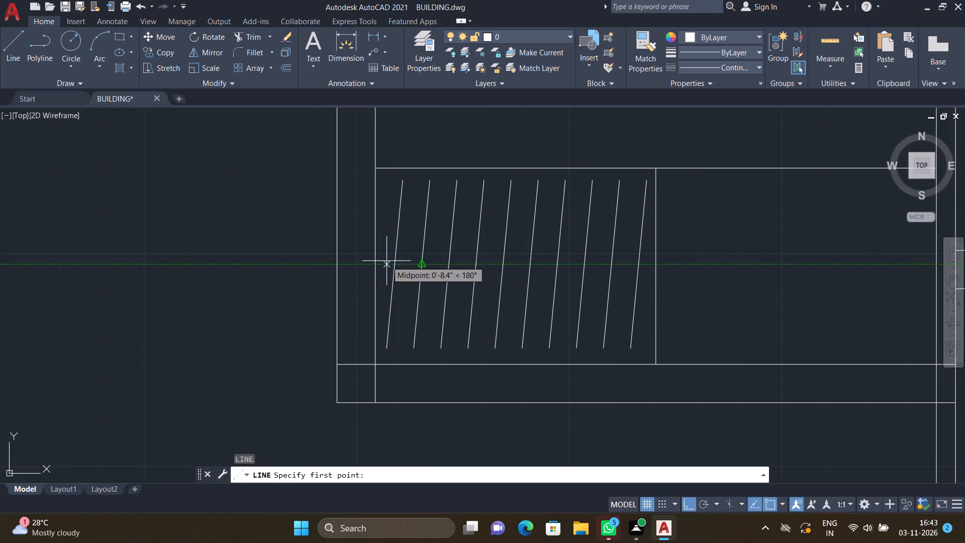
scroll(387, 261, "up", 1)
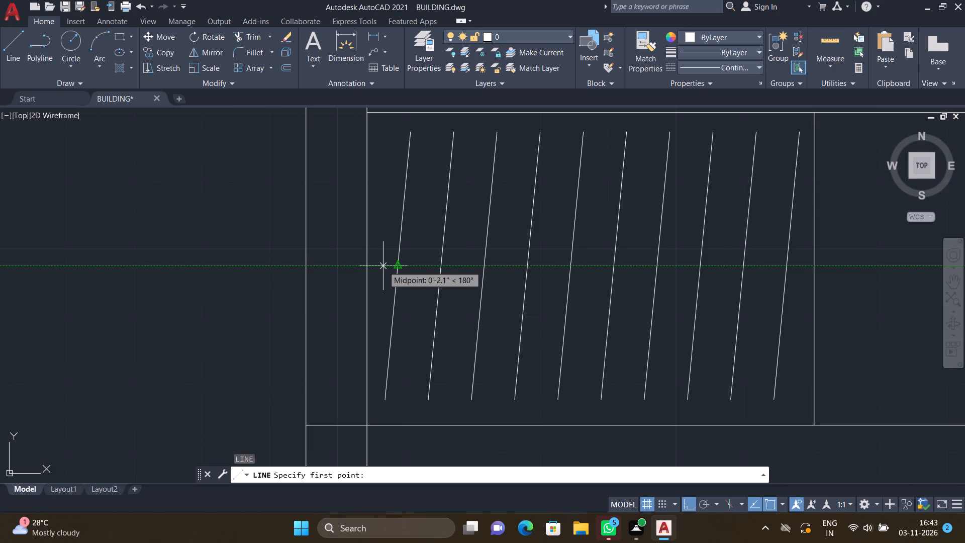
left_click(382, 266)
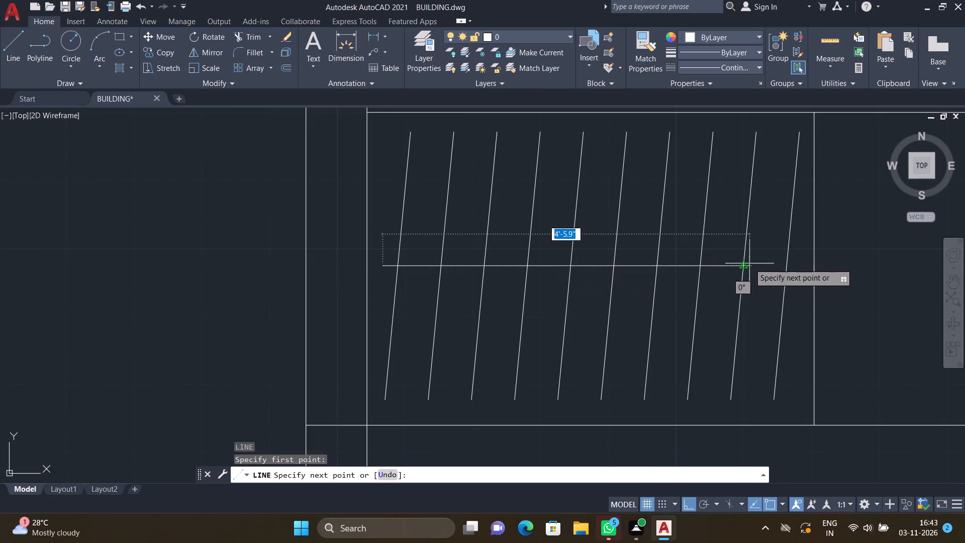
left_click(800, 269)
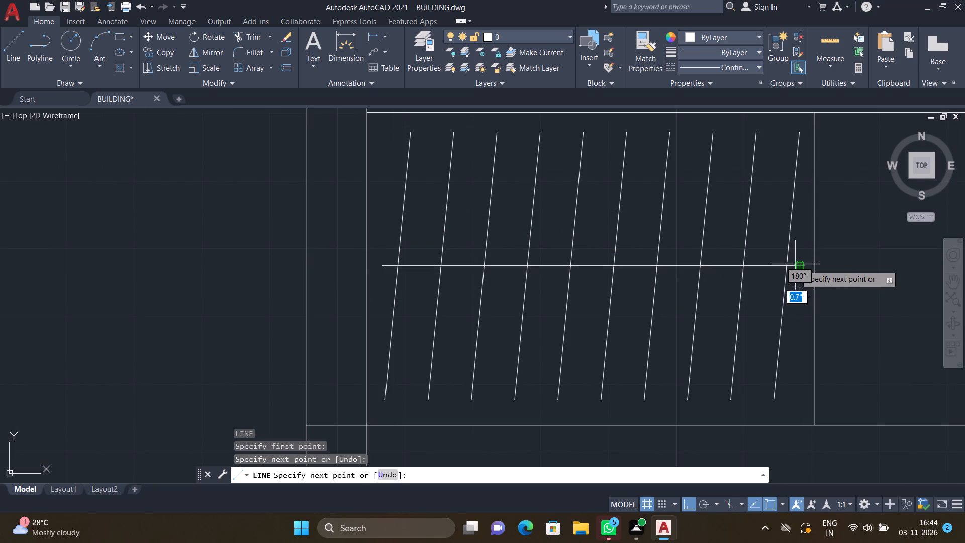
key("Return")
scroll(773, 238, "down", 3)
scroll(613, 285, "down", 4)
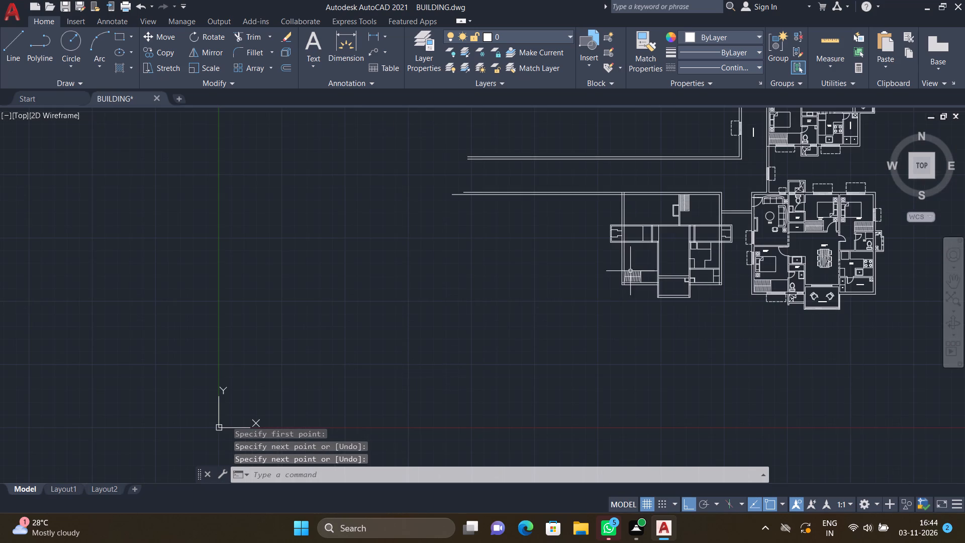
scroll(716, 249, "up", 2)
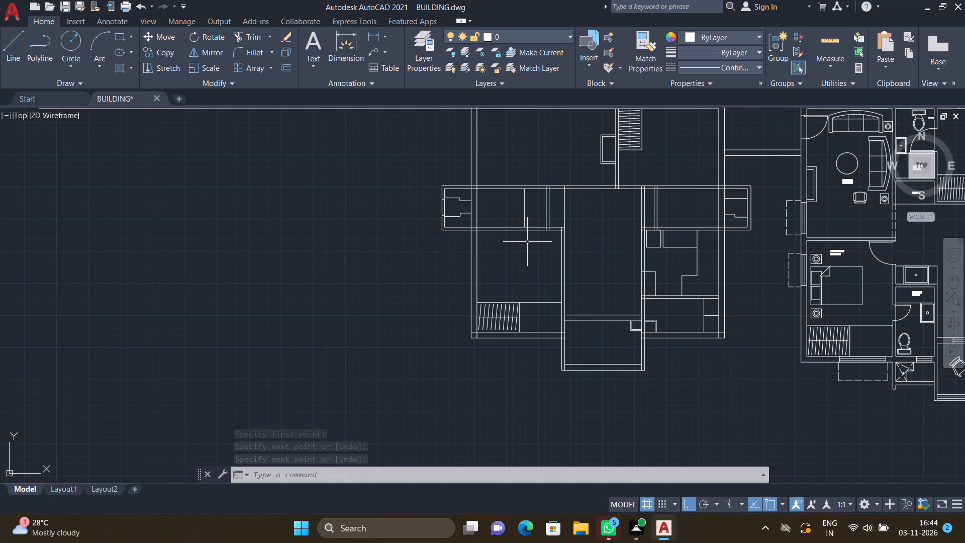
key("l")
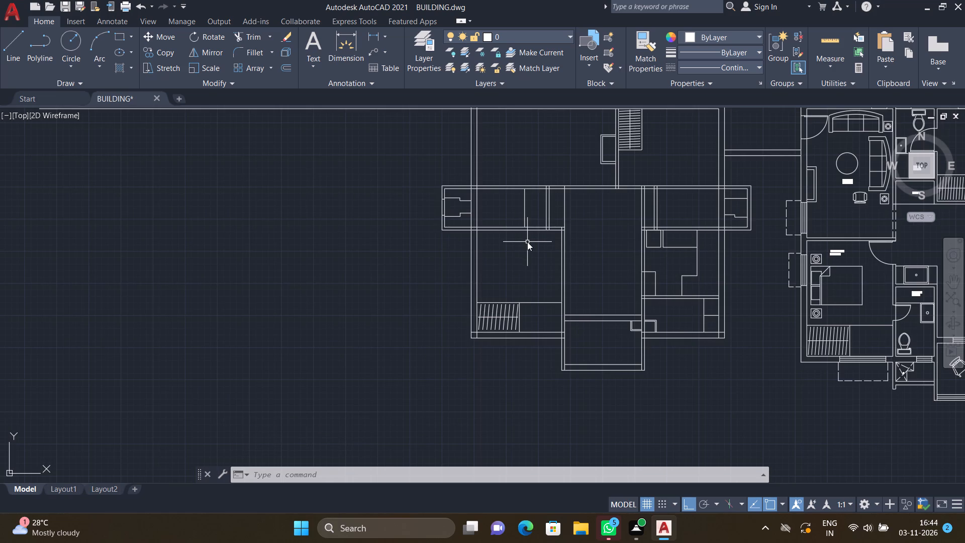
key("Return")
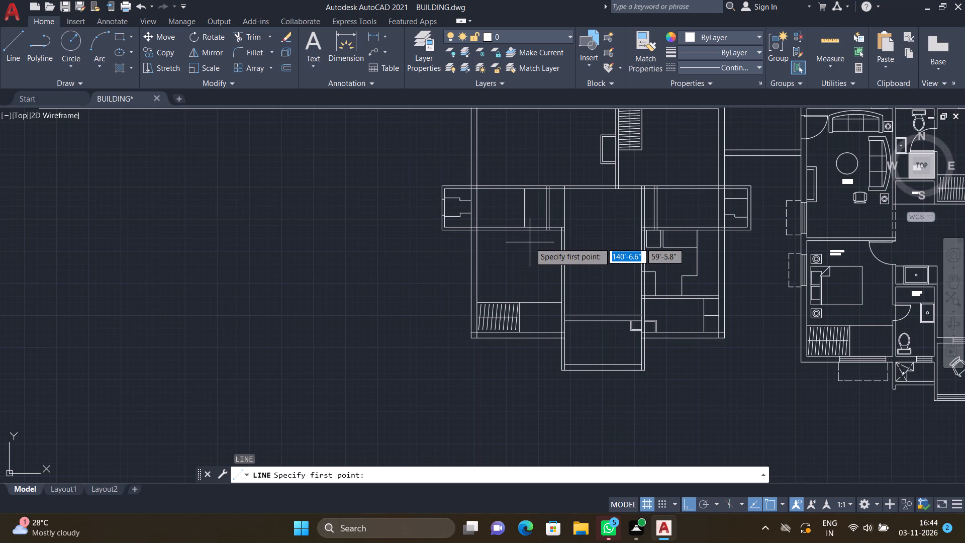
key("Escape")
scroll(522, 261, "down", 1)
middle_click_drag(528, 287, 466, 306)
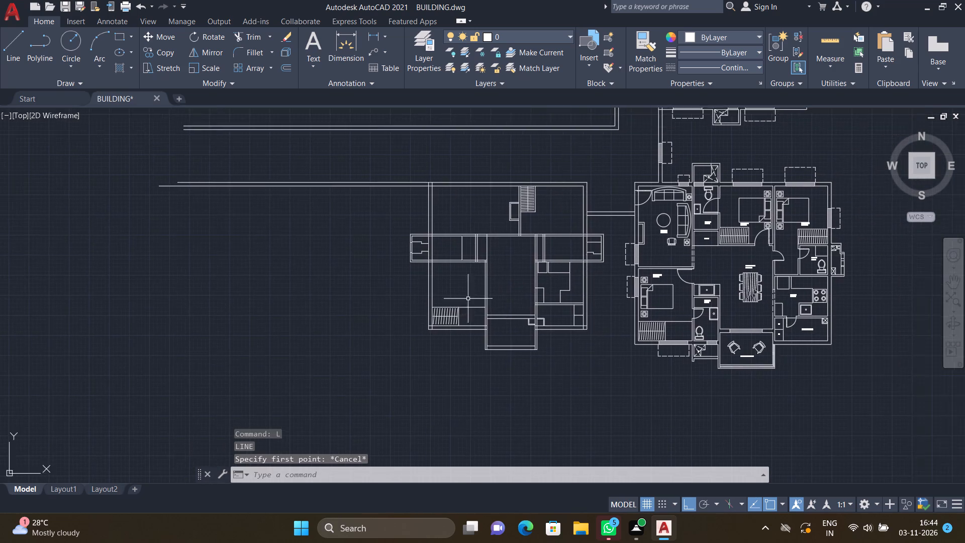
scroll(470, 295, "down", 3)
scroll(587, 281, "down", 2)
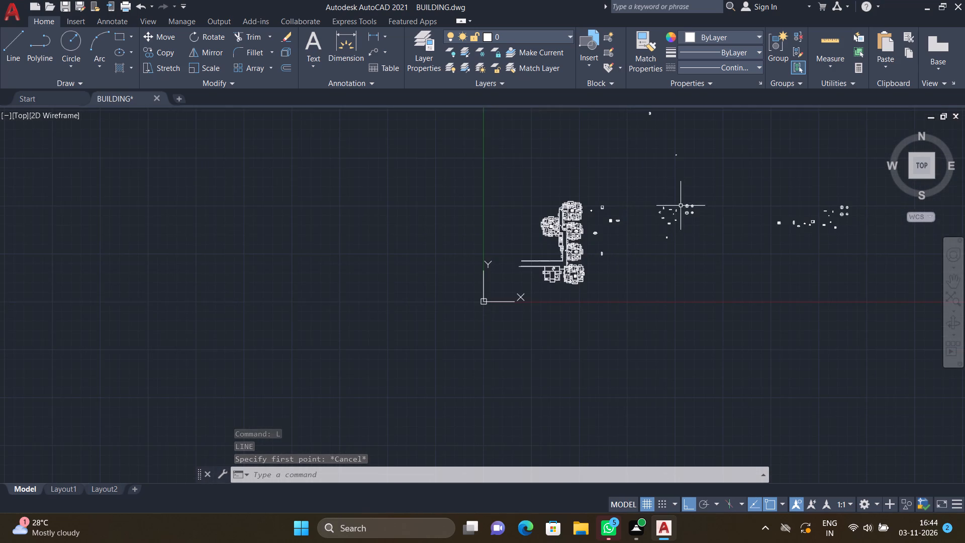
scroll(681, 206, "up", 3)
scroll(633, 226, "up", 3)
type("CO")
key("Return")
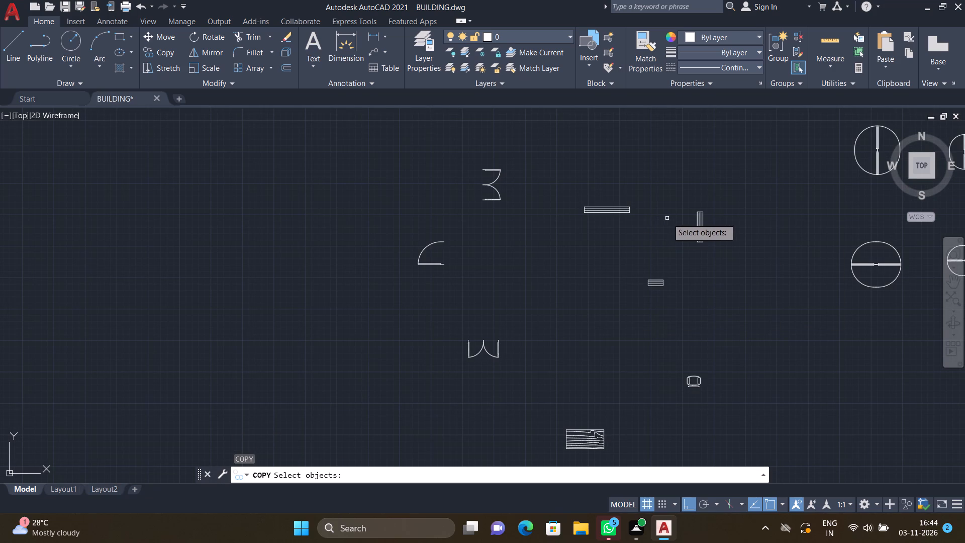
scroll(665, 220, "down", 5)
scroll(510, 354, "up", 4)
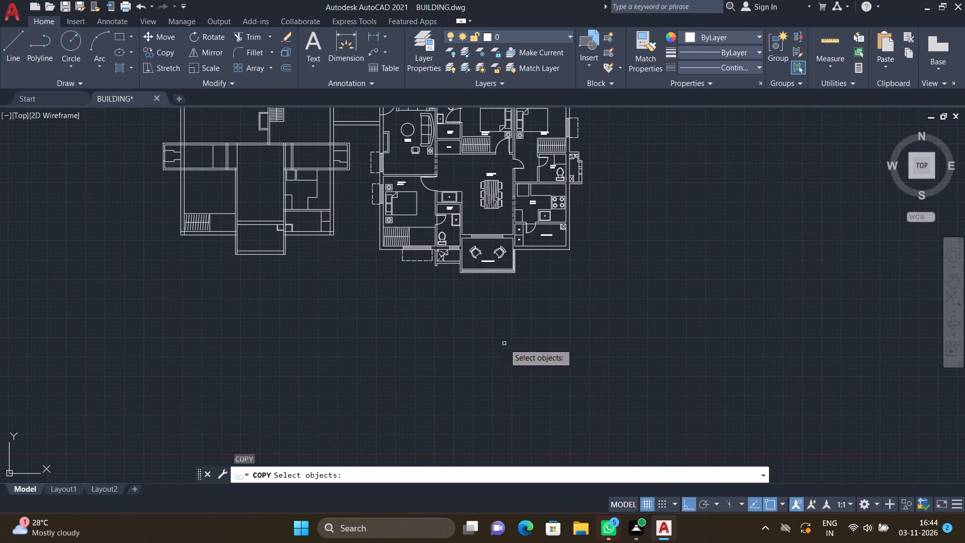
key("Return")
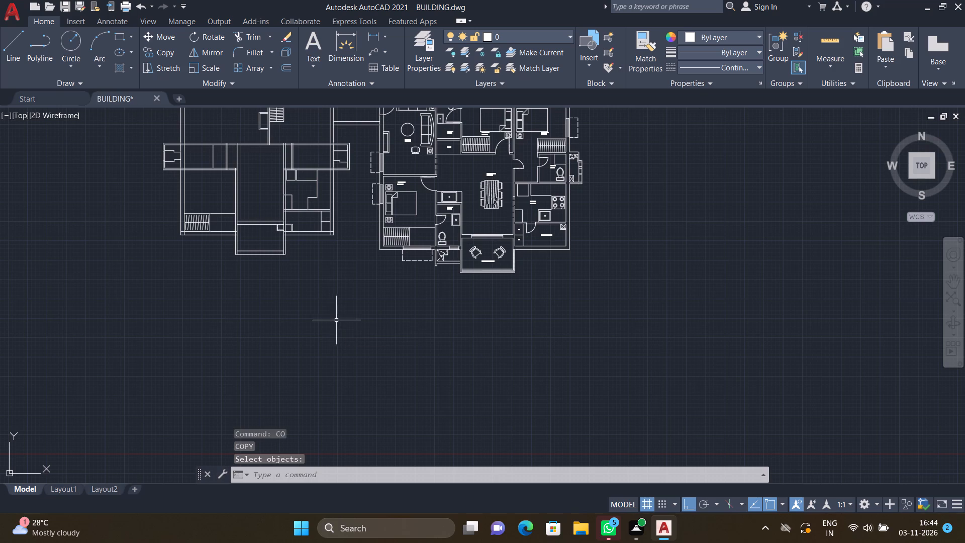
Draw an L-shaped line within the bottom projecting bay's walls, about 3'-9" down its left wall and along its bottom wall to the right wall's inner face.
scroll(241, 227, "up", 3)
key("l")
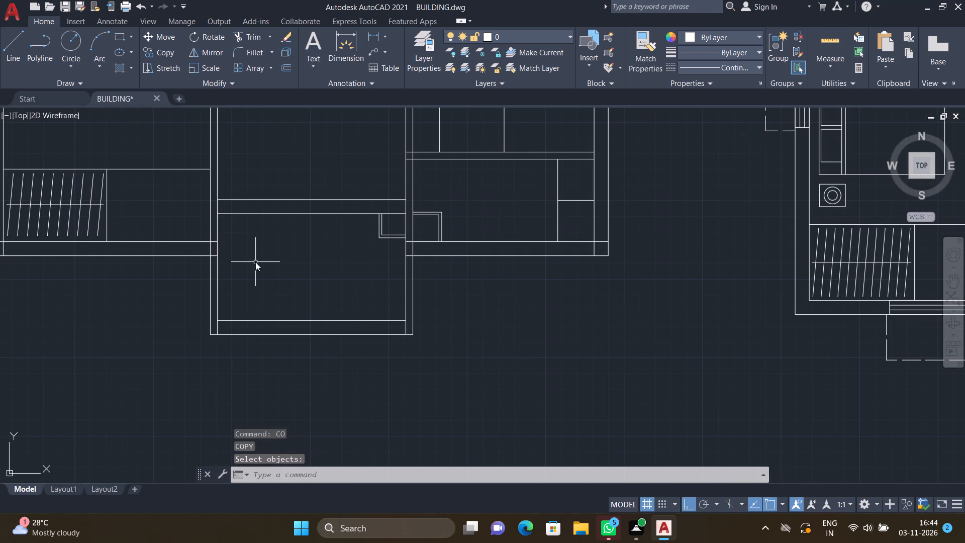
key("Return")
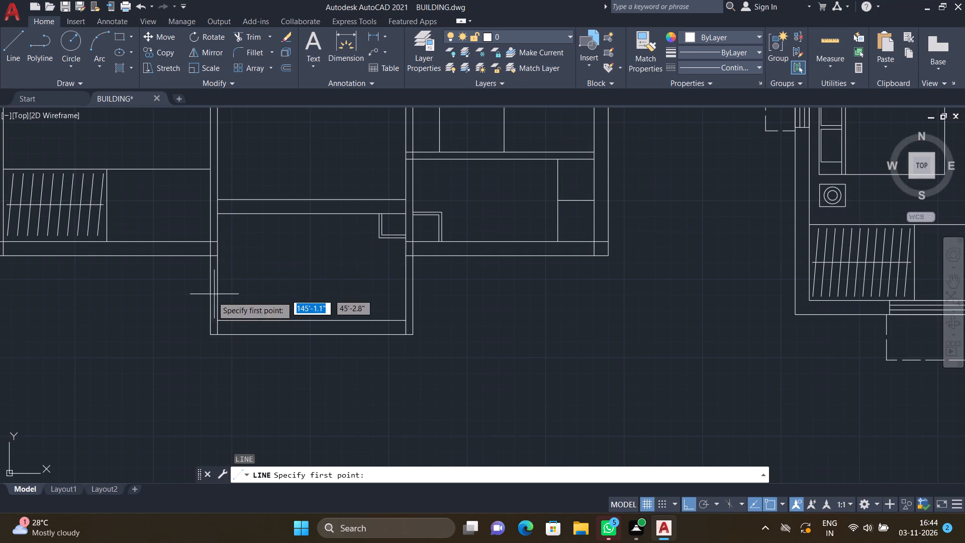
scroll(199, 273, "up", 2)
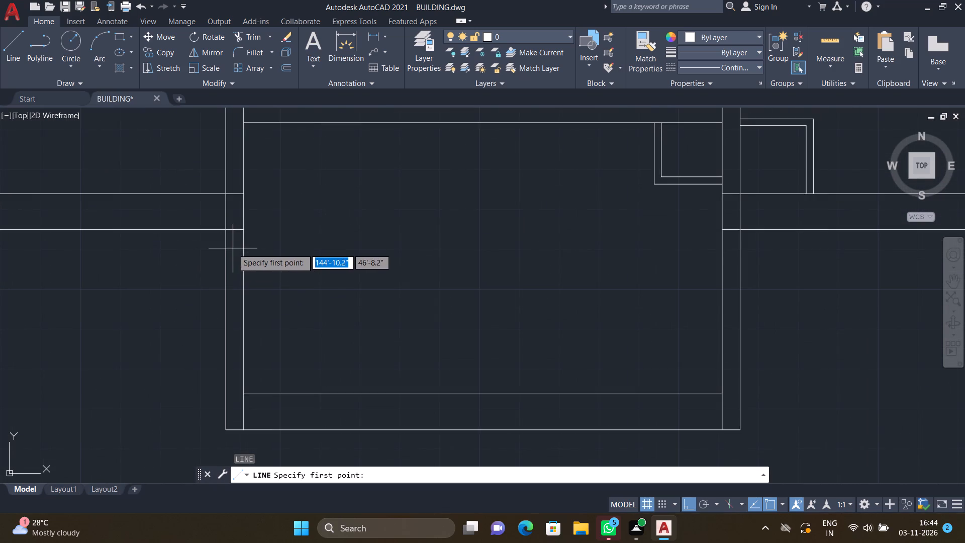
scroll(233, 248, "up", 2)
left_click_drag(241, 201, 241, 210)
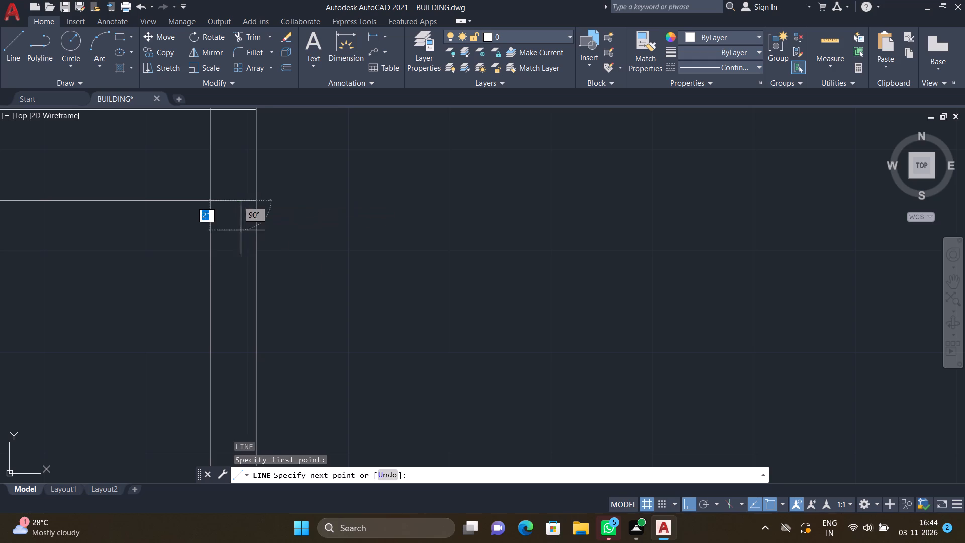
scroll(230, 299, "down", 2)
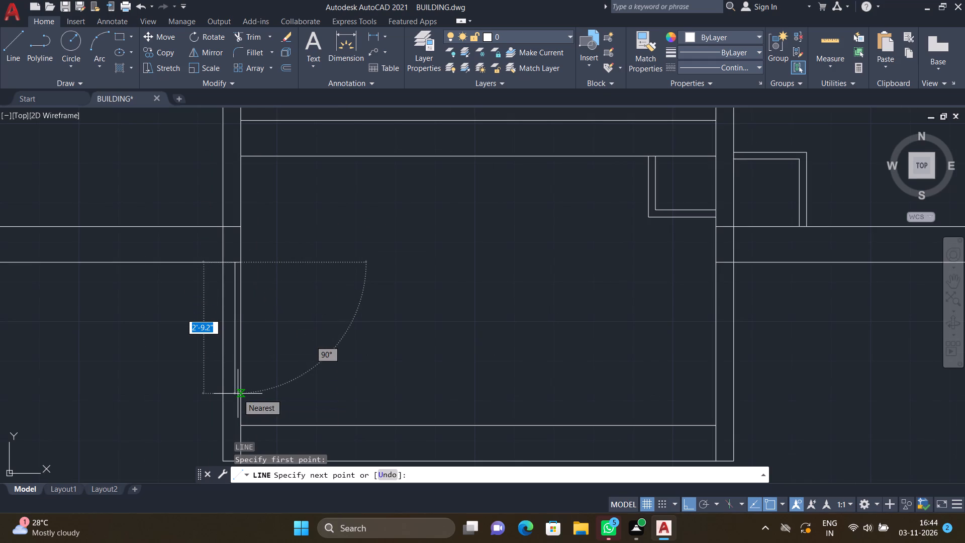
scroll(231, 413, "down", 2)
scroll(238, 436, "up", 3)
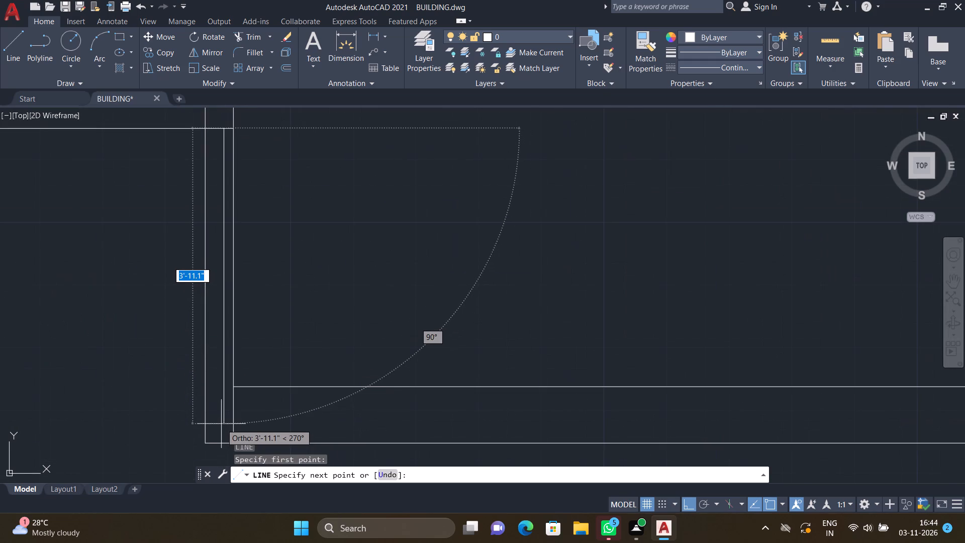
scroll(224, 422, "up", 3)
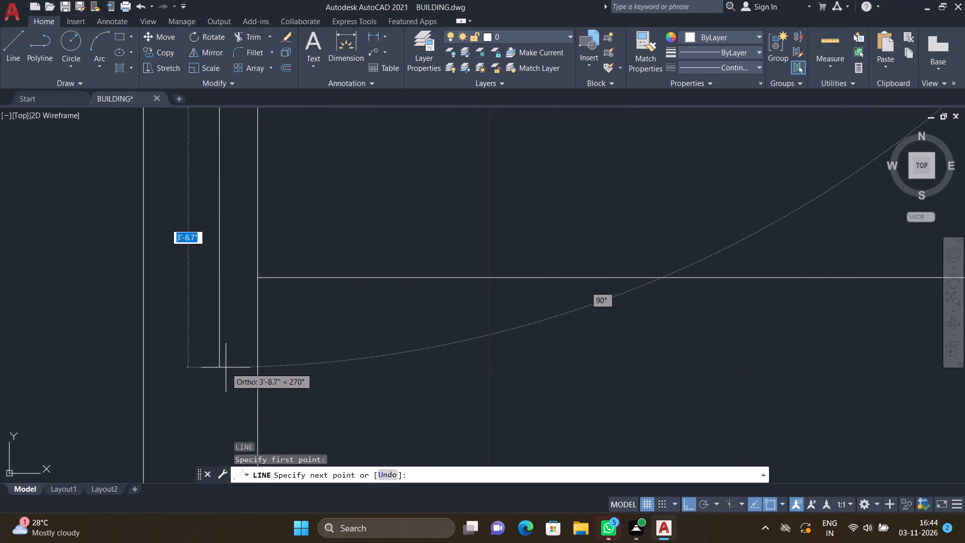
left_click(226, 370)
scroll(288, 368, "down", 4)
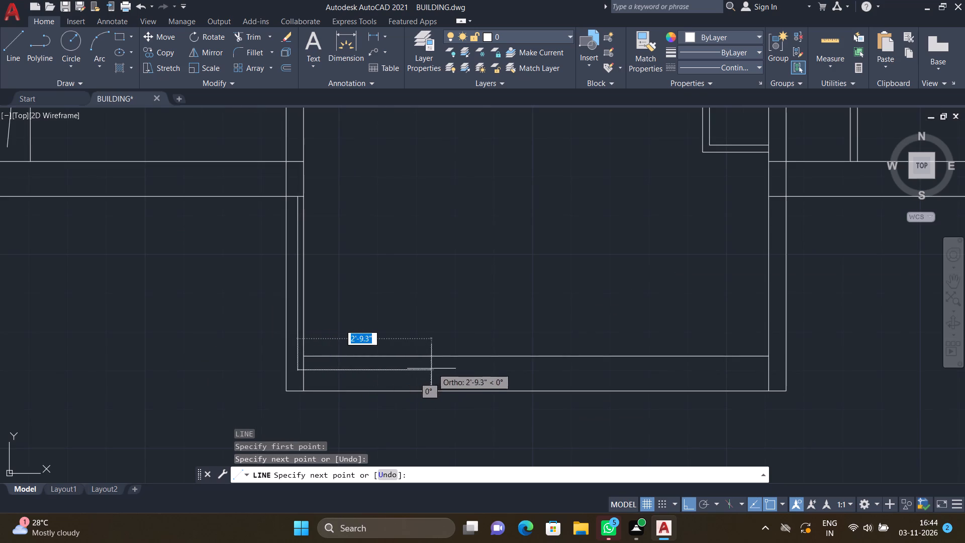
scroll(558, 372, "down", 1)
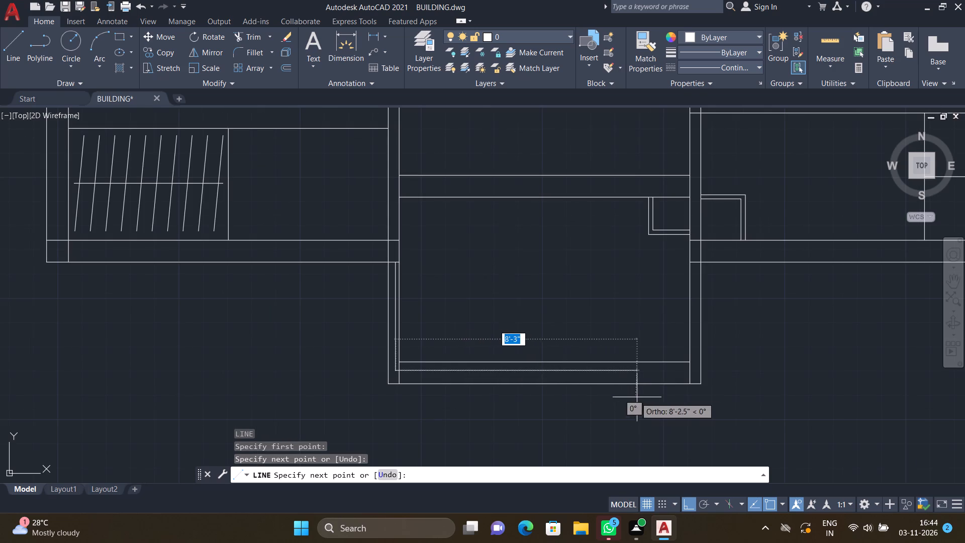
scroll(687, 370, "up", 5)
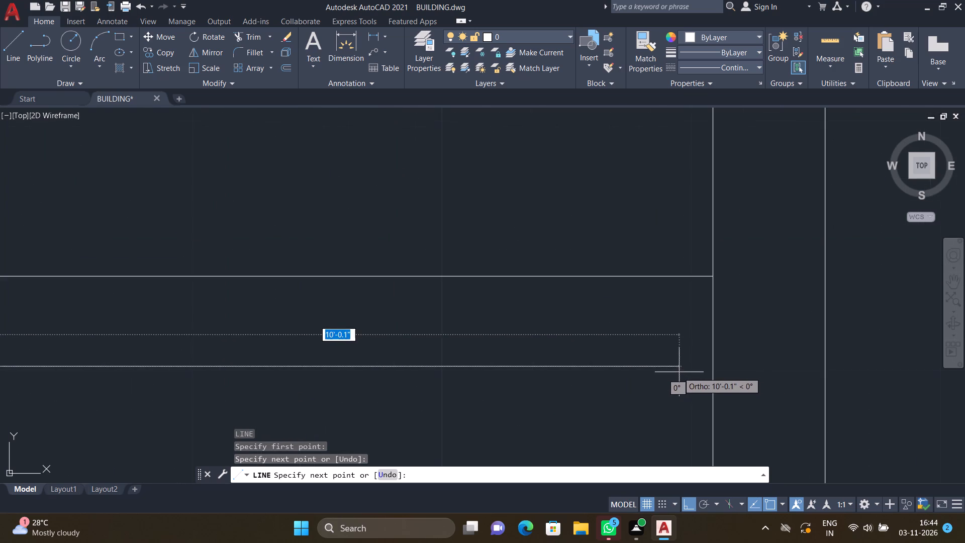
left_click(713, 369)
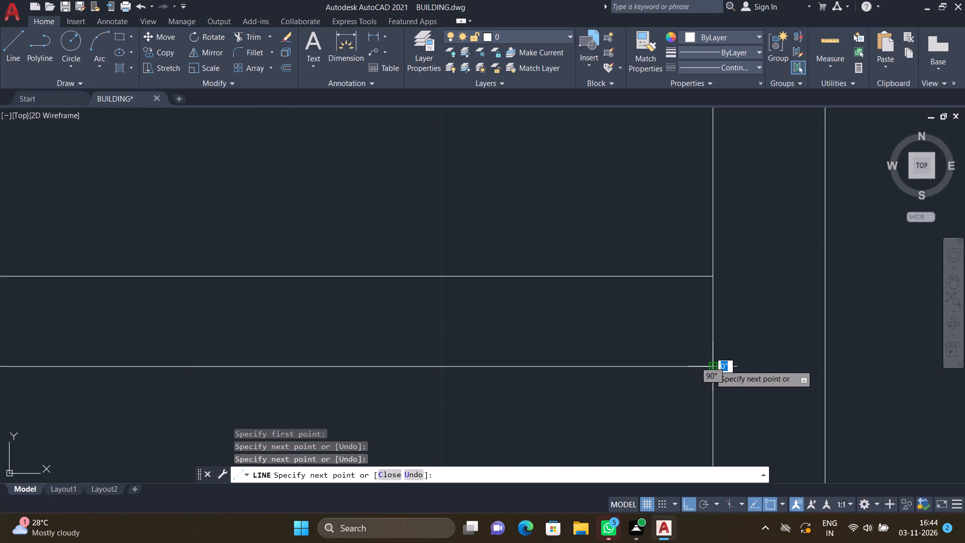
key("Return")
Draw a second L-shaped line outside the first within the bottom bay's walls, about 3'-11.8" down, ending at the right wall's inner face.
scroll(677, 376, "down", 6)
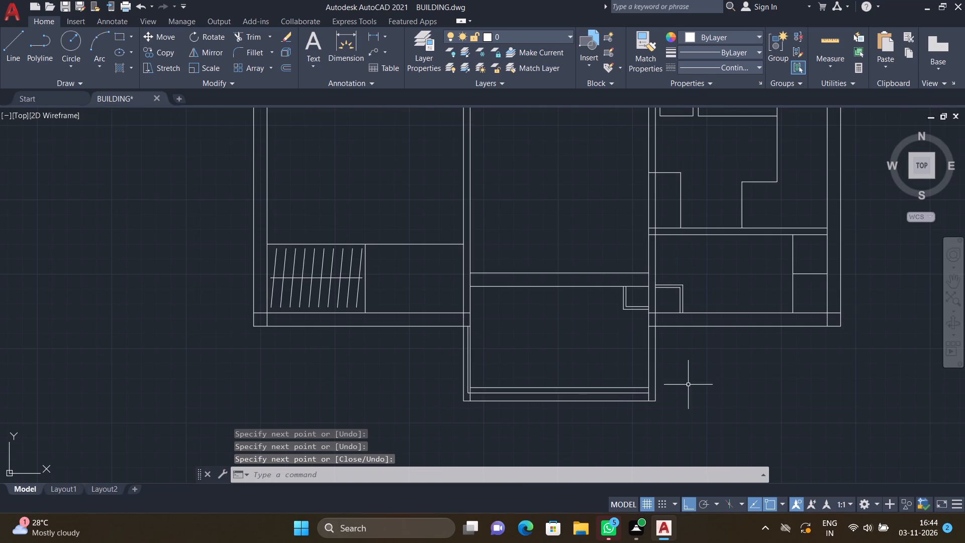
scroll(657, 401, "up", 4)
scroll(644, 349, "up", 2)
scroll(578, 364, "down", 5)
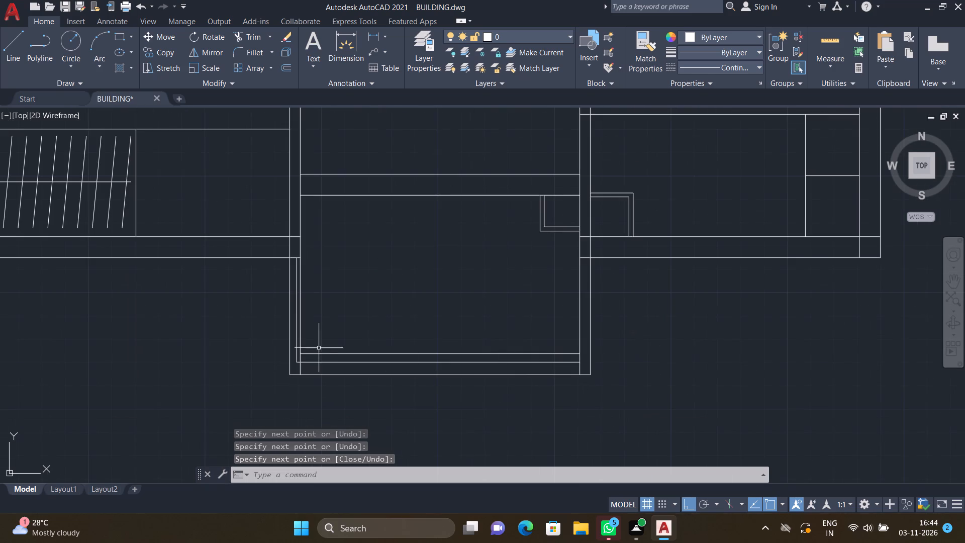
scroll(291, 266, "up", 3)
key("l")
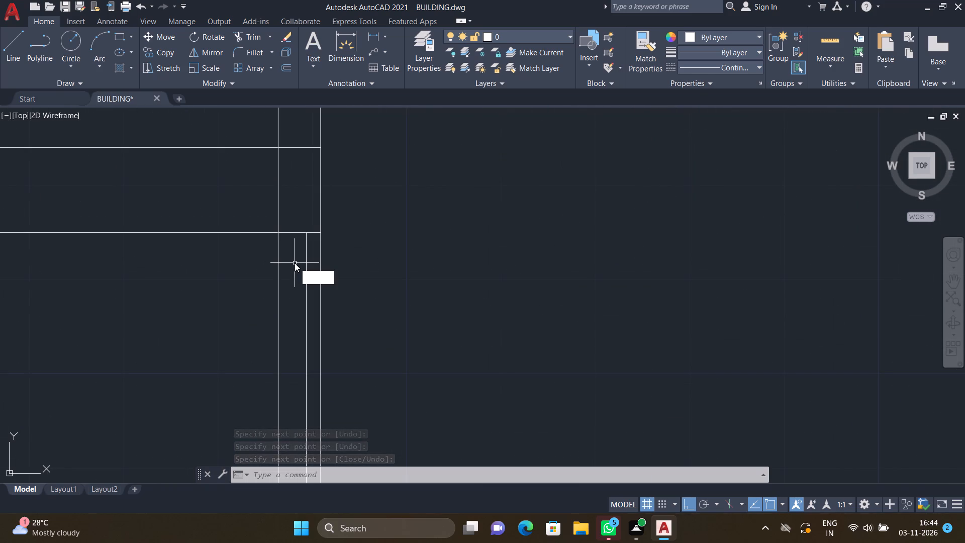
key("Return")
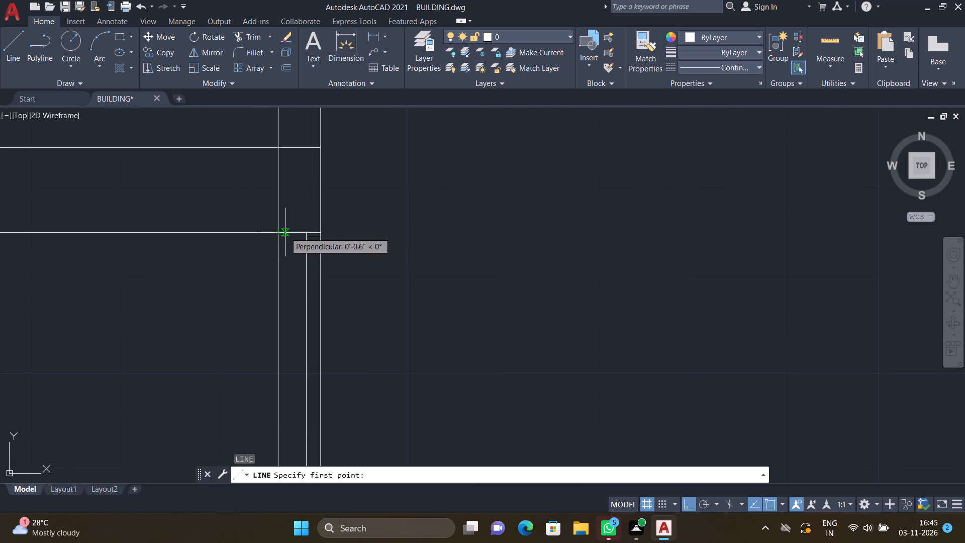
scroll(287, 238, "up", 2)
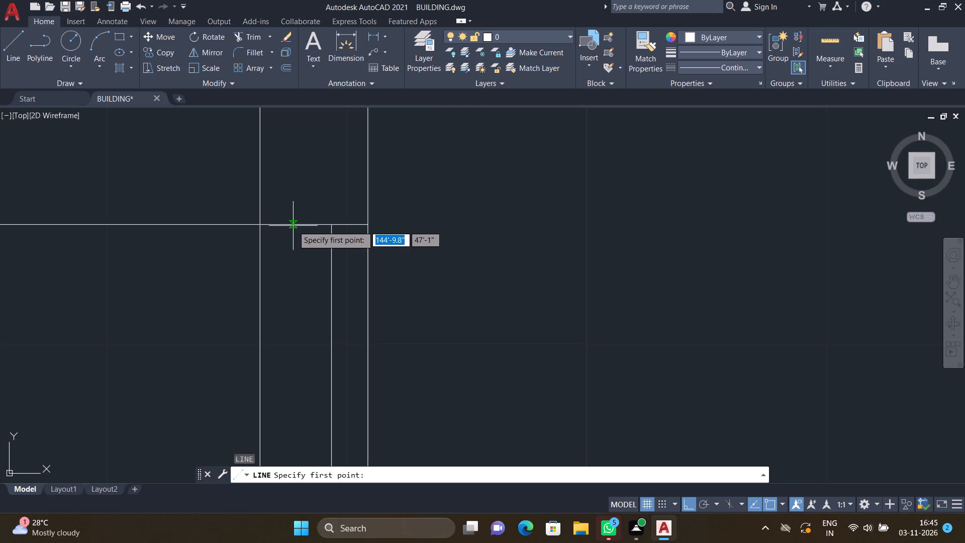
left_click(293, 226)
scroll(294, 320, "down", 4)
scroll(289, 404, "down", 3)
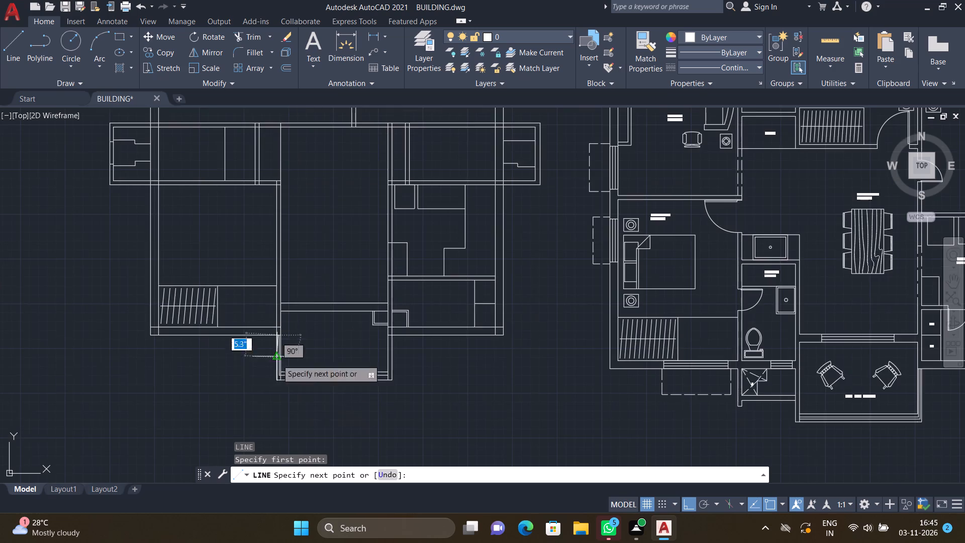
scroll(279, 394, "up", 3)
scroll(269, 331, "up", 3)
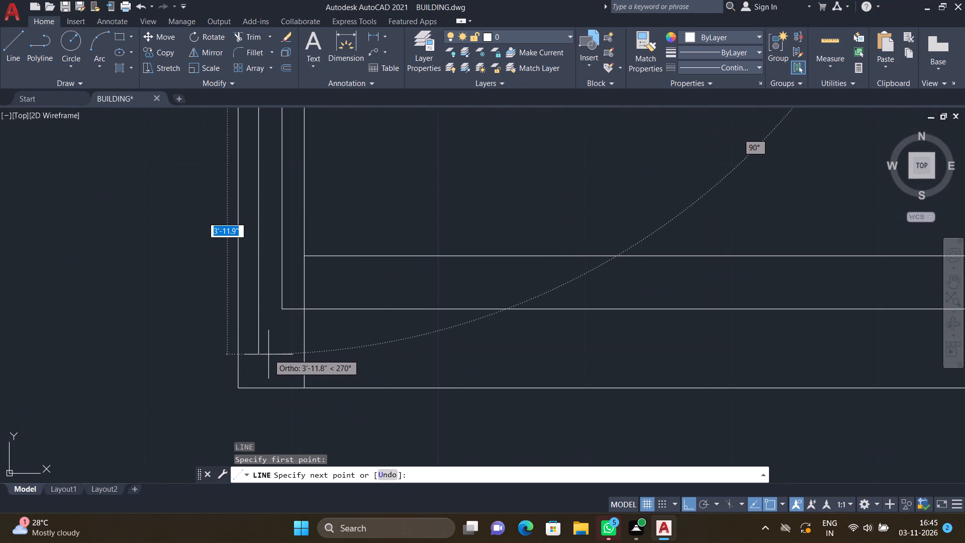
left_click(268, 354)
scroll(390, 345, "down", 3)
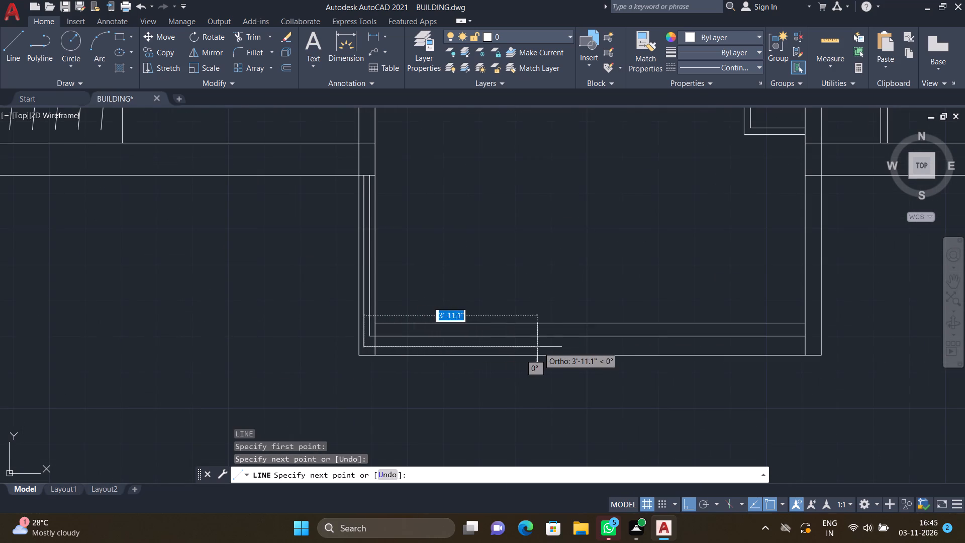
scroll(737, 332, "down", 1)
scroll(745, 347, "up", 2)
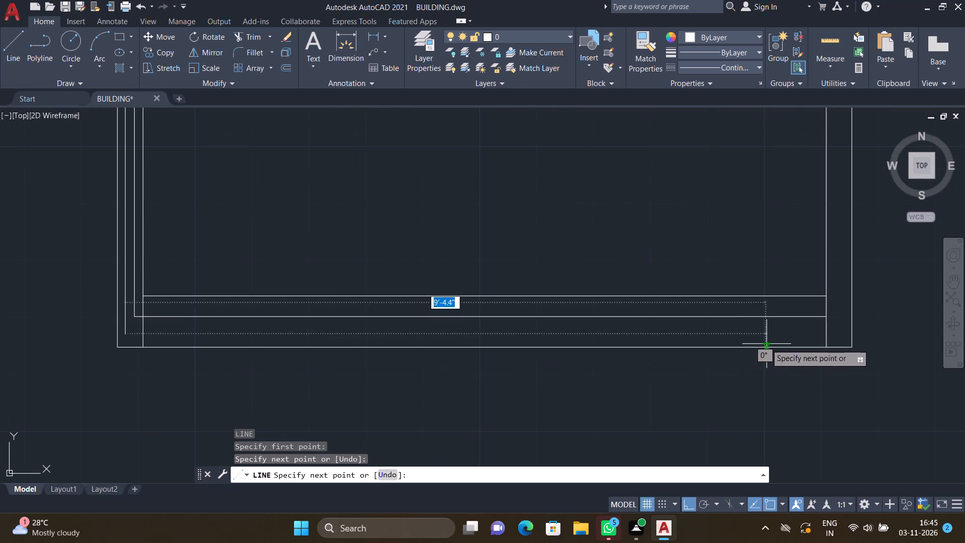
scroll(819, 334, "up", 2)
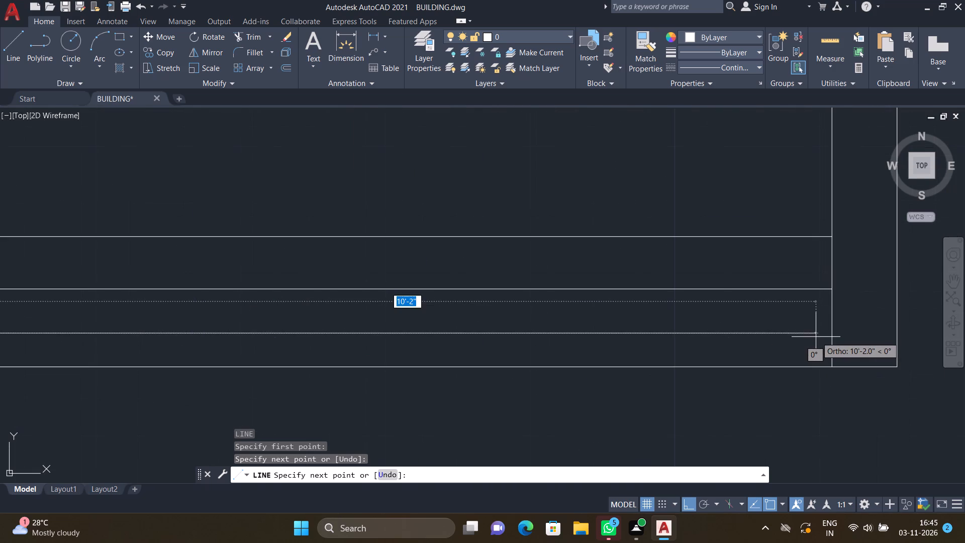
left_click(831, 330)
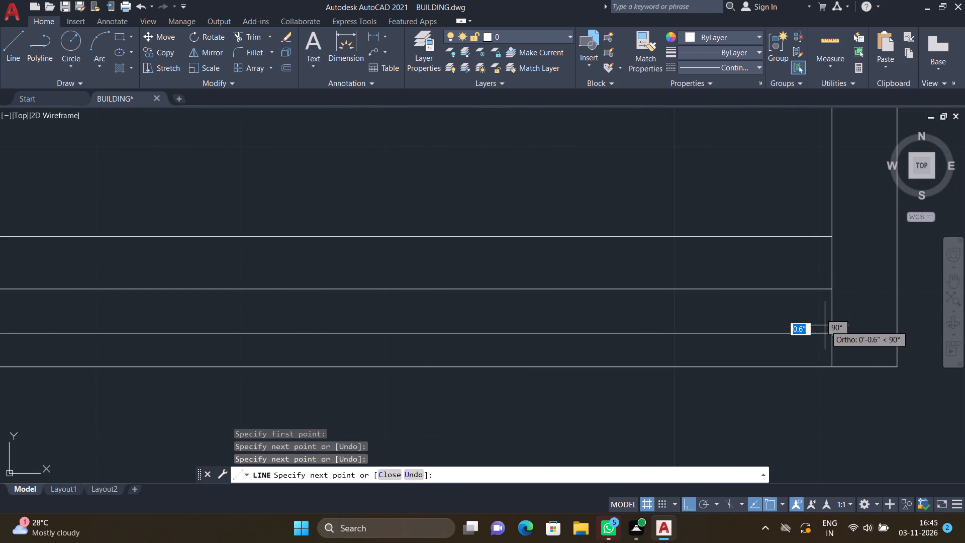
key("Return")
scroll(583, 359, "down", 3)
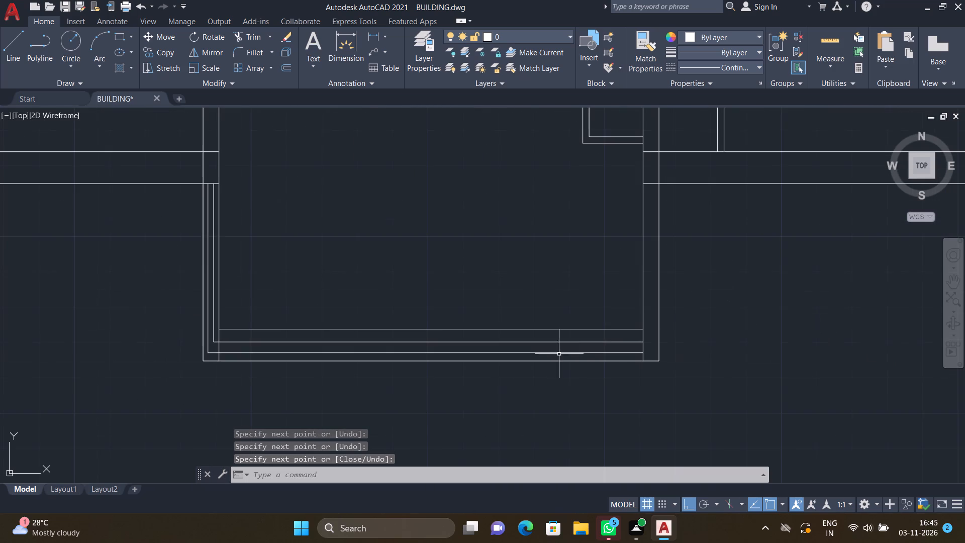
Draw a short vertical line across the horizontal wall above the bottom bay, about a quarter of the way from its left end.
scroll(43, 260, "down", 3)
scroll(122, 207, "up", 2)
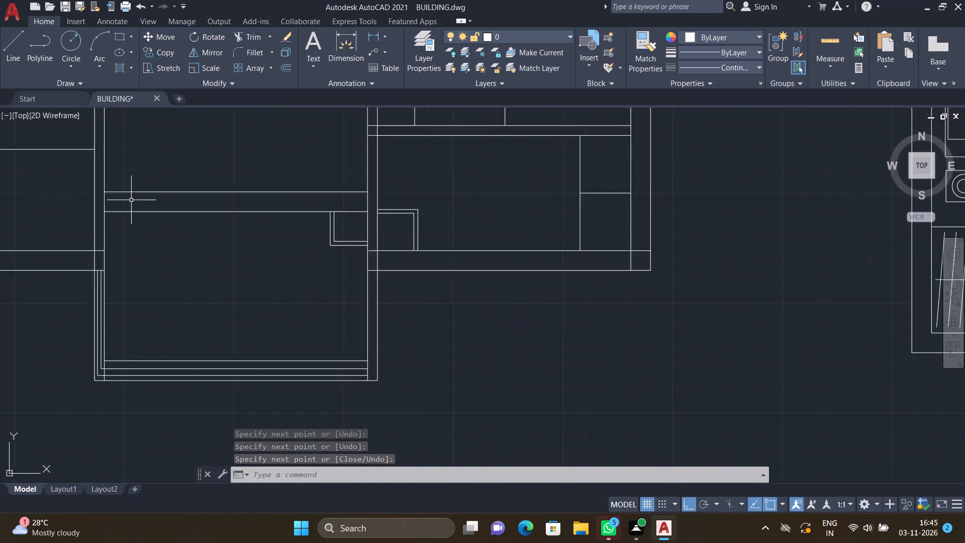
scroll(132, 199, "up", 1)
key("l")
key("Return")
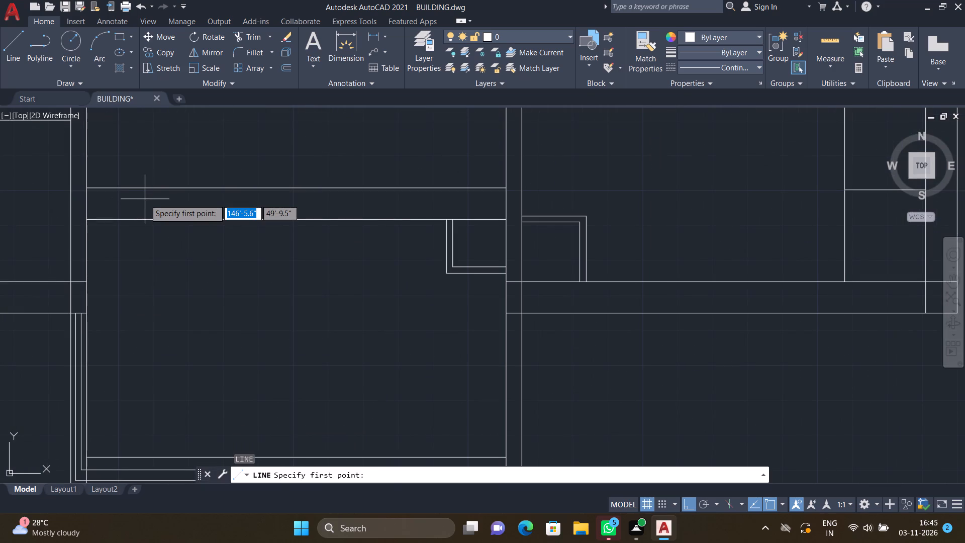
left_click(188, 188)
scroll(184, 212, "up", 3)
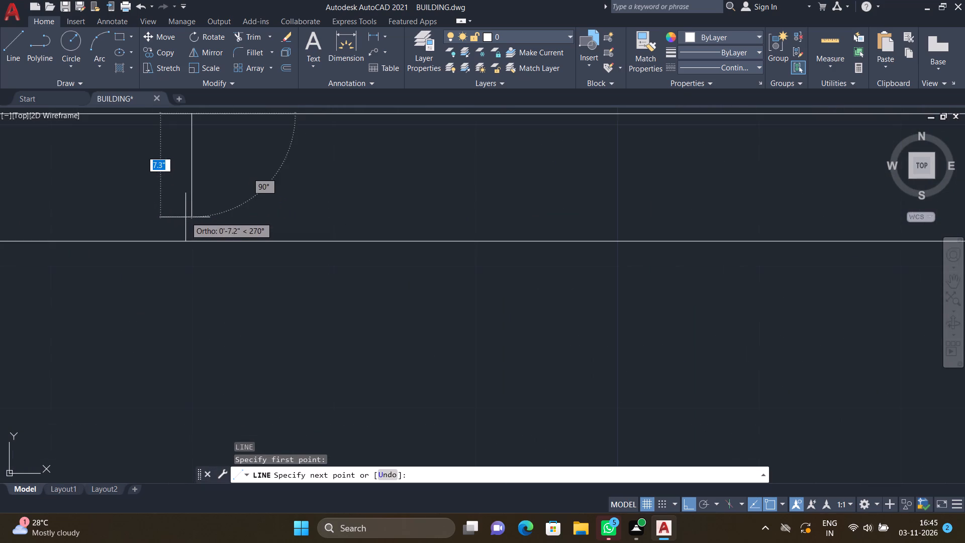
left_click(189, 241)
key("Return")
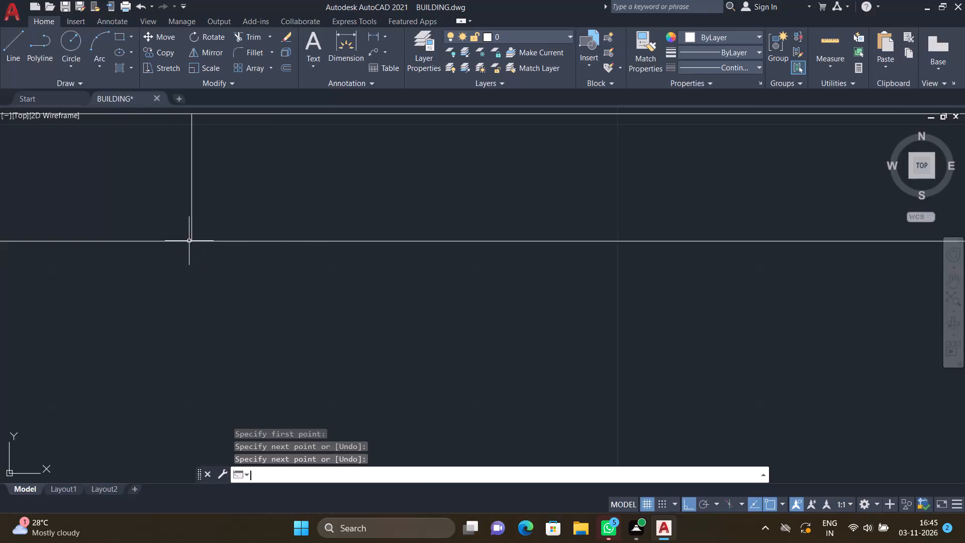
Draw a second short vertical line across the same wall, about 5'-7.5" to the right of the first.
scroll(177, 218, "down", 4)
key("l")
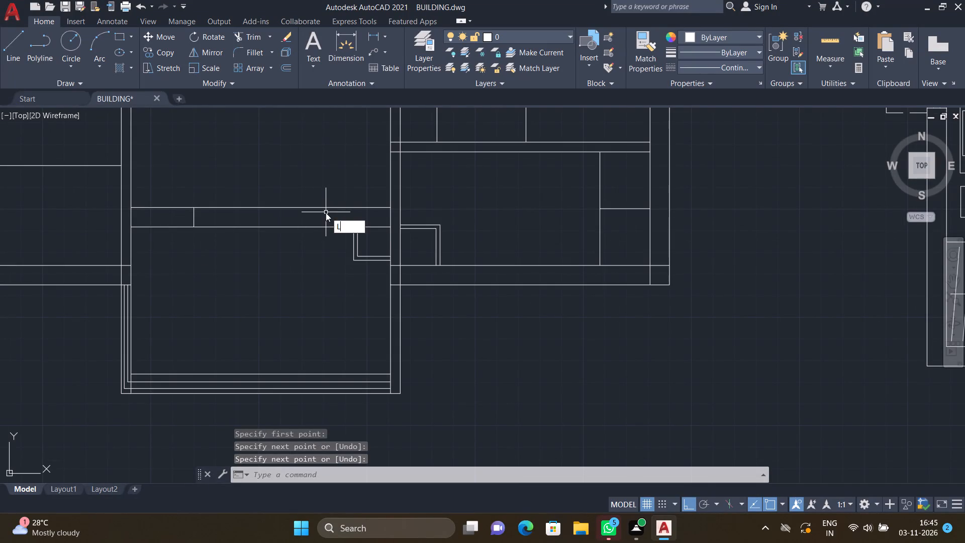
key("Return")
scroll(335, 213, "up", 1)
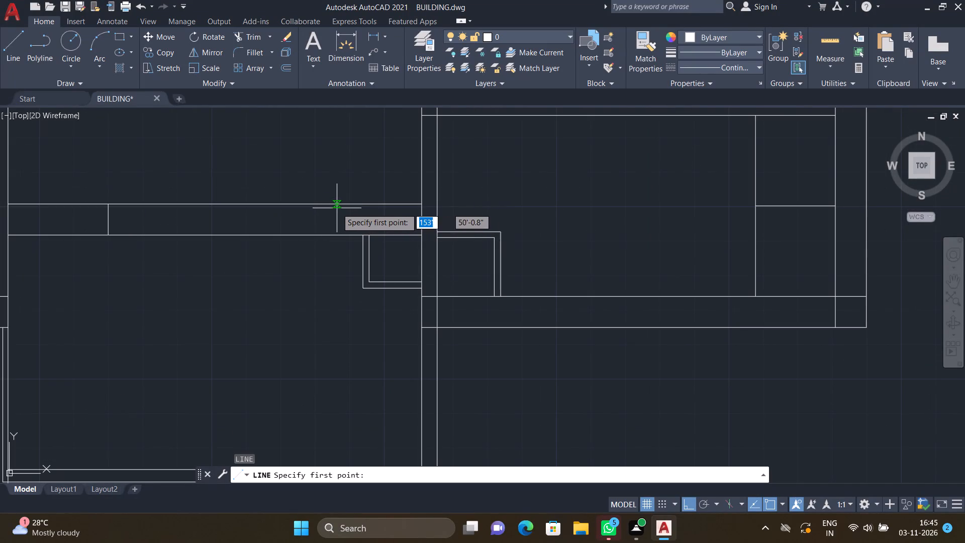
left_click(341, 203)
left_click(336, 237)
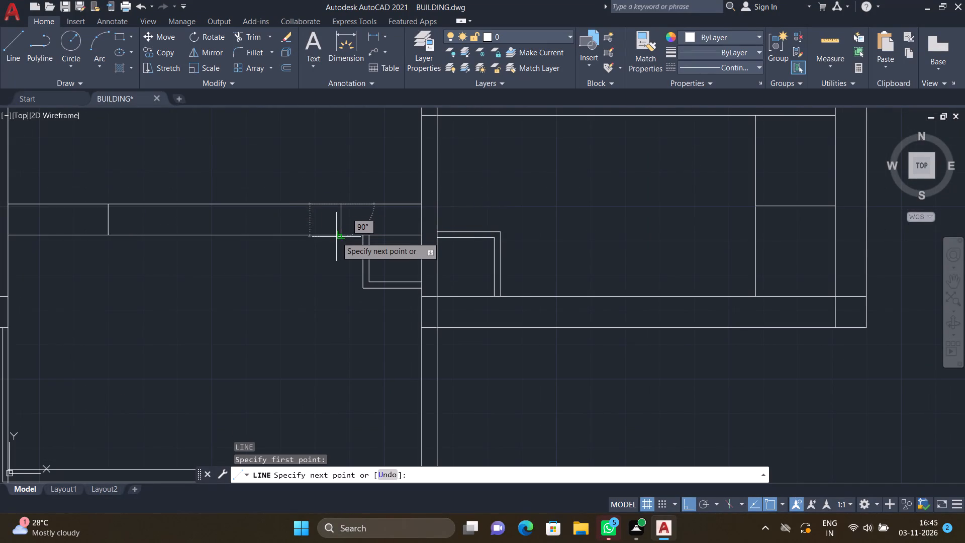
key("Return")
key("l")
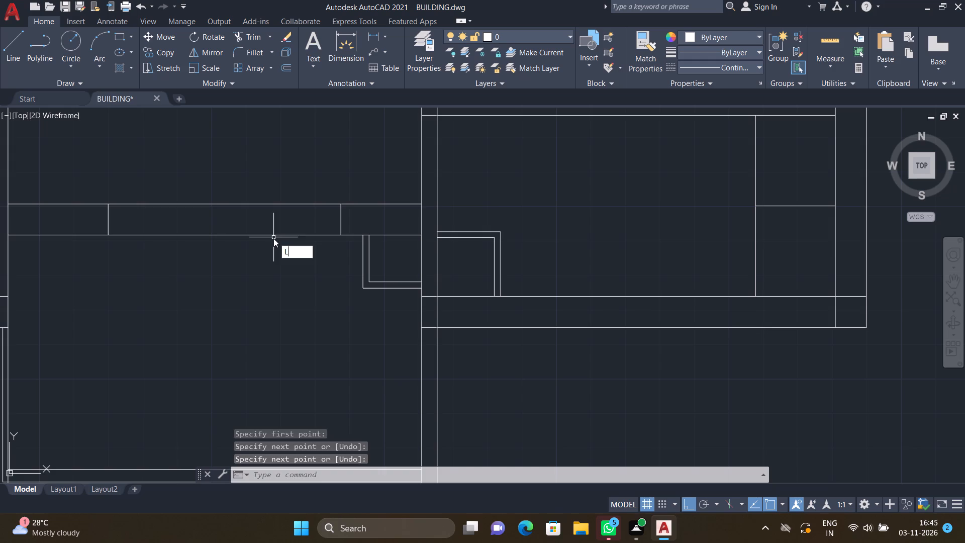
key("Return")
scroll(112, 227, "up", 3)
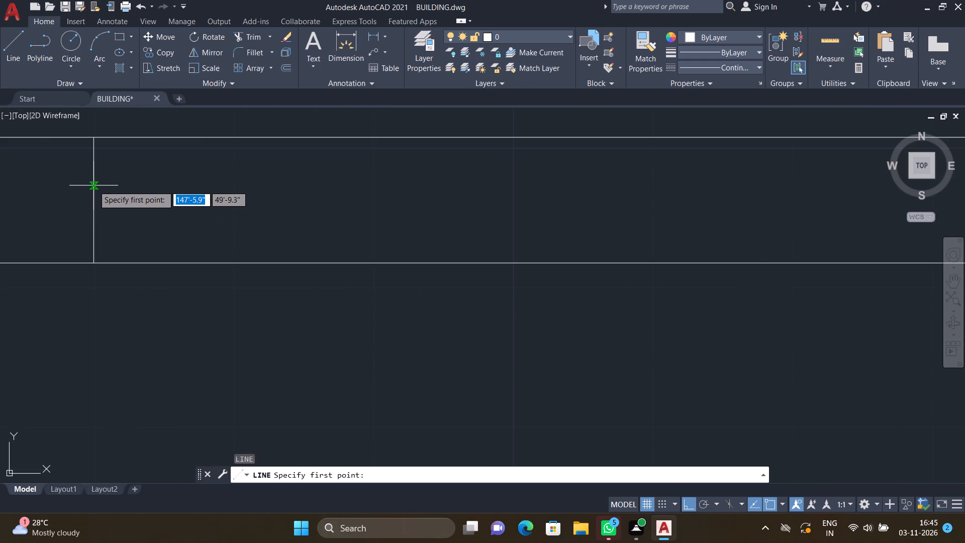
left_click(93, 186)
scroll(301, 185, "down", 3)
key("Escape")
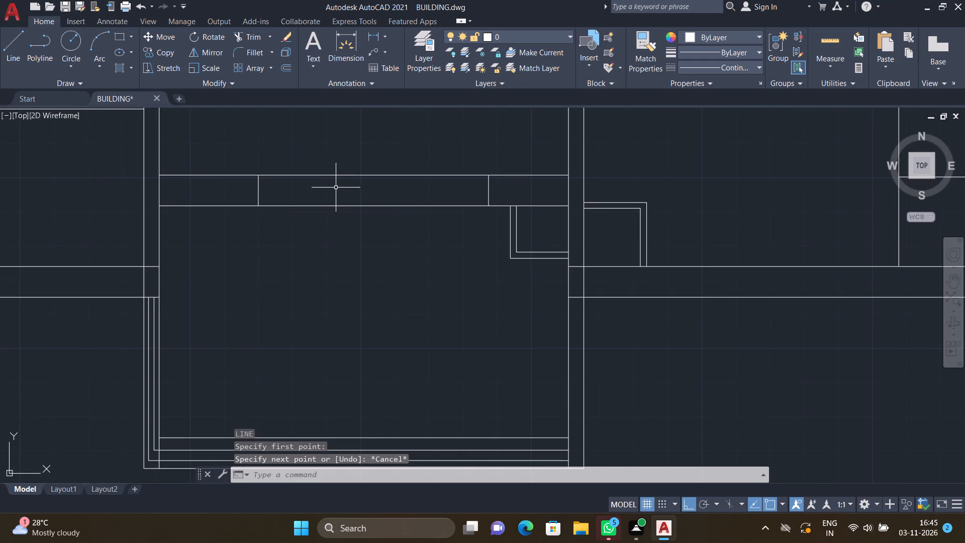
Draw a horizontal line about 5'-7.5" long between the two short vertical lines, about a third of the wall thickness below its upper edge.
key("l")
key("Return")
scroll(263, 179, "up", 2)
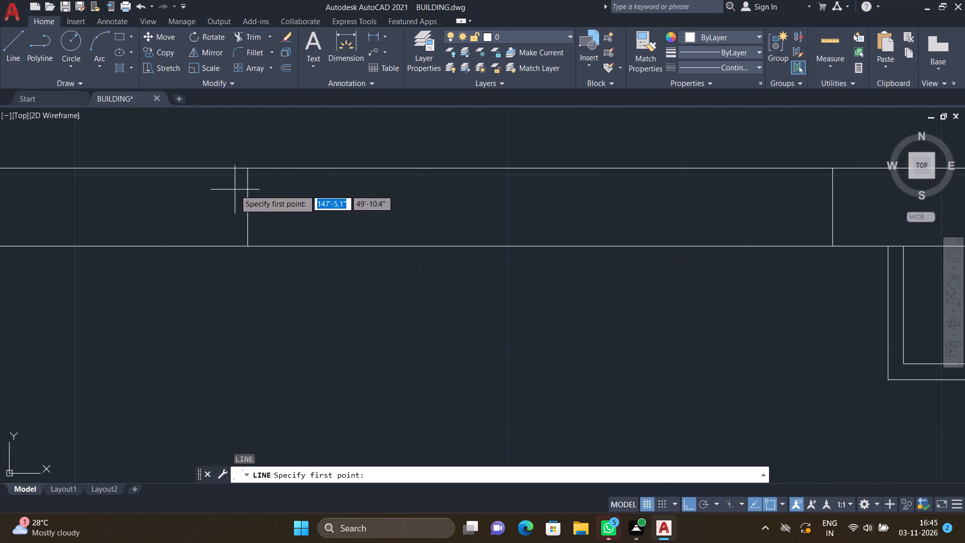
left_click(249, 192)
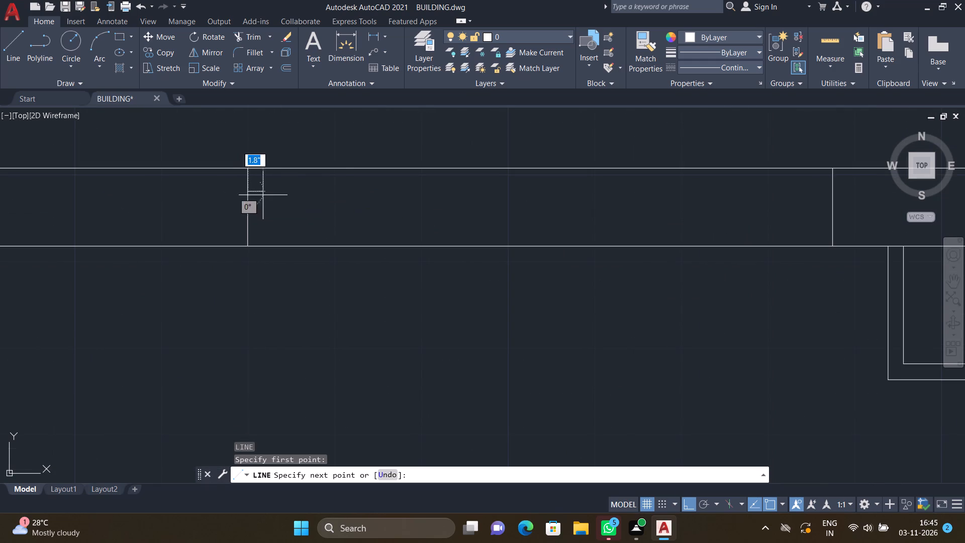
scroll(422, 202, "down", 2)
scroll(565, 206, "up", 2)
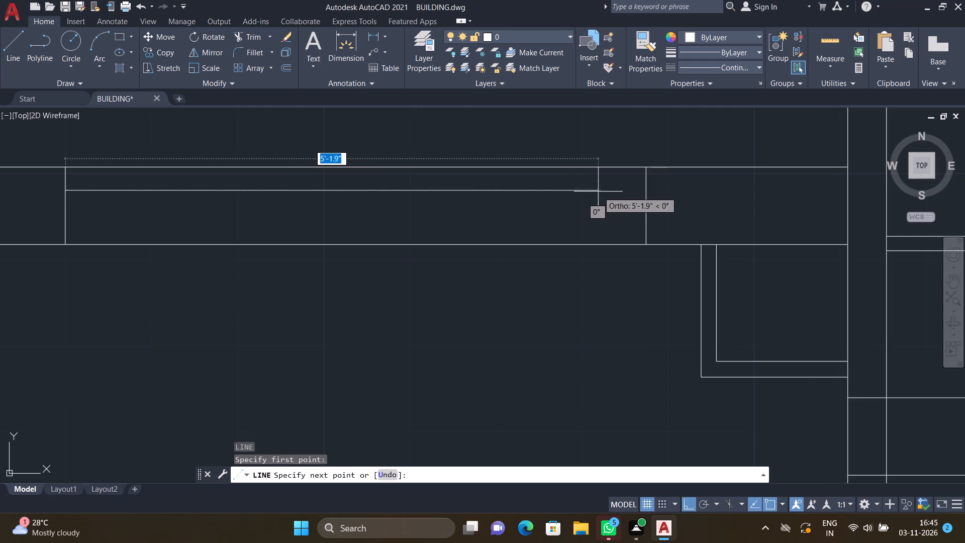
scroll(645, 187, "up", 2)
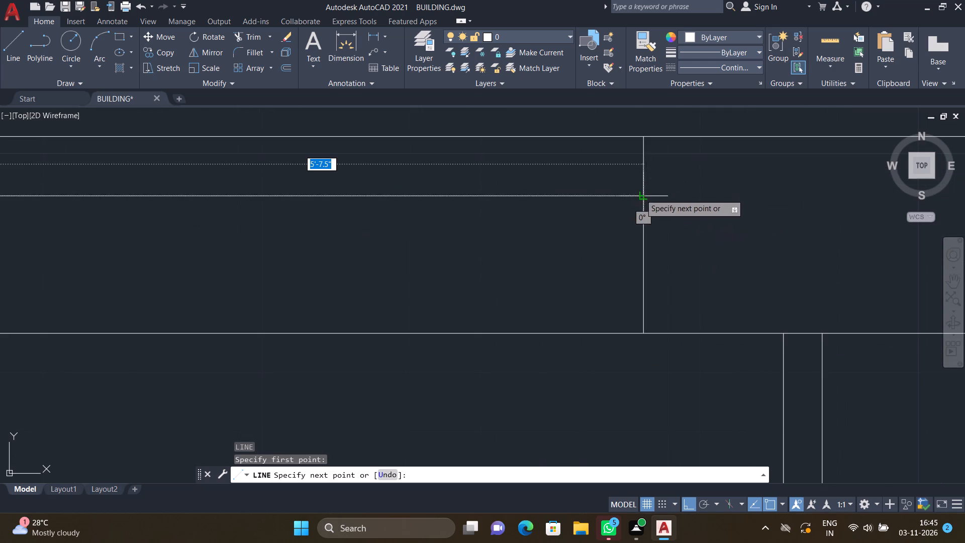
left_click(644, 199)
key("Return")
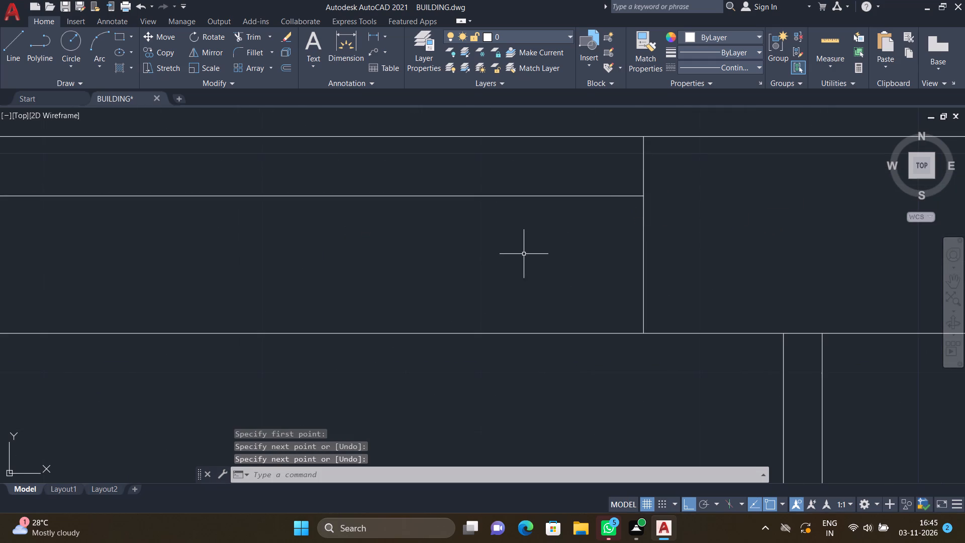
Draw a parallel horizontal line between the same two vertical lines, about two thirds of the wall thickness below its upper edge.
key("l")
key("Return")
scroll(392, 268, "down", 3)
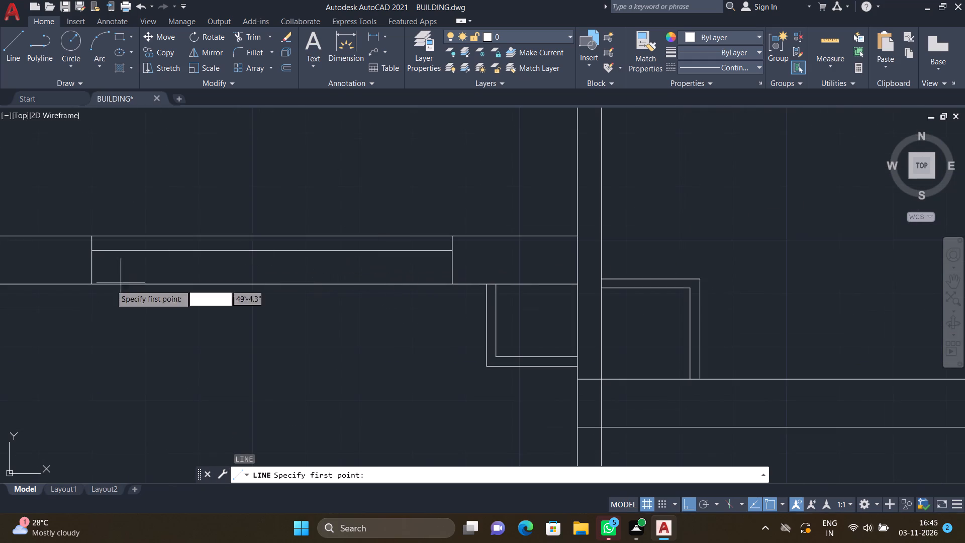
scroll(93, 268, "up", 2)
left_click_drag(88, 261, 99, 264)
scroll(294, 263, "down", 3)
scroll(477, 268, "up", 2)
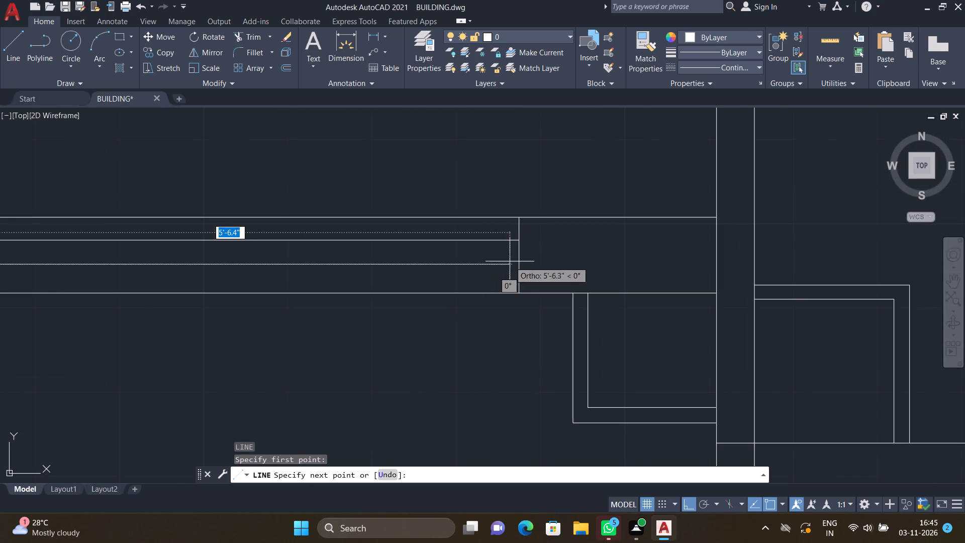
left_click(520, 263)
key("Return")
Copy the longer horizontal window symbol from the loose symbols into the lower-left room's bottom wall, between the wardrobe and the bottom bay.
scroll(485, 273, "down", 5)
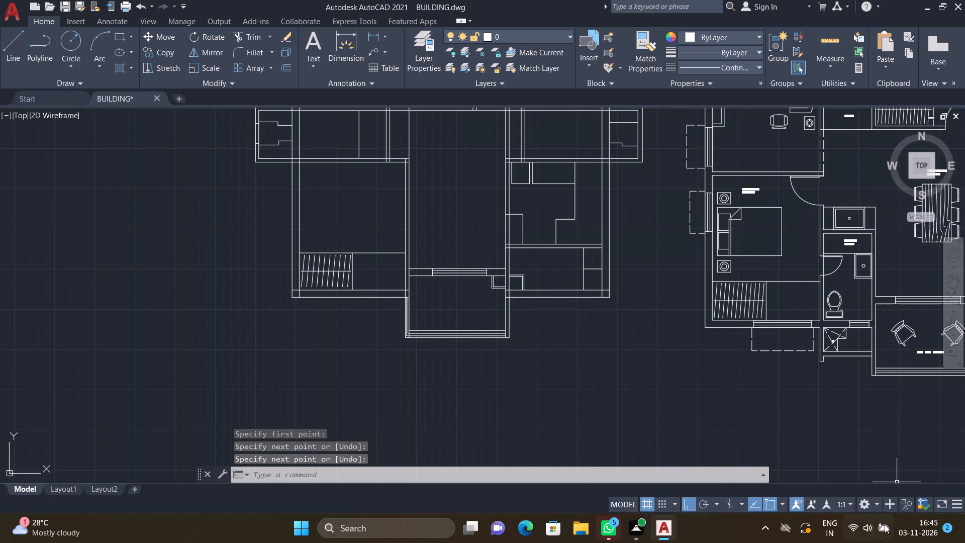
scroll(754, 448, "down", 3)
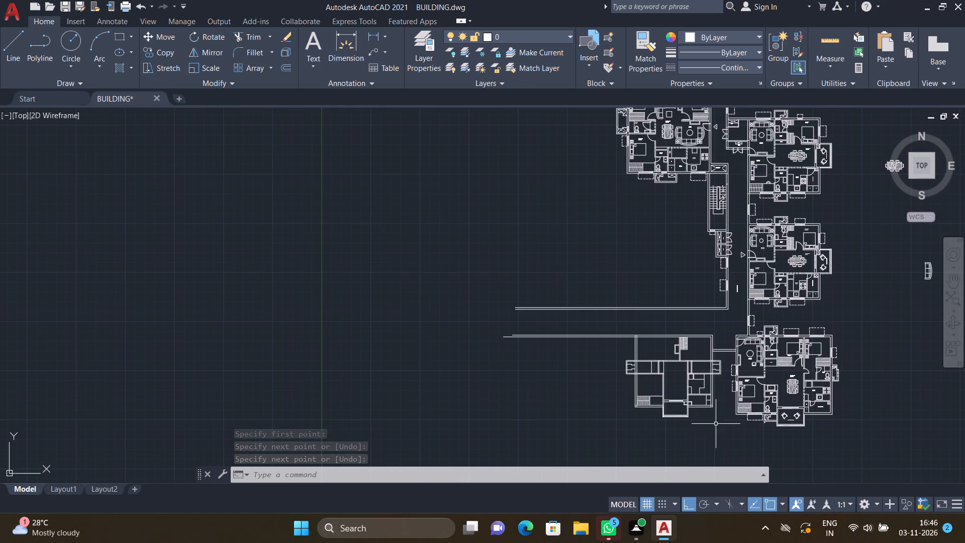
scroll(652, 407, "up", 3)
scroll(570, 354, "down", 3)
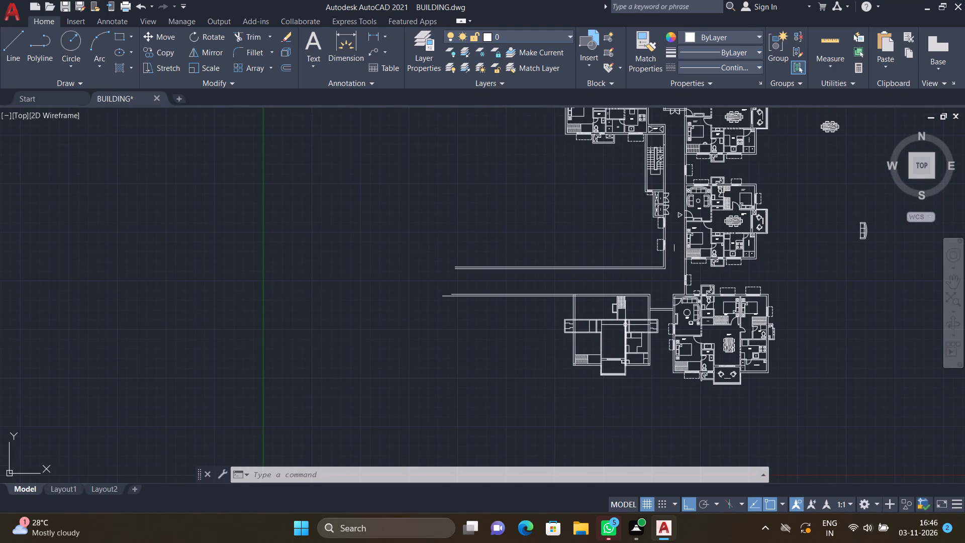
scroll(516, 307, "down", 3)
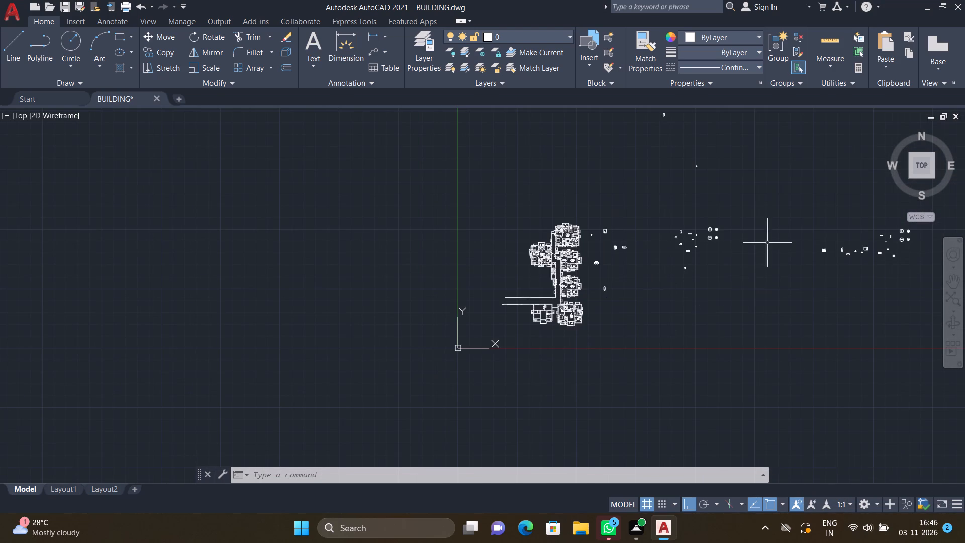
scroll(694, 233, "up", 3)
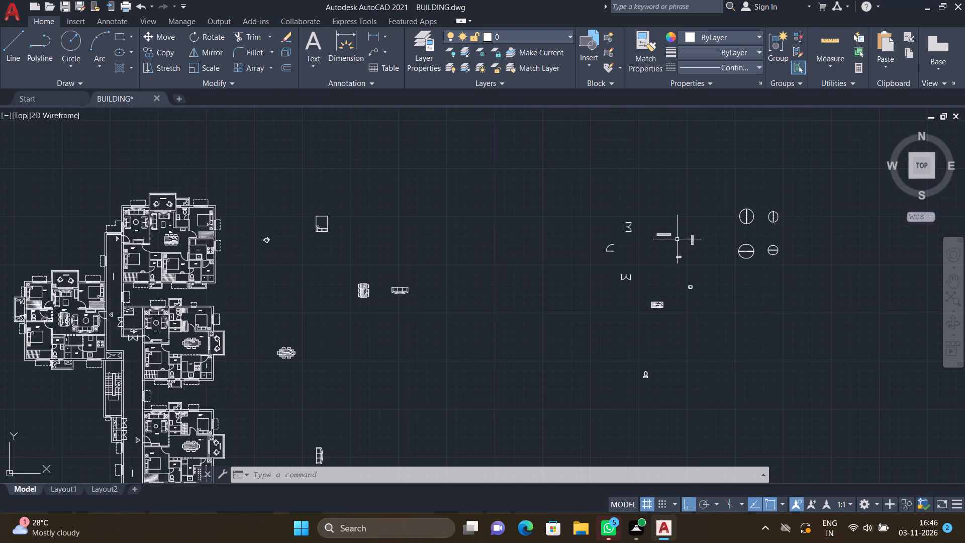
scroll(675, 239, "up", 2)
type("CO")
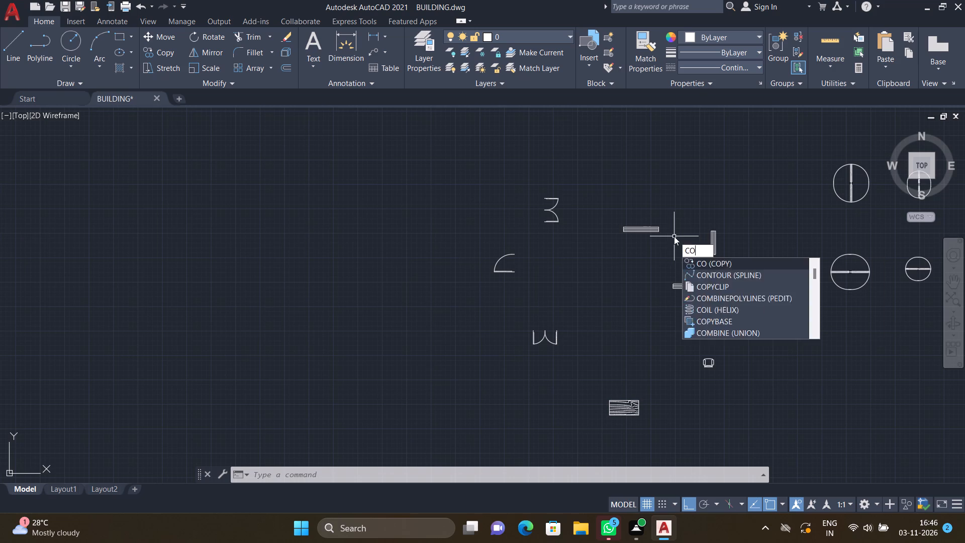
key("Return")
left_click_drag(675, 248, 669, 245)
left_click(598, 196)
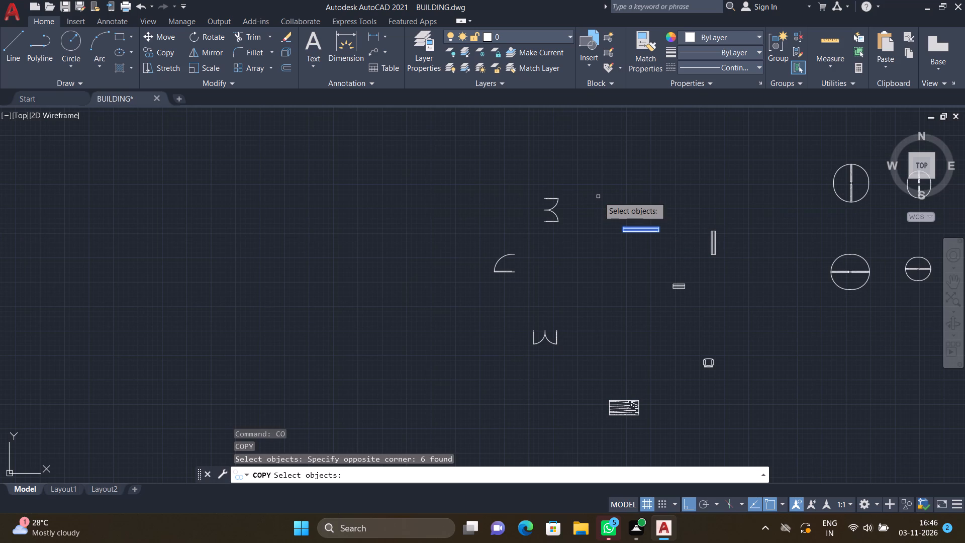
key("Return")
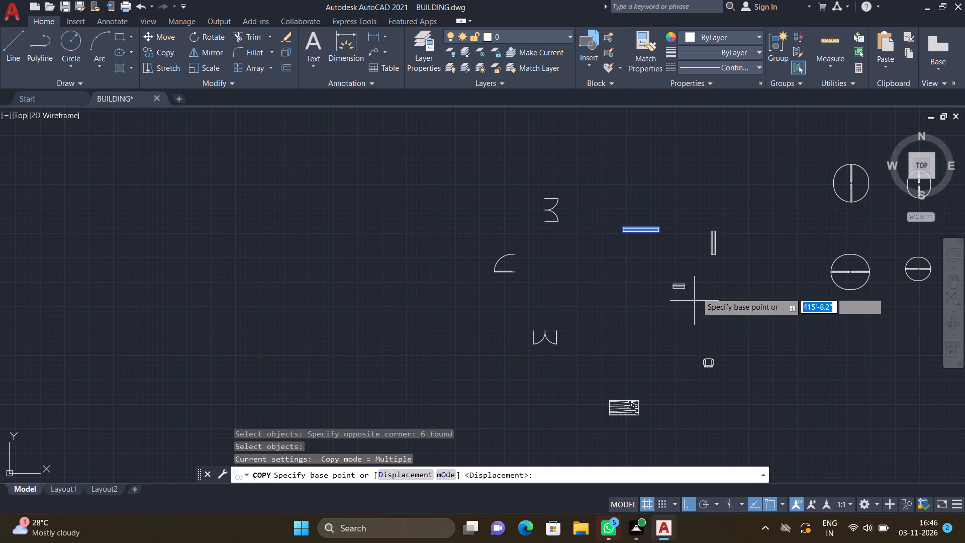
scroll(602, 276, "up", 1)
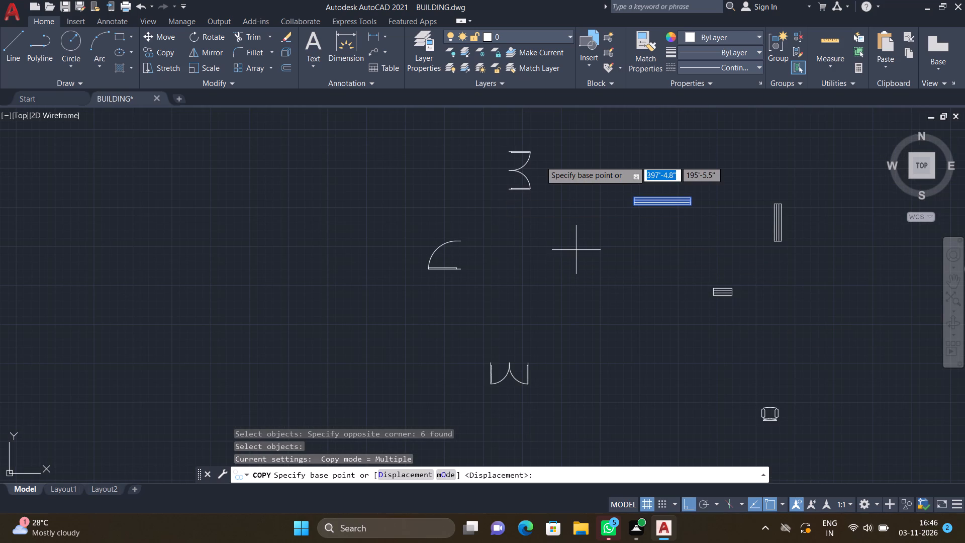
scroll(642, 196, "up", 3)
left_click(597, 205)
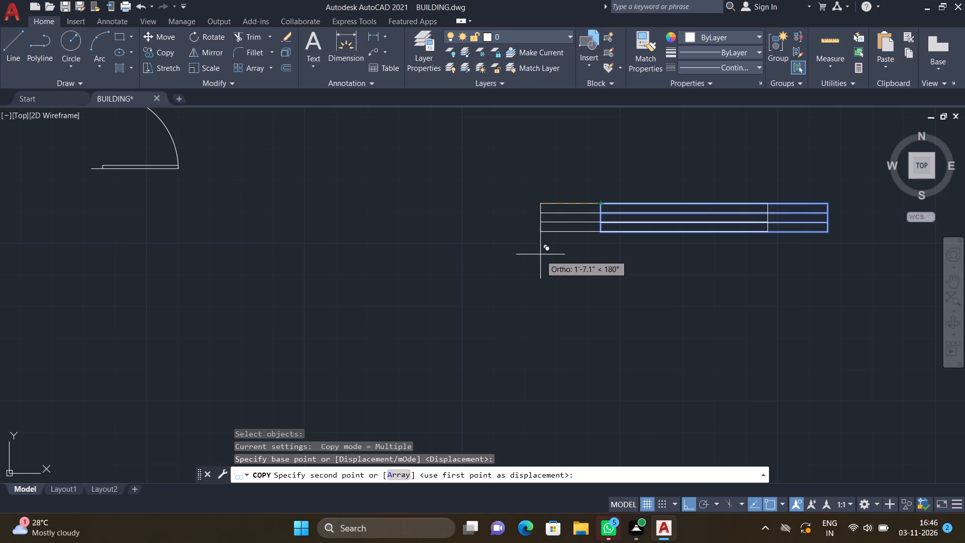
key("F8")
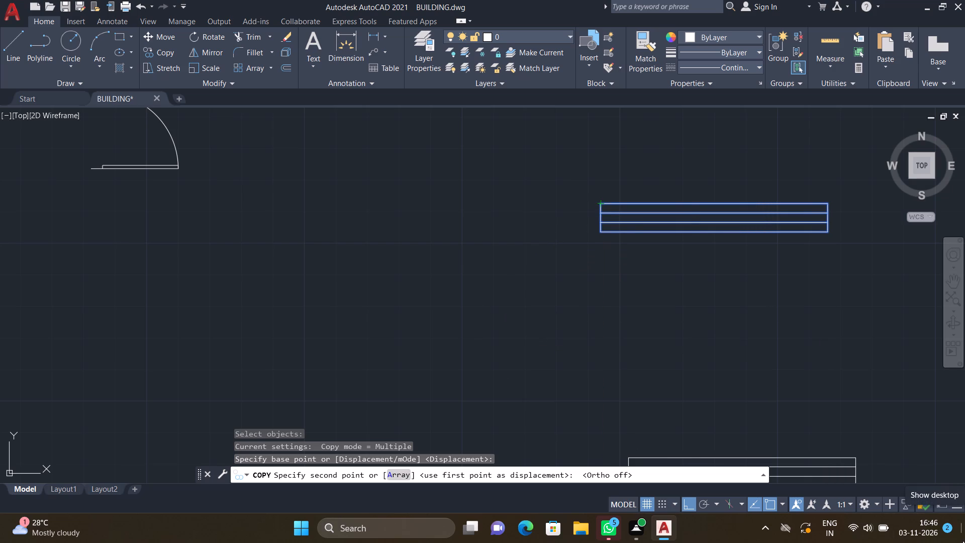
scroll(962, 540, "down", 4)
scroll(774, 446, "down", 5)
middle_click_drag(587, 414, 543, 308)
scroll(542, 305, "down", 4)
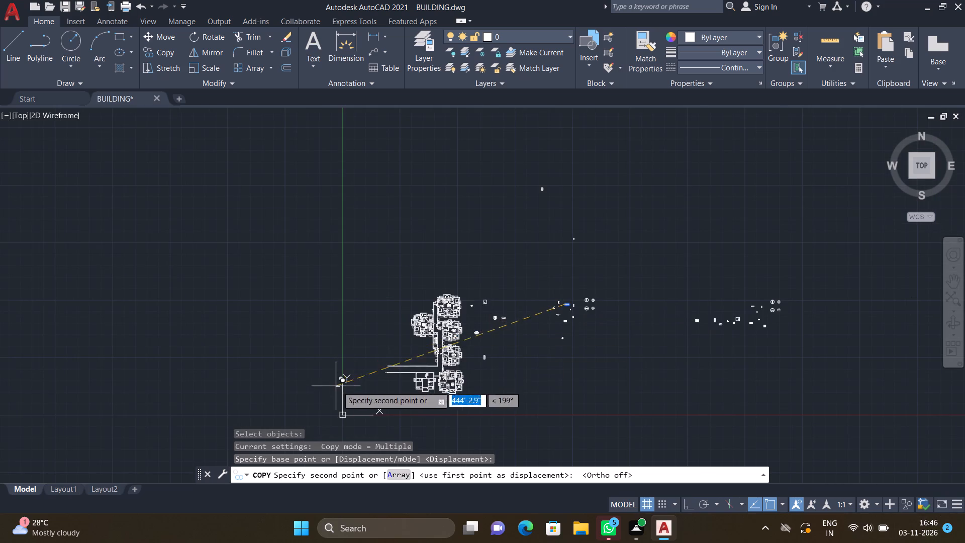
scroll(414, 415, "up", 3)
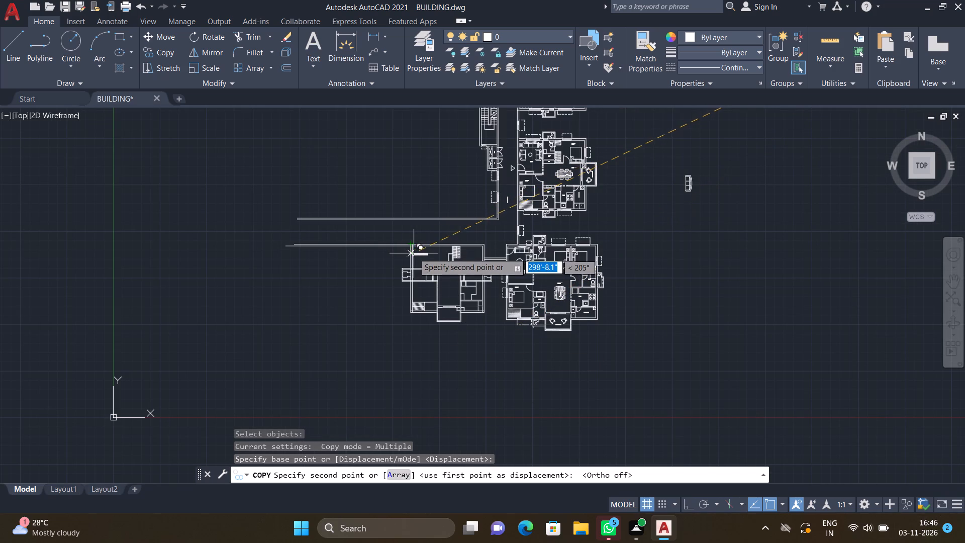
scroll(457, 327, "up", 3)
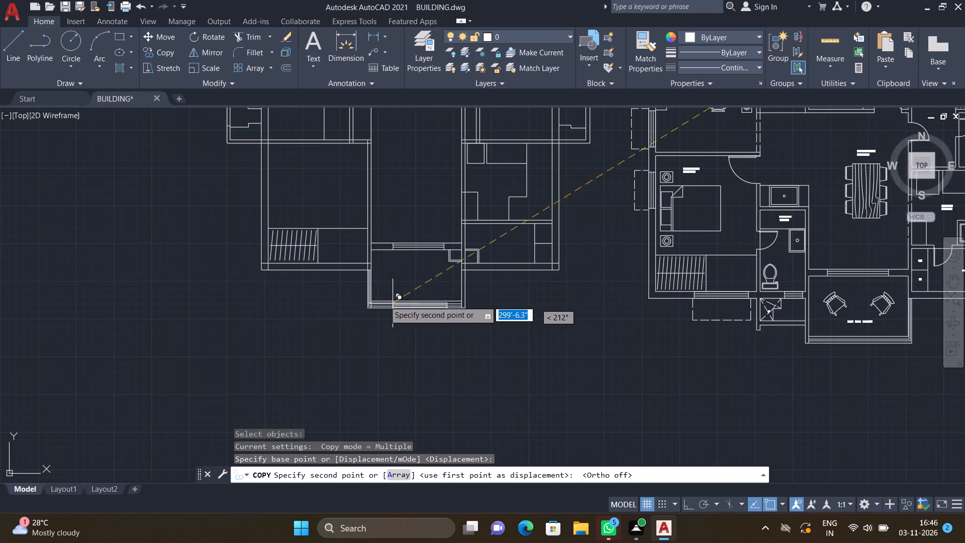
scroll(313, 294, "up", 3)
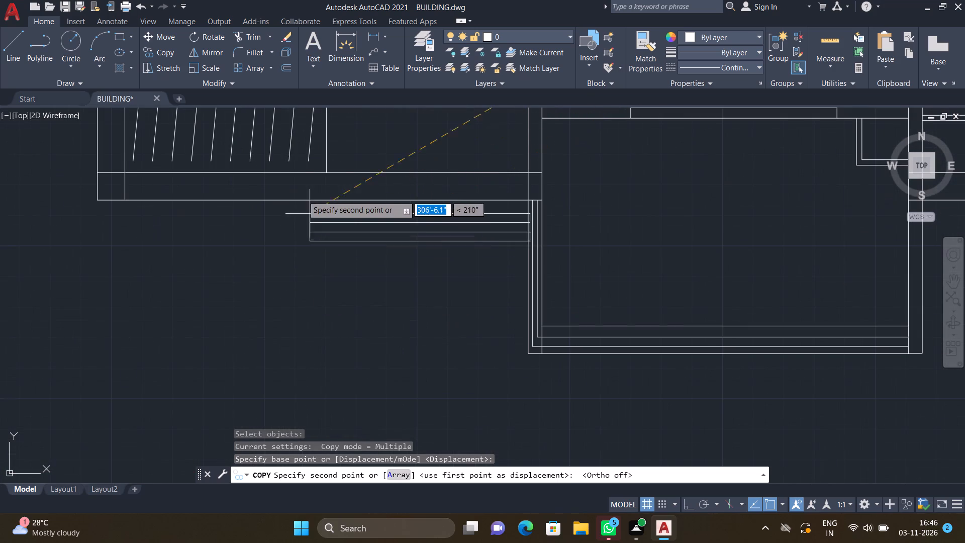
scroll(277, 180, "up", 2)
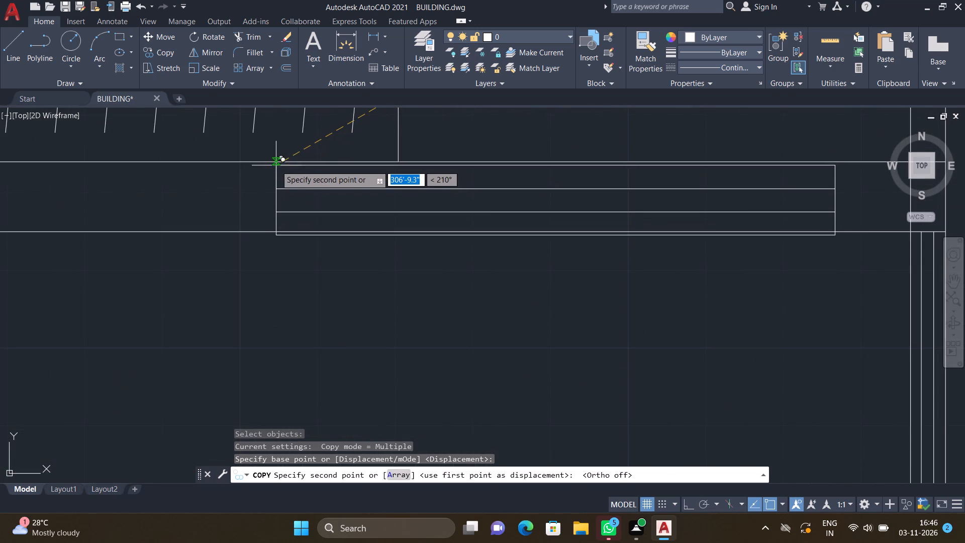
left_click(275, 161)
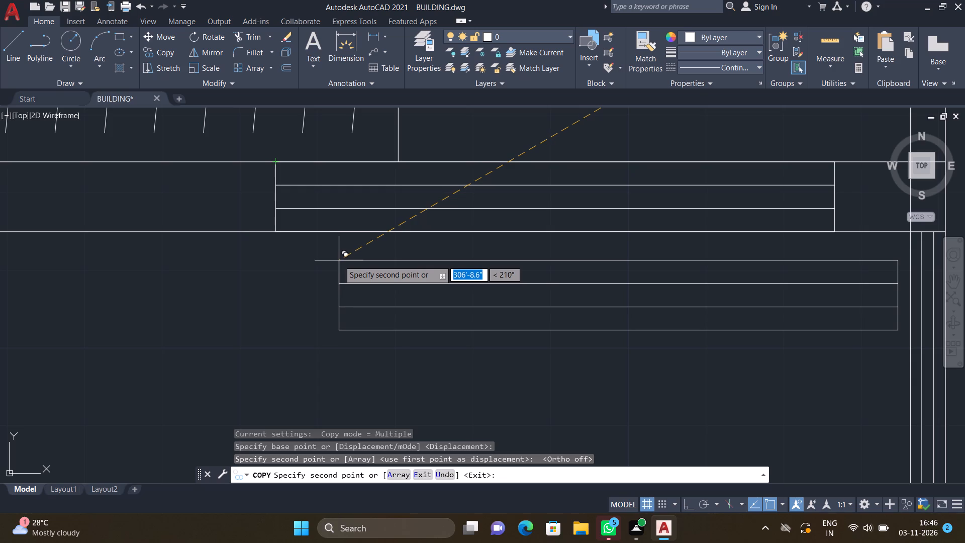
key("Return")
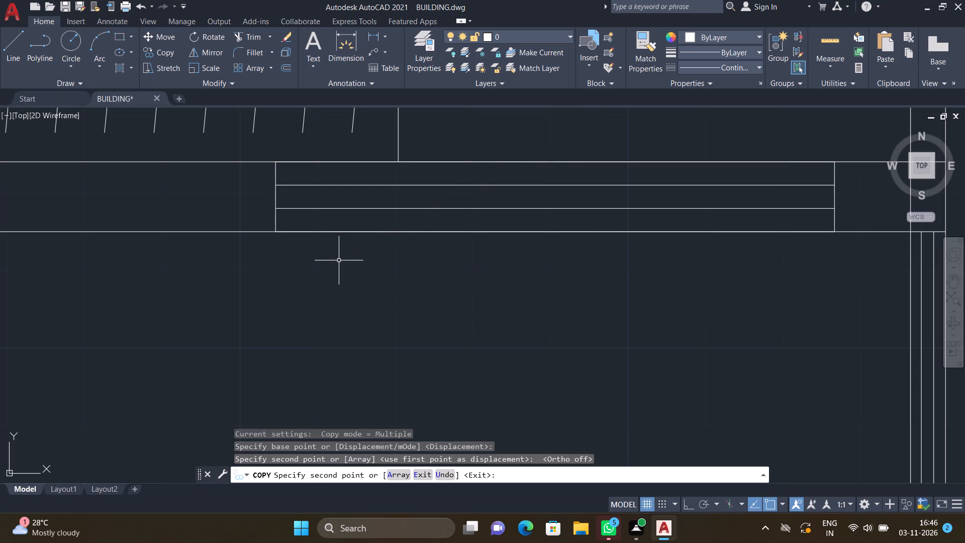
Copy the vertical window symbol from the loose symbols into the upper-left room's left exterior wall, above the projecting side bay.
scroll(336, 272, "down", 3)
scroll(411, 287, "down", 1)
middle_click_drag(403, 288, 360, 338)
scroll(367, 337, "down", 4)
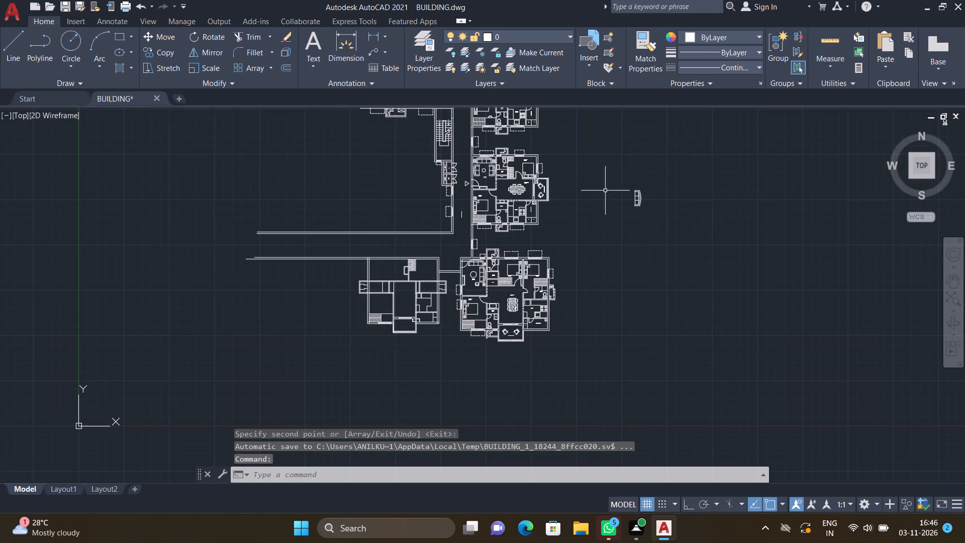
middle_click_drag(636, 156, 548, 265)
scroll(547, 269, "down", 3)
scroll(617, 229, "up", 4)
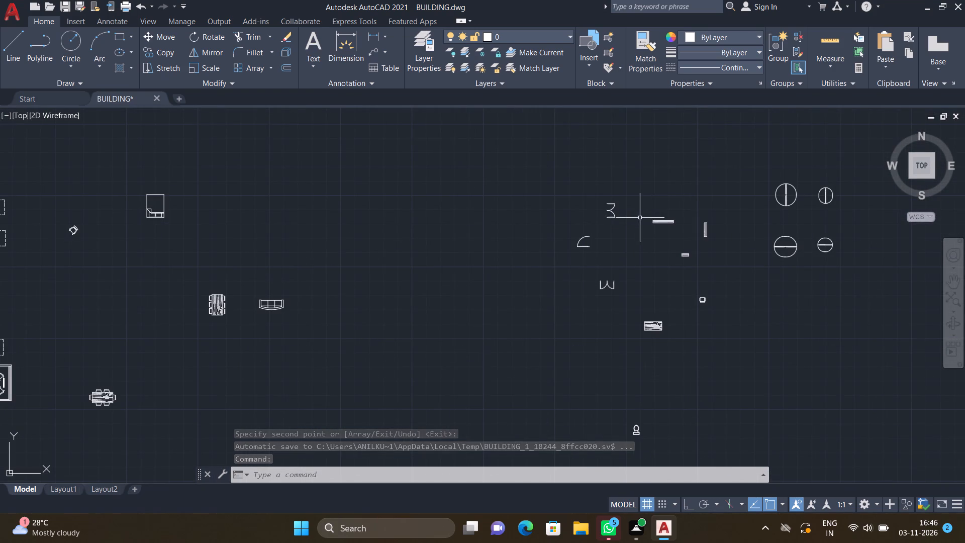
scroll(705, 236, "up", 2)
key("c")
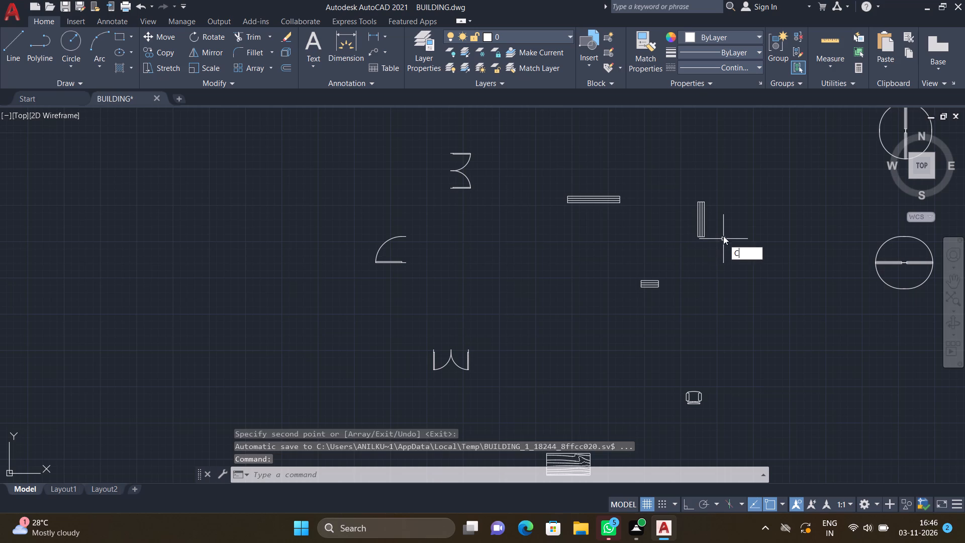
key("o")
key("Return")
left_click_drag(721, 261, 712, 254)
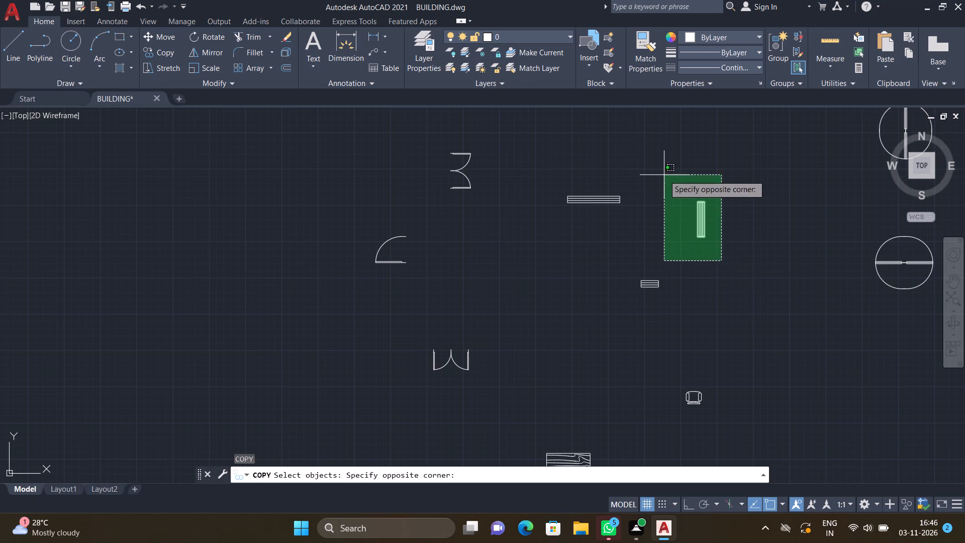
left_click(664, 158)
key("Return")
scroll(698, 203, "up", 3)
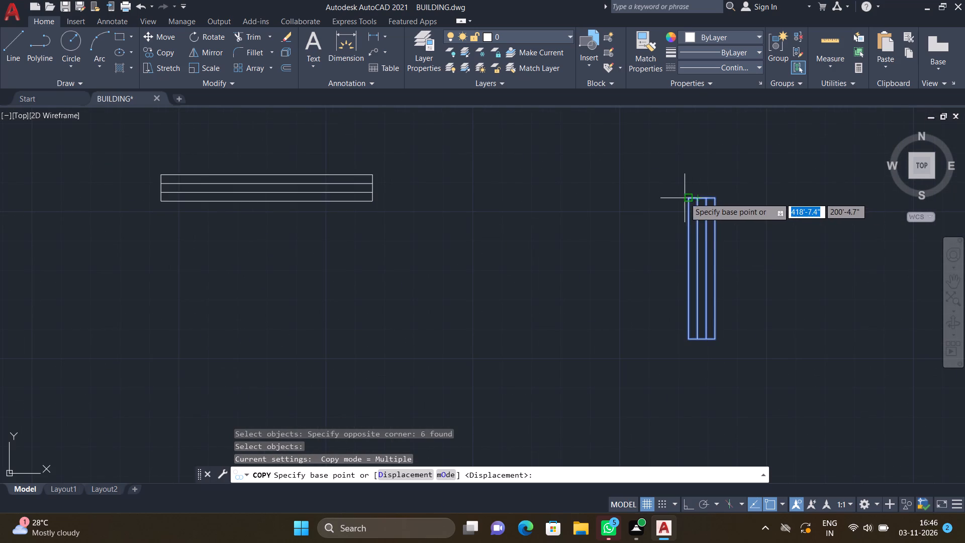
left_click(688, 197)
scroll(583, 293, "down", 5)
scroll(506, 328, "down", 5)
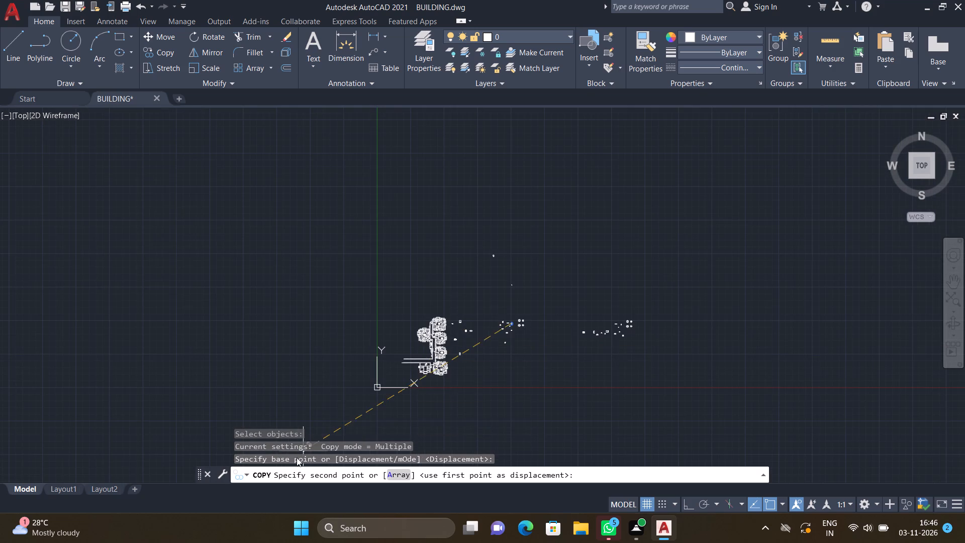
scroll(392, 402, "up", 3)
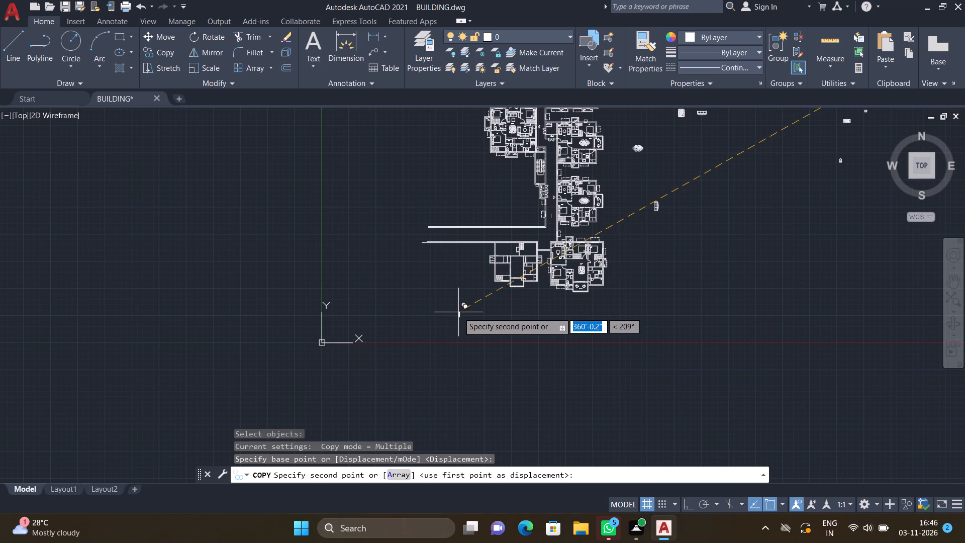
scroll(492, 279, "up", 3)
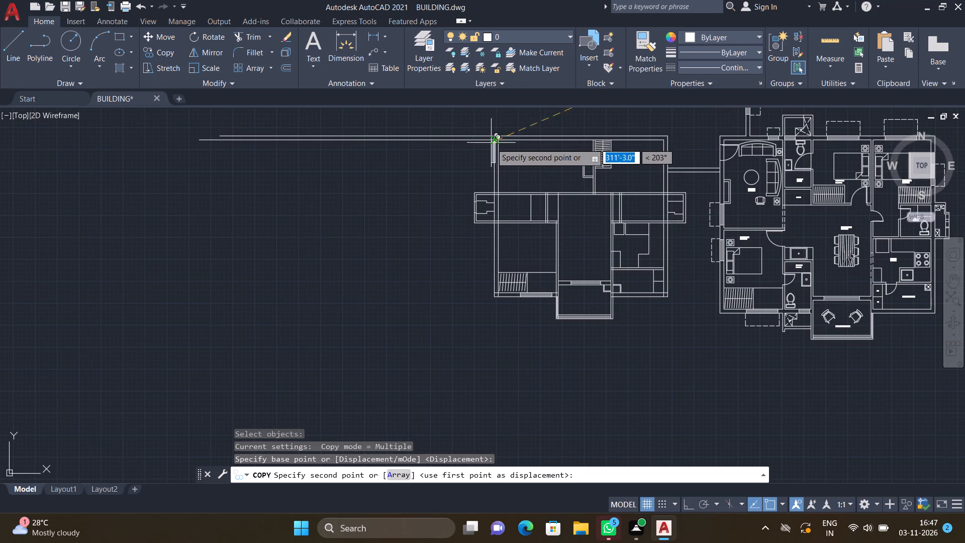
scroll(488, 161, "up", 5)
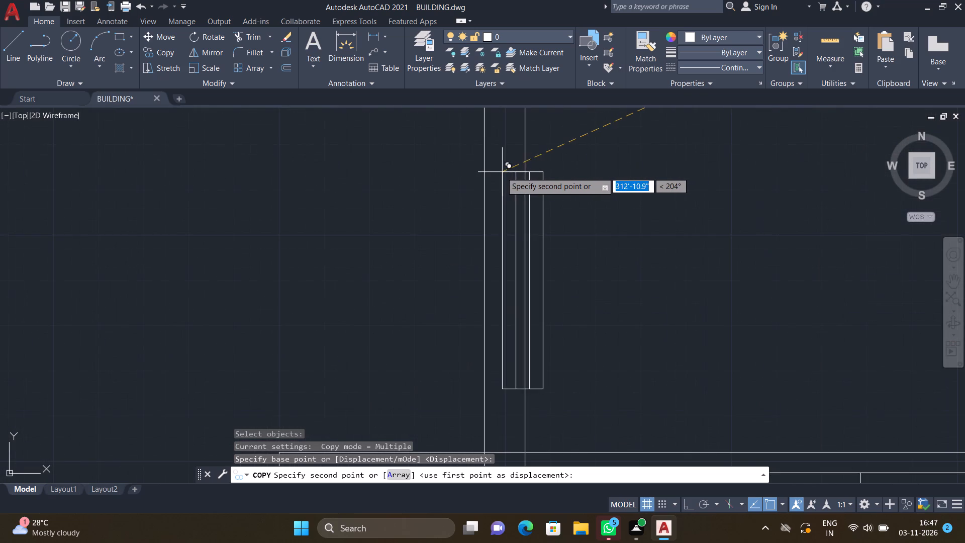
scroll(490, 174, "up", 3)
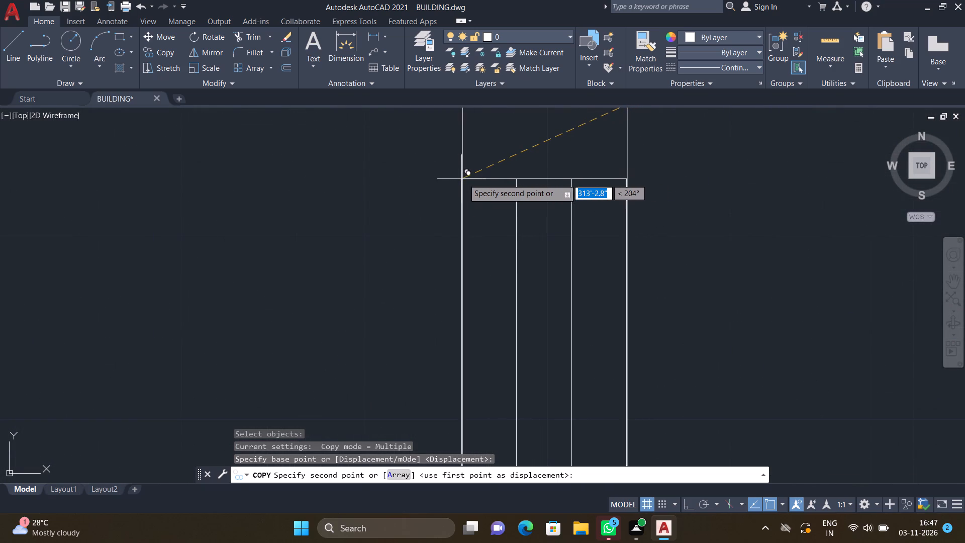
left_click(463, 175)
Place a second copy of the vertical window in the lower-left room's left exterior wall, just below the projecting side bay.
scroll(478, 185, "down", 6)
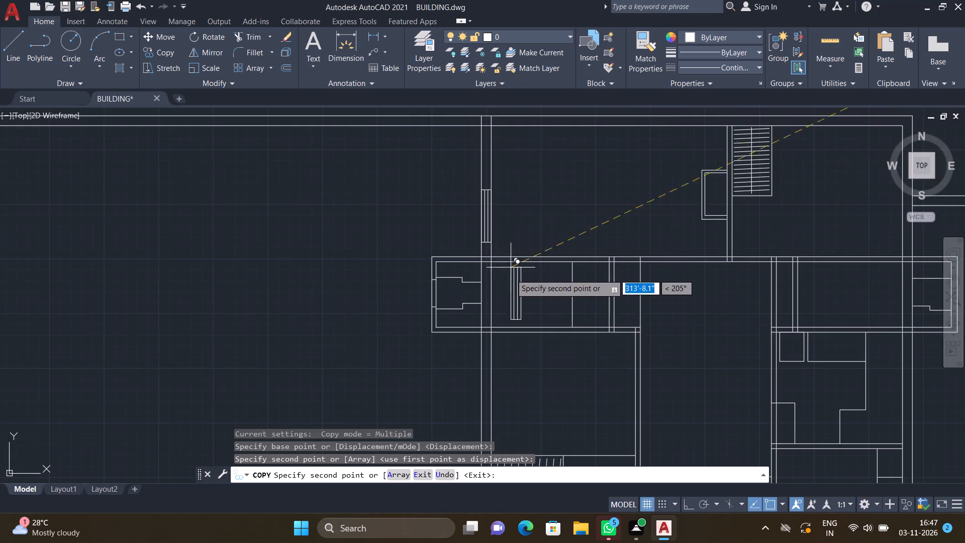
scroll(511, 304, "down", 1)
middle_click_drag(507, 366, 451, 285)
scroll(450, 282, "down", 2)
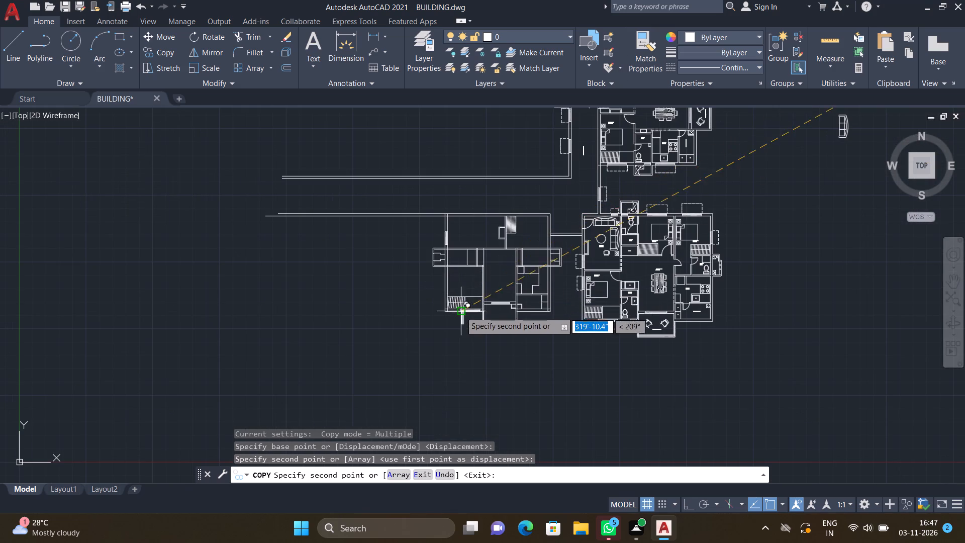
scroll(443, 277, "up", 6)
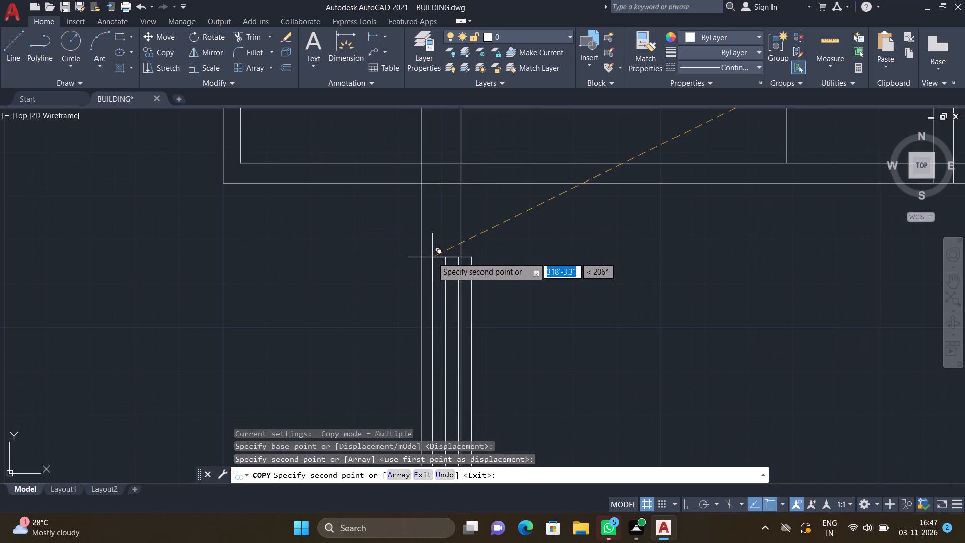
left_click(422, 250)
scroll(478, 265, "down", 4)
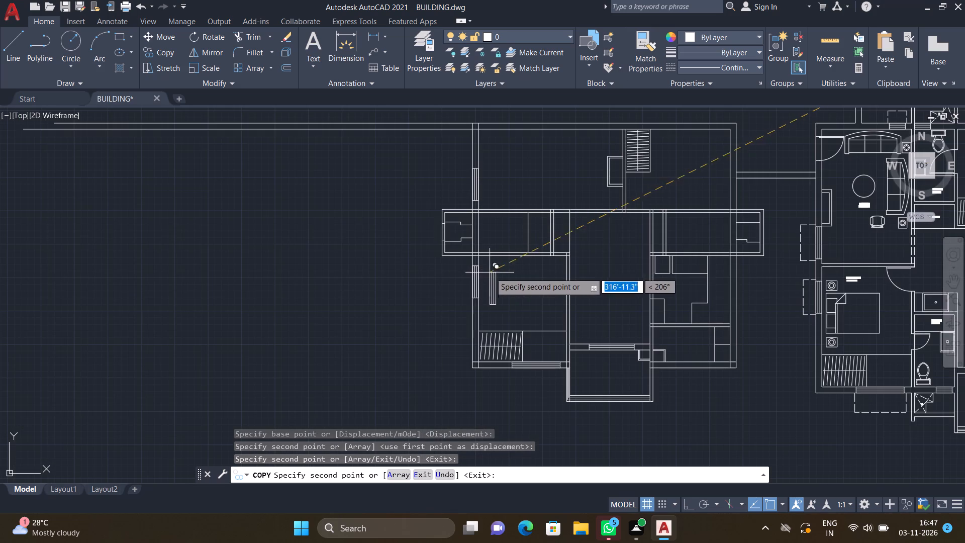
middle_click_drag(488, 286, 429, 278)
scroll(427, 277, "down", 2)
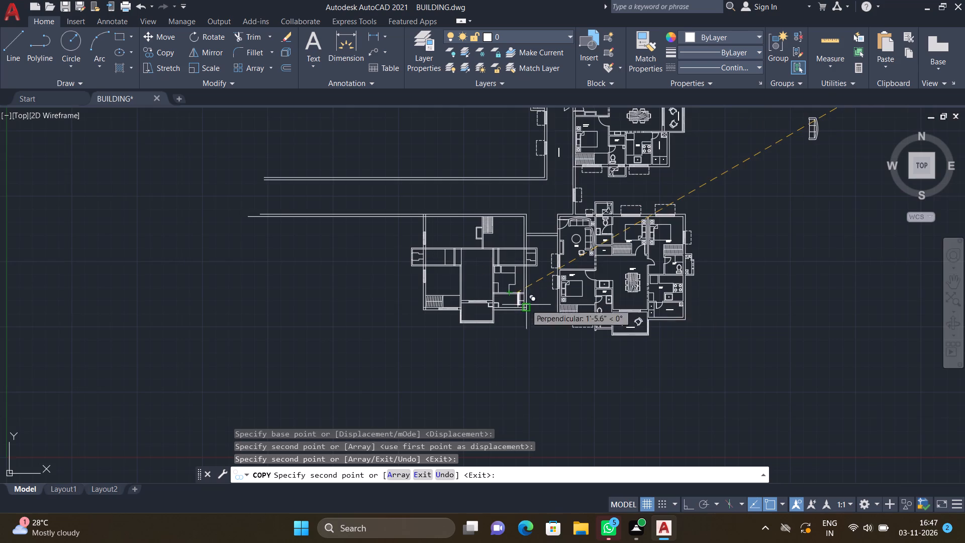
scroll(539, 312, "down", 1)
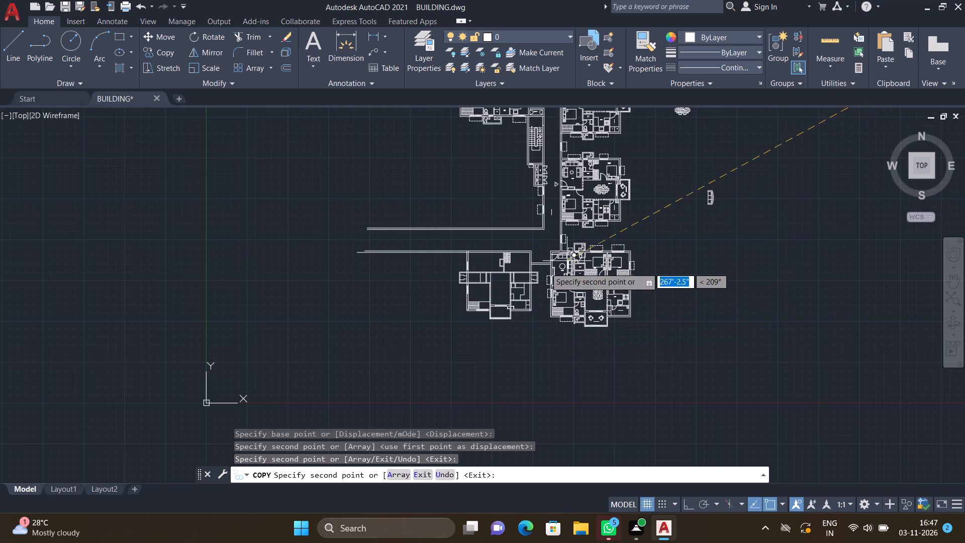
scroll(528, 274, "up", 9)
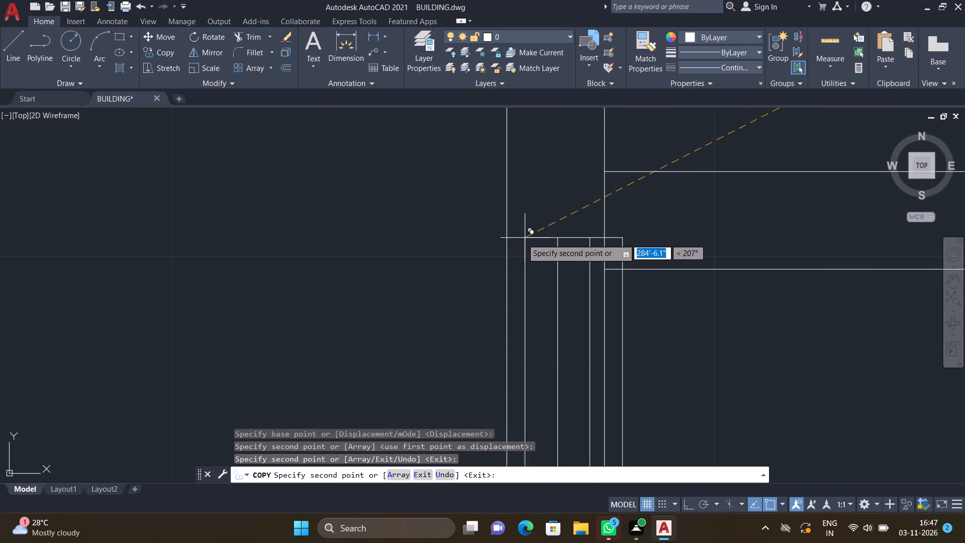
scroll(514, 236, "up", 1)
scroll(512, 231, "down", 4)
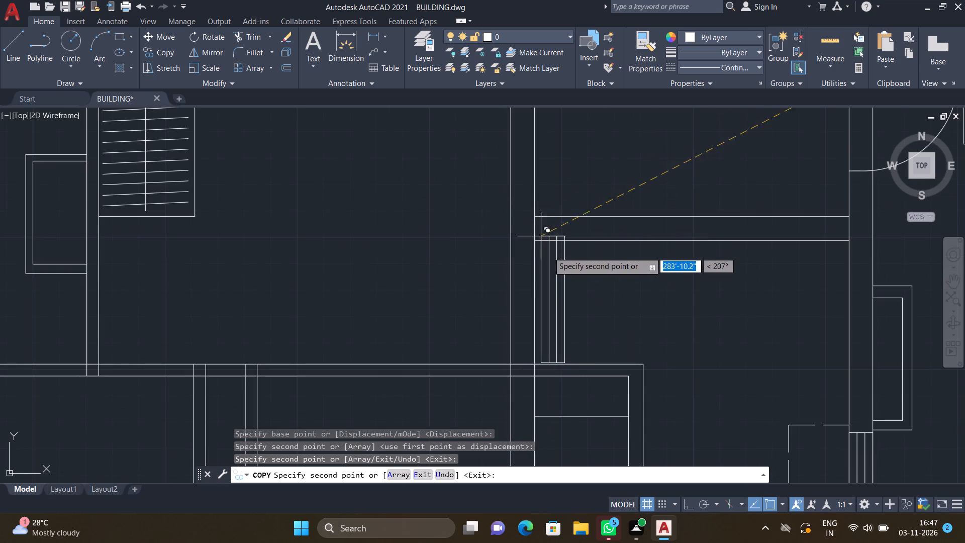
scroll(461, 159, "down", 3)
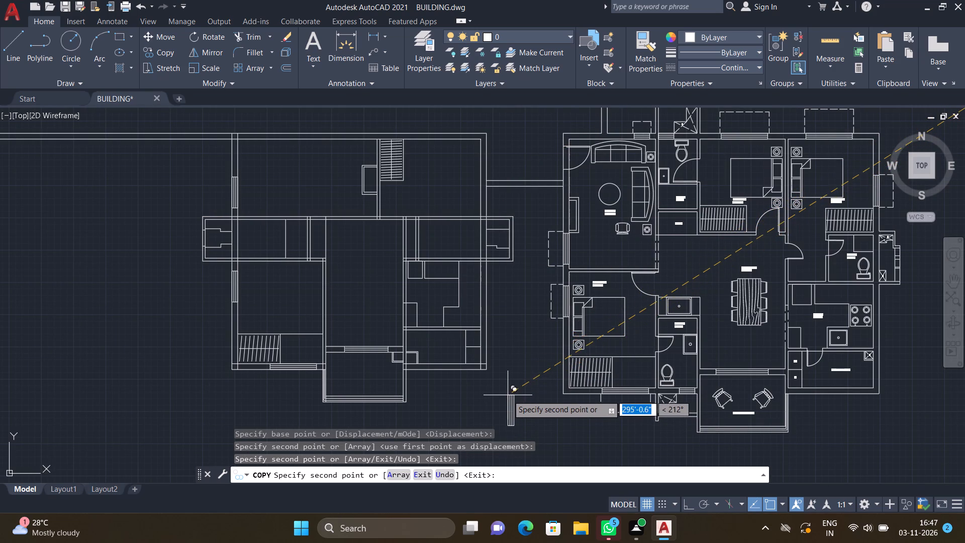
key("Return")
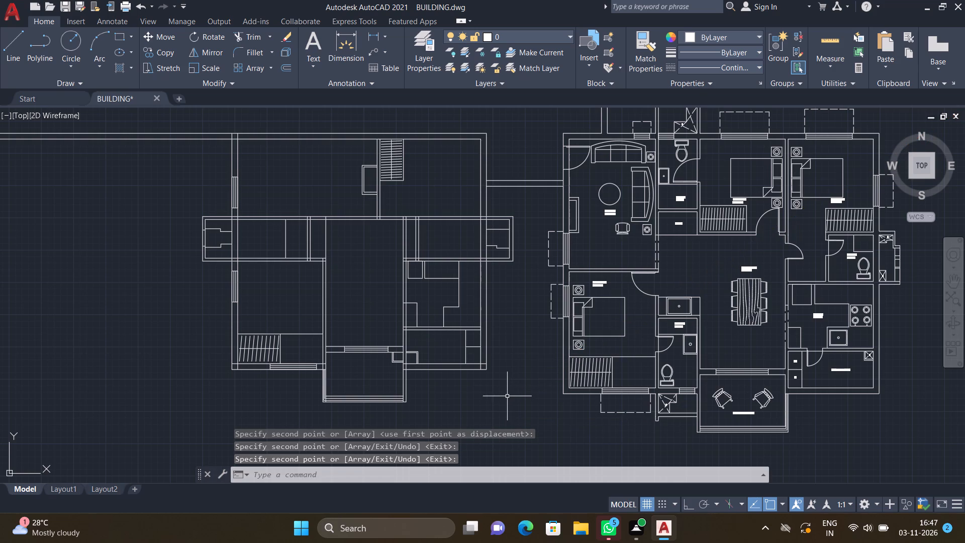
Rotate the vertical window symbol among the loose symbols 90° clockwise about its lower-left corner, making it horizontal.
scroll(510, 386, "down", 3)
middle_click_drag(532, 399, 532, 399)
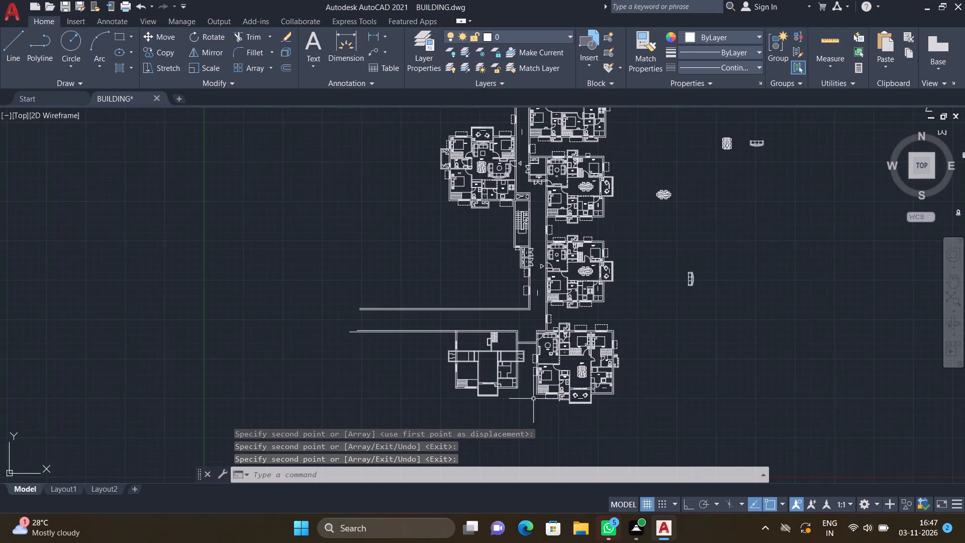
middle_click_drag(532, 399, 488, 402)
scroll(489, 403, "down", 3)
scroll(614, 356, "up", 3)
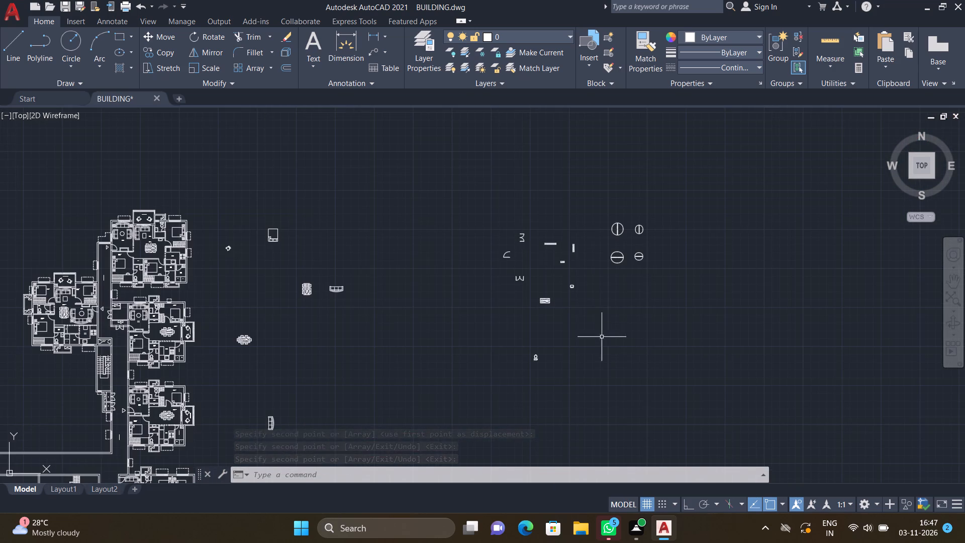
scroll(559, 248, "up", 3)
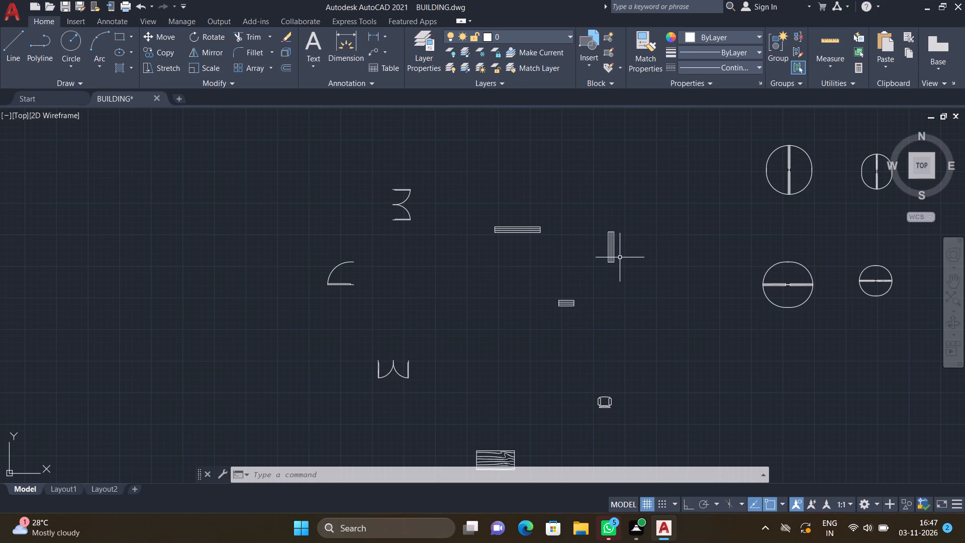
key("r")
key("o")
key("Return")
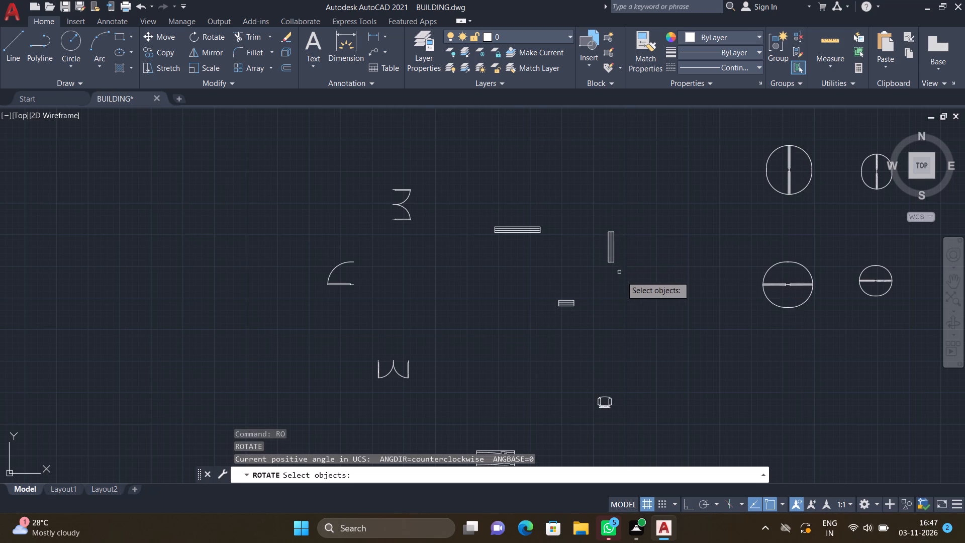
left_click_drag(629, 284, 613, 269)
left_click(580, 194)
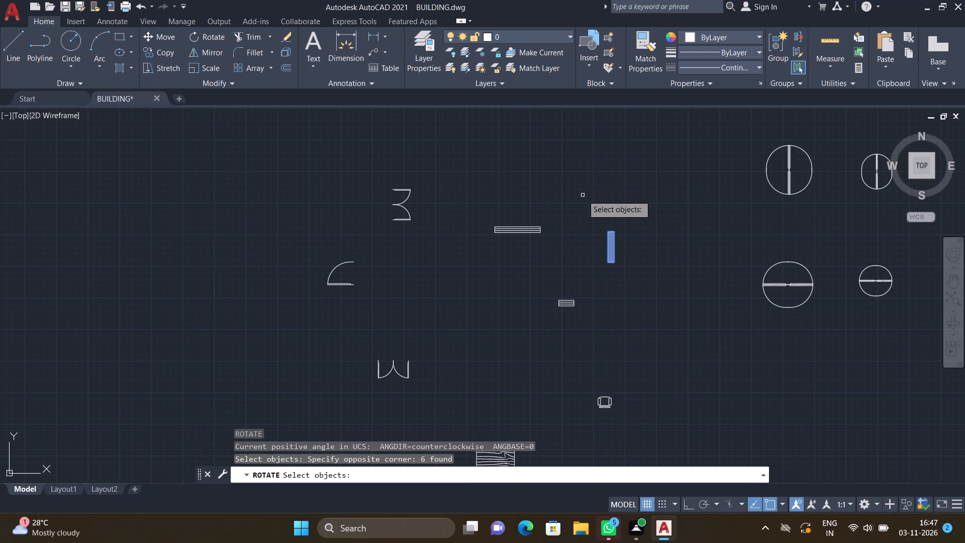
key("F8")
key("Return")
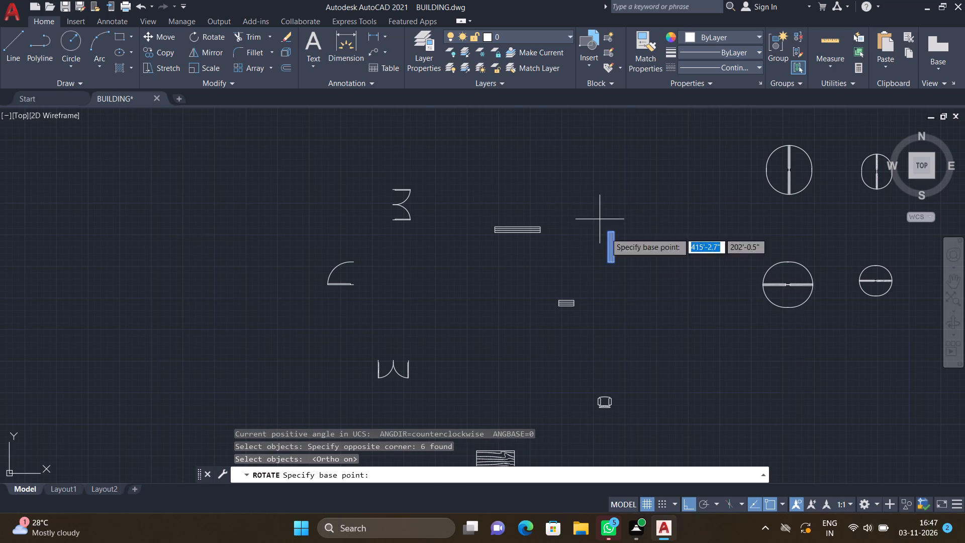
scroll(609, 263, "up", 3)
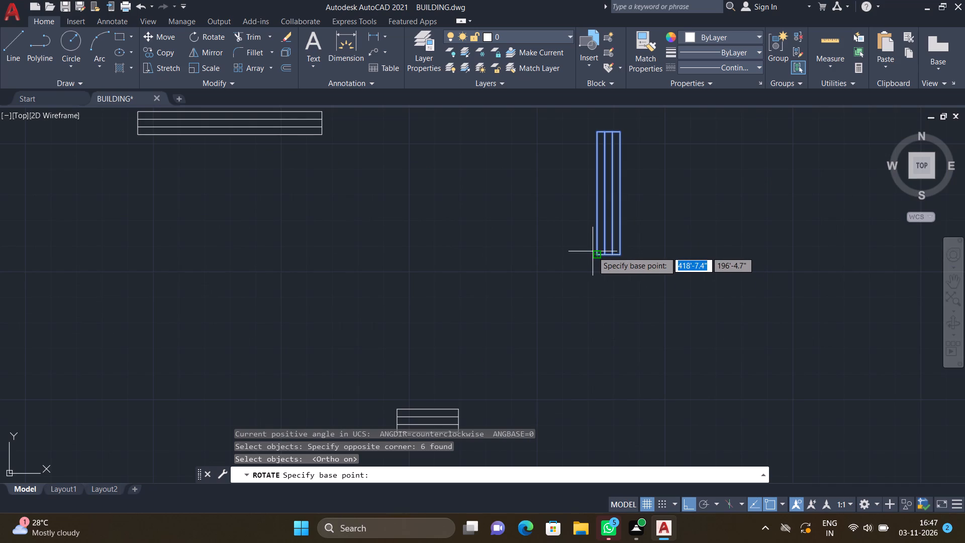
left_click(599, 259)
left_click(578, 343)
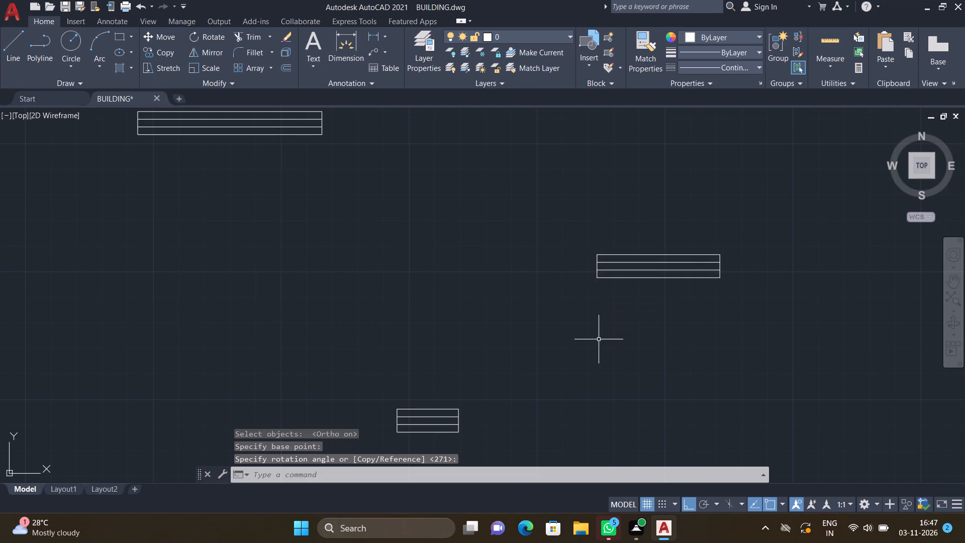
Copy the rotated horizontal window symbol by its upper-left corner into the short horizontal wall linking the new unit to the furnished unit beside it.
key("c")
key("o")
key("Return")
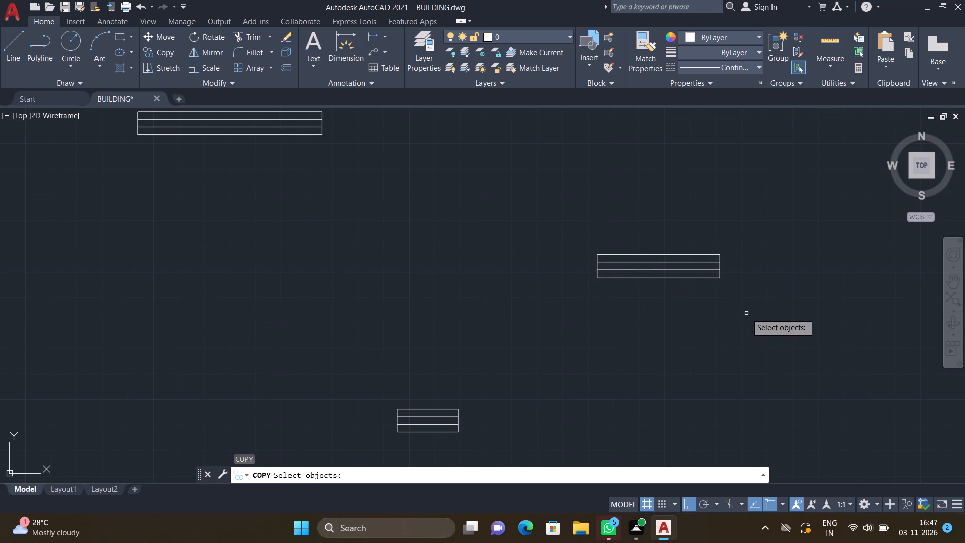
left_click_drag(746, 312, 730, 301)
left_click(526, 175)
key("Return")
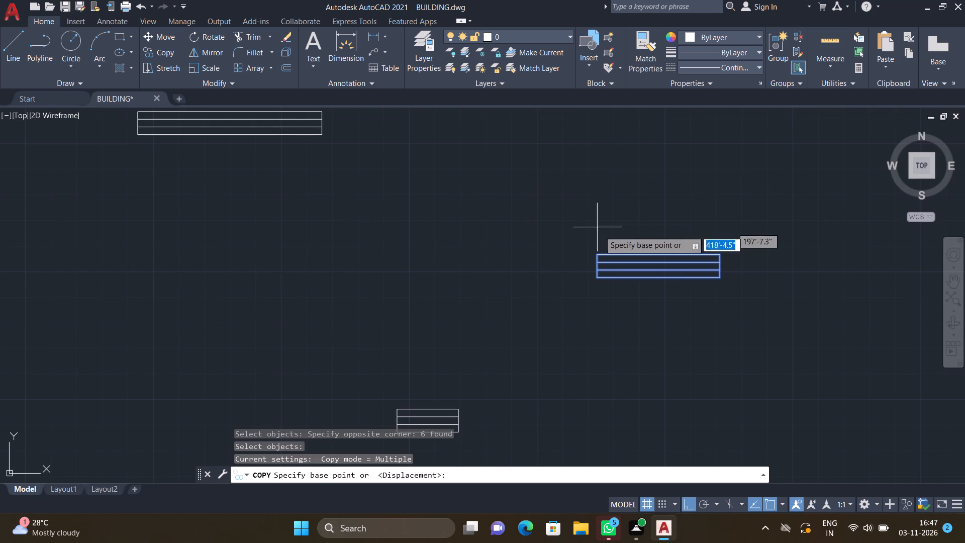
scroll(611, 252, "up", 2)
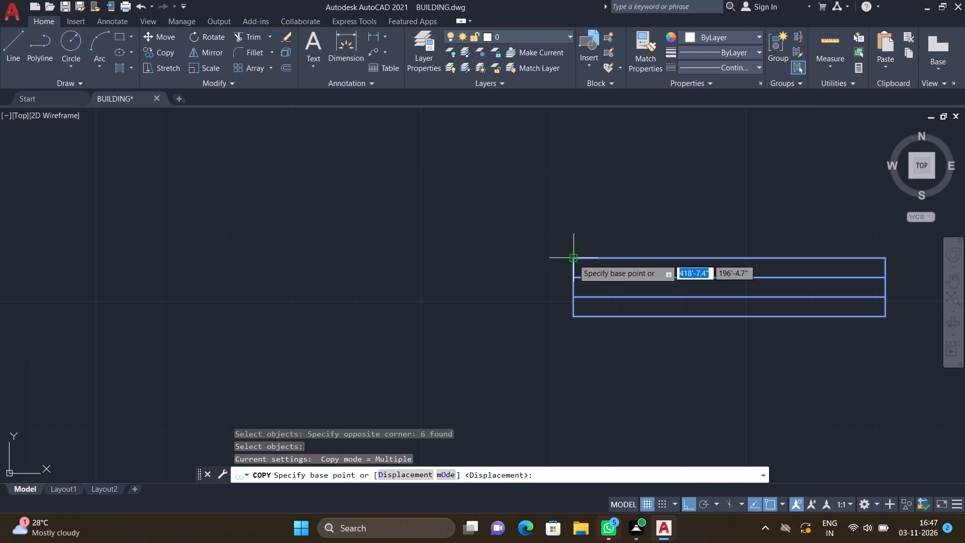
left_click(573, 259)
scroll(494, 287, "down", 2)
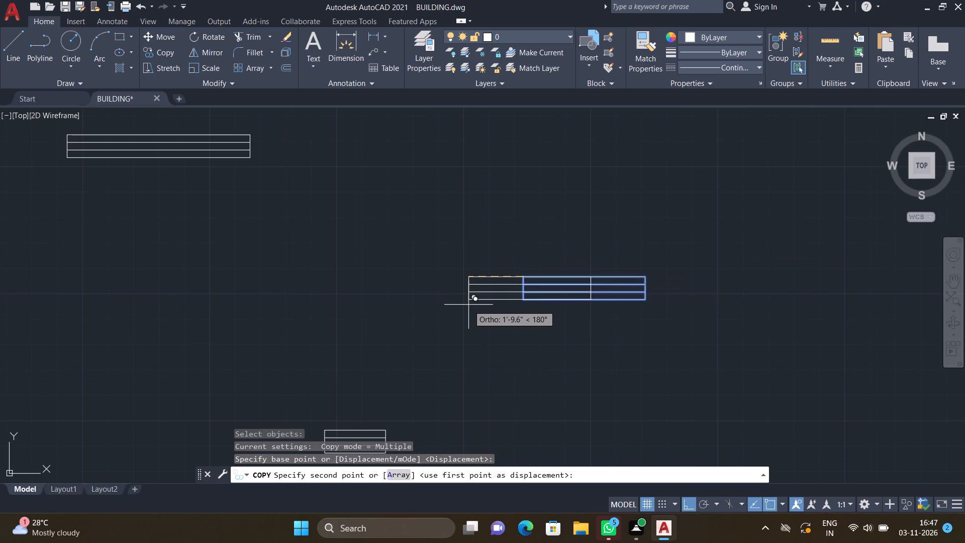
key("F8")
scroll(463, 290, "down", 5)
scroll(298, 393, "down", 5)
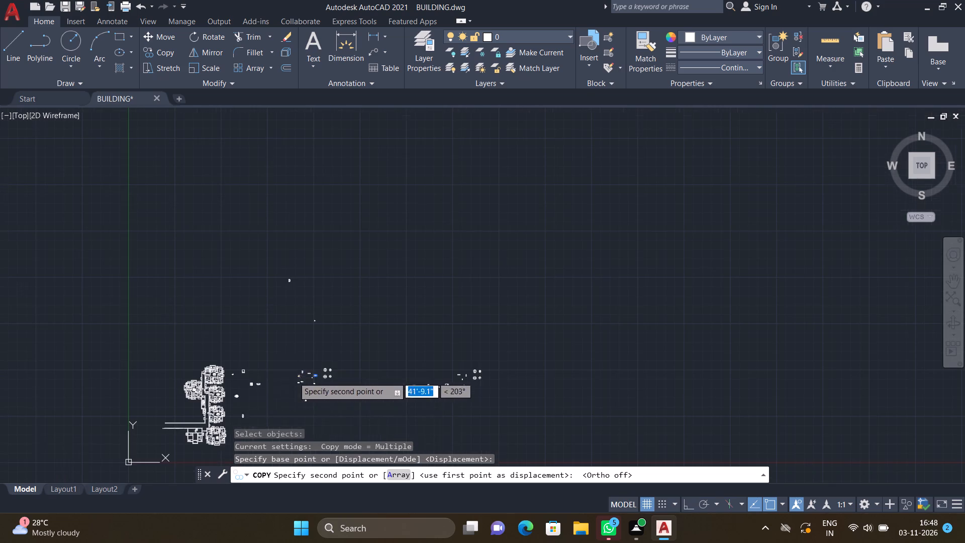
scroll(266, 288, "down", 2)
scroll(203, 380, "up", 3)
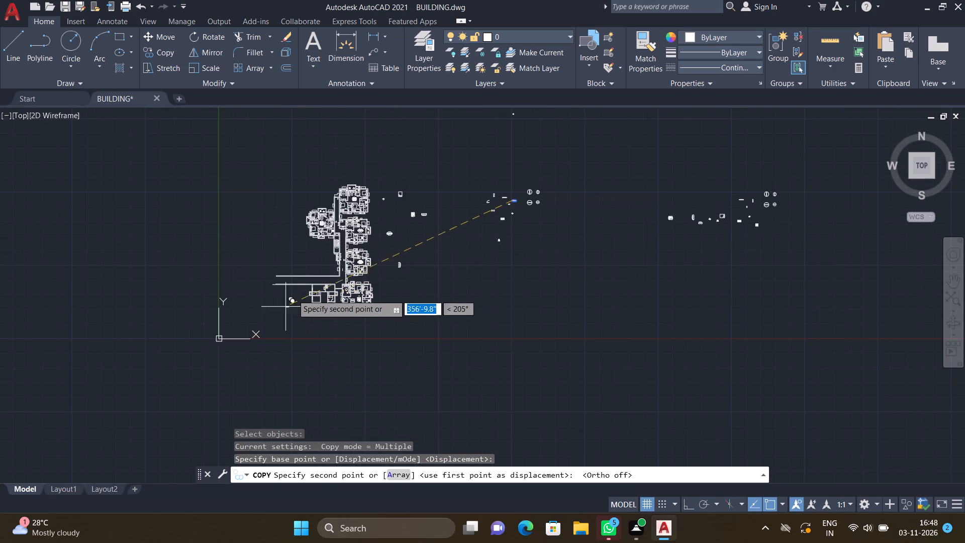
scroll(298, 294, "up", 5)
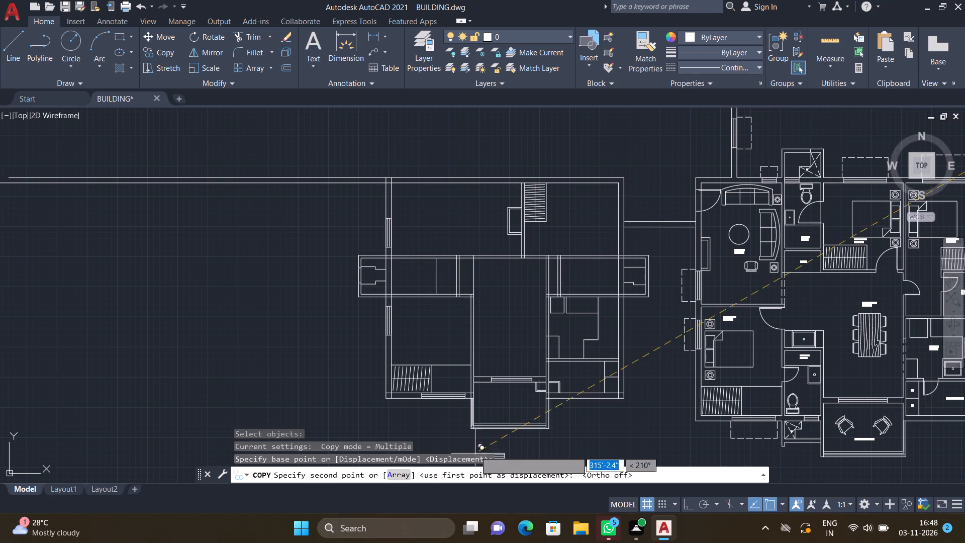
scroll(638, 222, "up", 1)
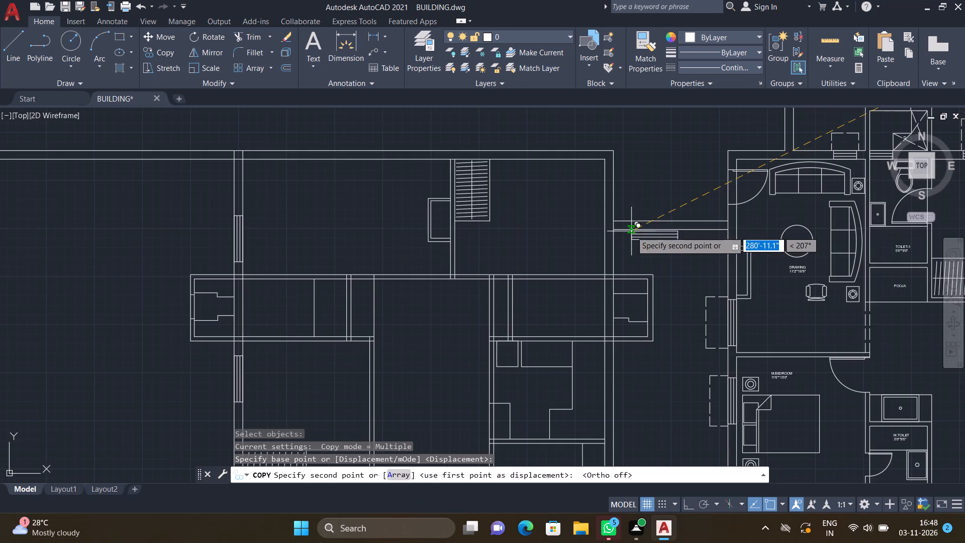
scroll(653, 222, "up", 3)
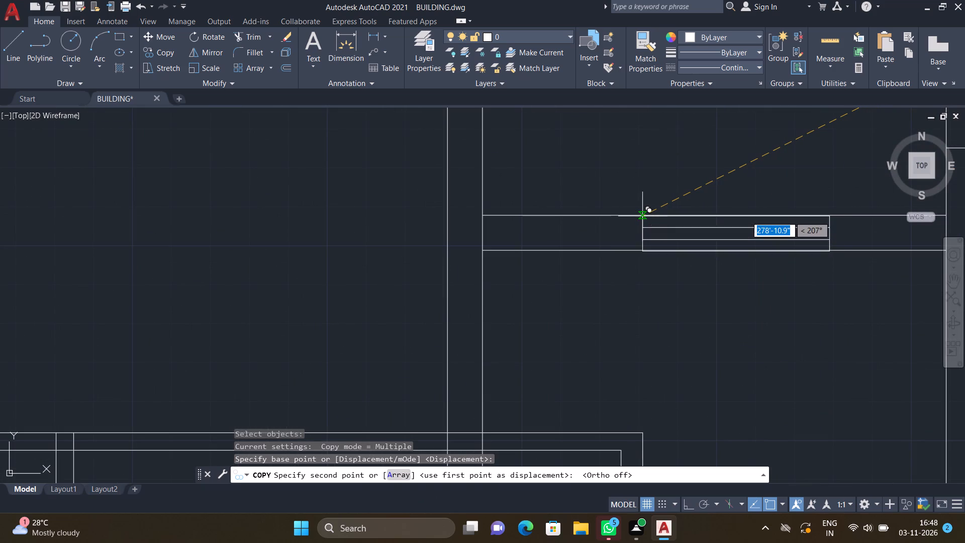
left_click(642, 216)
key("Return")
Rotate the shortest horizontal window symbol among the loose symbols 90° counterclockwise about its upper-left corner, making it vertical.
scroll(640, 208, "down", 3)
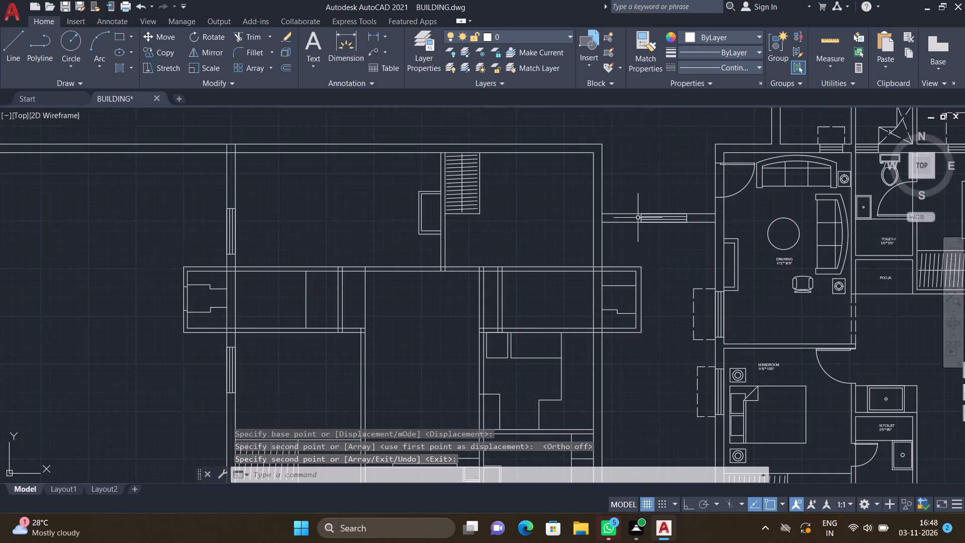
scroll(600, 319, "down", 3)
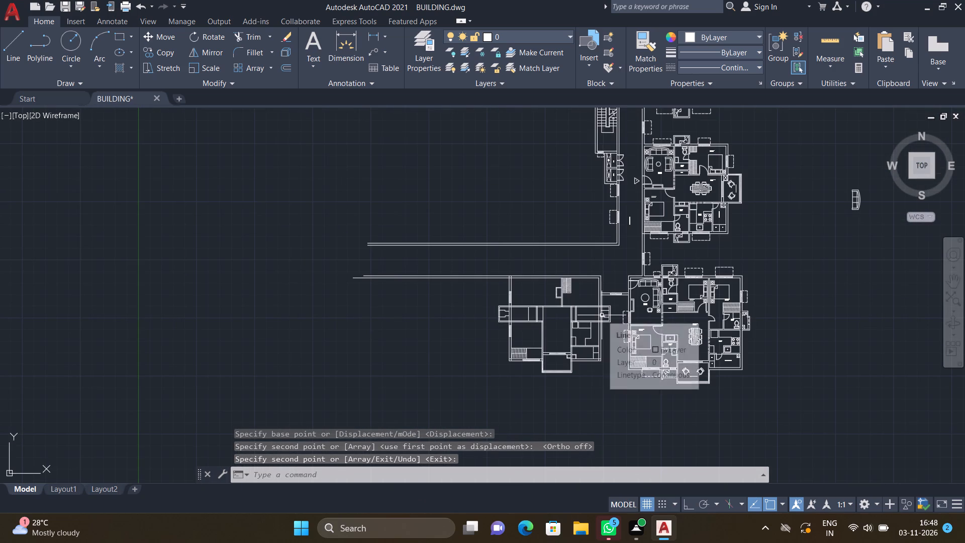
scroll(471, 355, "down", 4)
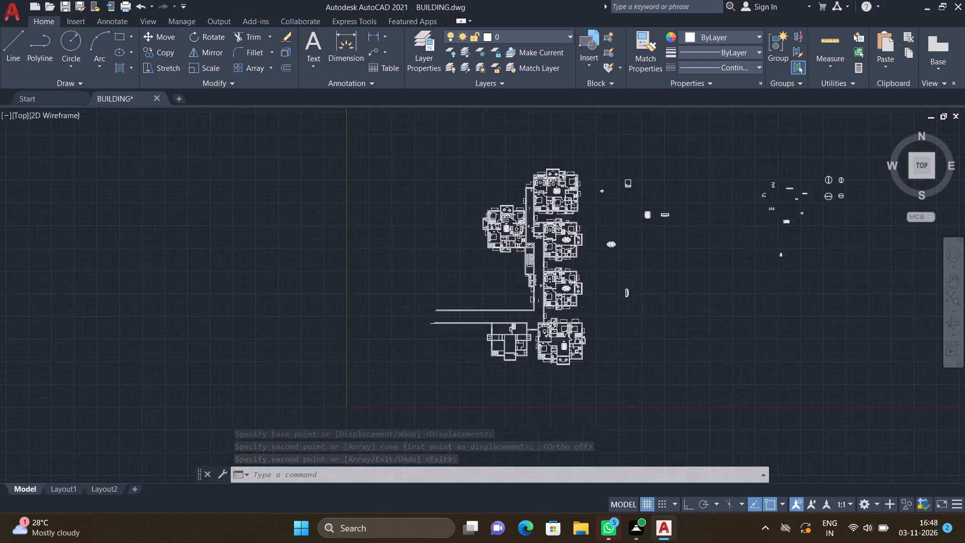
scroll(619, 295, "up", 4)
scroll(650, 207, "up", 3)
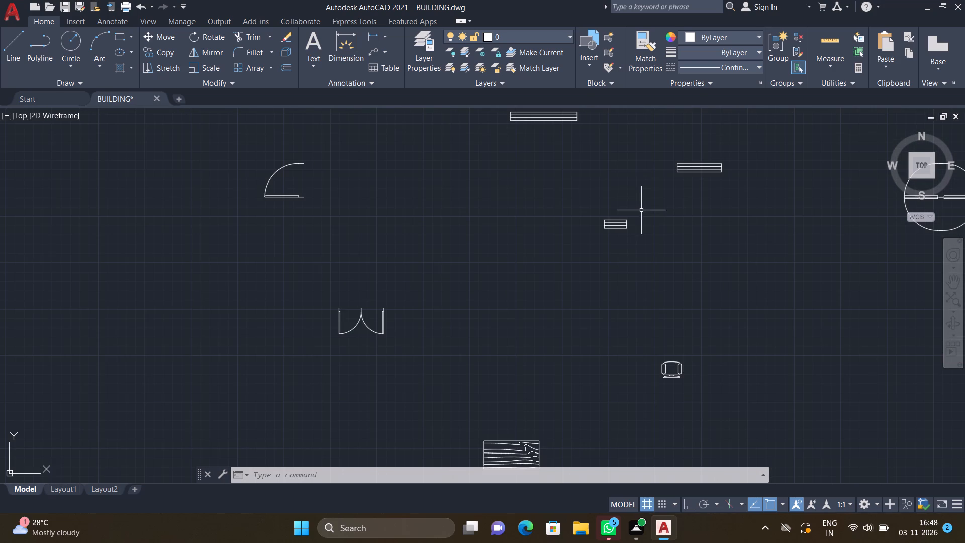
key("r")
key("o")
key("Return")
left_click_drag(647, 249, 627, 239)
left_click(572, 195)
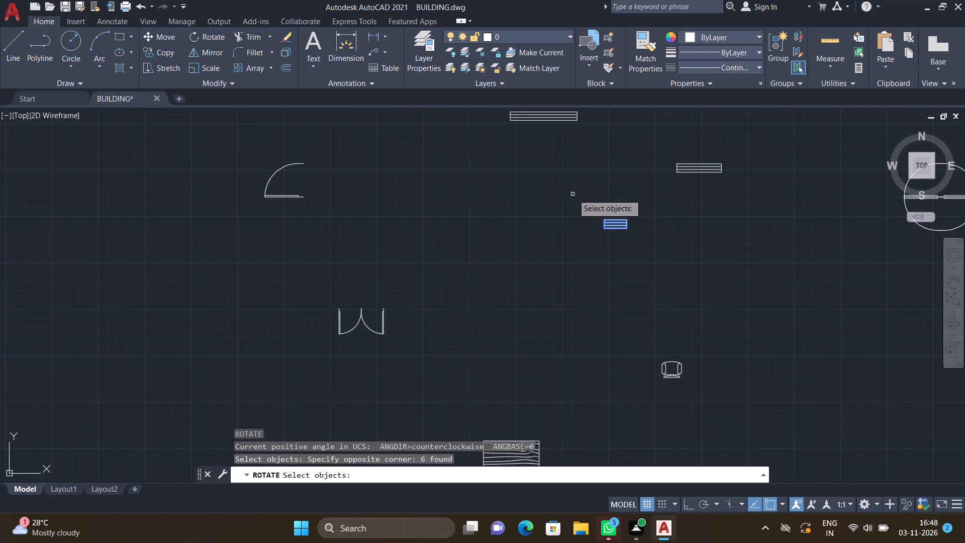
key("Return")
scroll(615, 220, "up", 3)
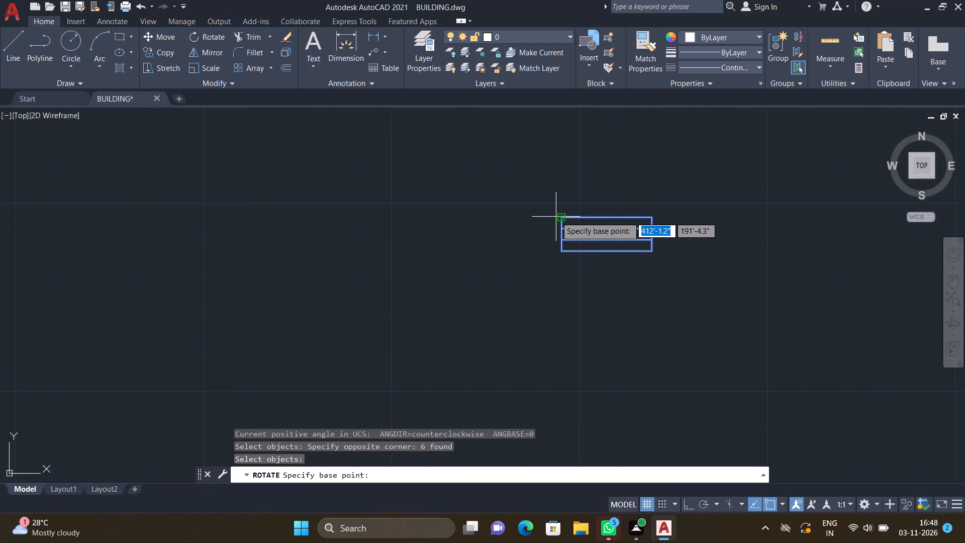
key("F8")
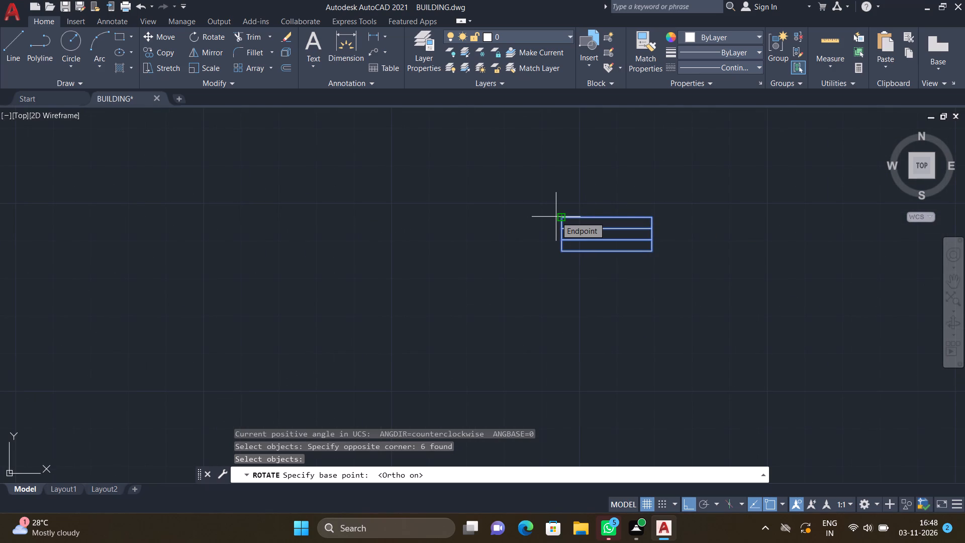
left_click(561, 217)
left_click(552, 185)
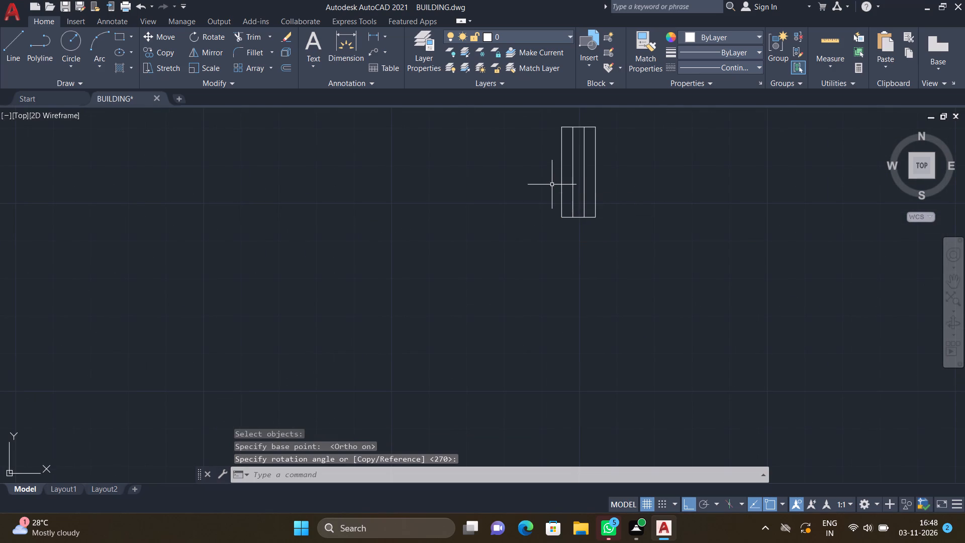
Copy the short vertical window symbol by its upper-left corner into the left exterior wall, inside the left projecting side bay.
key("c")
key("o")
key("Return")
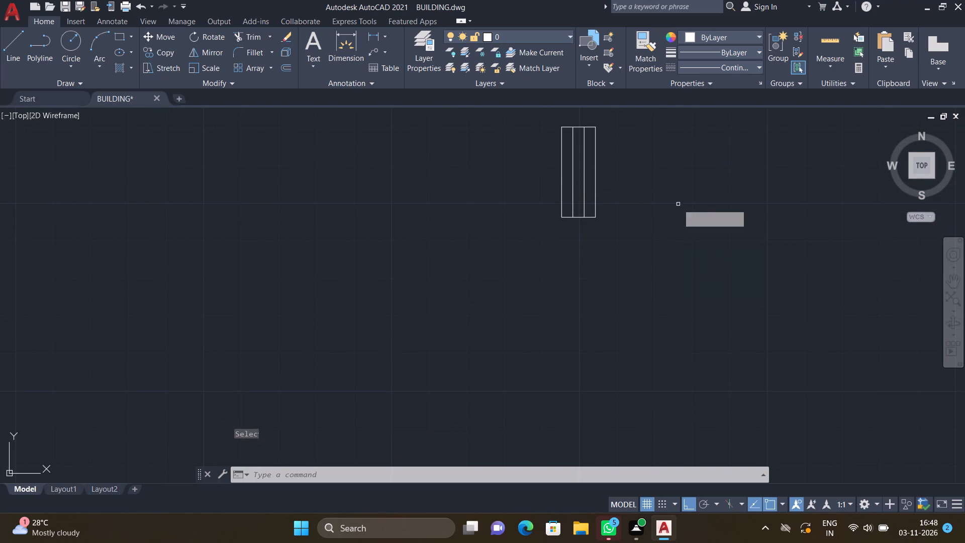
scroll(598, 247, "down", 1)
left_click_drag(615, 244, 601, 236)
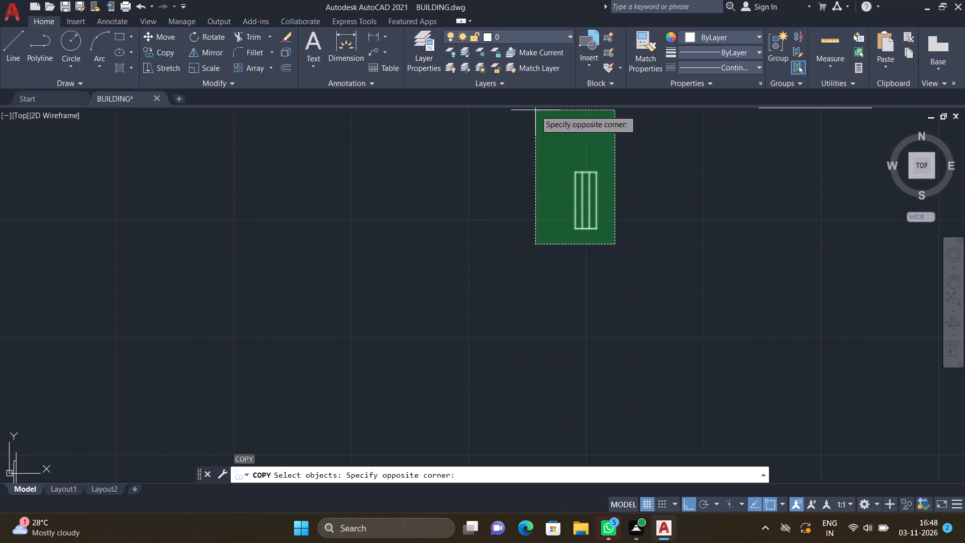
left_click(535, 111)
key("Return")
scroll(592, 178, "up", 1)
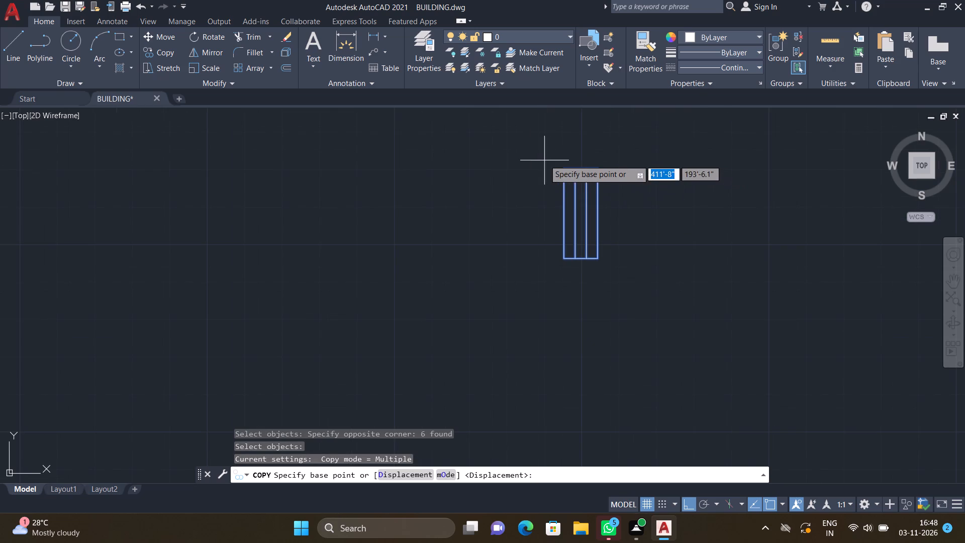
left_click(565, 169)
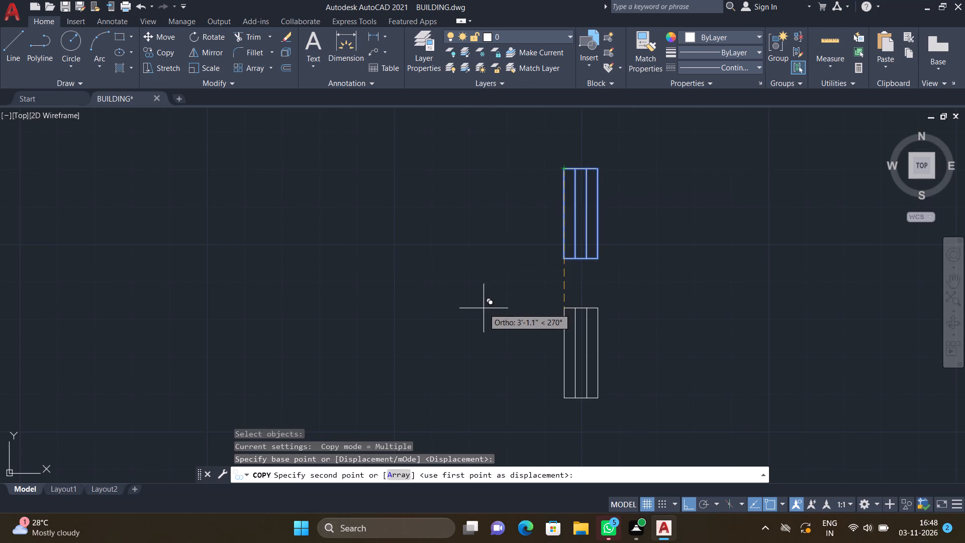
key("F8")
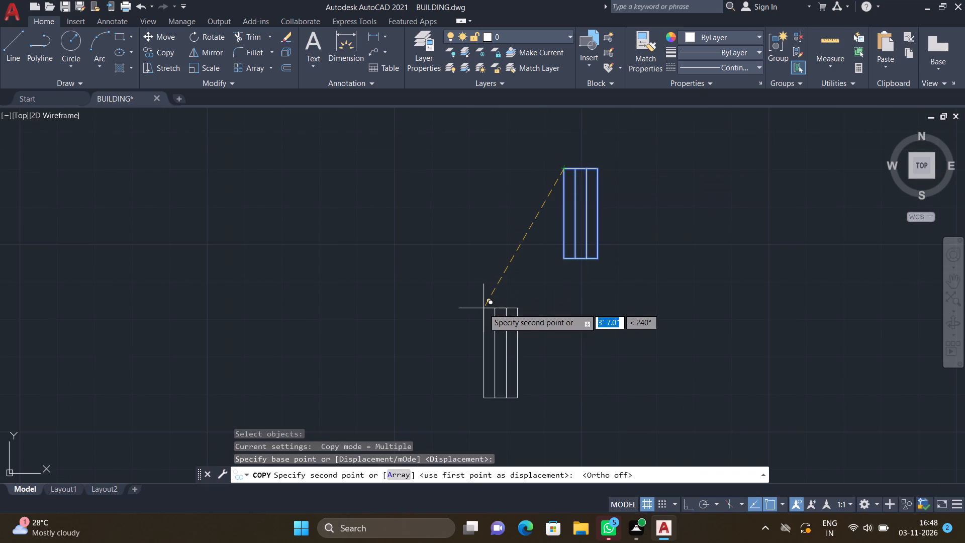
scroll(484, 311, "down", 5)
scroll(397, 347, "down", 4)
scroll(343, 317, "down", 4)
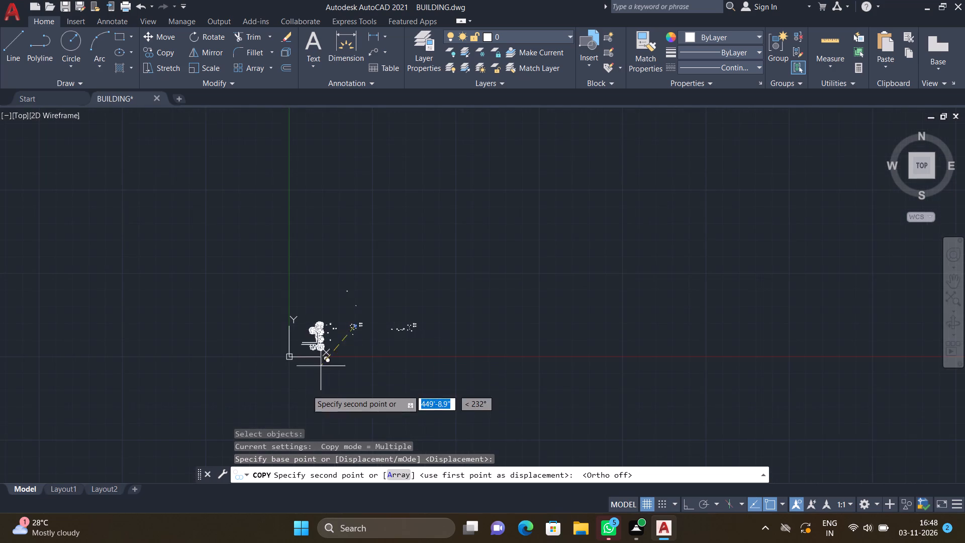
scroll(302, 366, "up", 4)
scroll(353, 249, "up", 3)
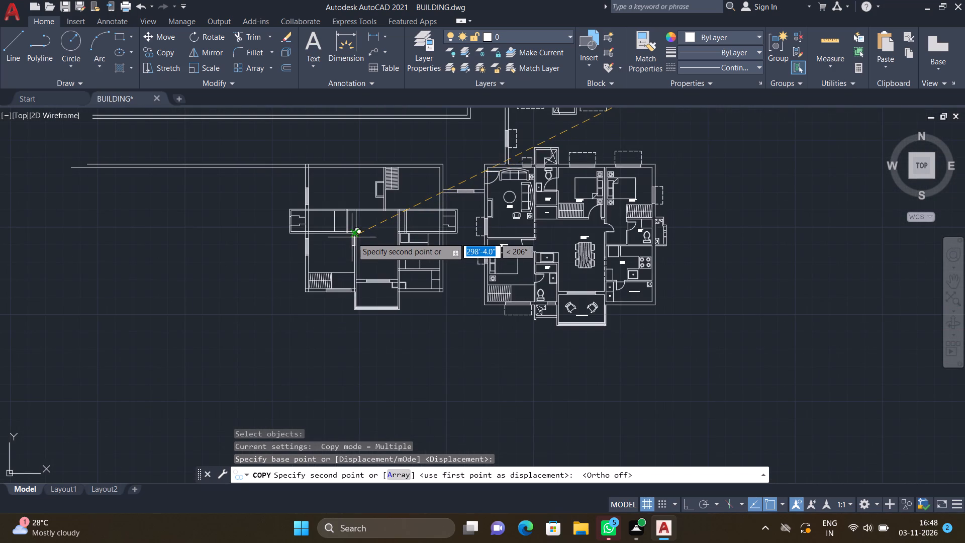
scroll(315, 246, "up", 3)
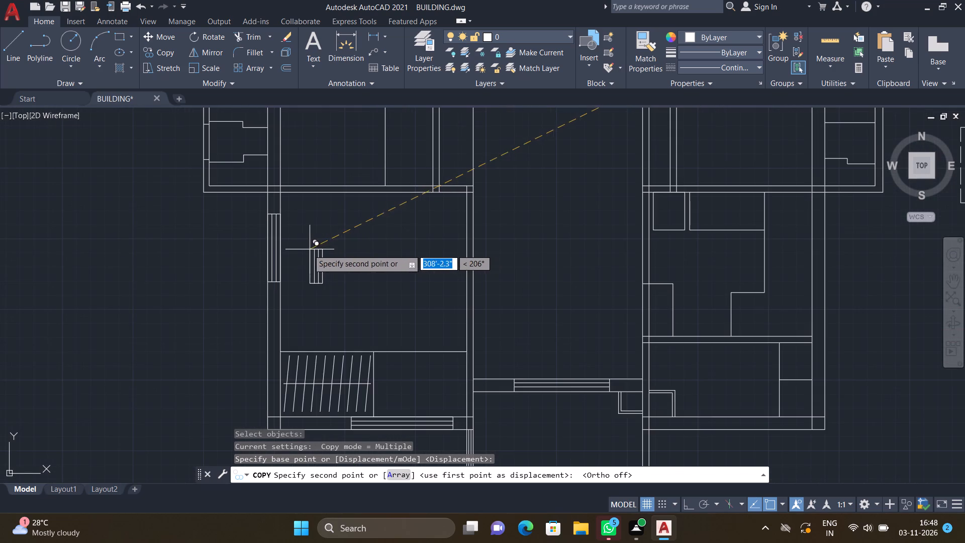
scroll(303, 275, "down", 2)
scroll(264, 180, "up", 3)
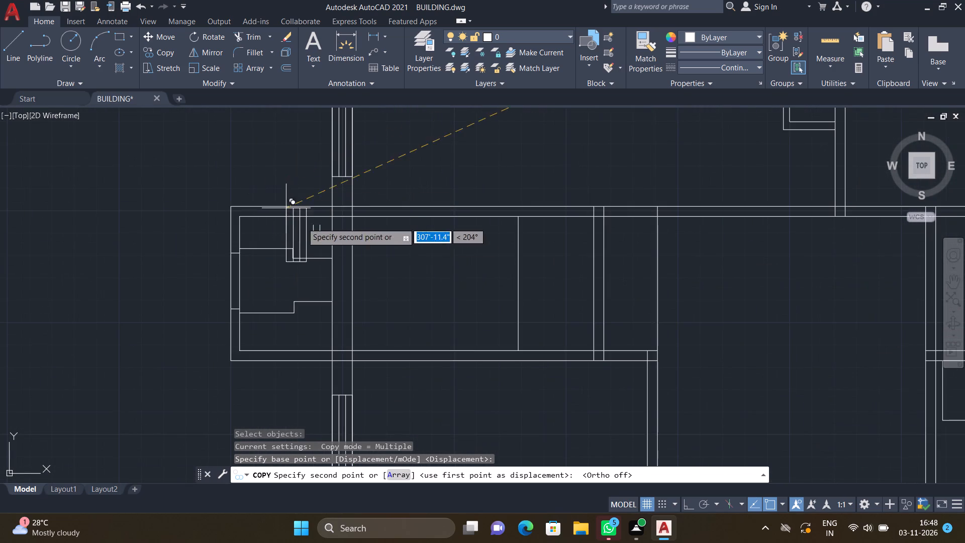
scroll(324, 250, "up", 4)
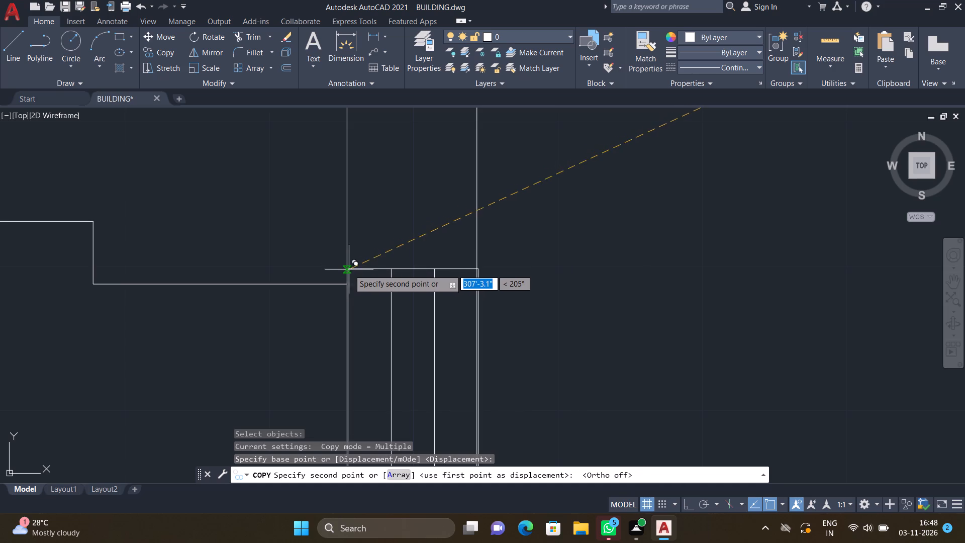
scroll(349, 270, "up", 2)
left_click(341, 276)
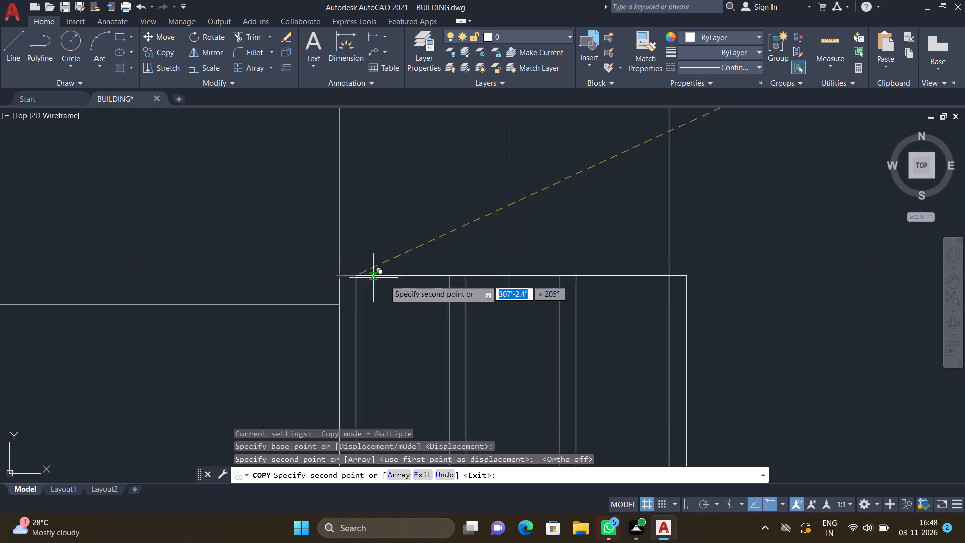
Place a second copy of the short vertical window in the right exterior wall, inside the right projecting side bay.
scroll(430, 287, "down", 4)
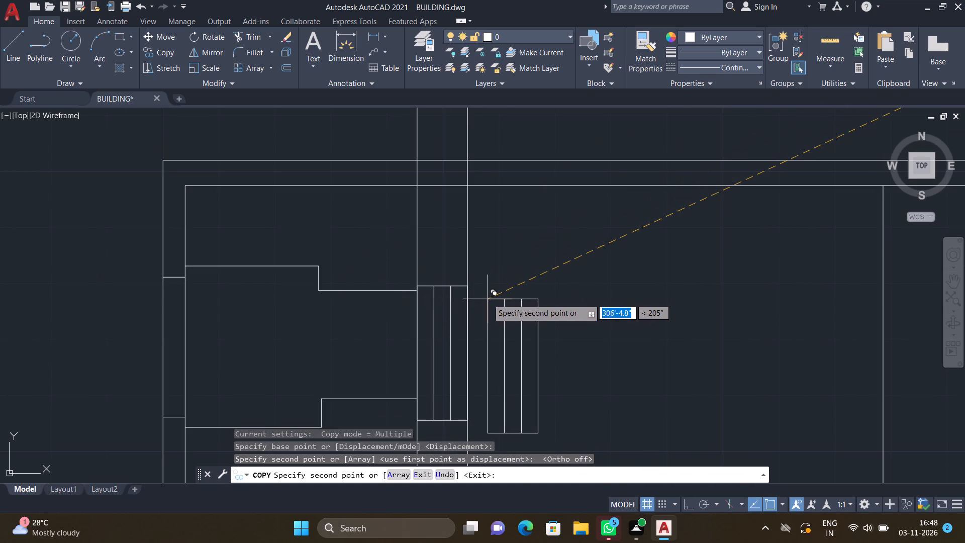
scroll(459, 291, "down", 4)
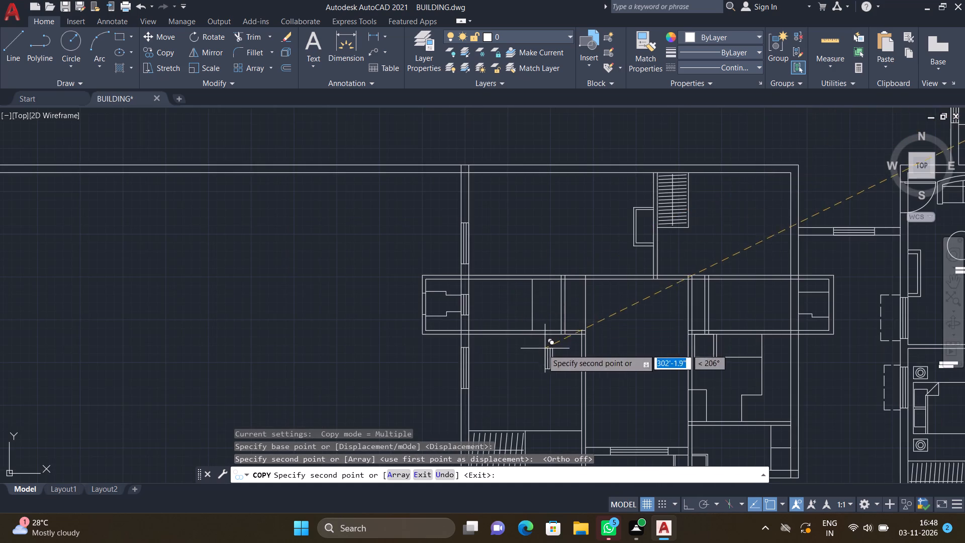
scroll(416, 318, "down", 2)
scroll(538, 303, "up", 4)
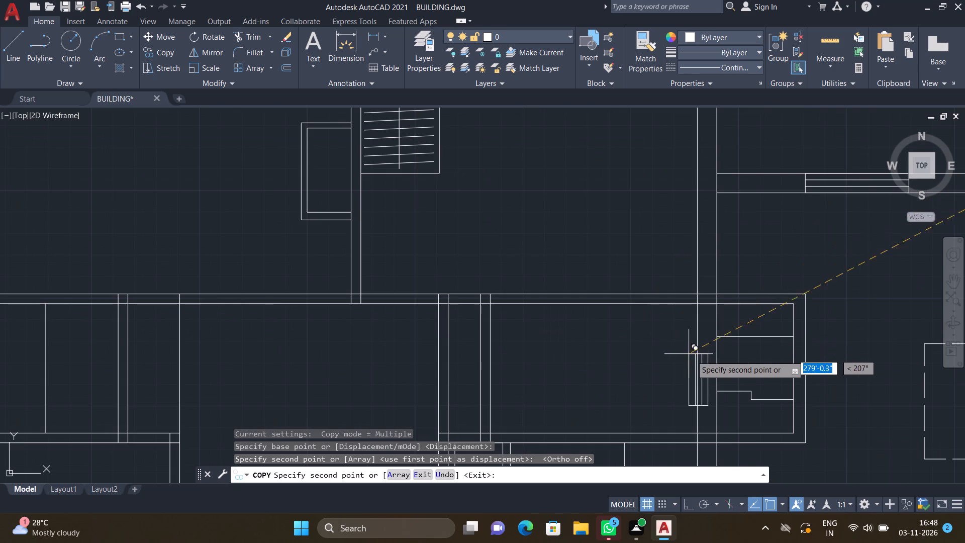
scroll(695, 343, "up", 3)
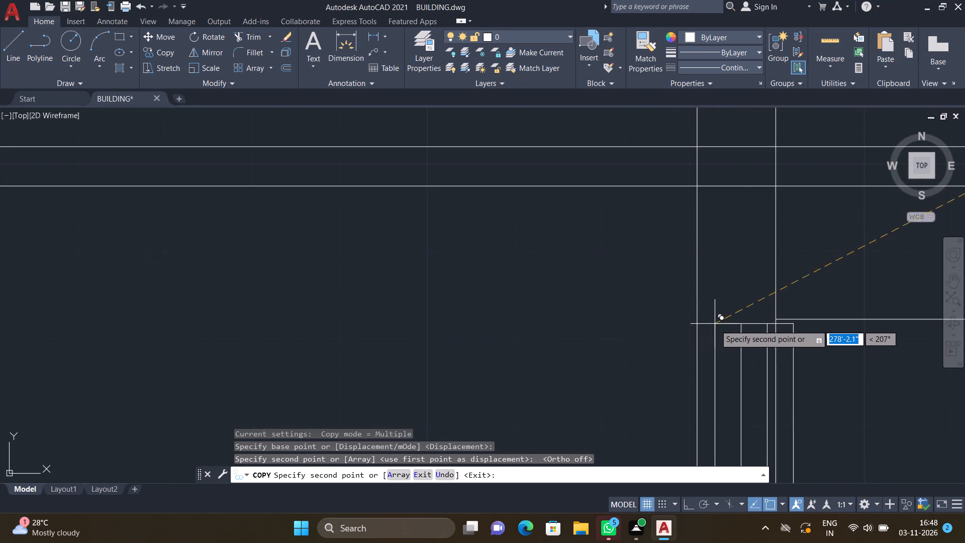
scroll(713, 329, "up", 2)
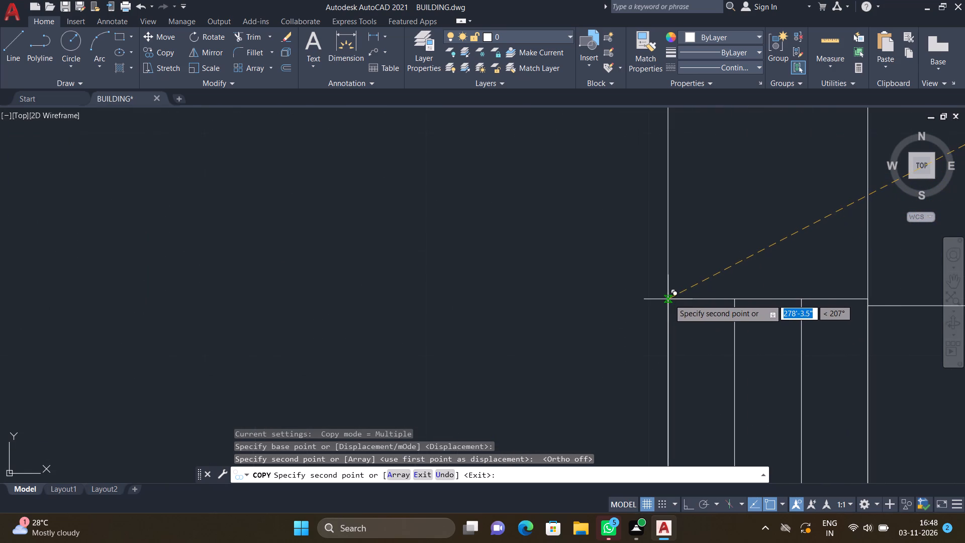
left_click(669, 299)
Place a third copy in the right exterior wall, between the right side bay and the short linking wall, and finish copying.
scroll(692, 362, "down", 5)
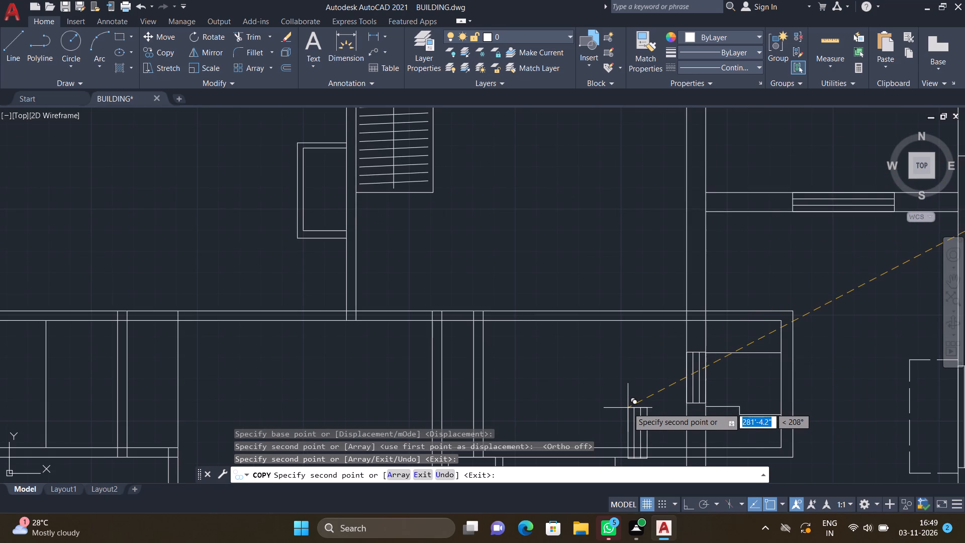
scroll(659, 380, "down", 2)
scroll(671, 327, "up", 3)
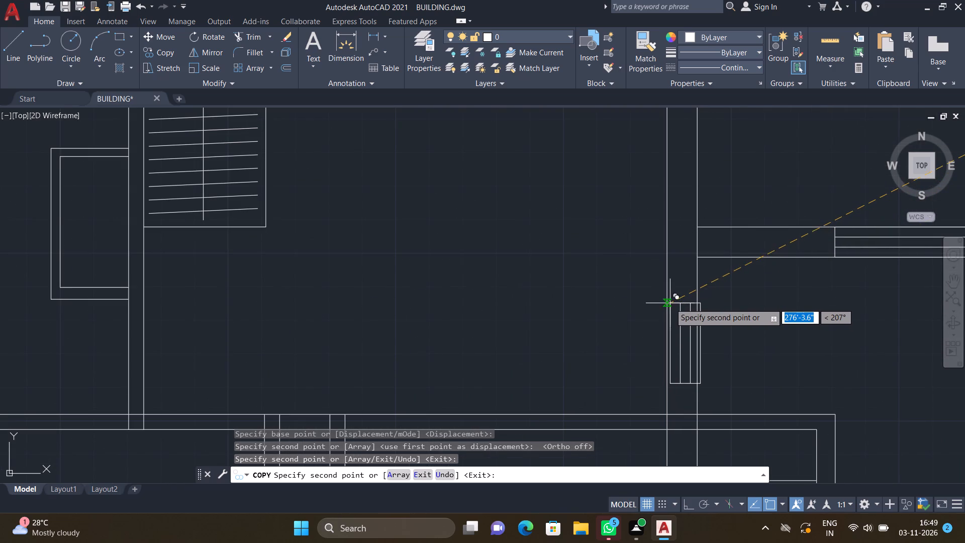
scroll(669, 302, "up", 4)
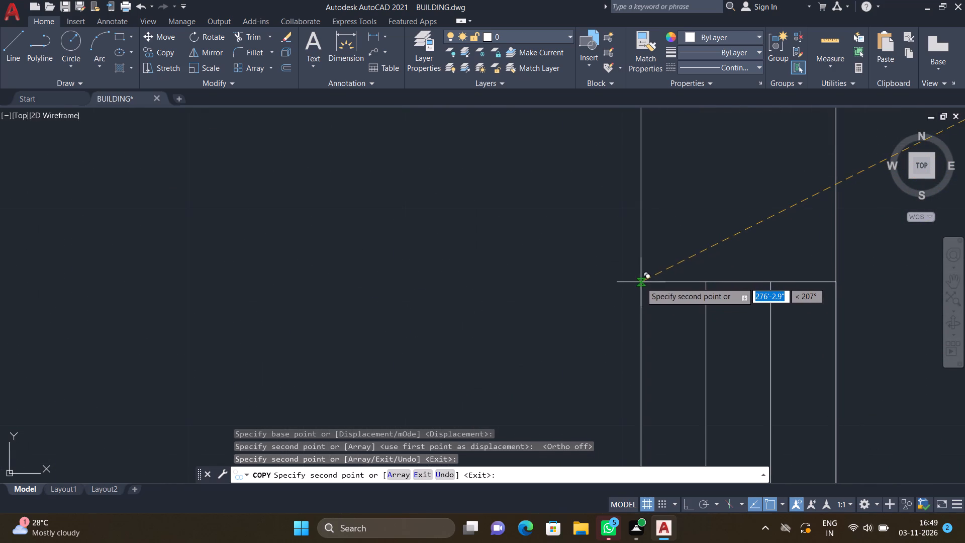
left_click(641, 282)
key("Return")
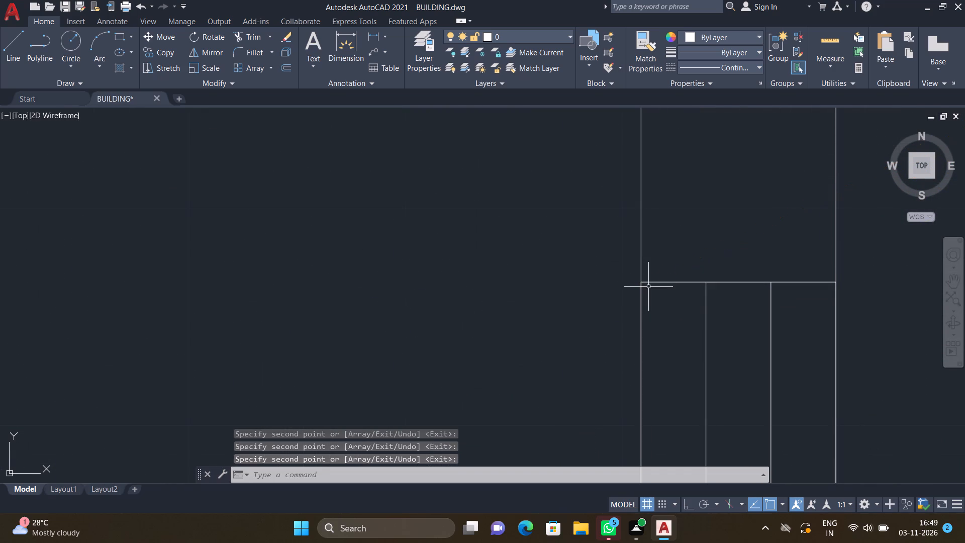
Copy the lower-left door of the larger horizontal door circle into the lower-left room's right wall, just below its top corner.
scroll(647, 287, "down", 3)
middle_click_drag(650, 315, 526, 231)
scroll(526, 231, "down", 4)
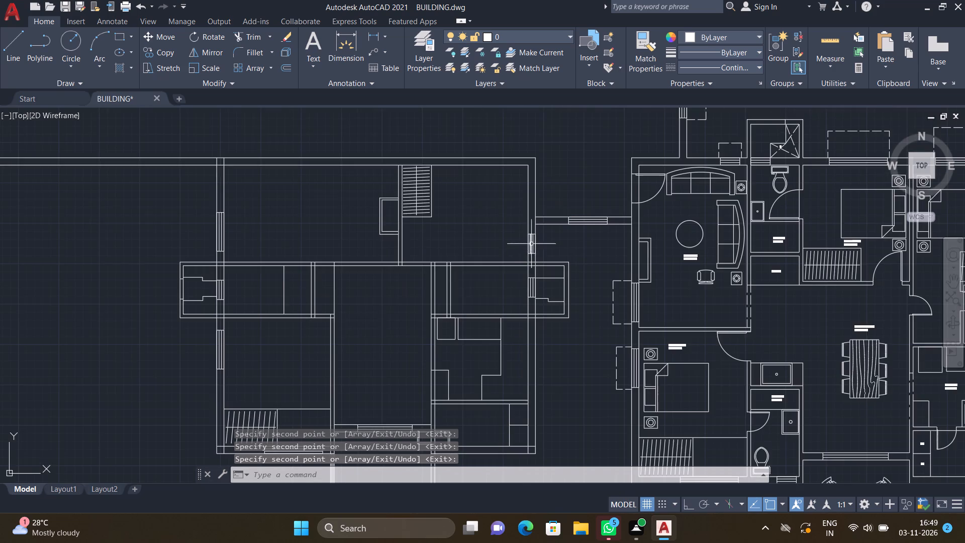
scroll(469, 287, "down", 1)
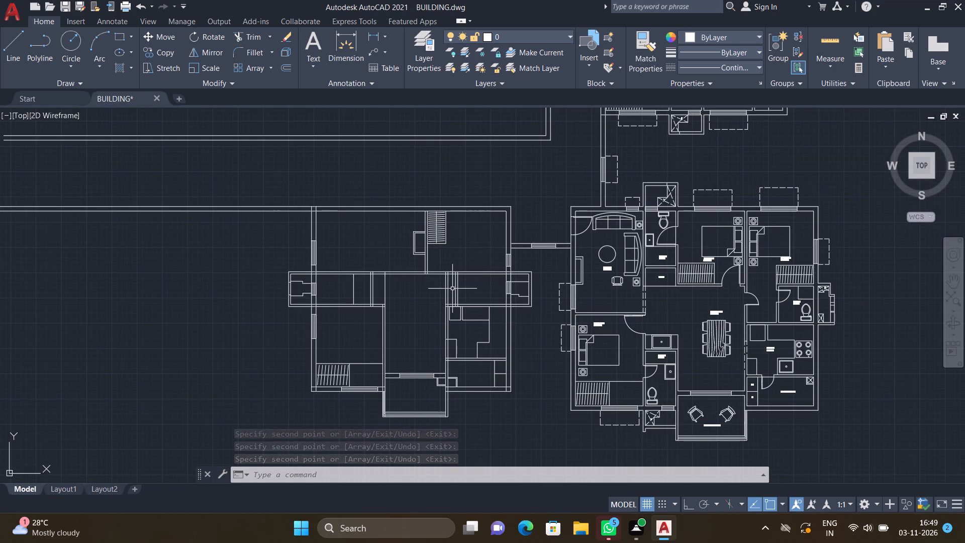
scroll(452, 293, "down", 3)
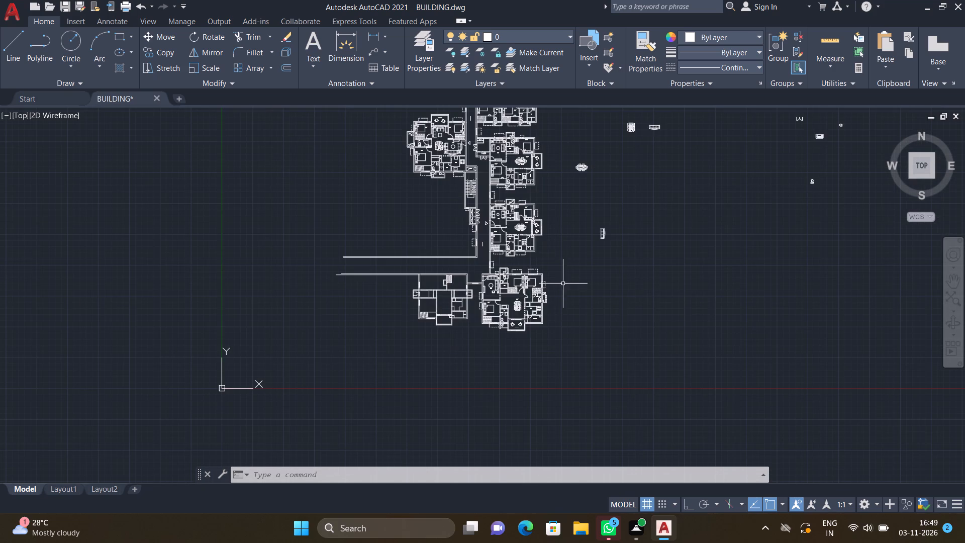
scroll(545, 317, "down", 3)
scroll(621, 251, "up", 4)
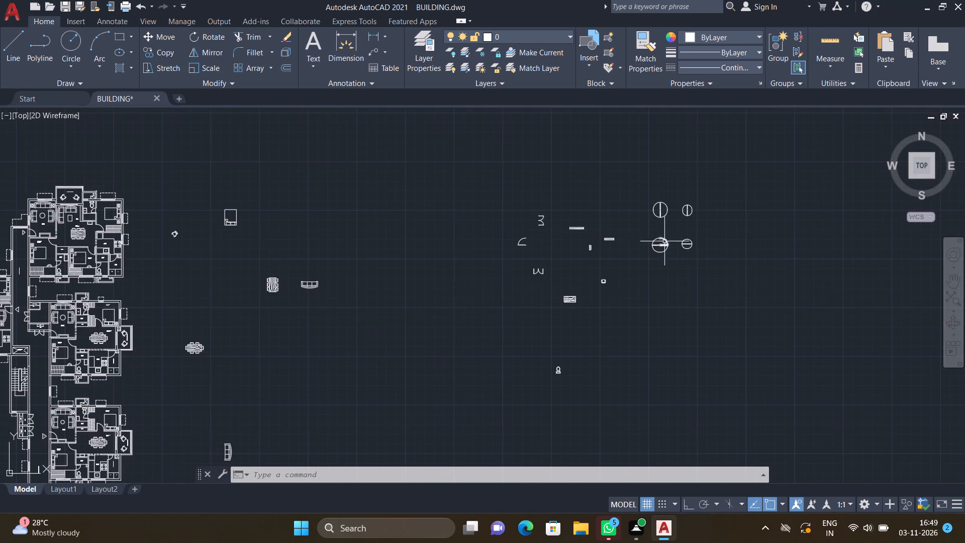
scroll(662, 244, "up", 4)
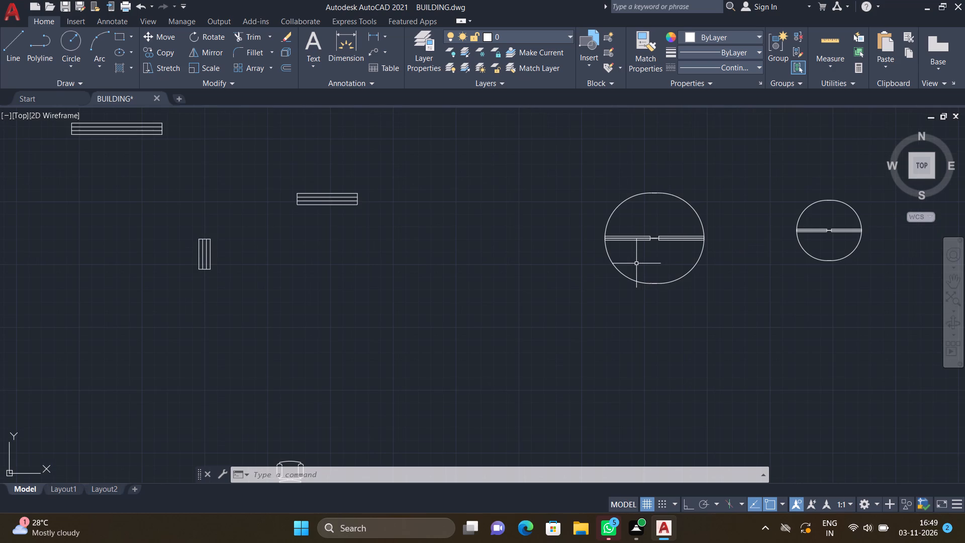
type("CO")
key("Return")
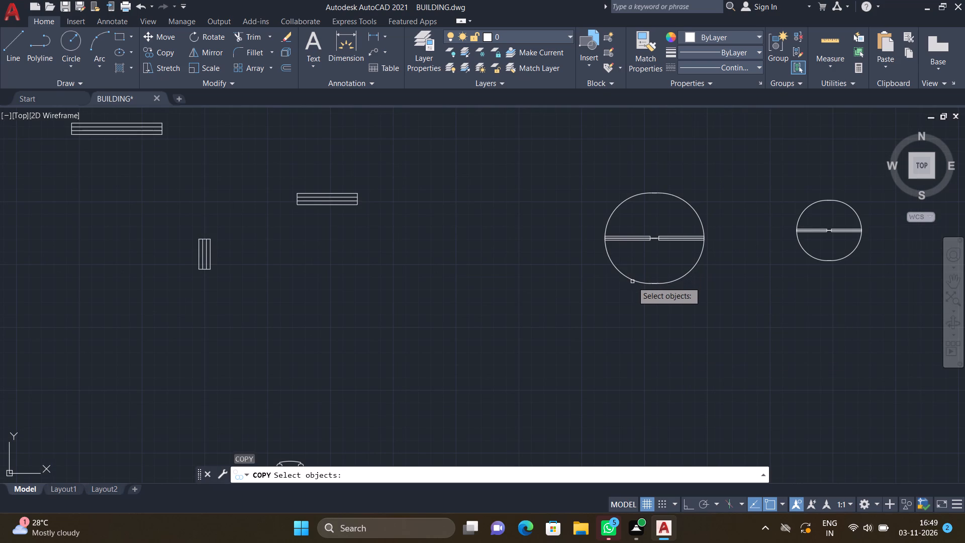
left_click(632, 278)
key("Return")
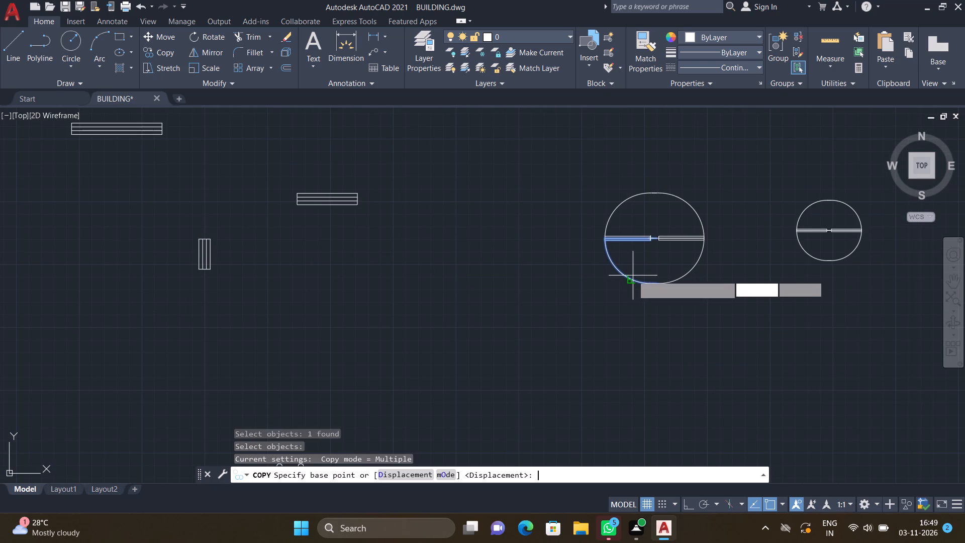
scroll(641, 244, "up", 3)
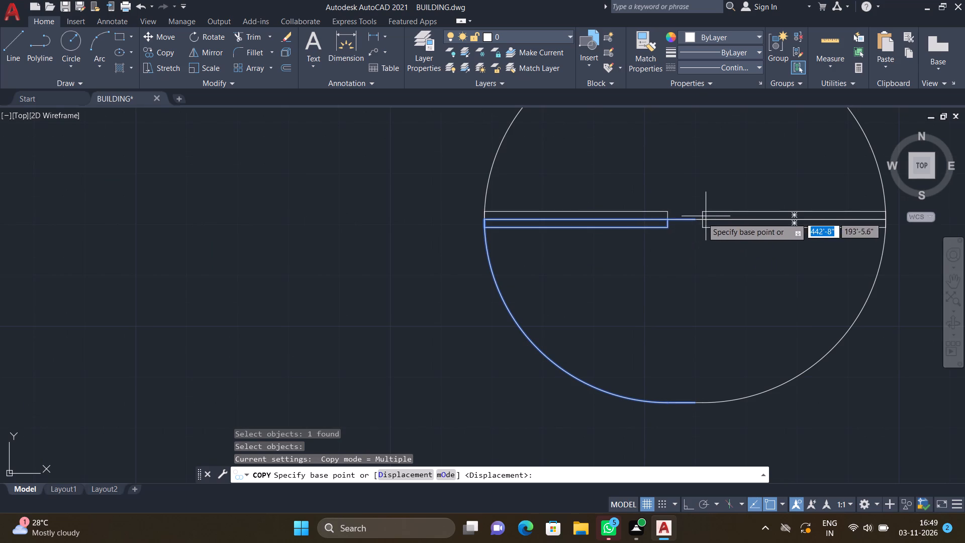
left_click(692, 221)
scroll(522, 390, "down", 6)
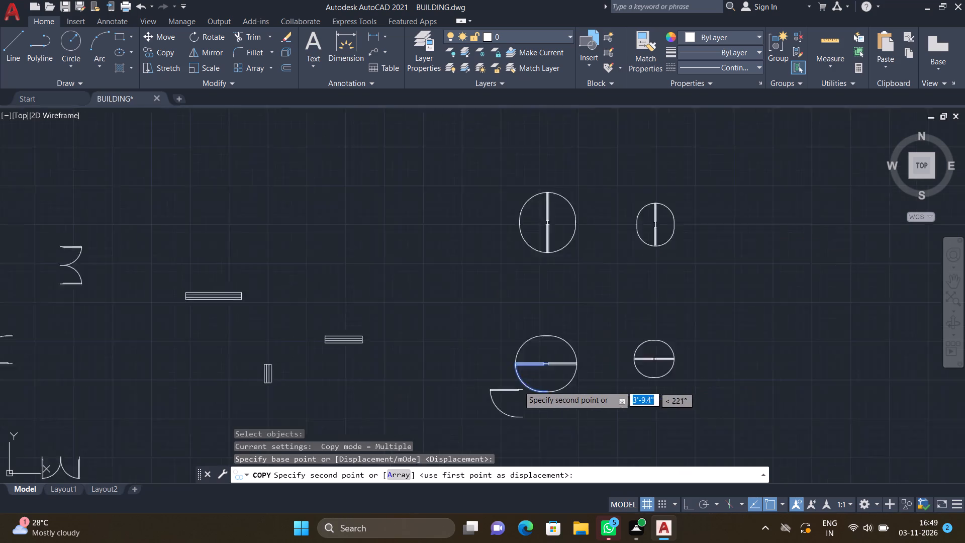
scroll(476, 385, "down", 6)
scroll(350, 362, "down", 2)
scroll(362, 422, "up", 4)
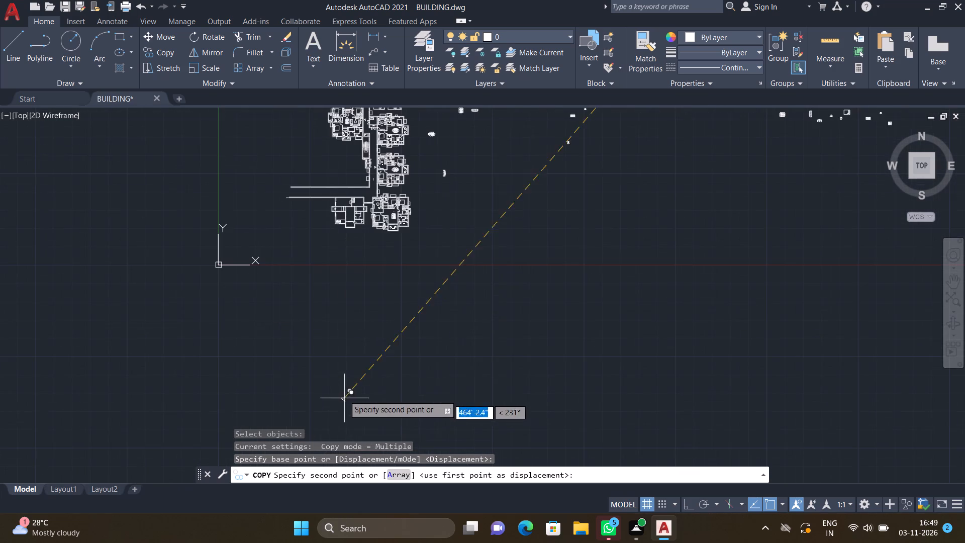
scroll(329, 203, "up", 4)
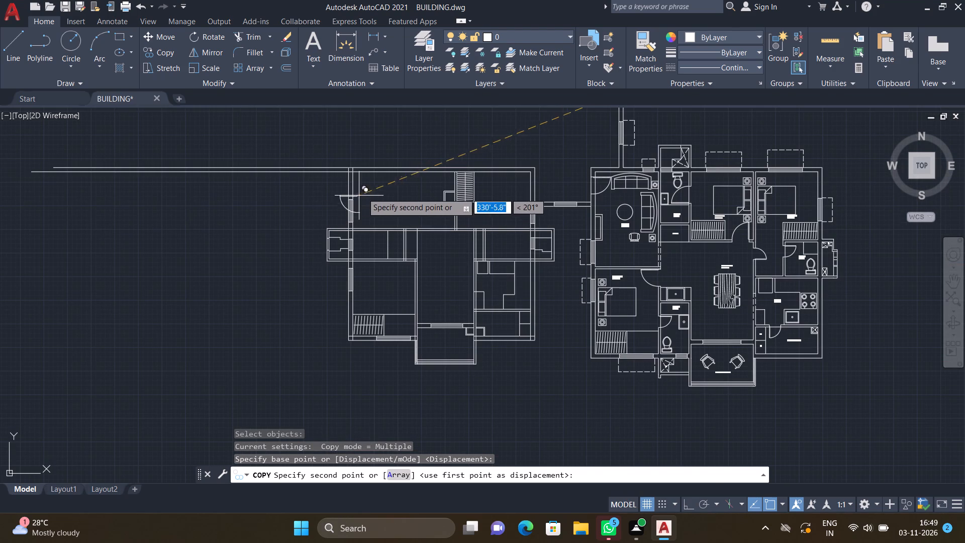
scroll(405, 268, "up", 2)
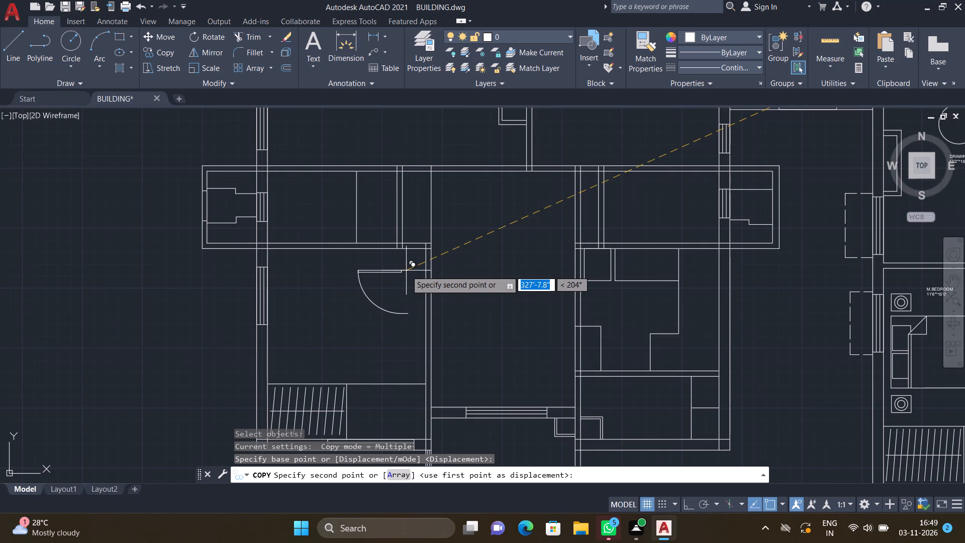
scroll(425, 268, "up", 2)
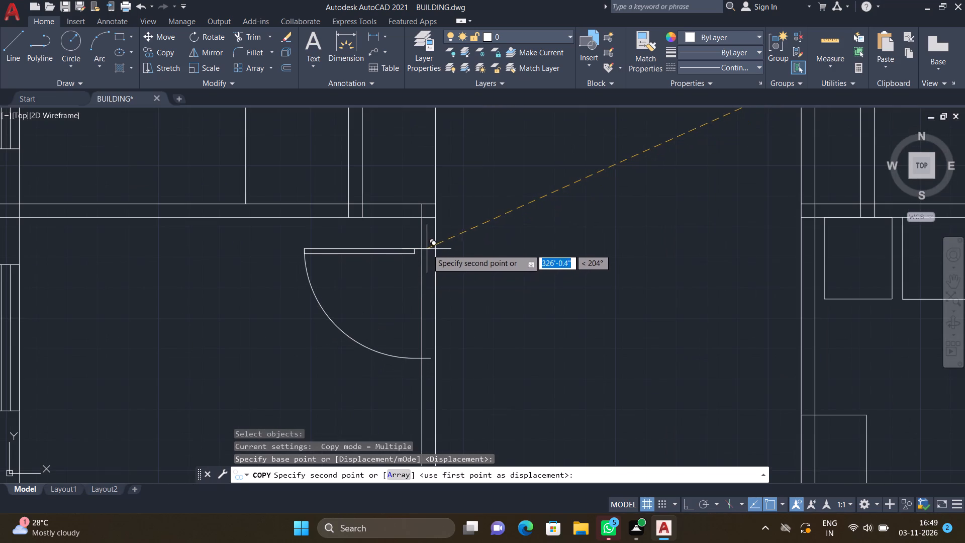
scroll(445, 239, "up", 1)
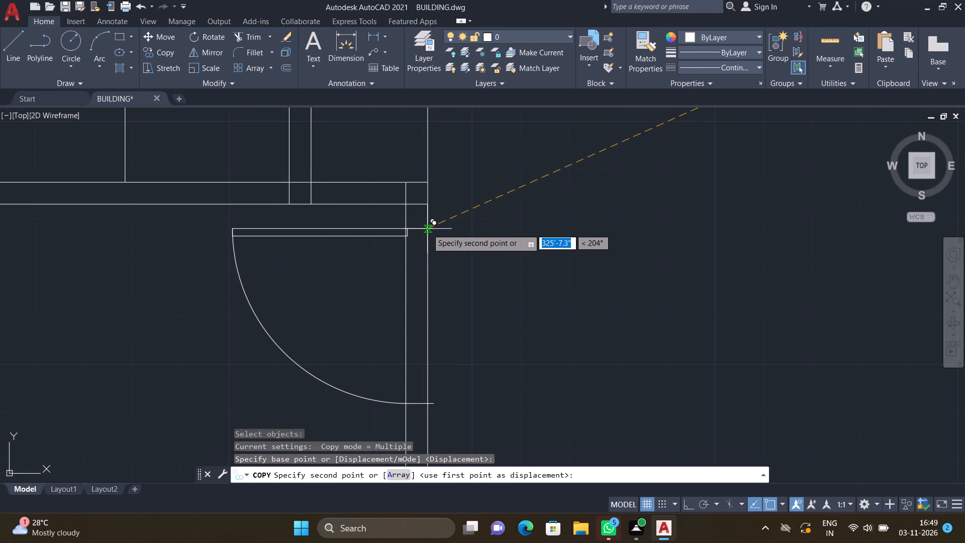
left_click(426, 228)
key("Return")
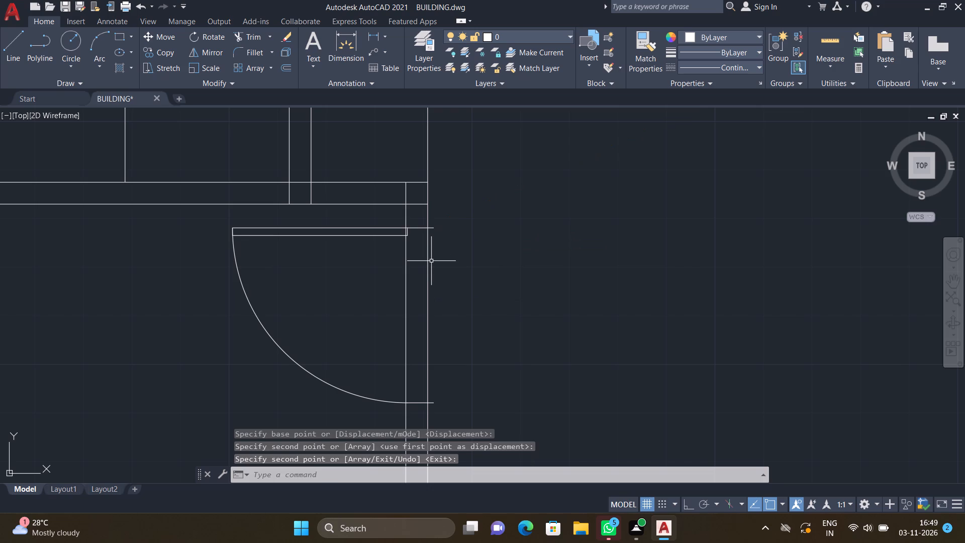
Move the lower-left room's door horizontally with Ortho on so its upper jamb line ends on the outer face of the room's right wall.
key("F8")
key("m")
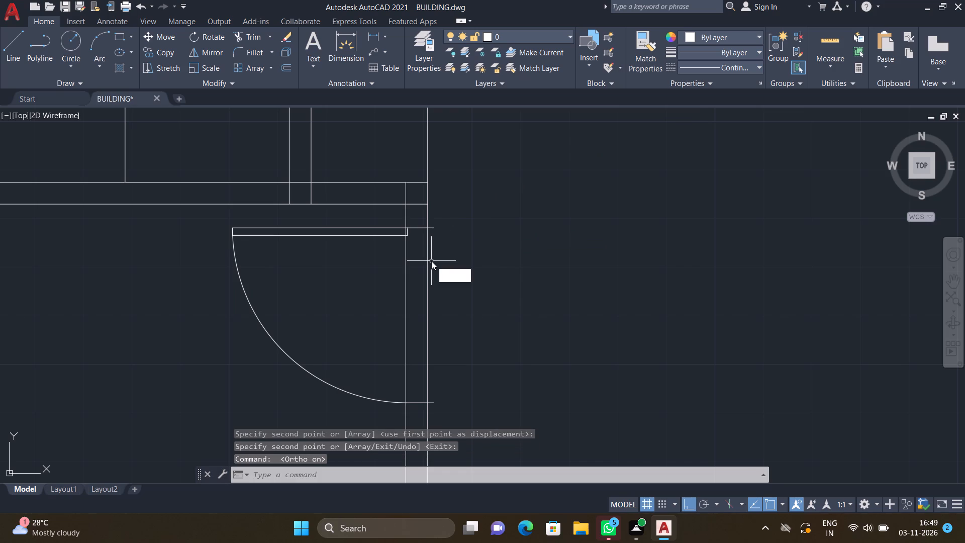
key("Return")
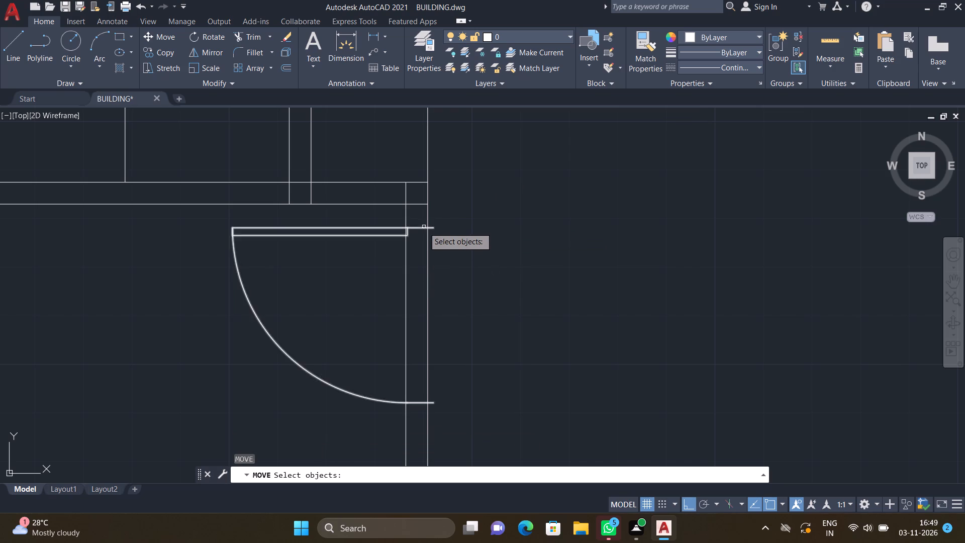
left_click(421, 229)
key("Return")
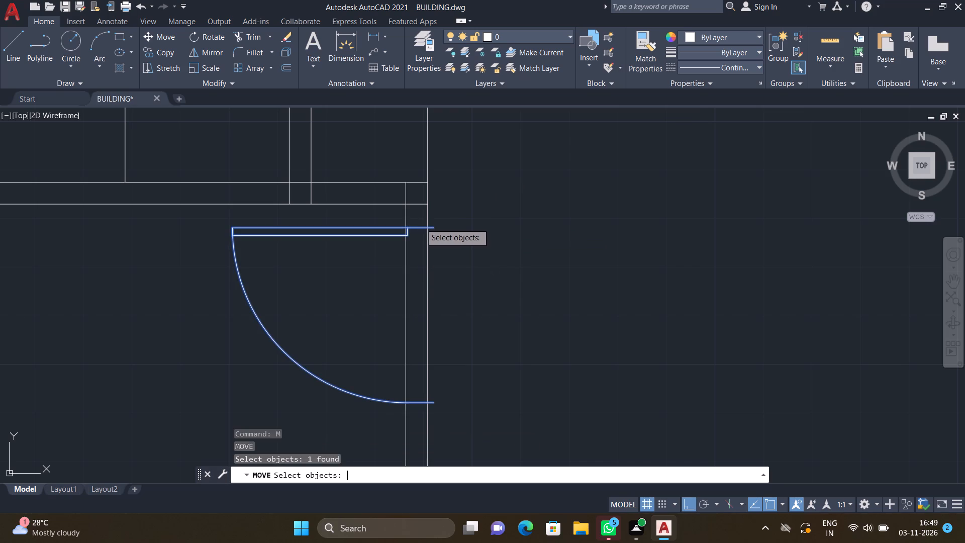
scroll(431, 225, "up", 4)
left_click(425, 242)
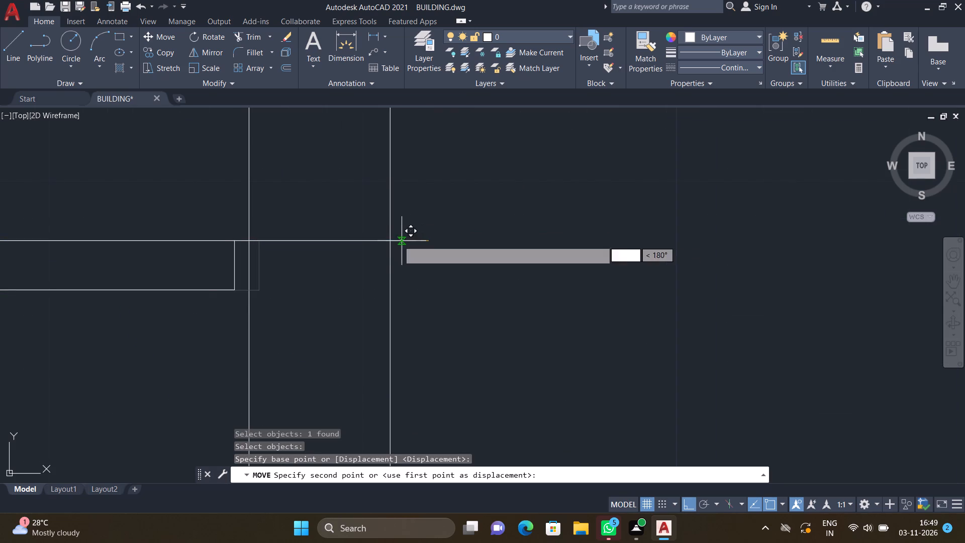
left_click(389, 236)
scroll(387, 282, "down", 5)
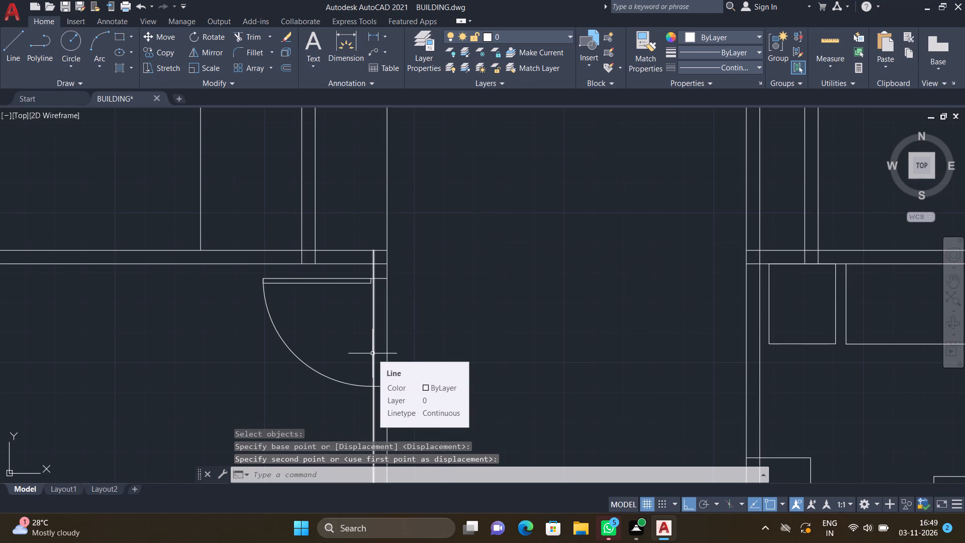
Copy the lower-left door of the larger vertical door circle by its jamb line's upper end onto the top wall's outer face, just left of the closet partition.
scroll(372, 347, "down", 4)
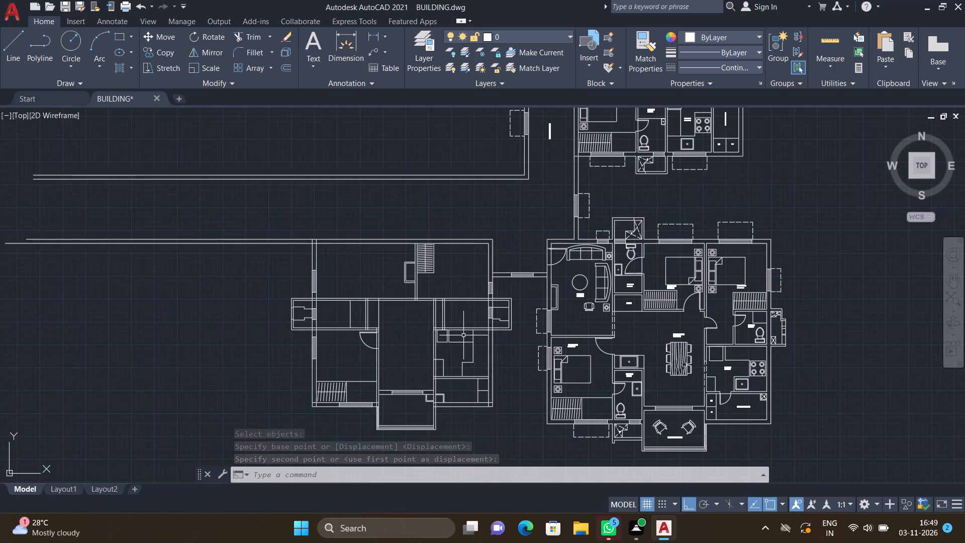
middle_click_drag(444, 336, 400, 346)
scroll(406, 345, "down", 3)
middle_click_drag(616, 292, 516, 333)
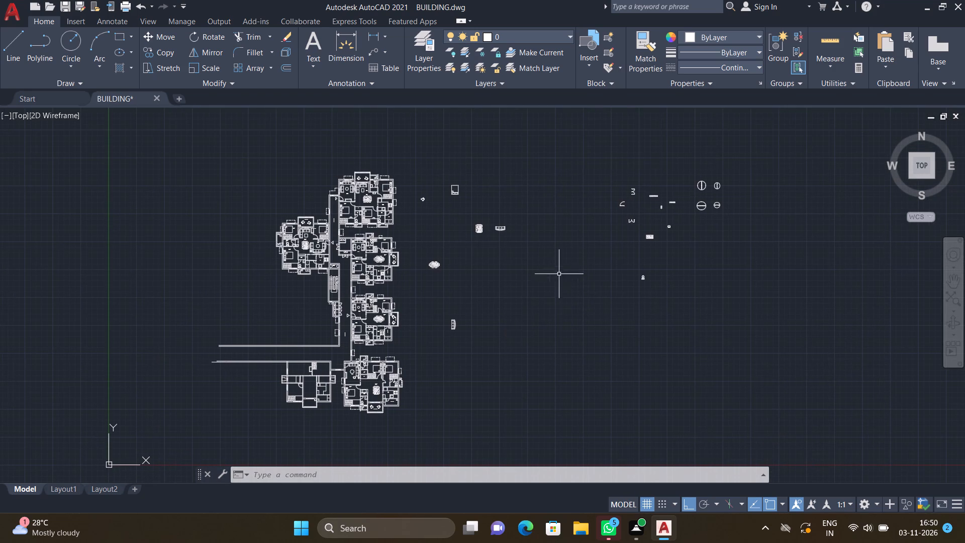
scroll(717, 184, "up", 3)
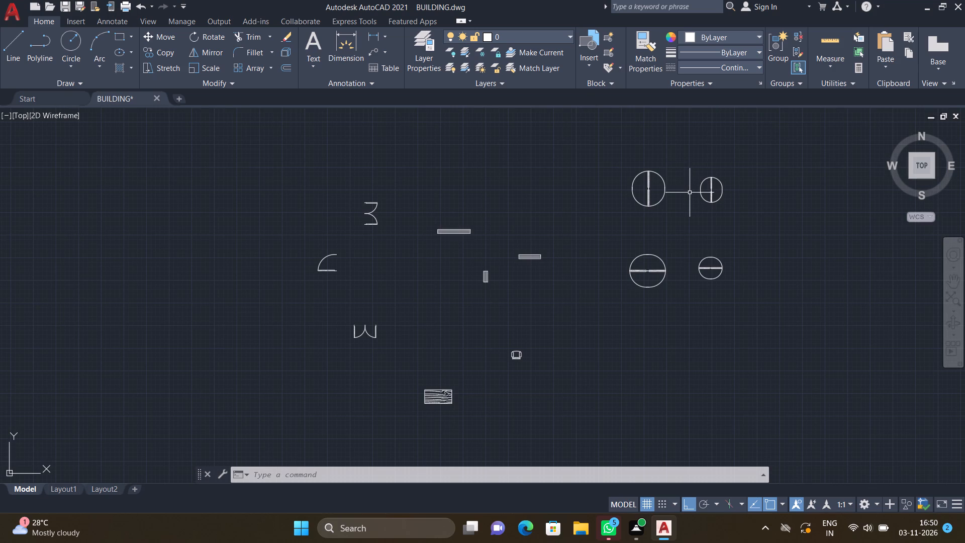
type("CO")
key("Return")
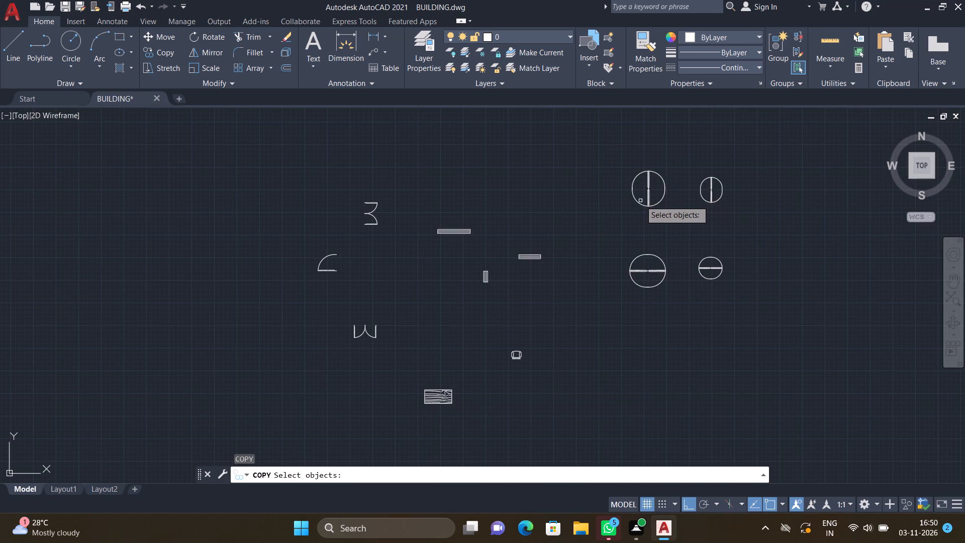
scroll(640, 202, "up", 2)
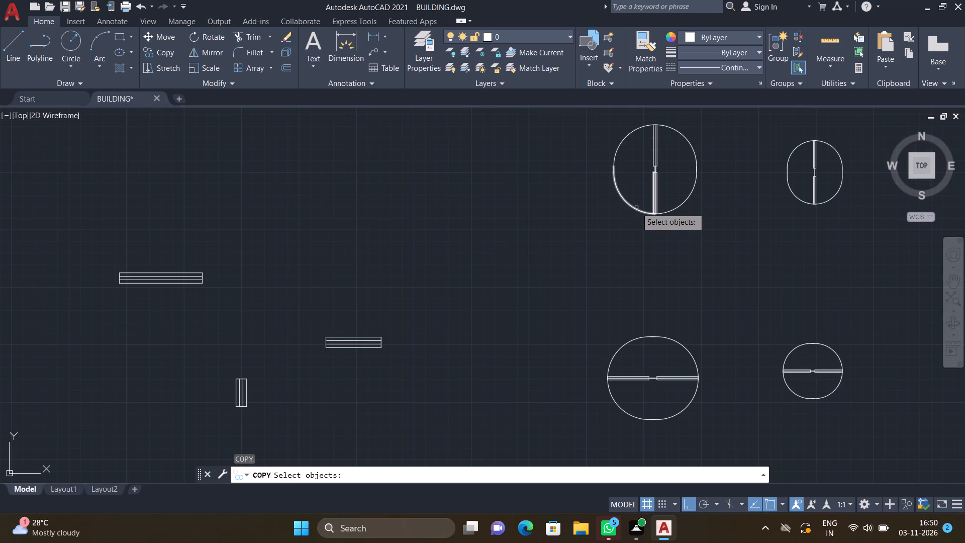
left_click(636, 207)
key("Return")
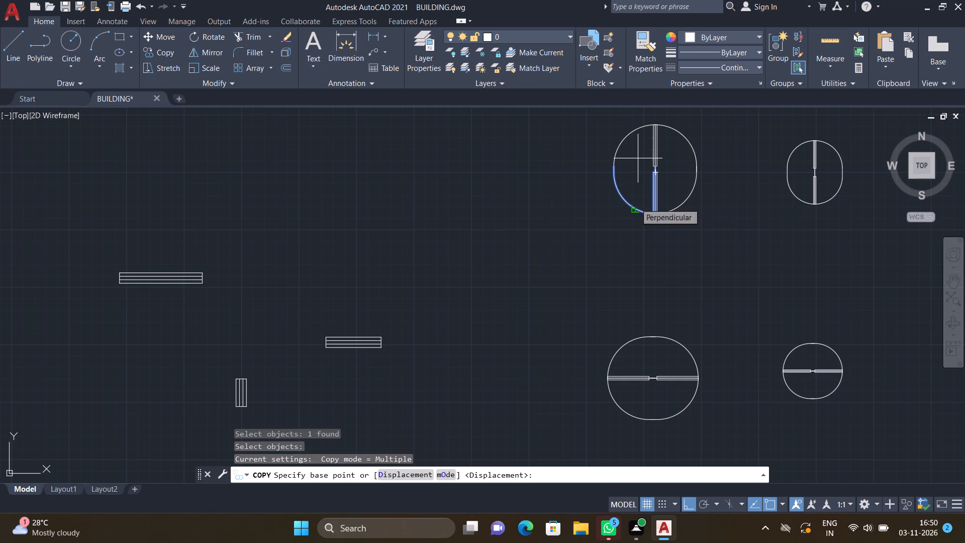
scroll(647, 150, "up", 3)
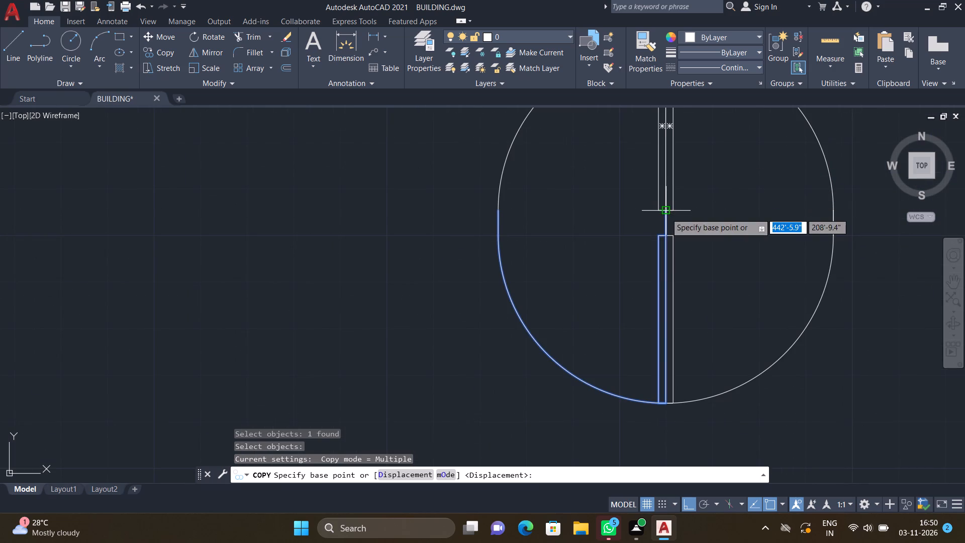
left_click(666, 213)
scroll(631, 256, "down", 6)
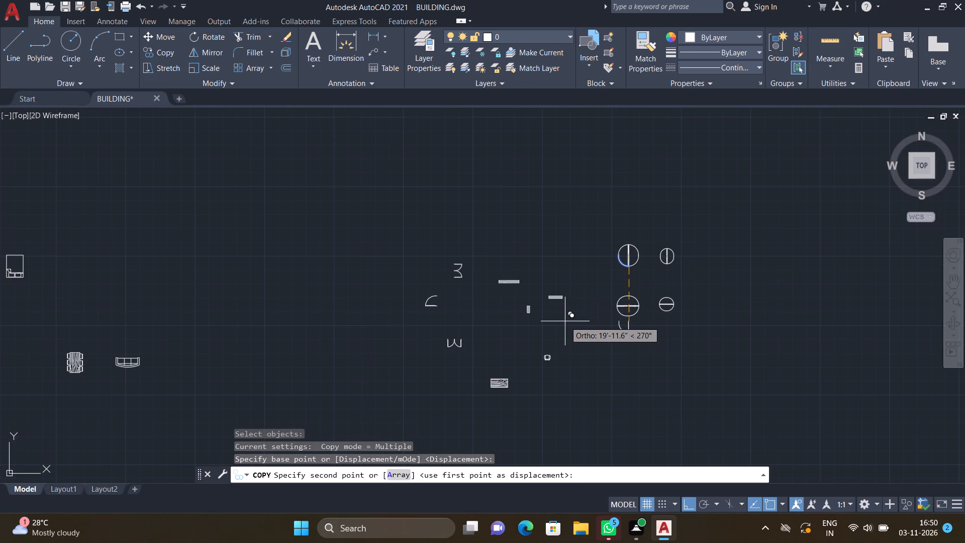
key("F8")
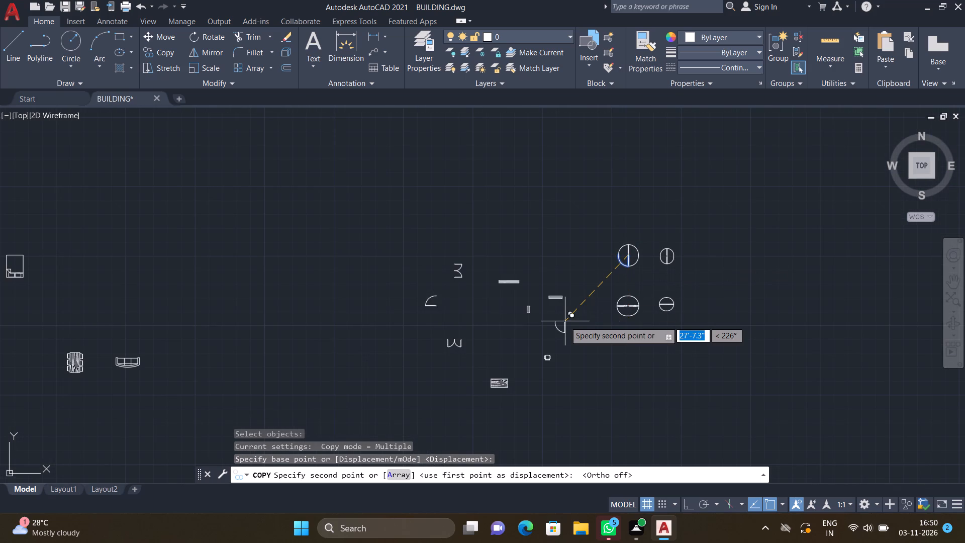
scroll(553, 354, "down", 9)
scroll(473, 401, "up", 4)
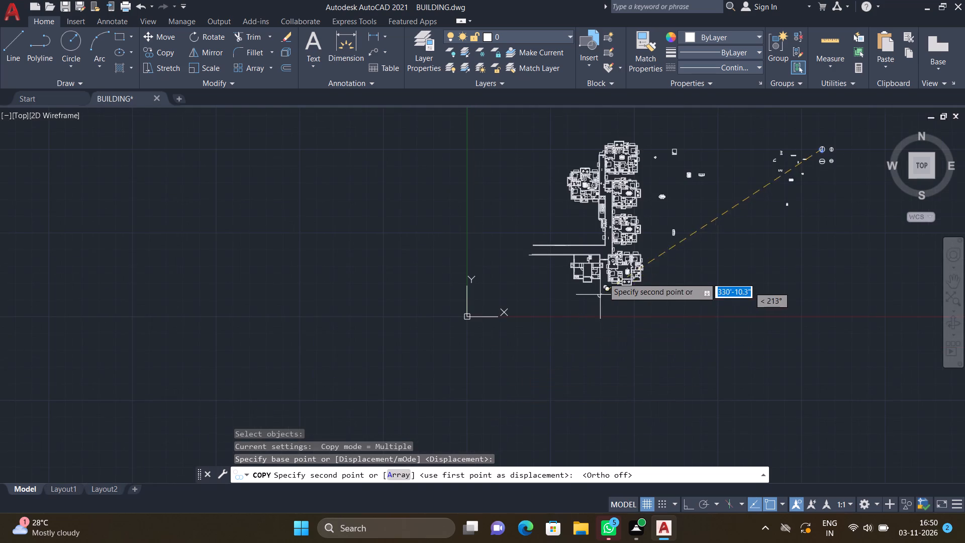
scroll(595, 266, "up", 3)
scroll(545, 225, "up", 3)
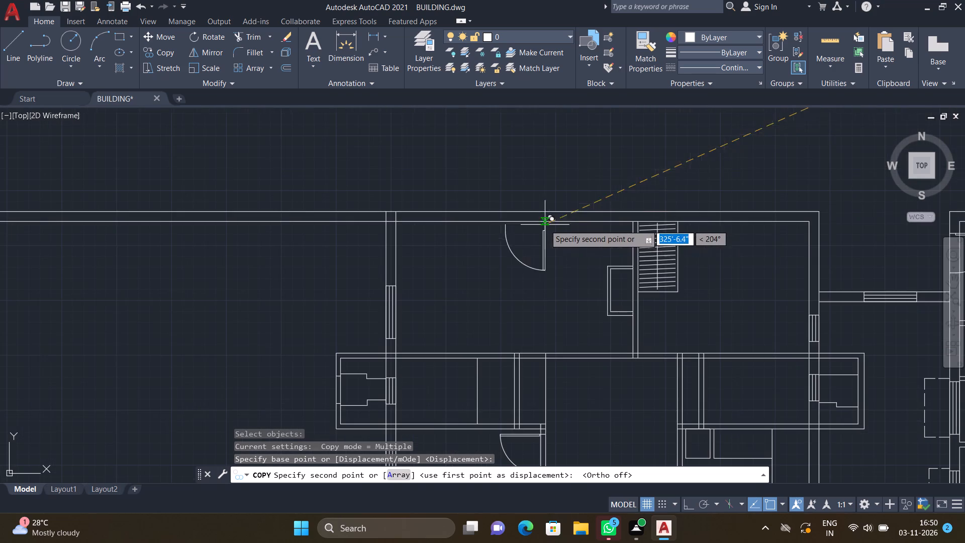
scroll(649, 222, "up", 2)
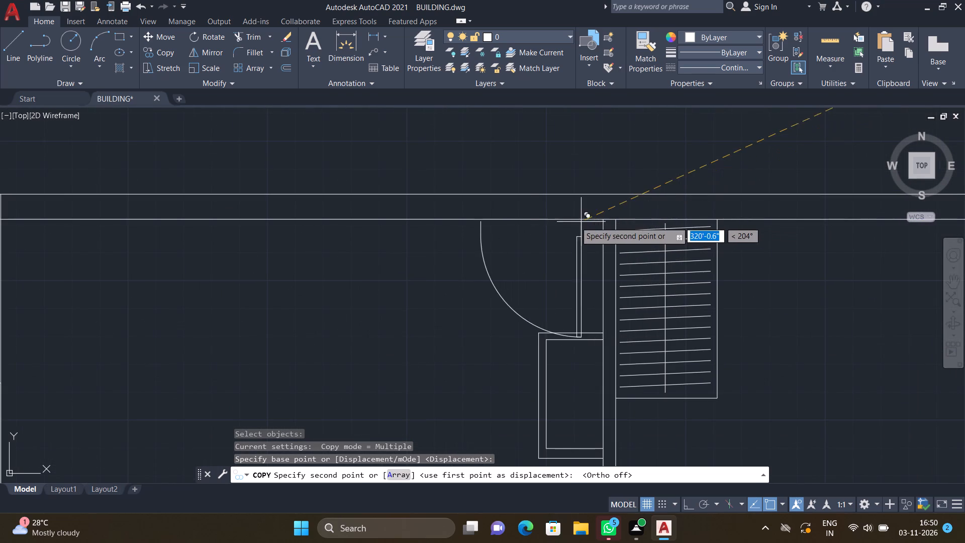
scroll(582, 207, "up", 2)
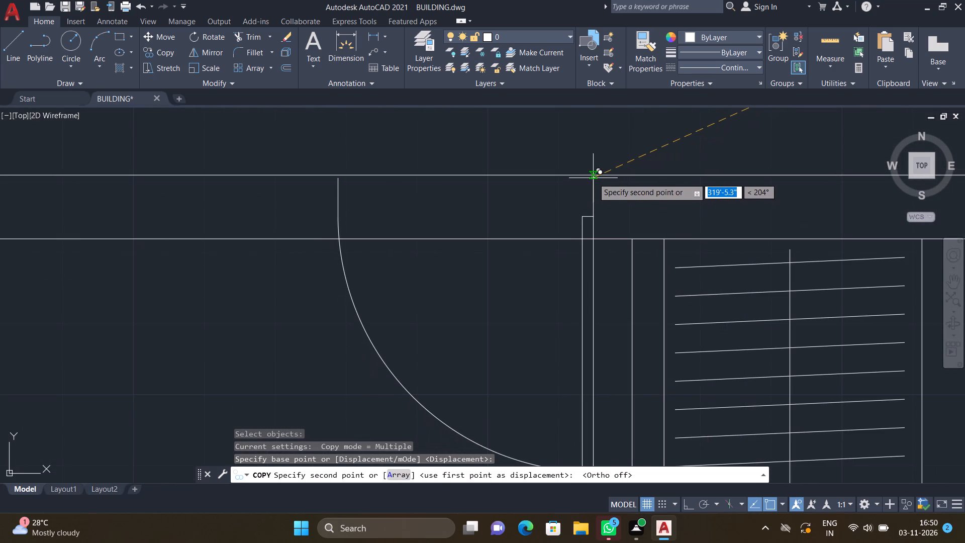
left_click(593, 175)
key("Return")
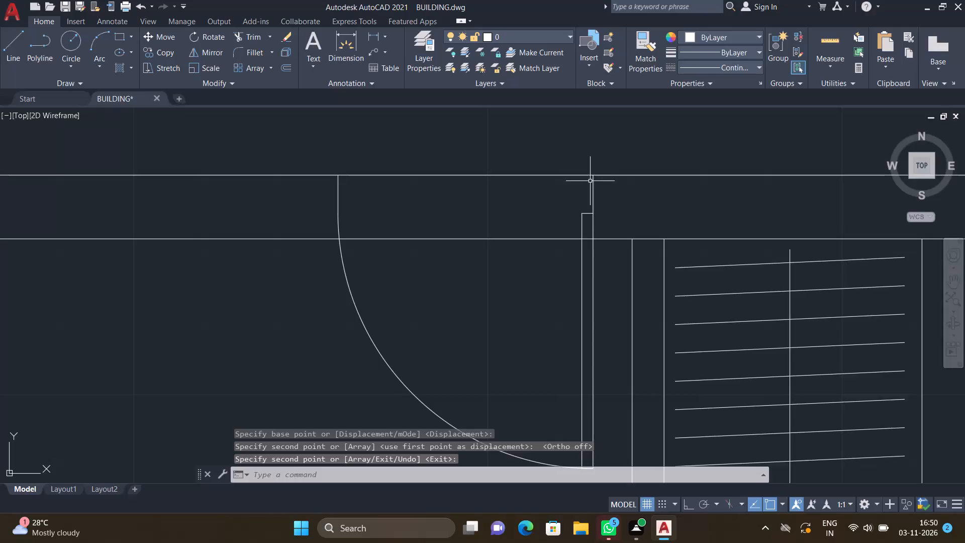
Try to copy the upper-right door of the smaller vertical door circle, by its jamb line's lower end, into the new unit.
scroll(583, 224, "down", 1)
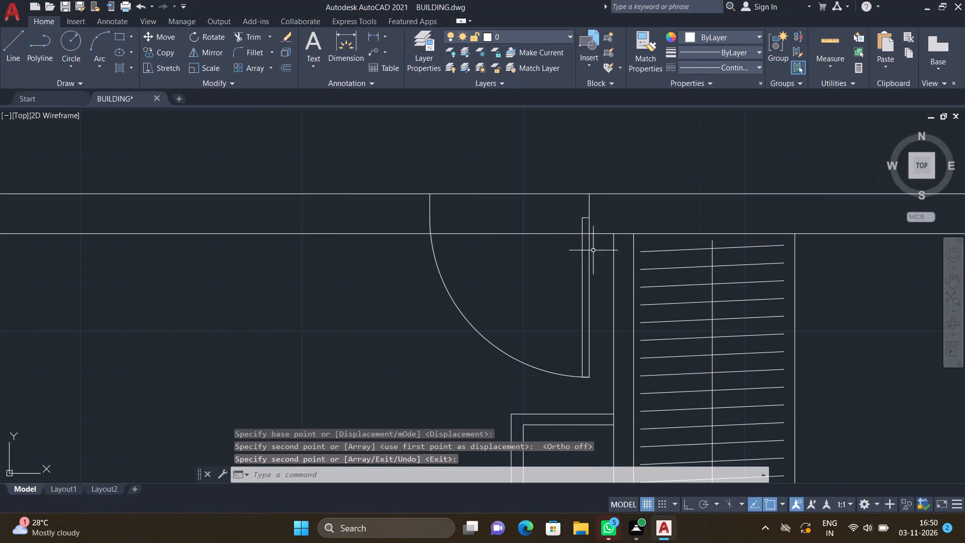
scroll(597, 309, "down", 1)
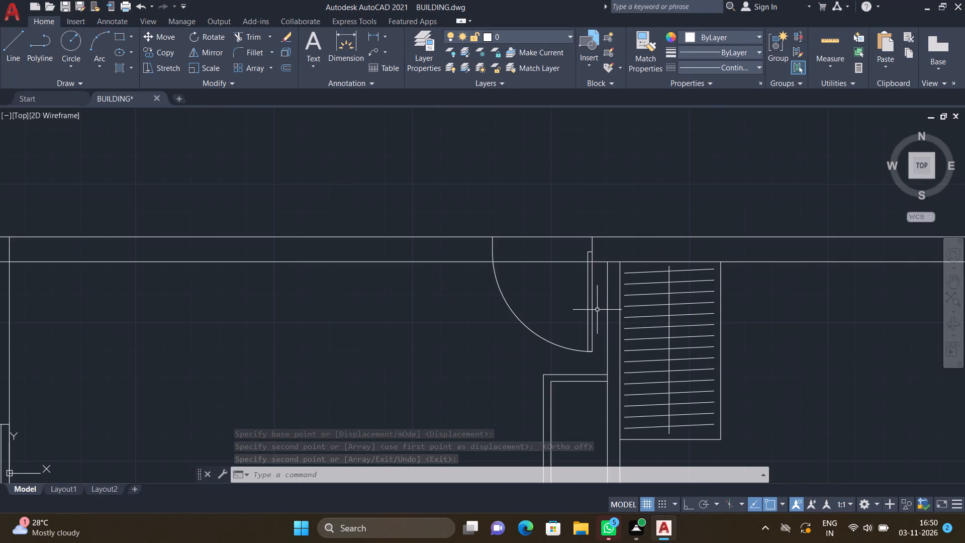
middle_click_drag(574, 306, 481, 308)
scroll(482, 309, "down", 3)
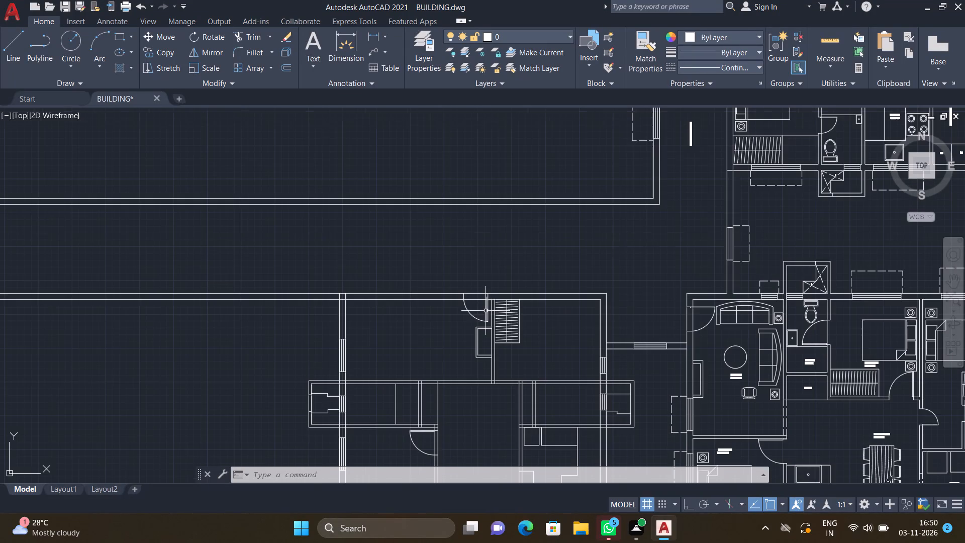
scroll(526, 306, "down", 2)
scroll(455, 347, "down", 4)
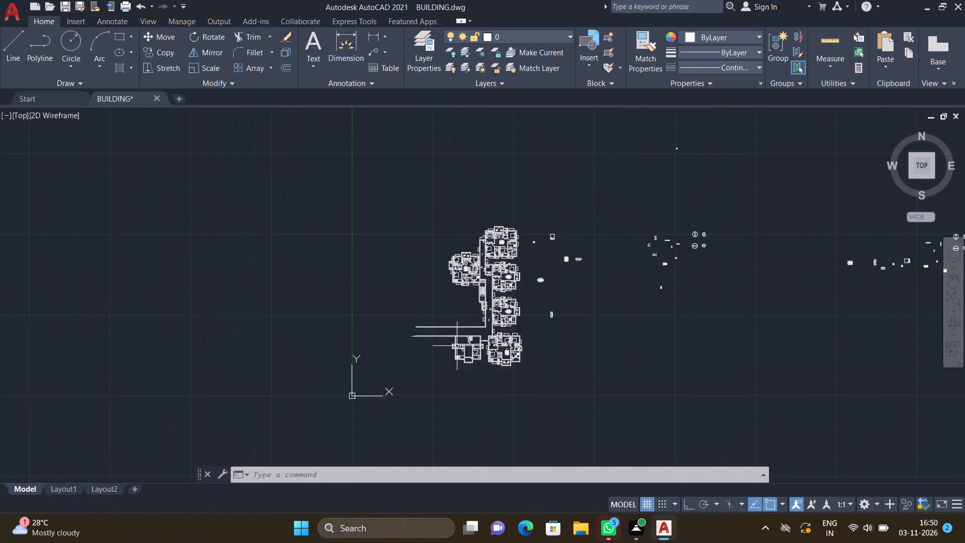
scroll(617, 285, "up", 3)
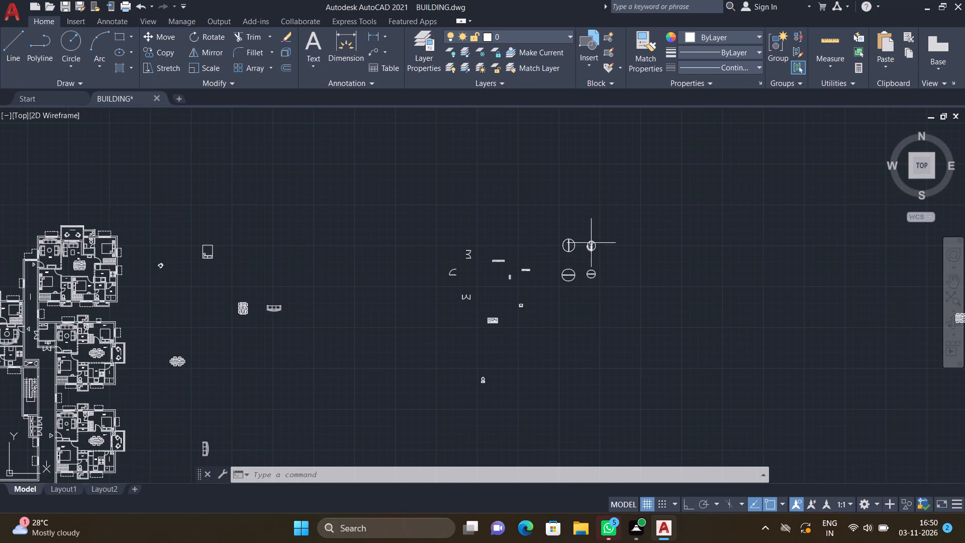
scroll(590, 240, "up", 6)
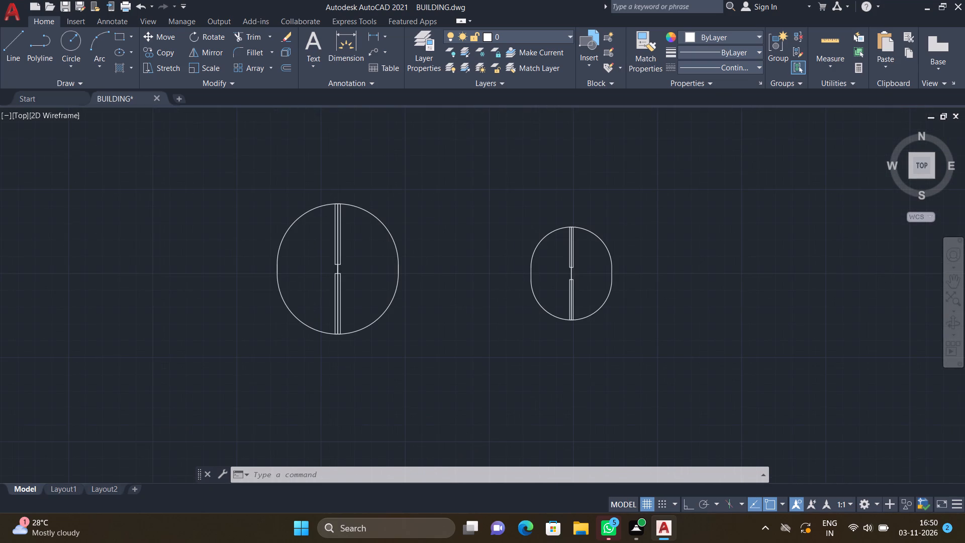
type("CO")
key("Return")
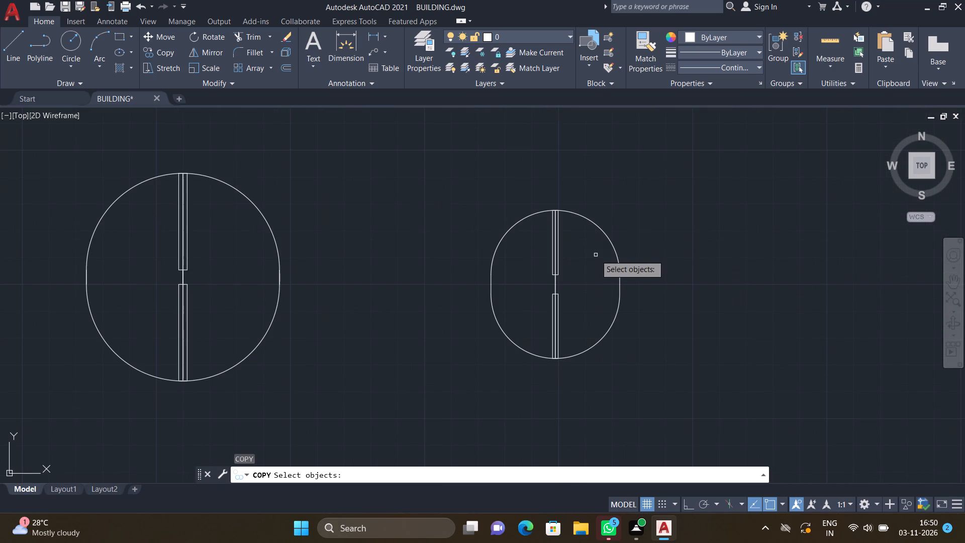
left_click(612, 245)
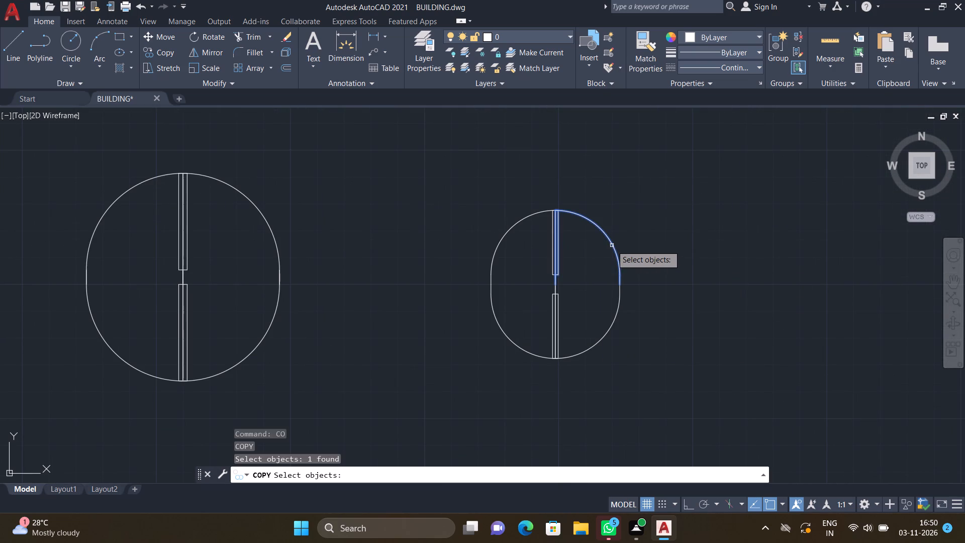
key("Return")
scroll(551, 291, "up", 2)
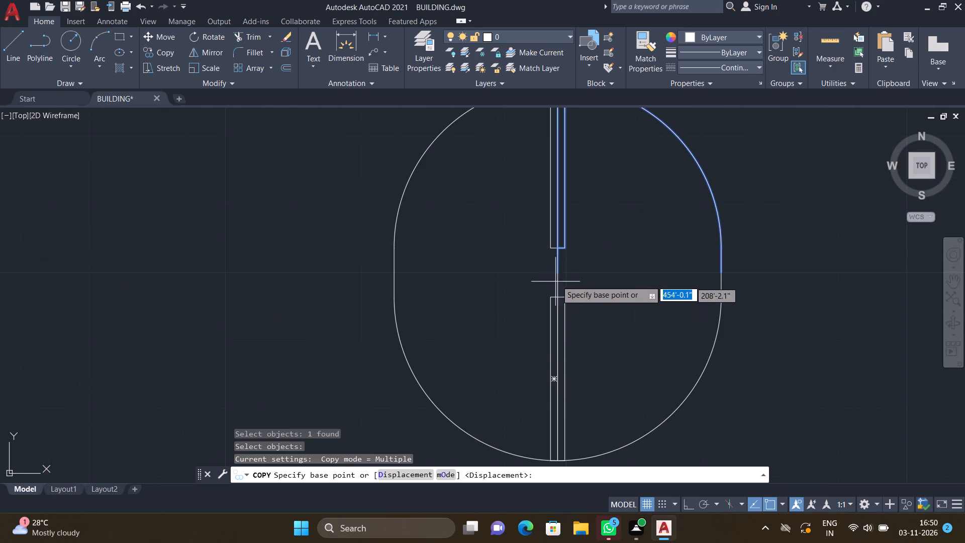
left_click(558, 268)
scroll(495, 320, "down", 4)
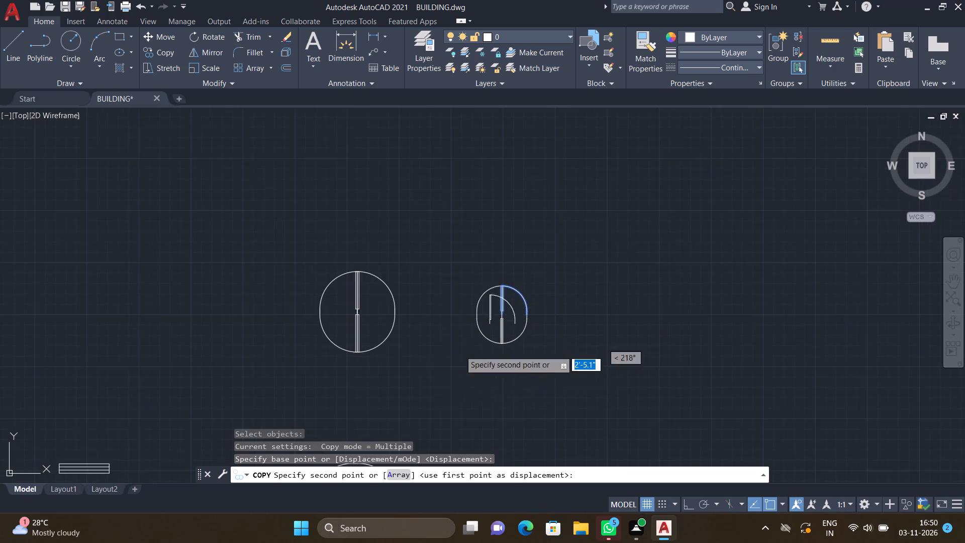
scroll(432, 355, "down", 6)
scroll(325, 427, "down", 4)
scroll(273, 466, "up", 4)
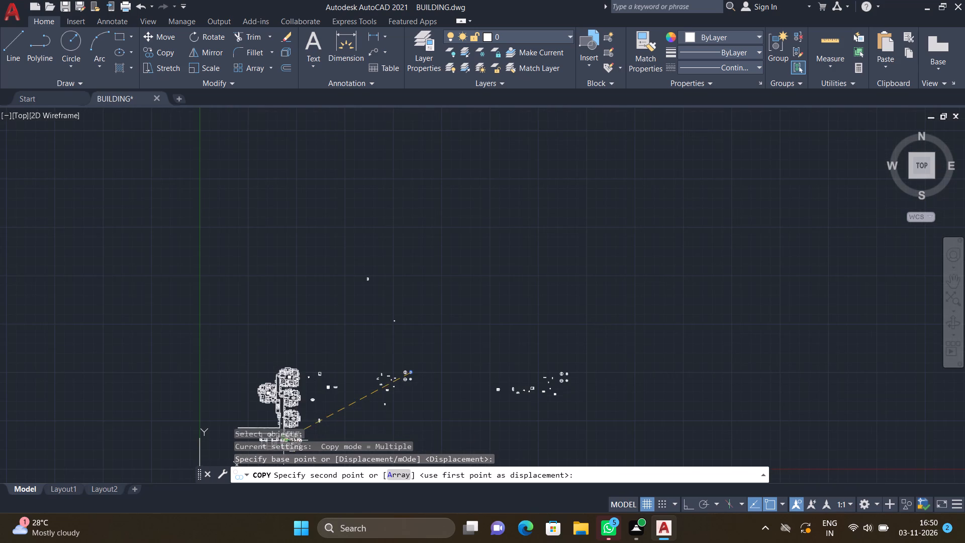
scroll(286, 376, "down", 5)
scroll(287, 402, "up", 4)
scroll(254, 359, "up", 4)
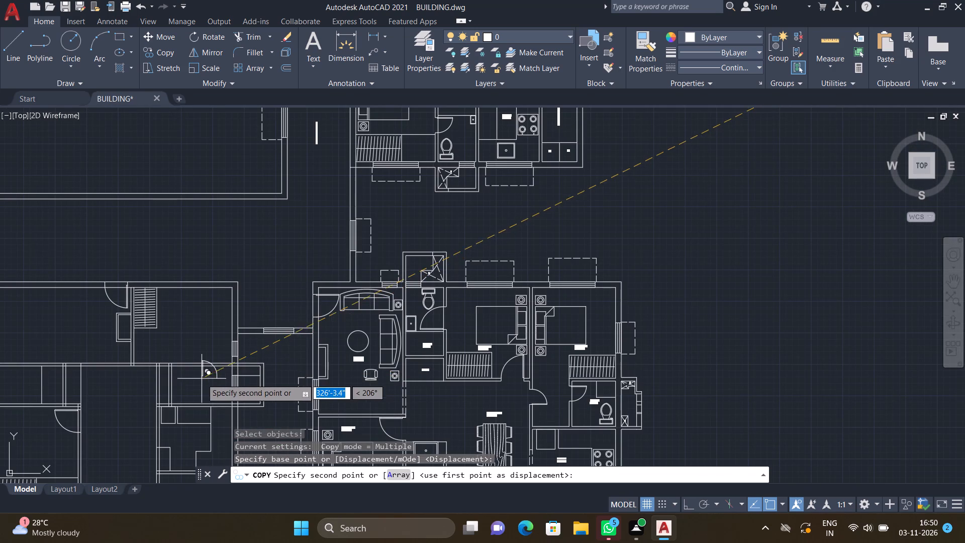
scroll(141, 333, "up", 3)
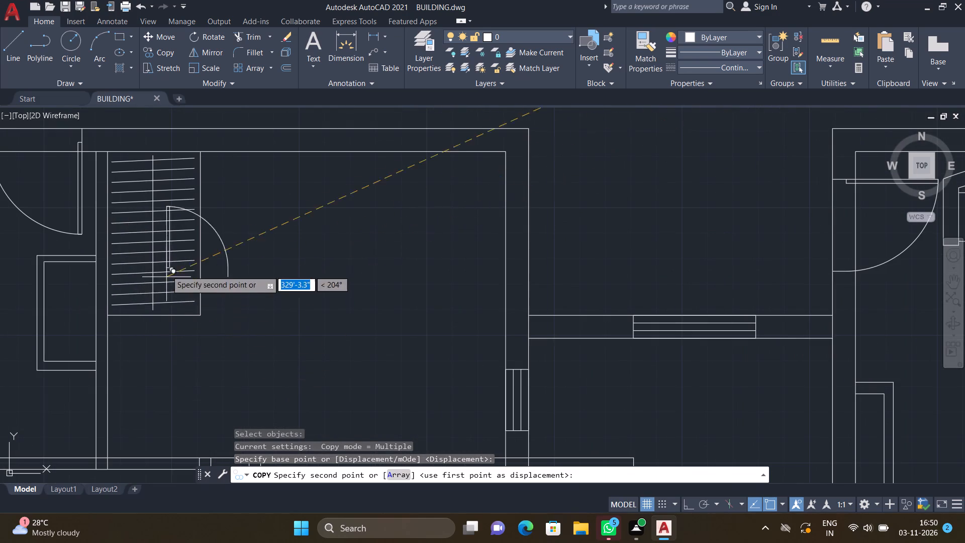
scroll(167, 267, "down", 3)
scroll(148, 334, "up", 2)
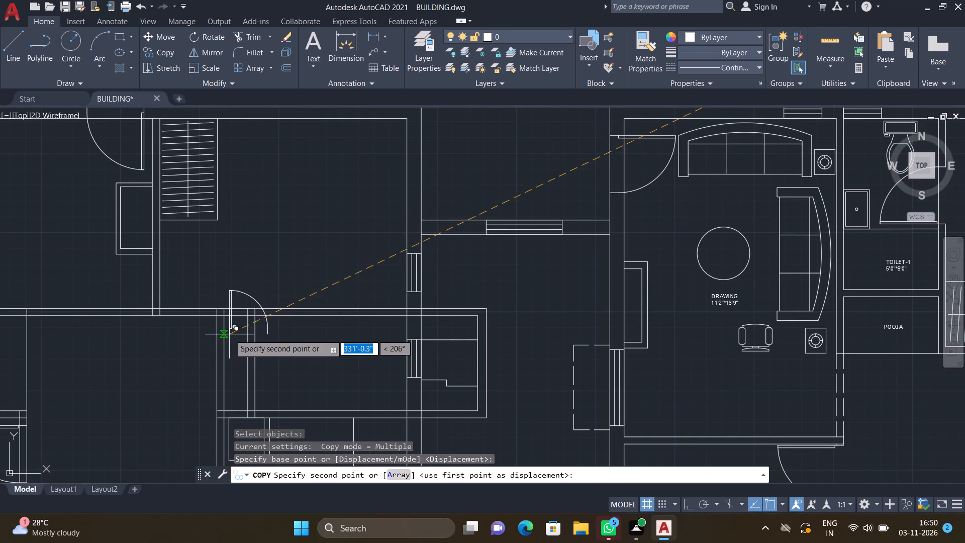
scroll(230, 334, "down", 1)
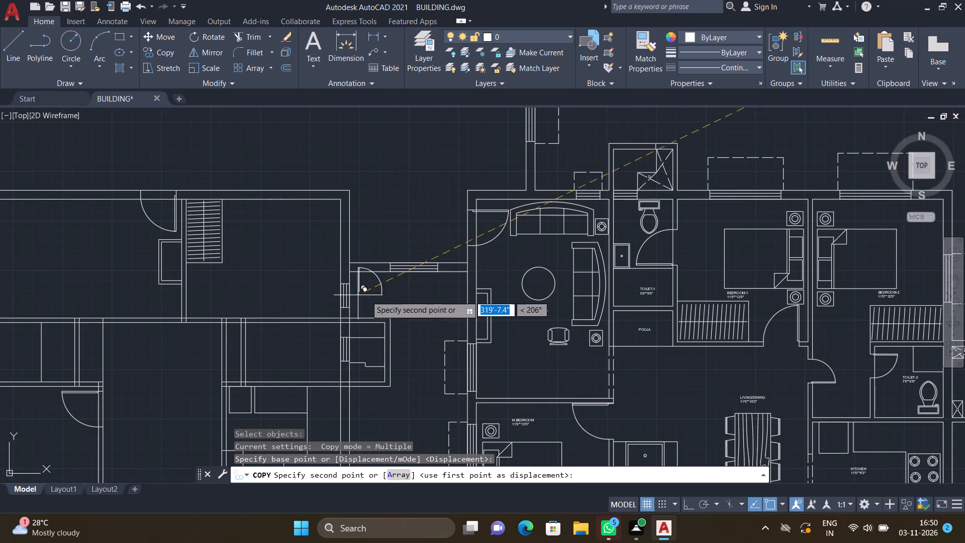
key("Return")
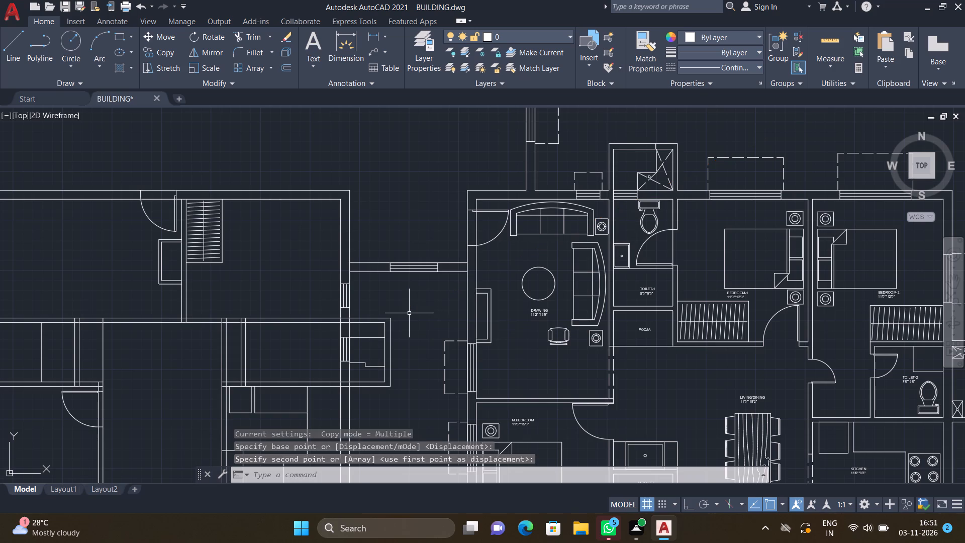
Copy the upper-right door of the larger vertical door circle, by its jamb line's lower end, to the foot of the closet partition on the horizontal wall's lower face.
scroll(408, 310, "down", 4)
scroll(654, 201, "down", 1)
middle_click_drag(646, 203, 587, 279)
scroll(588, 275, "down", 1)
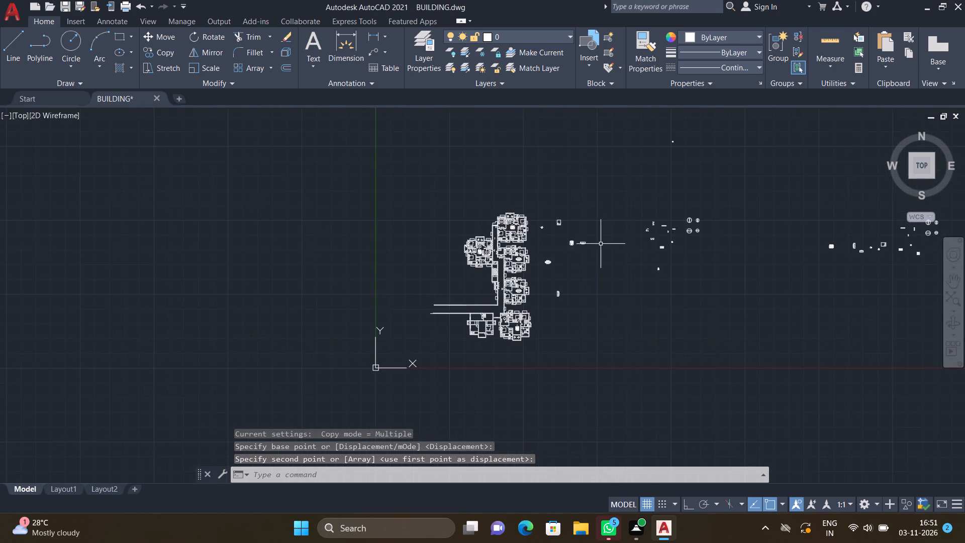
scroll(658, 233, "up", 4)
middle_click_drag(784, 204, 582, 234)
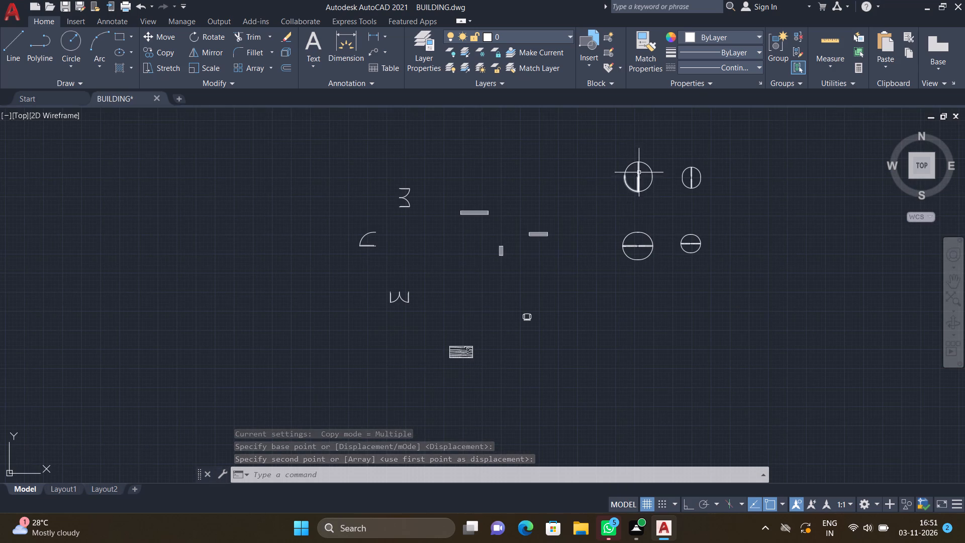
scroll(648, 165, "up", 3)
type("CO")
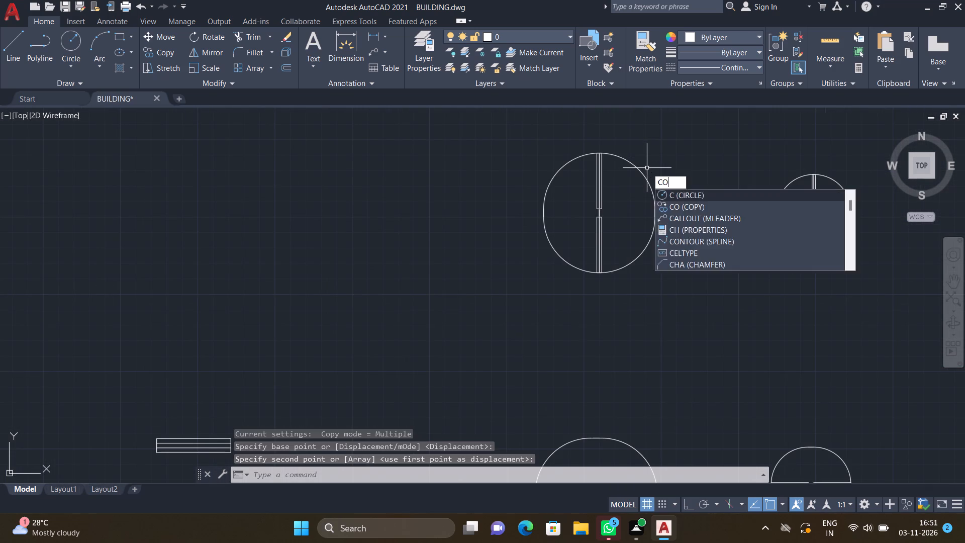
key("Return")
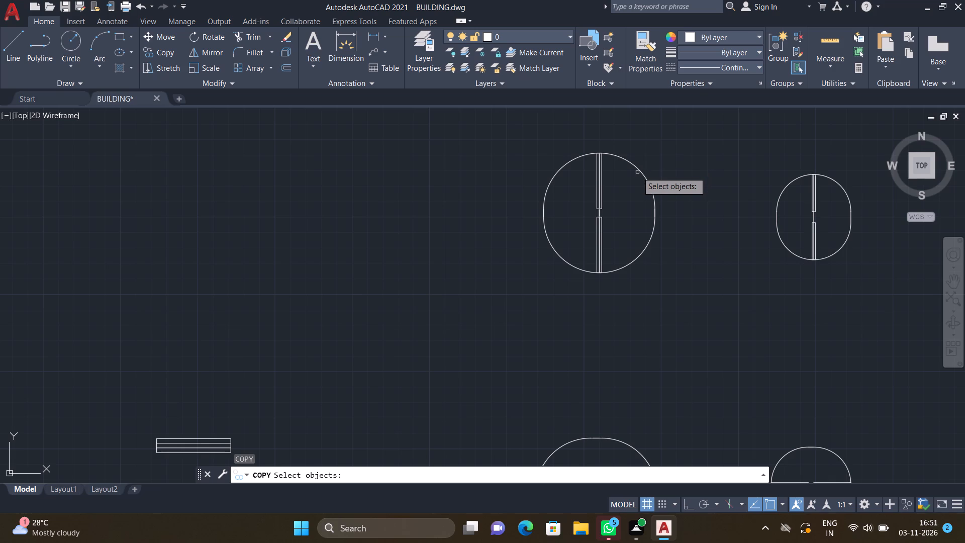
left_click(640, 168)
key("Return")
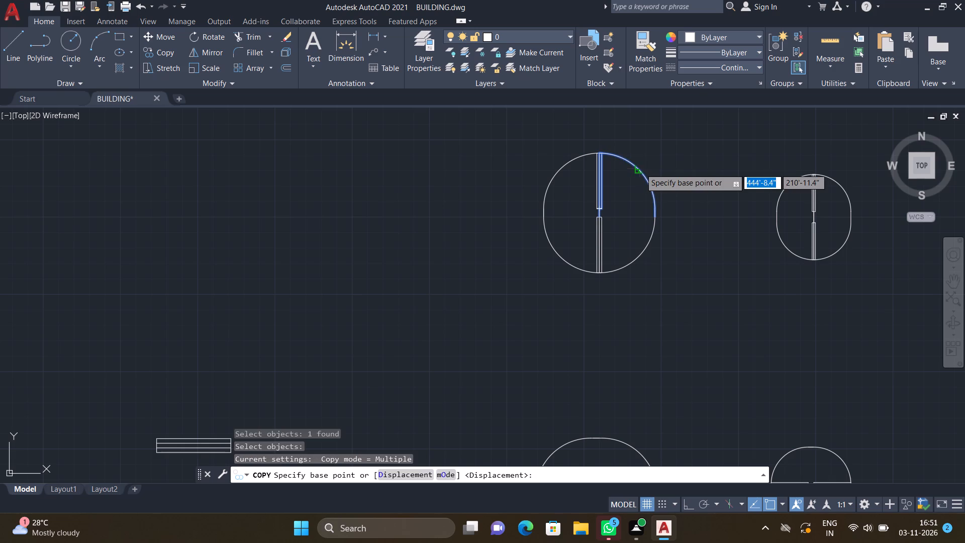
scroll(610, 212, "up", 3)
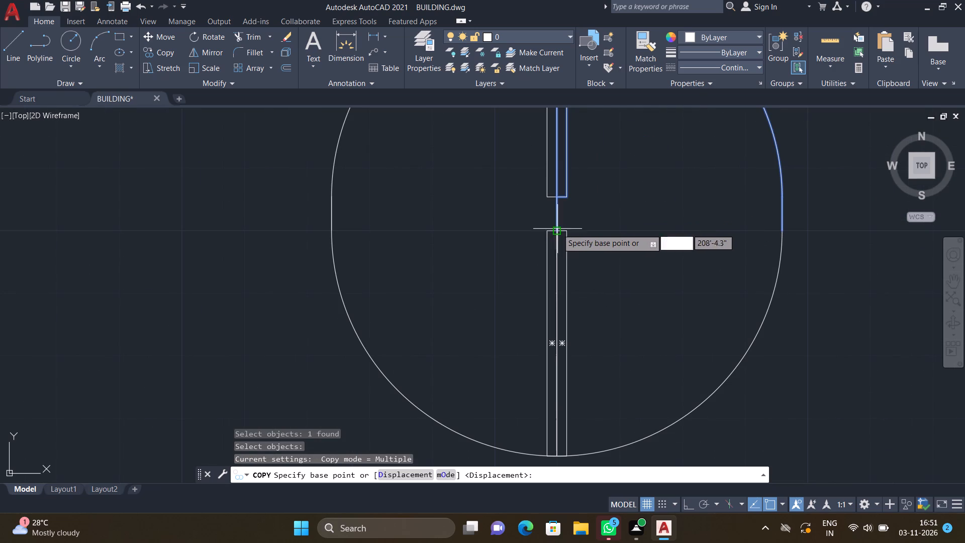
left_click(558, 229)
scroll(532, 238, "down", 5)
scroll(453, 297, "down", 6)
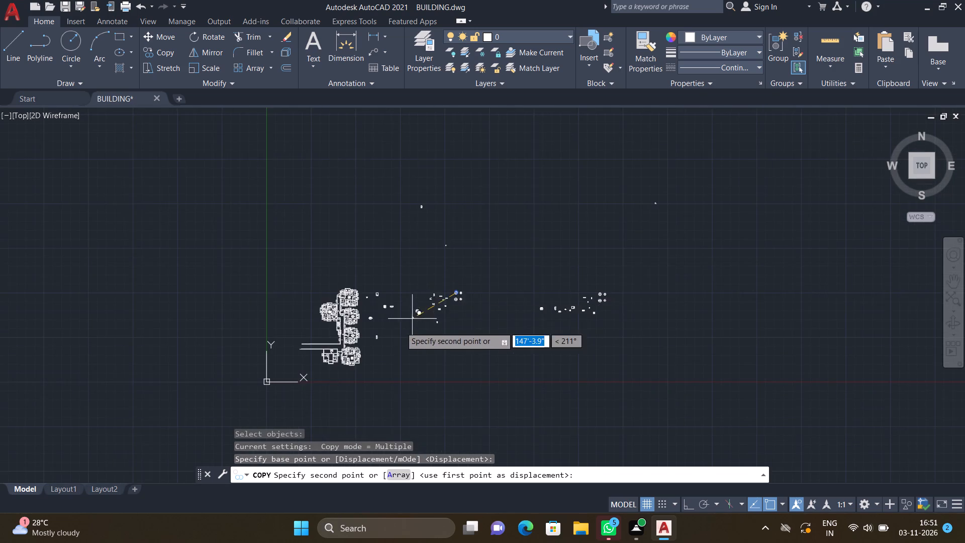
scroll(397, 330, "down", 4)
scroll(359, 366, "up", 4)
scroll(470, 184, "up", 3)
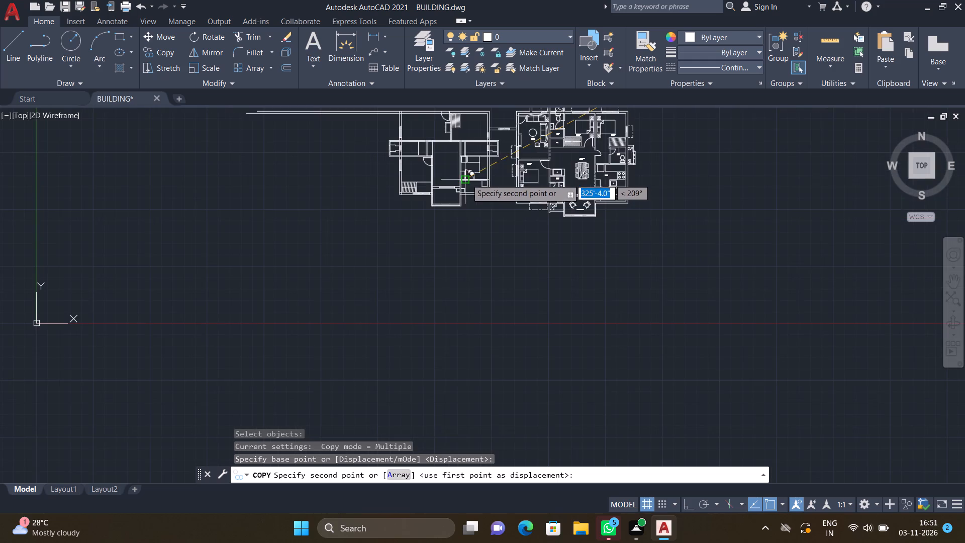
scroll(425, 231, "down", 1)
scroll(425, 156, "up", 4)
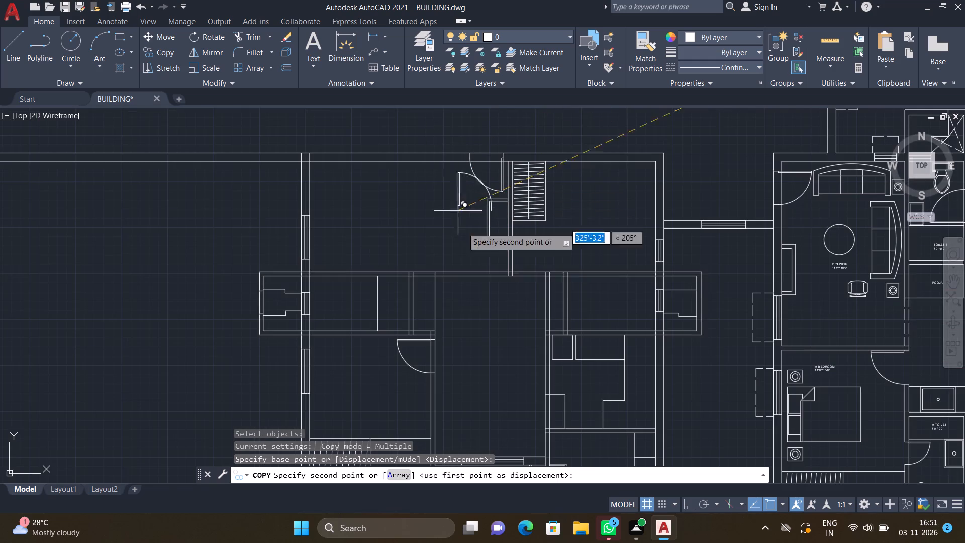
scroll(517, 267, "up", 2)
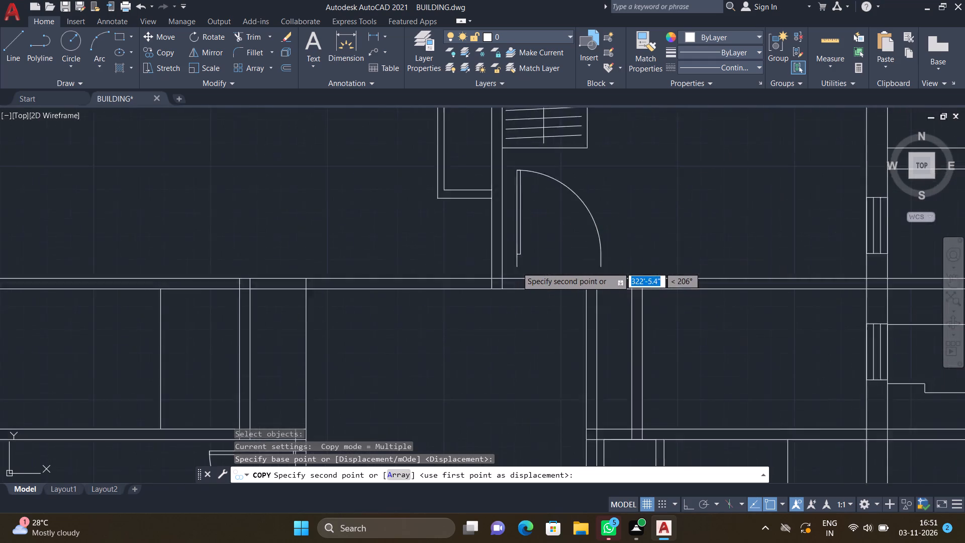
scroll(517, 267, "up", 4)
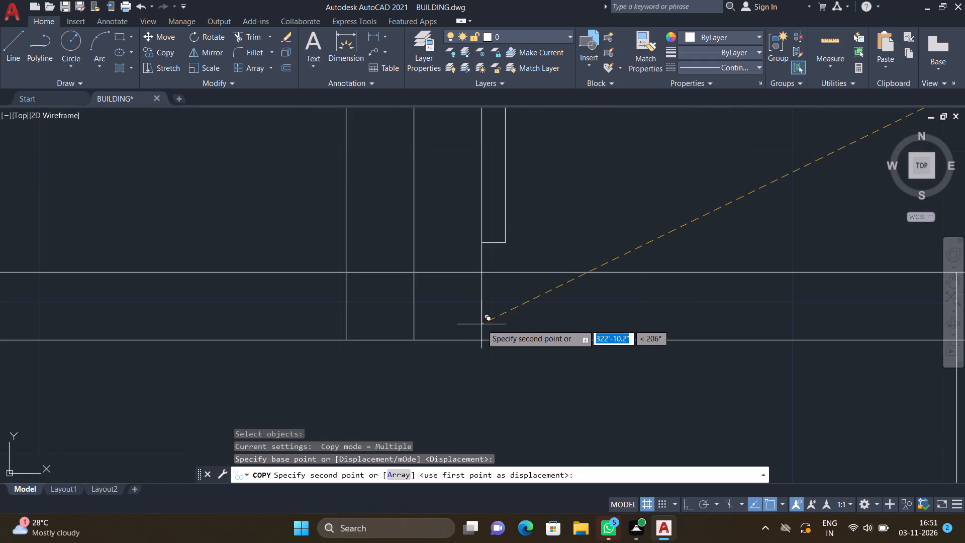
left_click(413, 338)
key("Return")
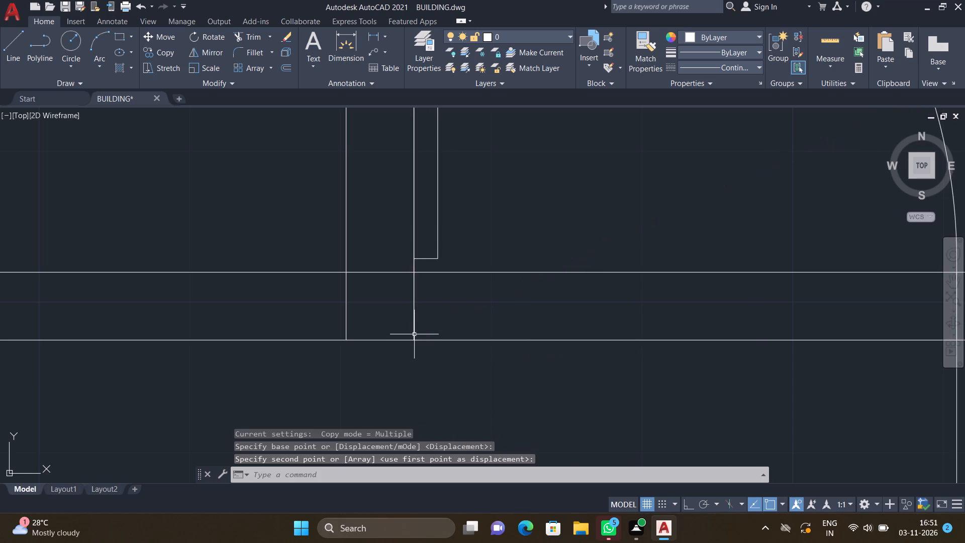
Copy the lower-right door of the smaller vertical door circle, by its jamb line's upper end, onto the upper face of the lower-right room's top wall.
scroll(418, 344, "down", 4)
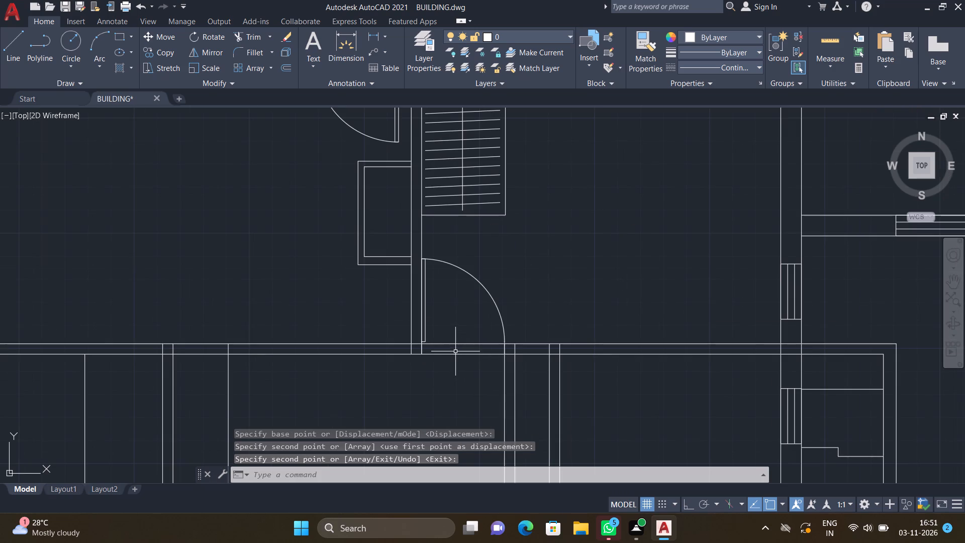
scroll(456, 350, "down", 3)
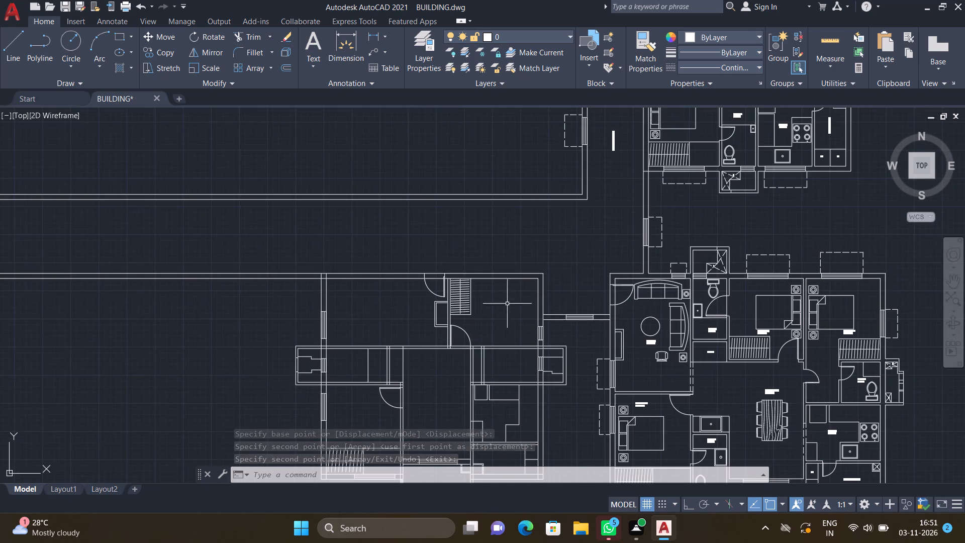
scroll(549, 281, "down", 3)
scroll(468, 298, "down", 2)
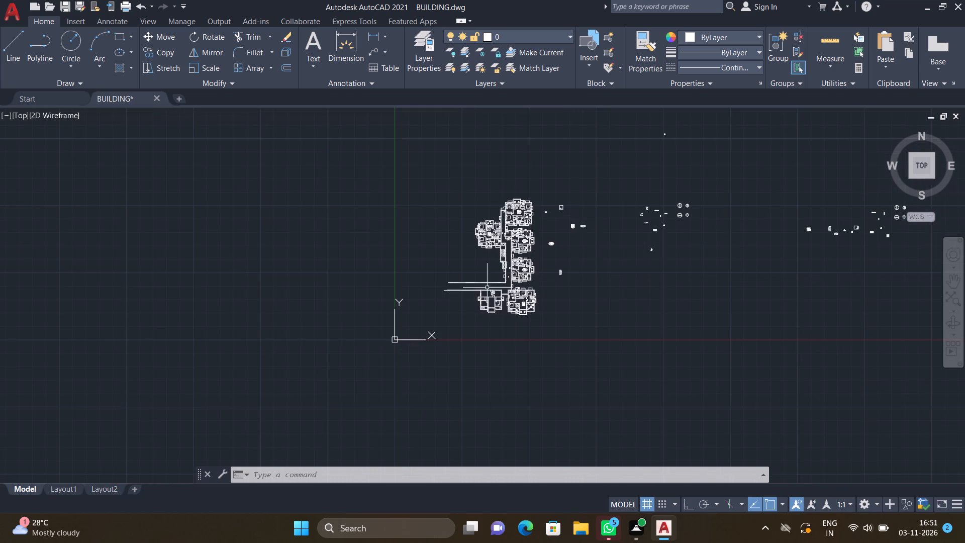
scroll(606, 246, "down", 1)
scroll(680, 215, "up", 4)
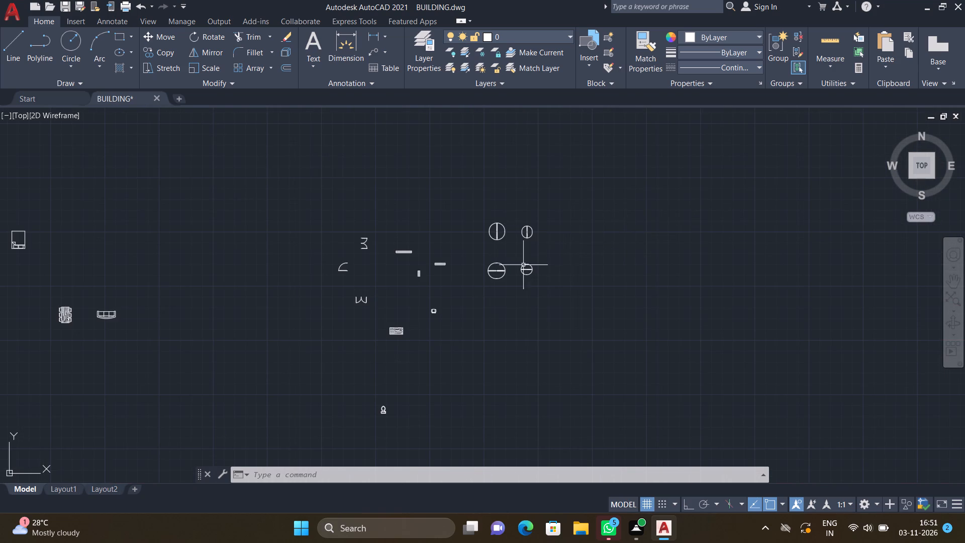
scroll(533, 244, "up", 2)
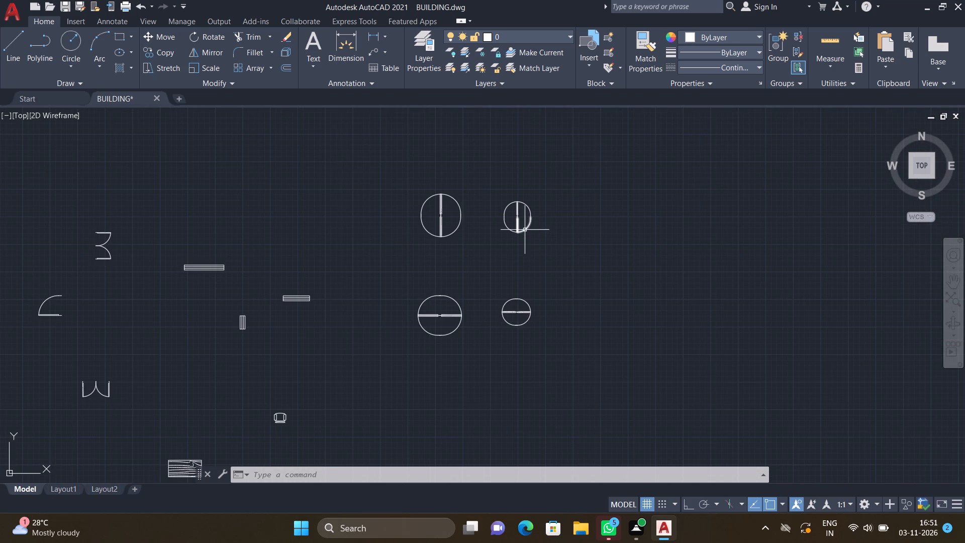
type("CO")
key("Return")
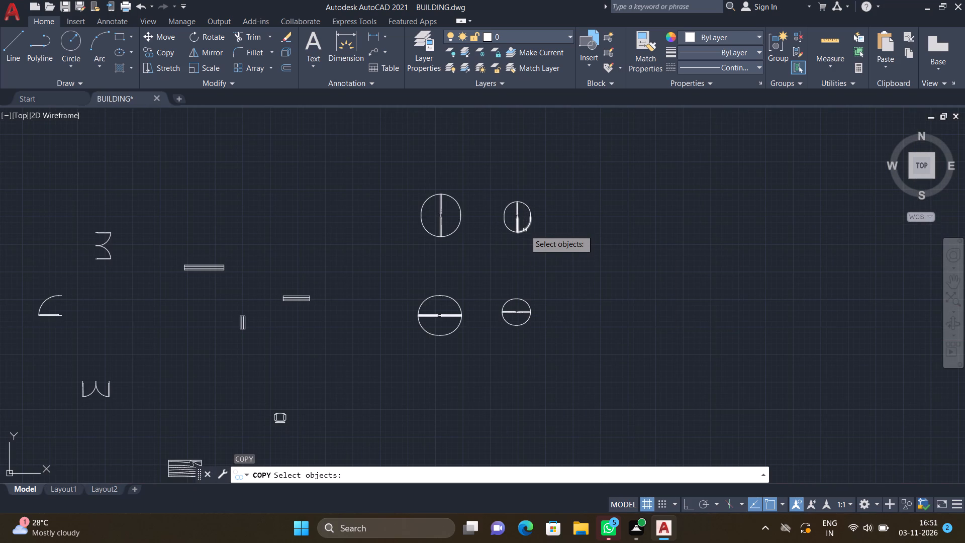
scroll(533, 225, "up", 3)
left_click(510, 220)
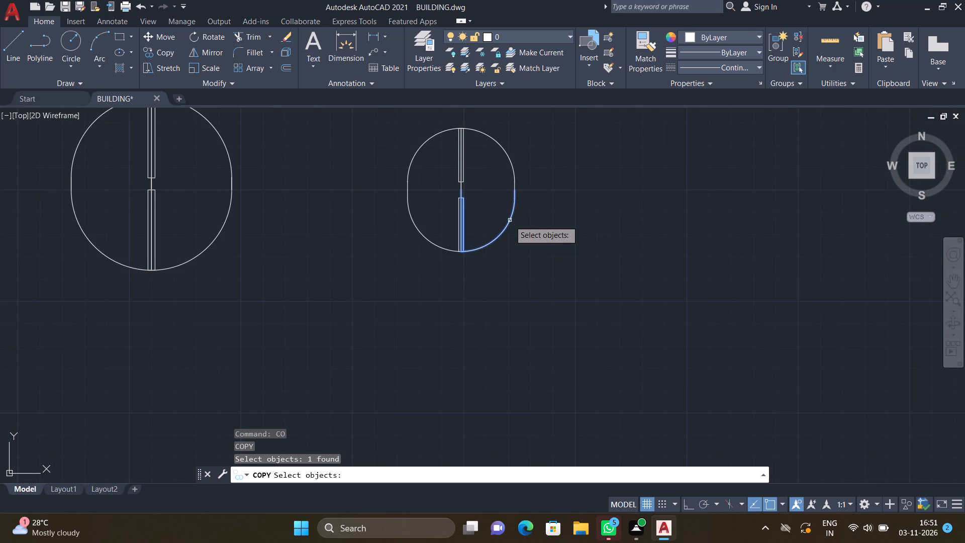
key("Return")
scroll(454, 190, "up", 2)
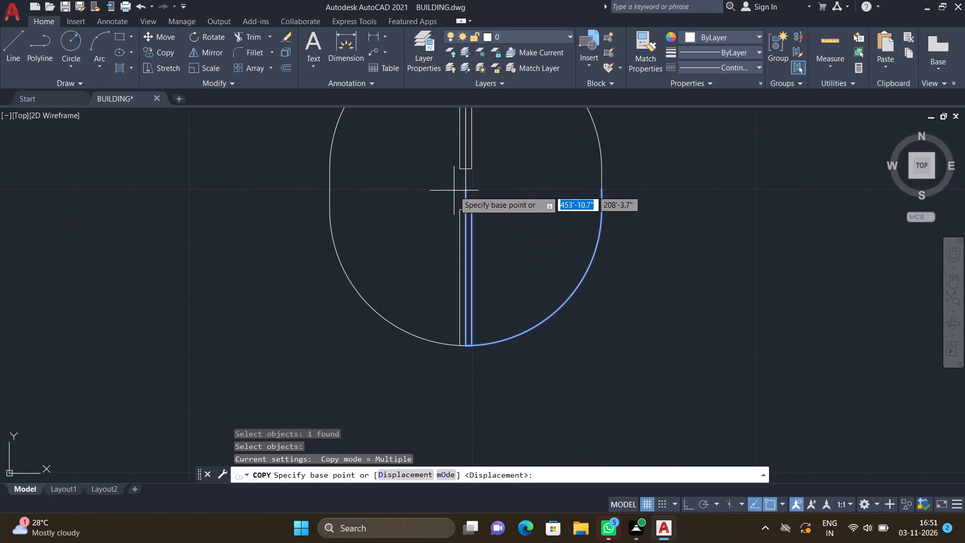
left_click(467, 192)
scroll(420, 283, "down", 6)
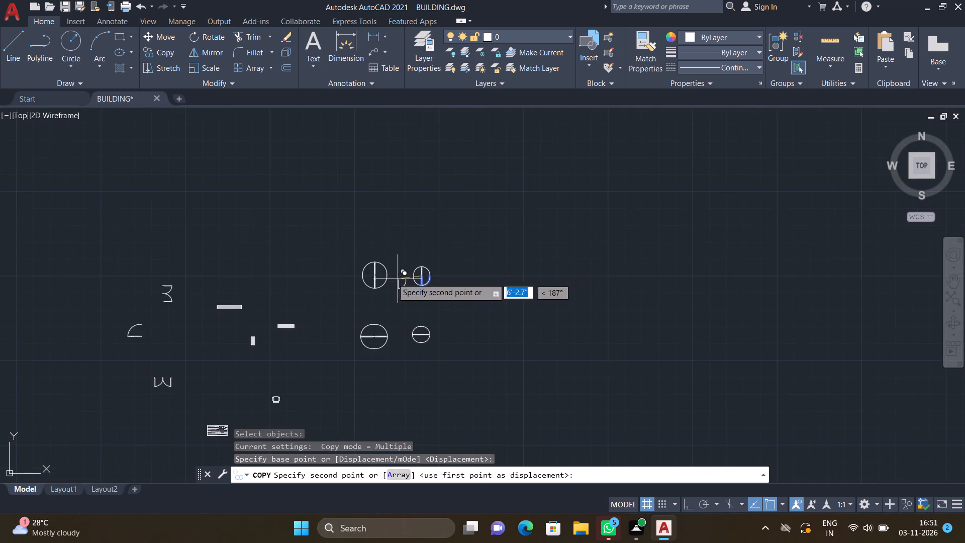
scroll(389, 278, "down", 6)
scroll(236, 383, "down", 1)
scroll(260, 360, "up", 4)
scroll(336, 289, "up", 2)
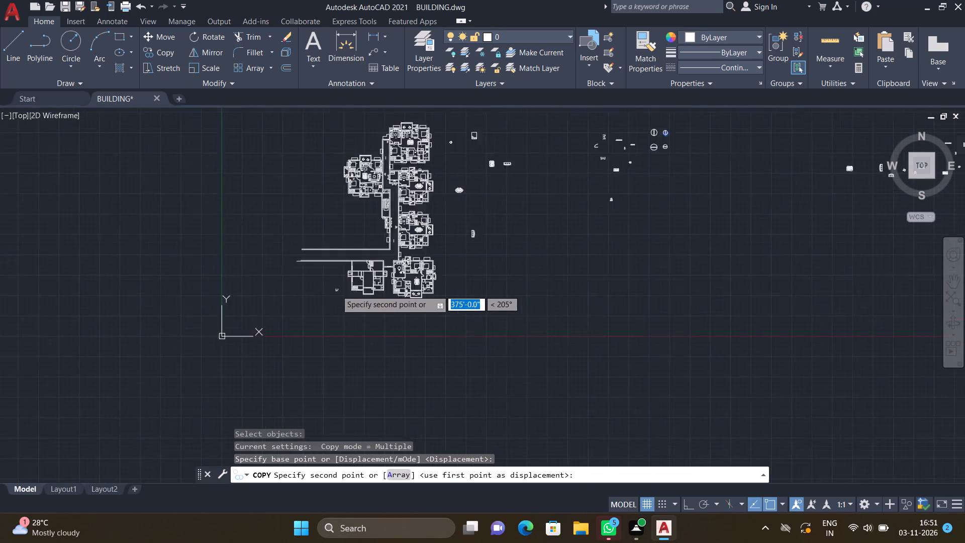
scroll(336, 290, "up", 2)
scroll(482, 218, "up", 3)
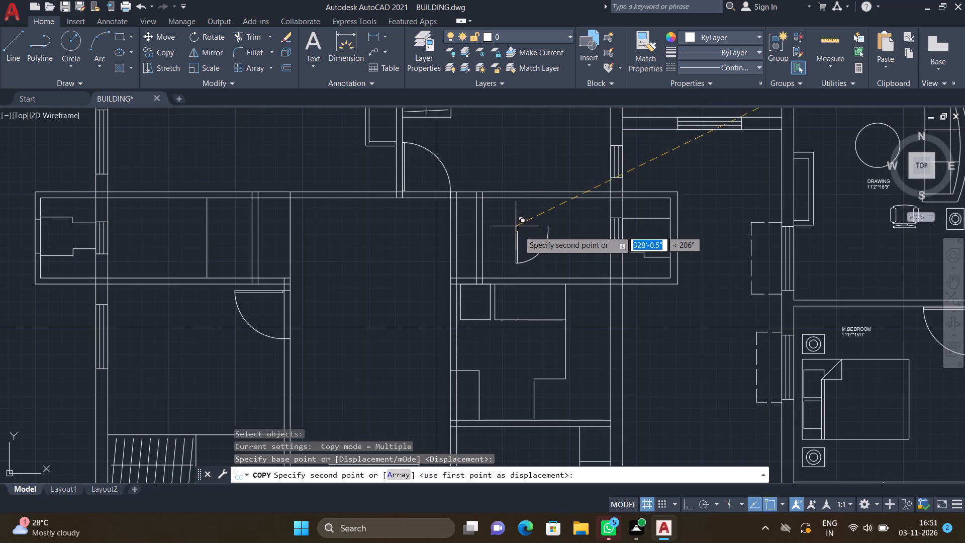
scroll(485, 299, "down", 2)
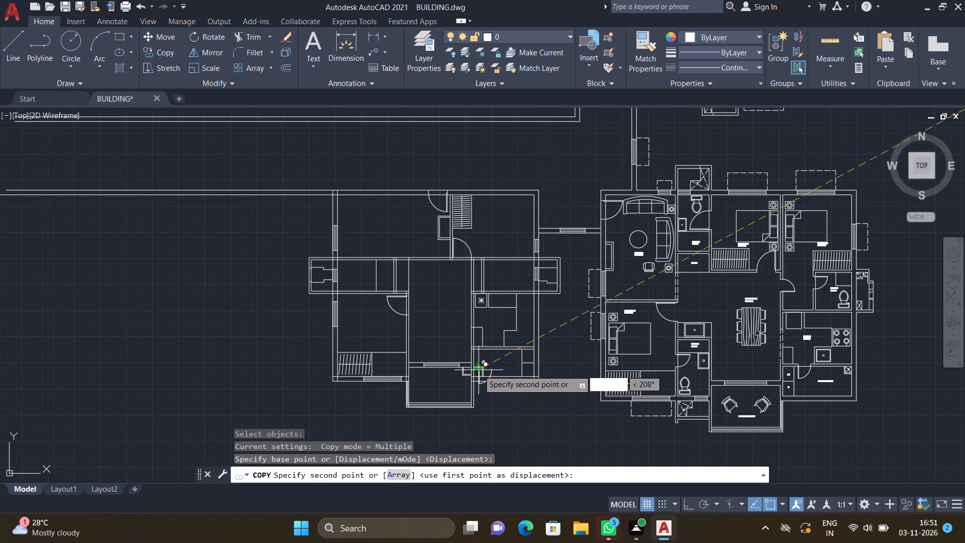
scroll(478, 369, "up", 3)
scroll(512, 309, "up", 2)
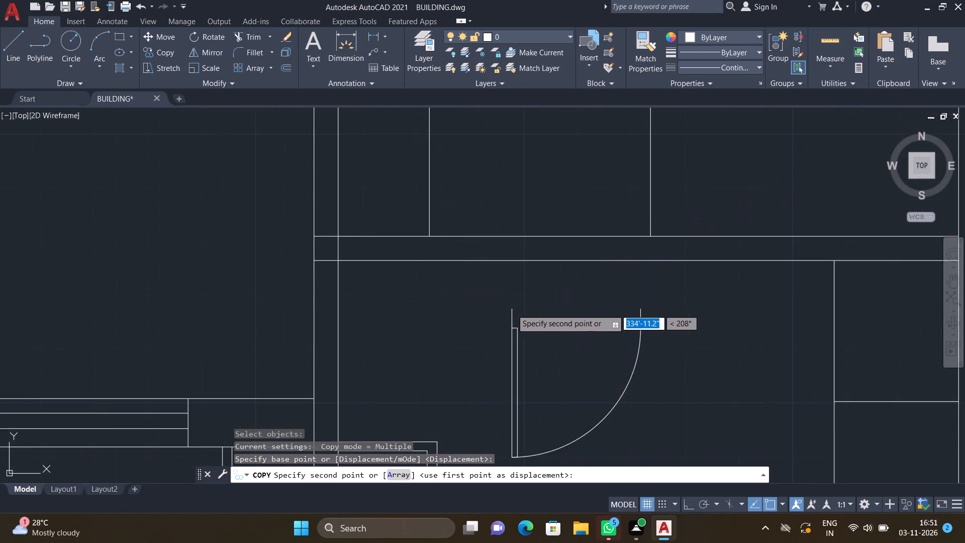
left_click(480, 236)
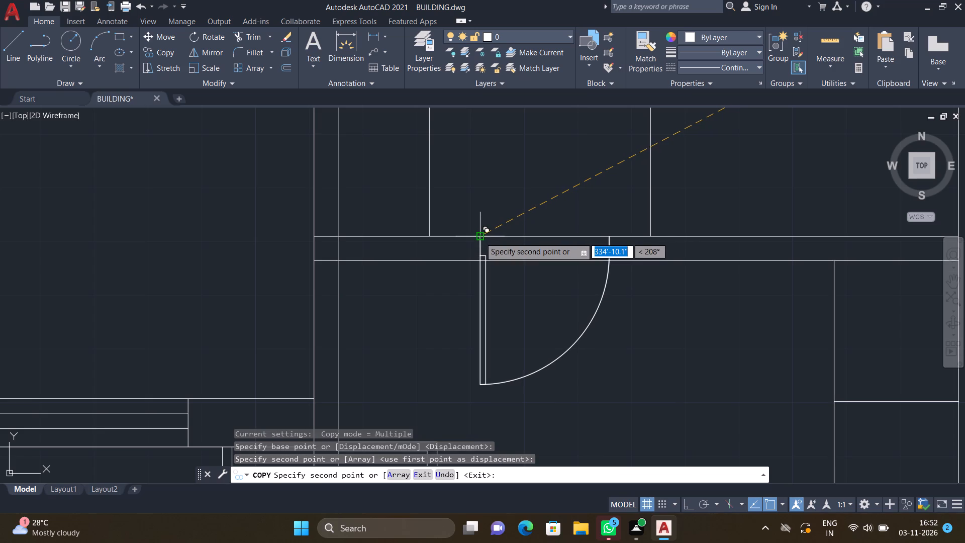
key("Return")
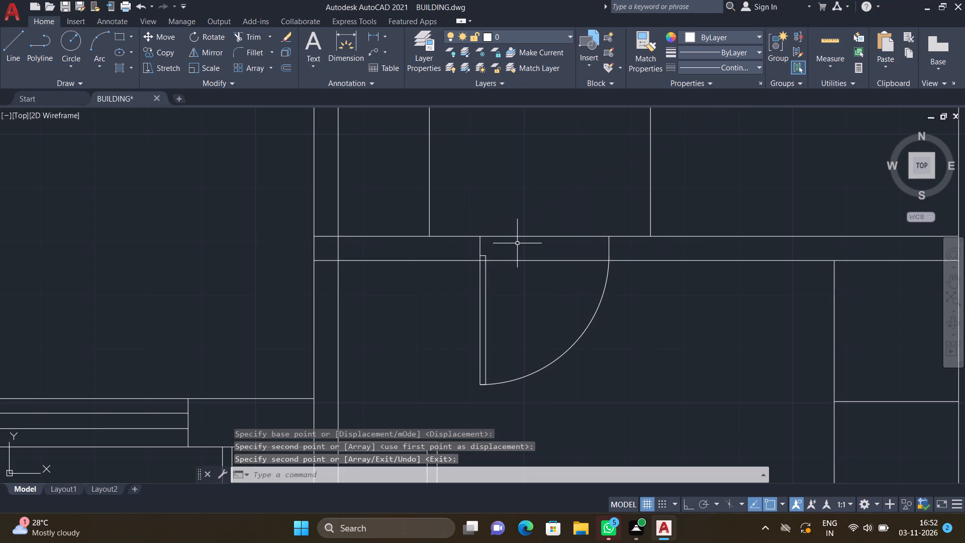
Copy the lower-left door of the larger vertical door circle by its jamb line's upper end onto the right-hand bay room's top wall, just left of the window.
scroll(515, 245, "down", 3)
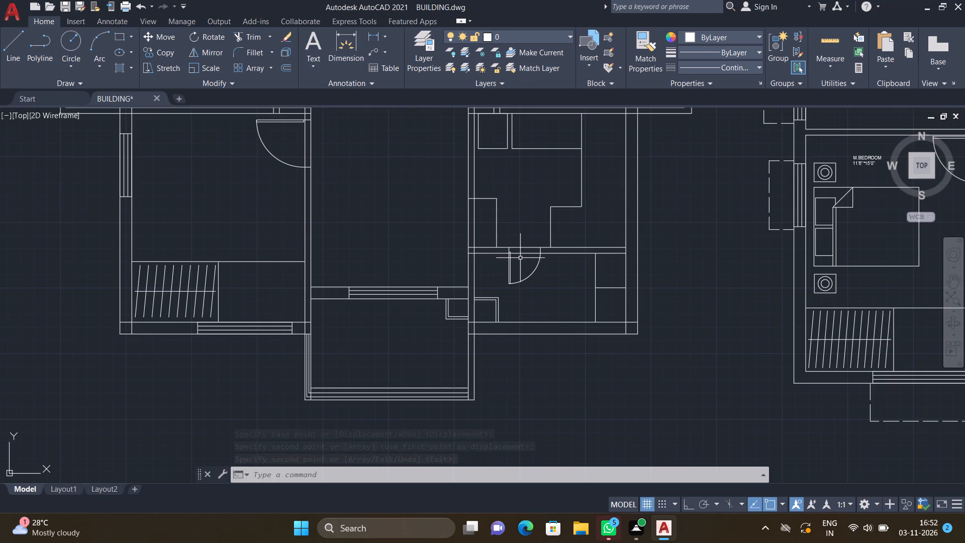
scroll(512, 250, "down", 2)
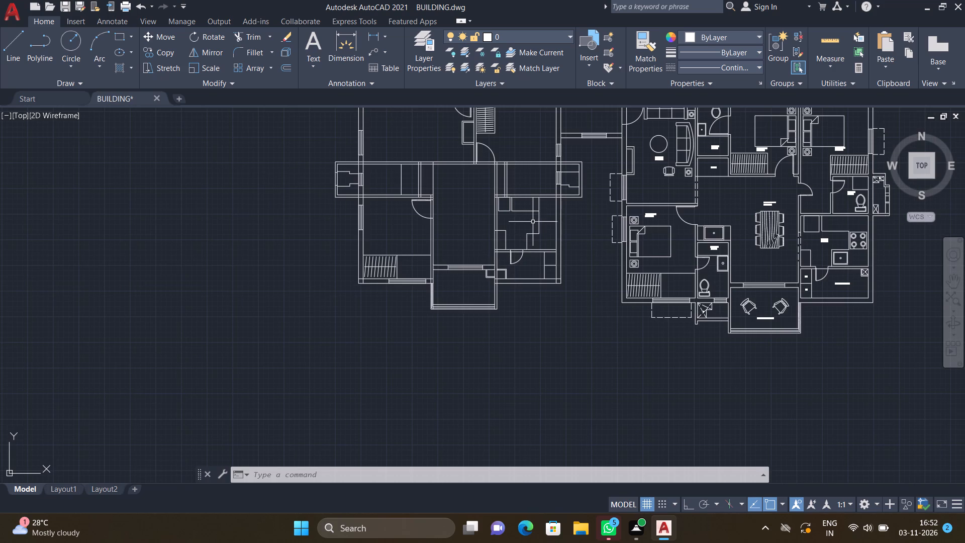
middle_click_drag(530, 222, 504, 286)
scroll(504, 284, "down", 1)
scroll(574, 240, "down", 2)
middle_click_drag(658, 228, 568, 332)
scroll(566, 336, "down", 2)
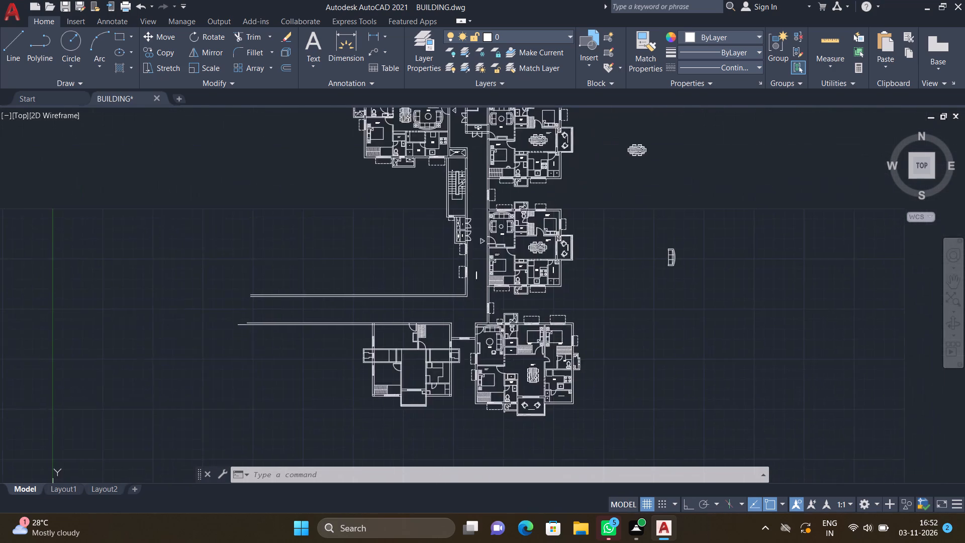
scroll(788, 213, "up", 3)
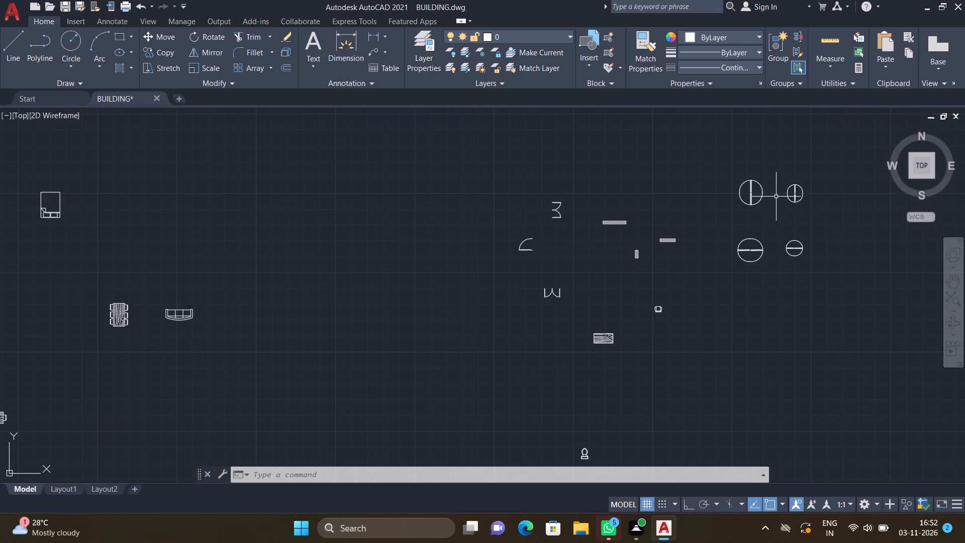
type("CO")
key("Return")
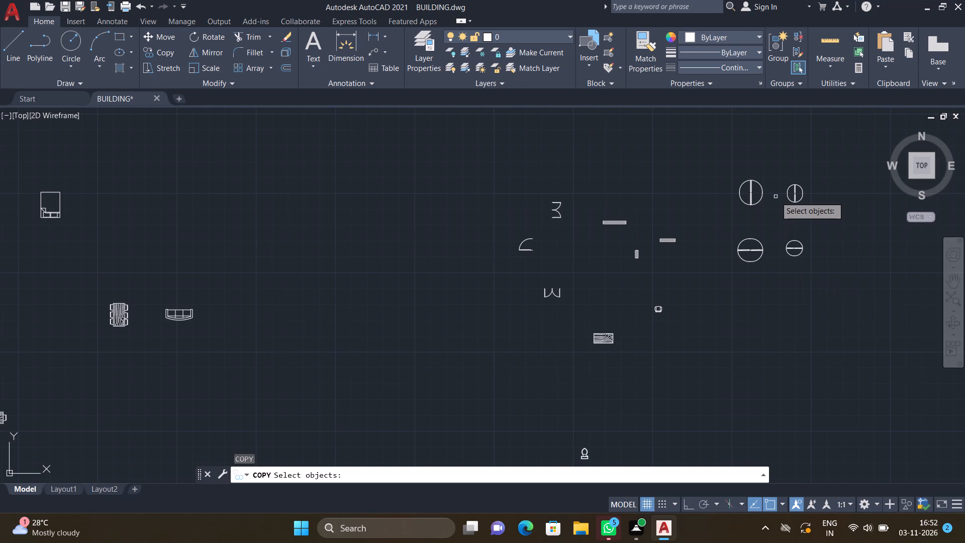
scroll(747, 197, "up", 2)
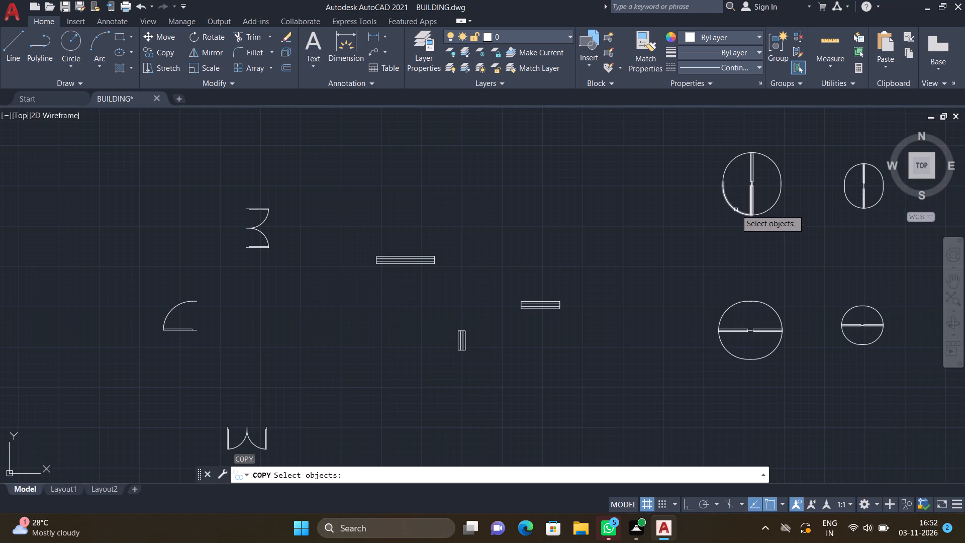
left_click(735, 208)
key("Return")
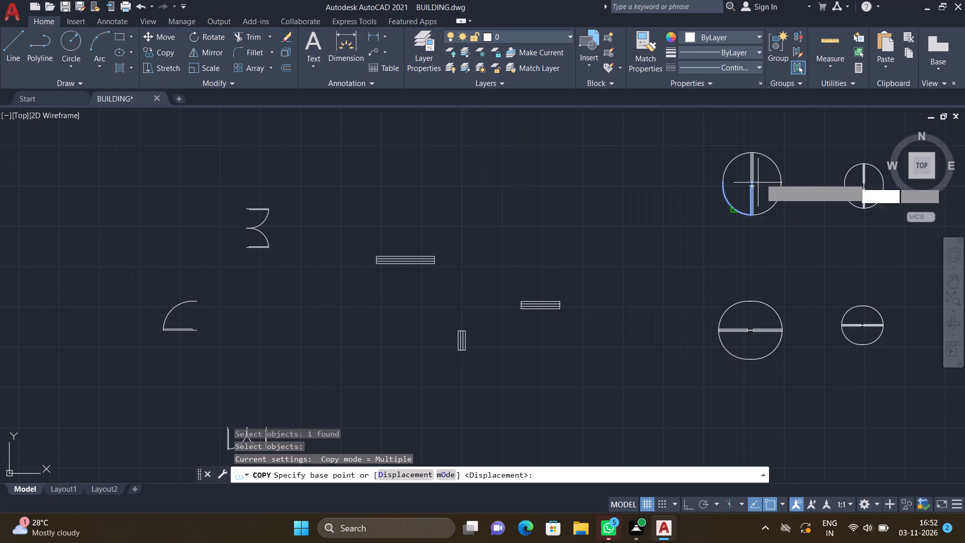
scroll(761, 178, "up", 3)
left_click(711, 194)
scroll(599, 348, "down", 6)
scroll(522, 375, "down", 6)
scroll(413, 460, "up", 4)
scroll(511, 324, "up", 1)
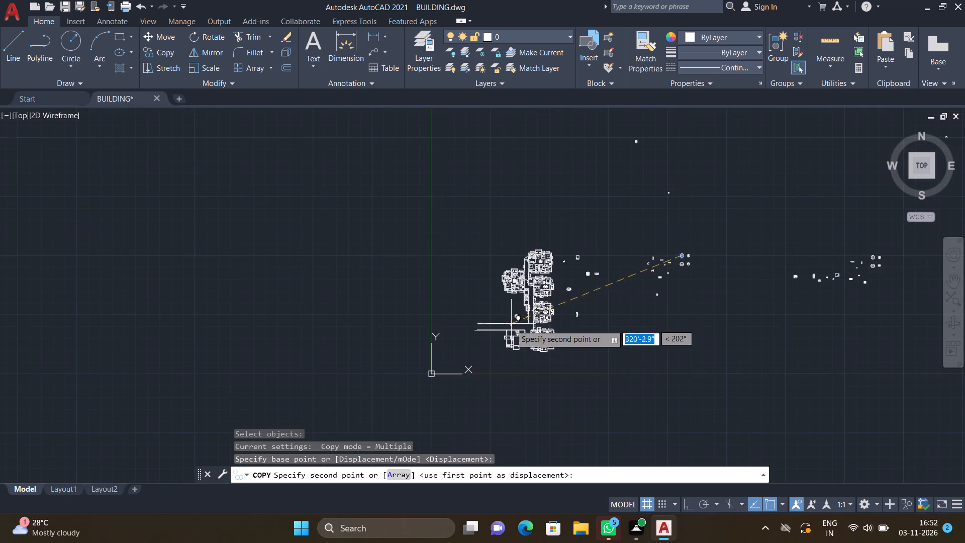
scroll(511, 326, "up", 3)
middle_click_drag(511, 390, 493, 352)
scroll(496, 351, "down", 1)
scroll(549, 382, "up", 1)
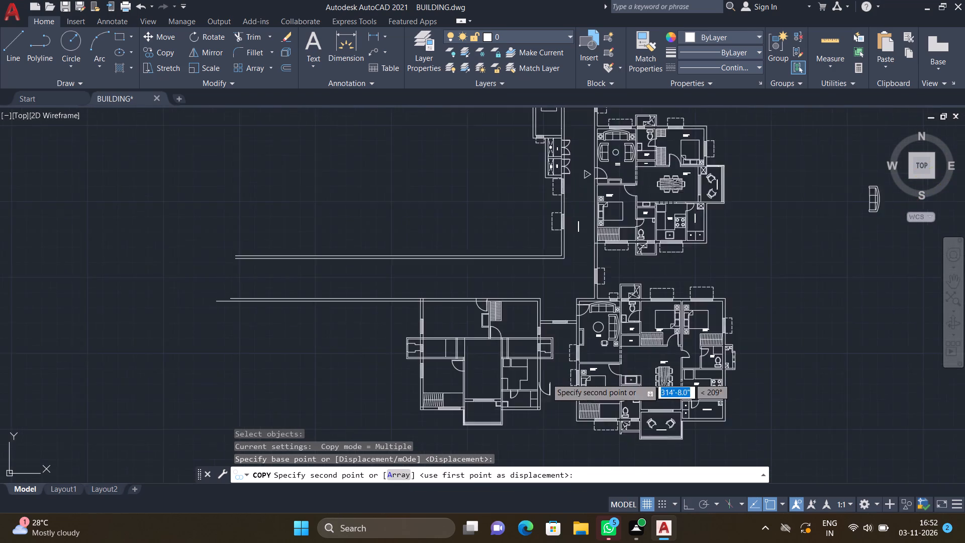
scroll(546, 377, "up", 2)
scroll(497, 286, "up", 3)
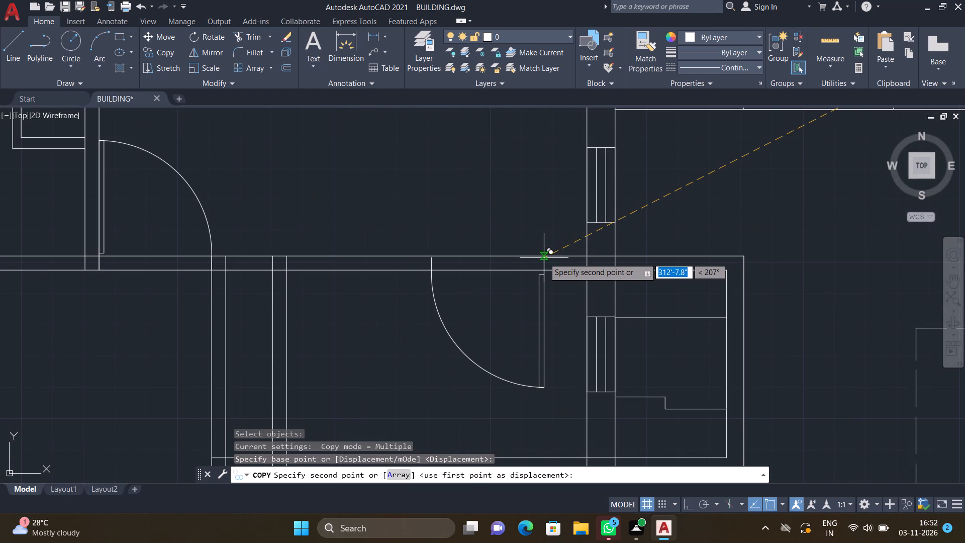
left_click(559, 257)
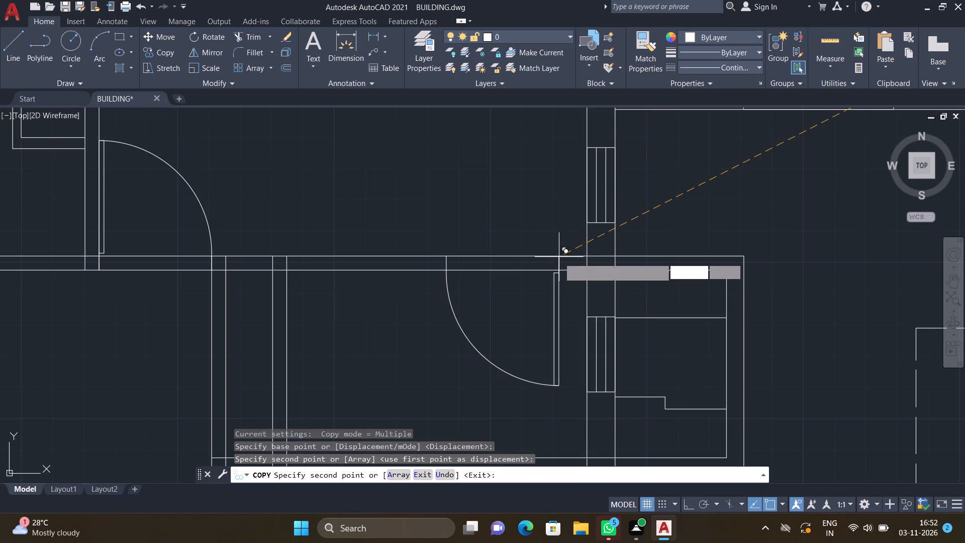
key("Return")
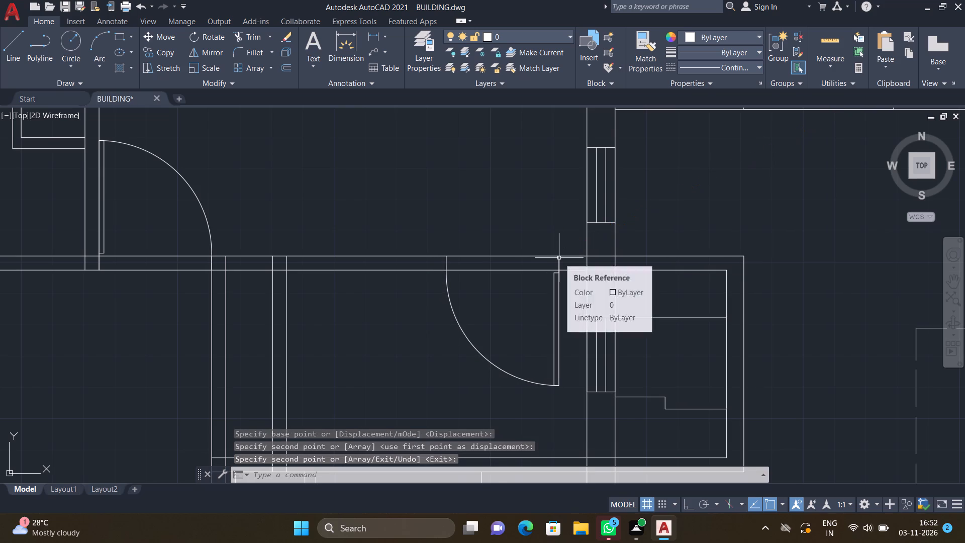
Copy the upper-left door of the smaller vertical door circle by its jamb line's lower end onto the left bay room's bottom wall, just left of the partition.
scroll(551, 287, "down", 3)
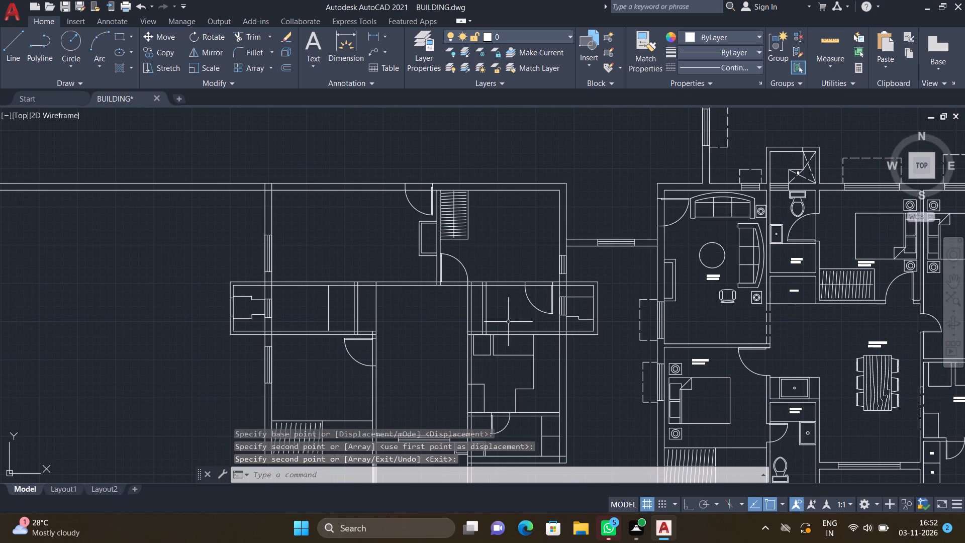
scroll(503, 347, "down", 1)
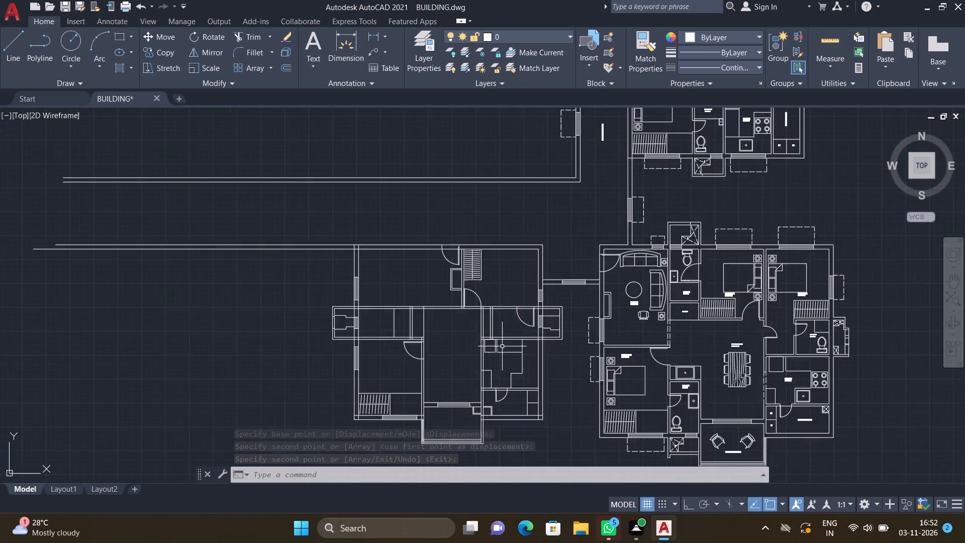
scroll(502, 346, "down", 1)
scroll(498, 374, "up", 2)
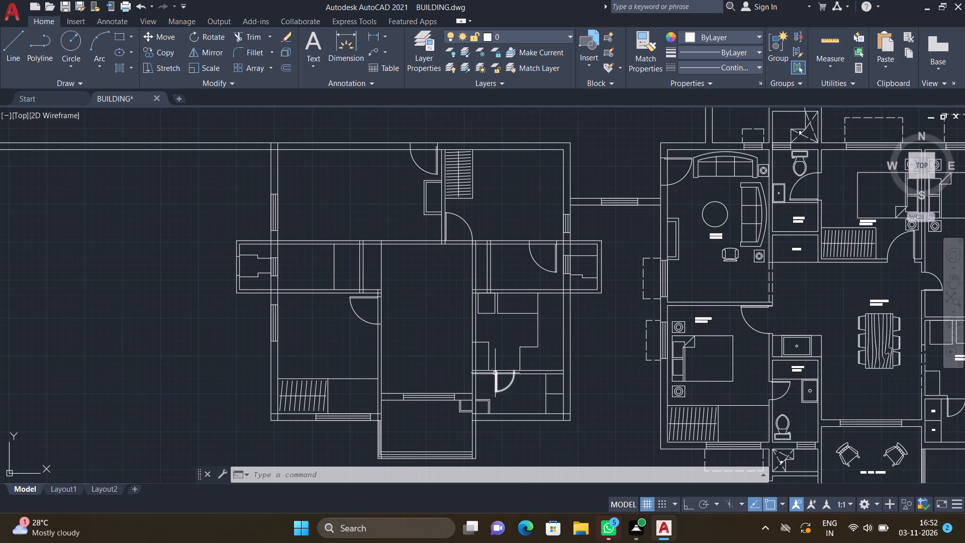
scroll(474, 370, "down", 1)
middle_click_drag(536, 343, 464, 366)
scroll(529, 341, "down", 4)
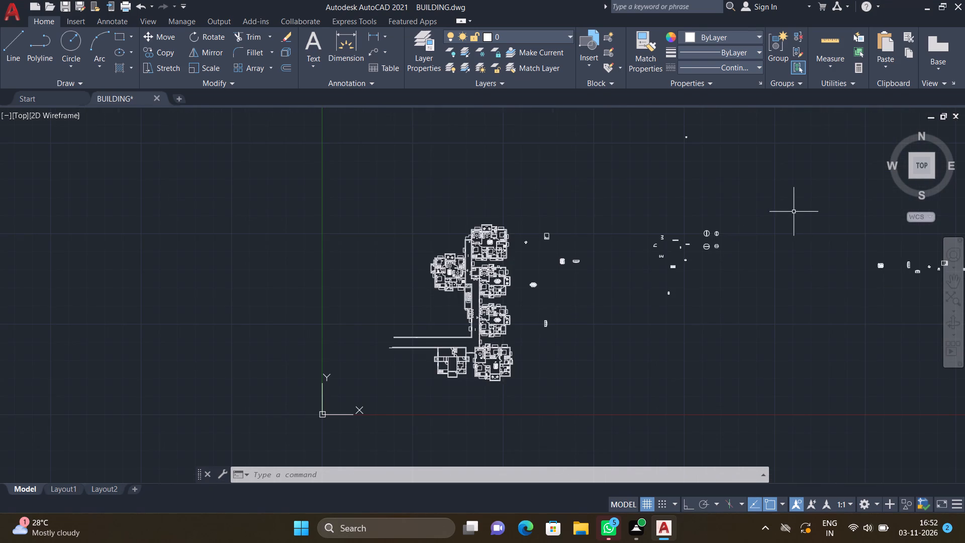
scroll(708, 238, "up", 3)
scroll(747, 215, "up", 3)
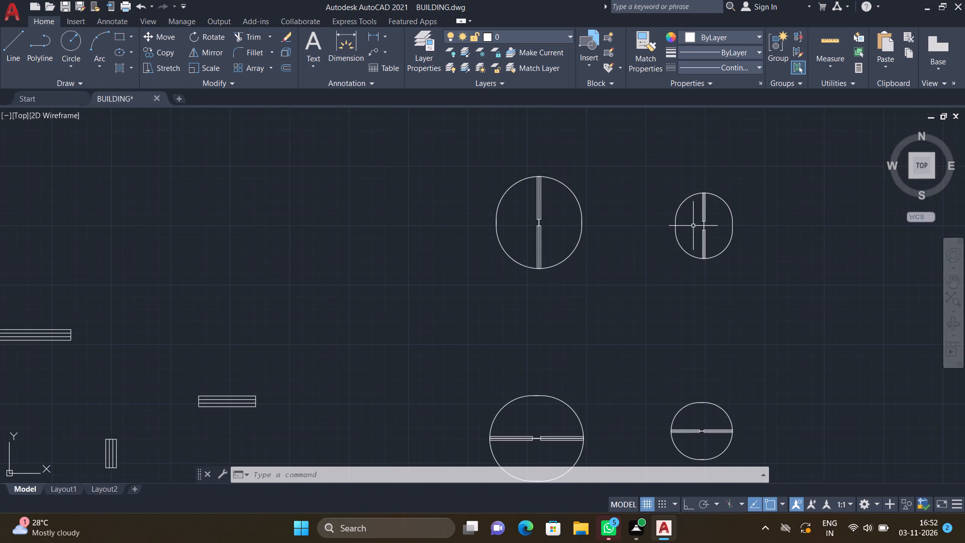
type("CO")
key("Return")
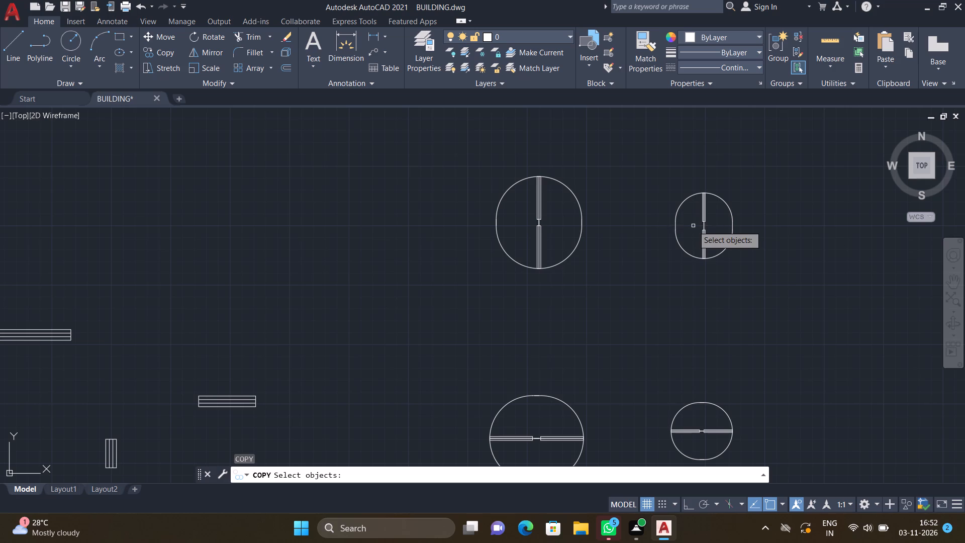
left_click(692, 196)
key("Return")
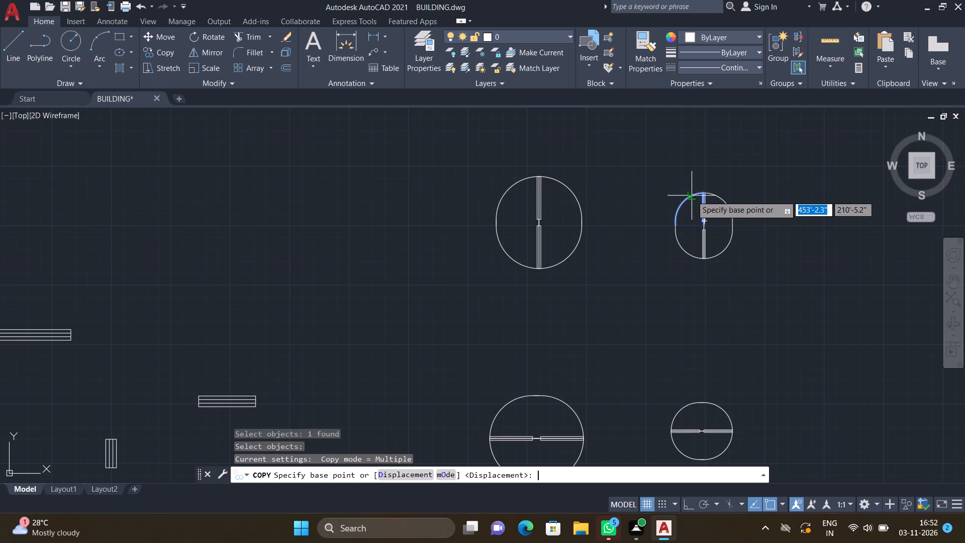
scroll(694, 249, "up", 3)
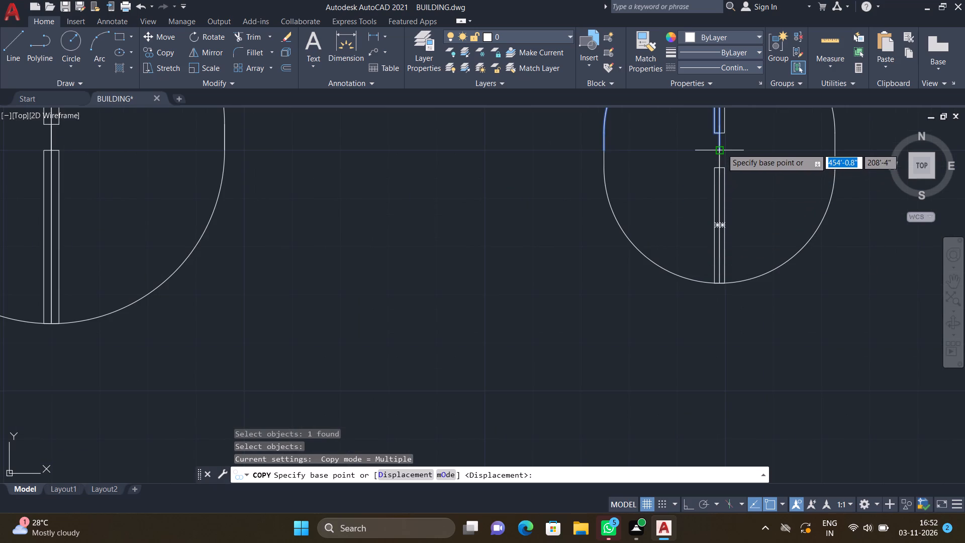
left_click(722, 148)
scroll(619, 283, "down", 4)
scroll(562, 343, "down", 6)
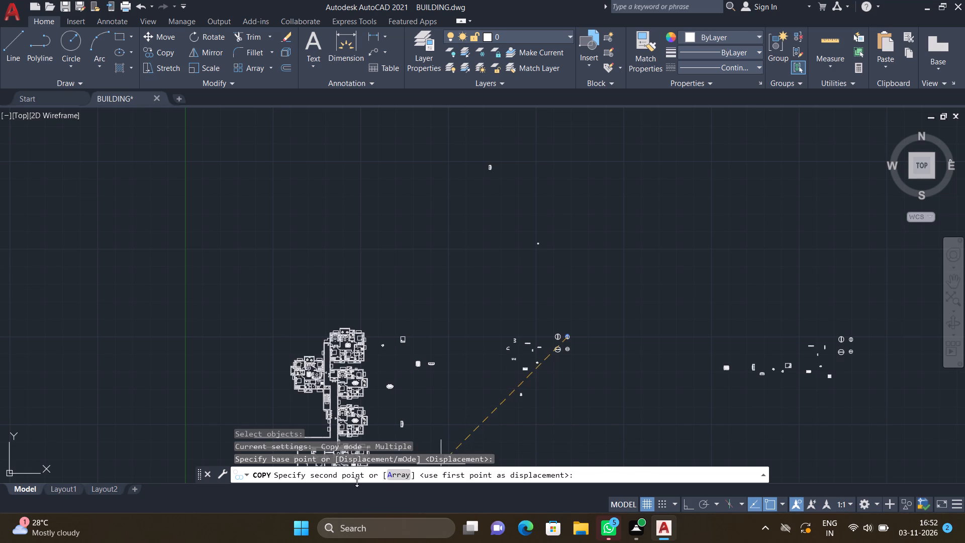
scroll(331, 381, "down", 2)
scroll(325, 411, "up", 4)
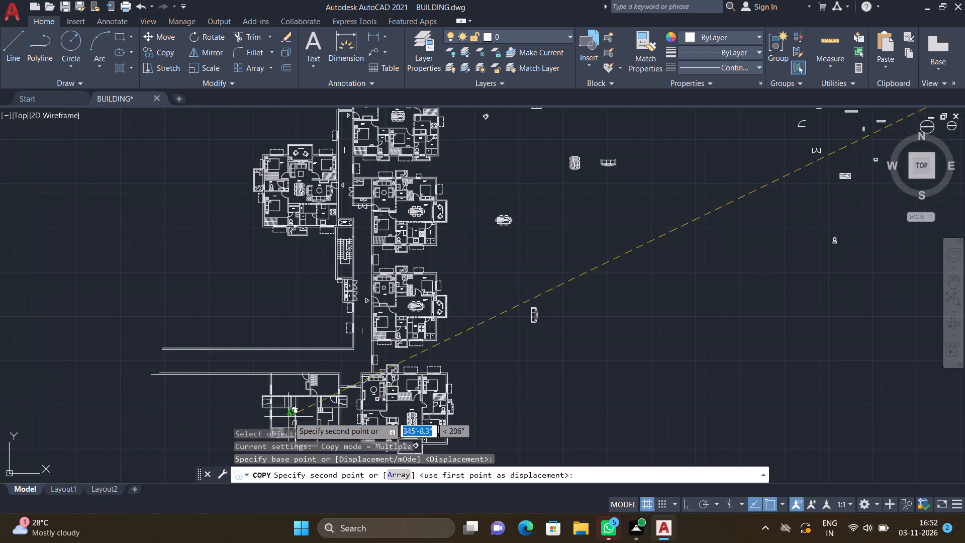
scroll(288, 417, "up", 4)
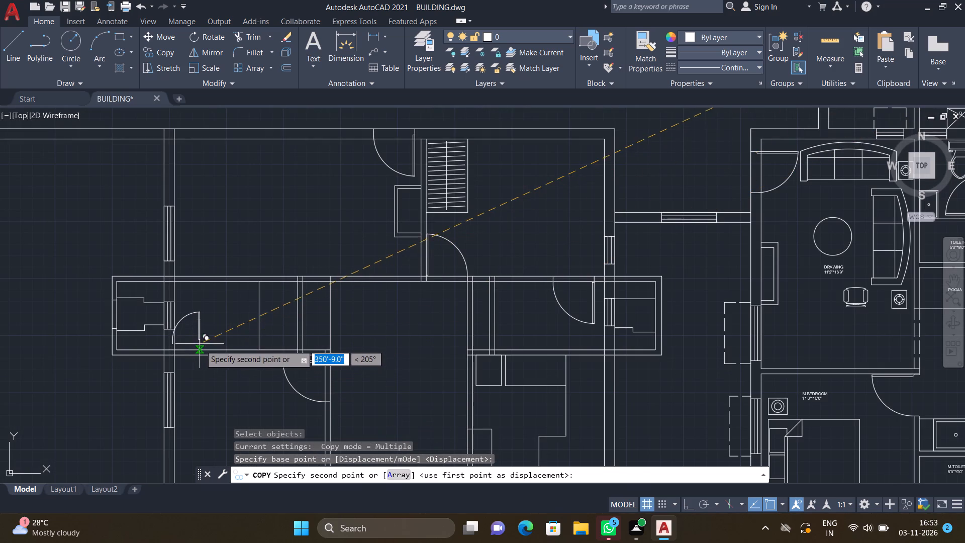
scroll(214, 358, "up", 3)
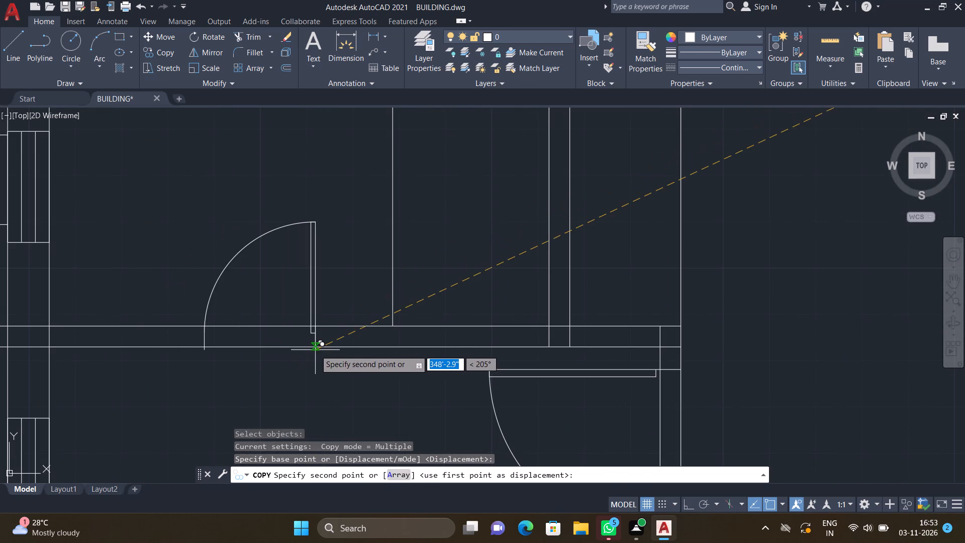
scroll(321, 350, "up", 1)
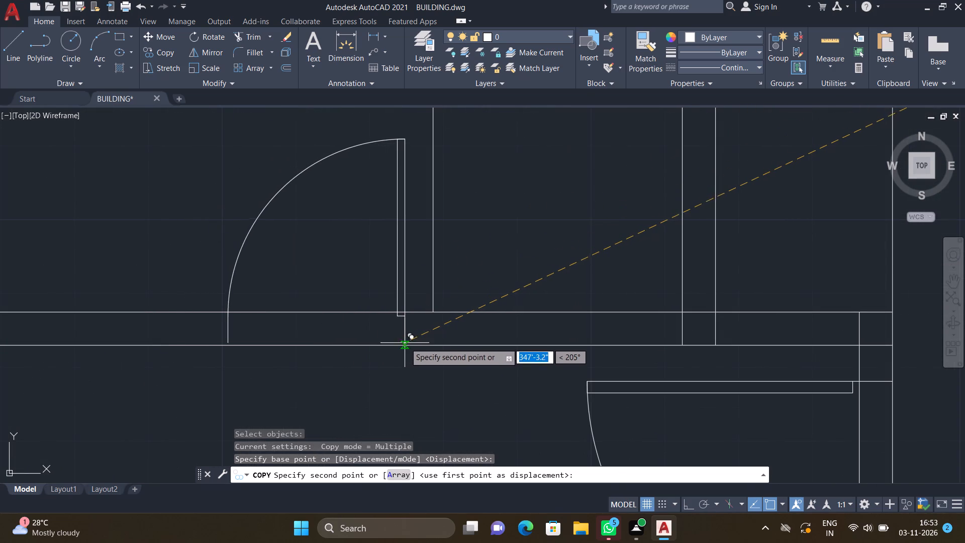
scroll(414, 336, "up", 2)
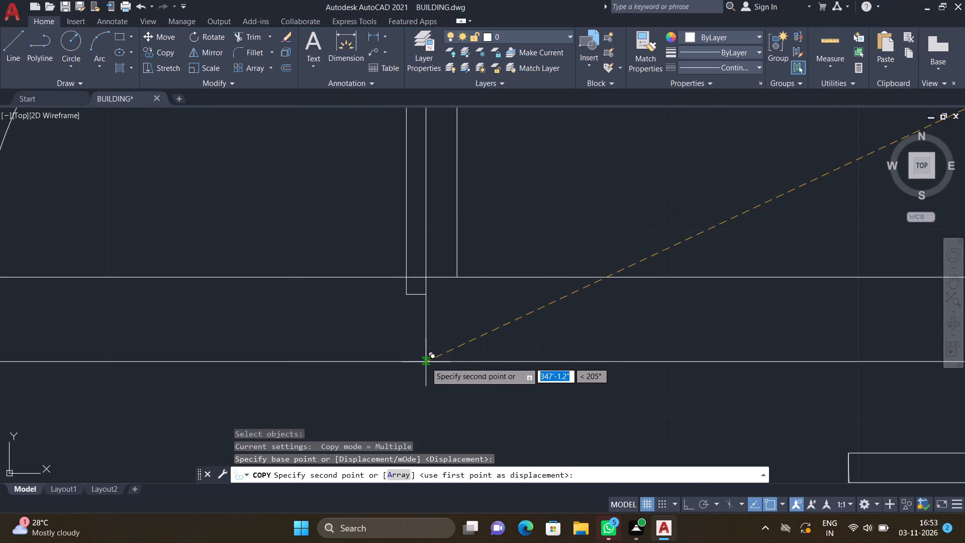
left_click(428, 362)
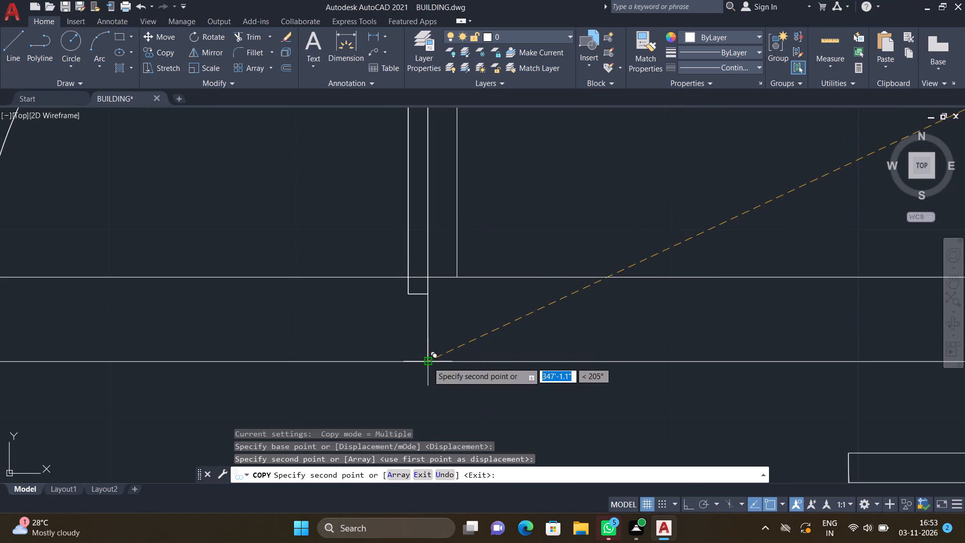
key("Return")
Trim both faces of the horizontal wall above the central hall, between the left bay room's end and the door partition.
scroll(426, 377, "down", 3)
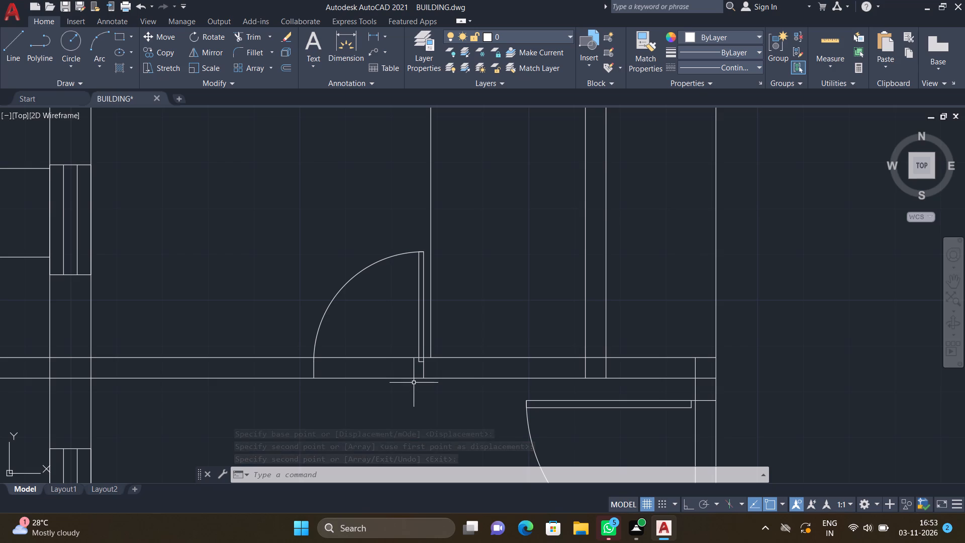
scroll(414, 384, "down", 2)
middle_click_drag(453, 383, 425, 373)
scroll(425, 372, "down", 2)
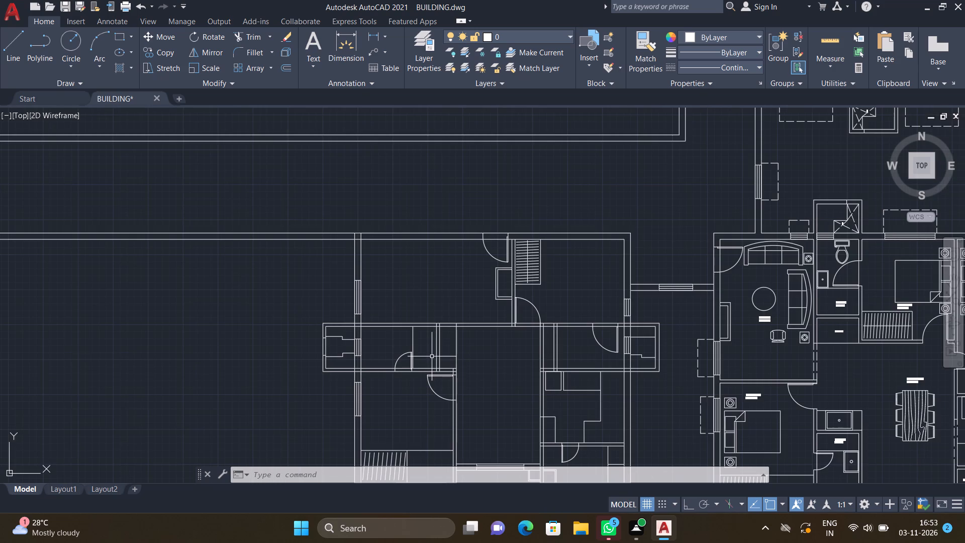
scroll(430, 354, "down", 3)
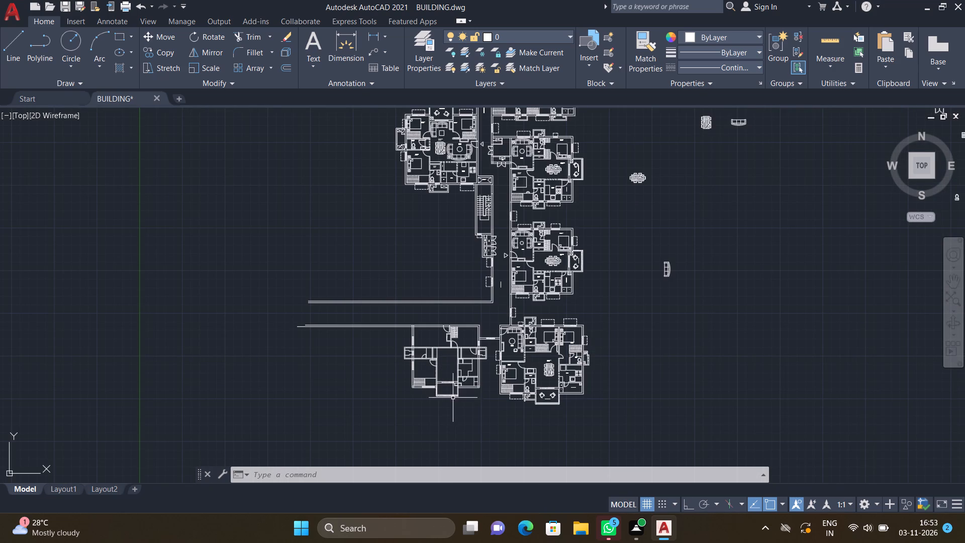
scroll(446, 366, "up", 4)
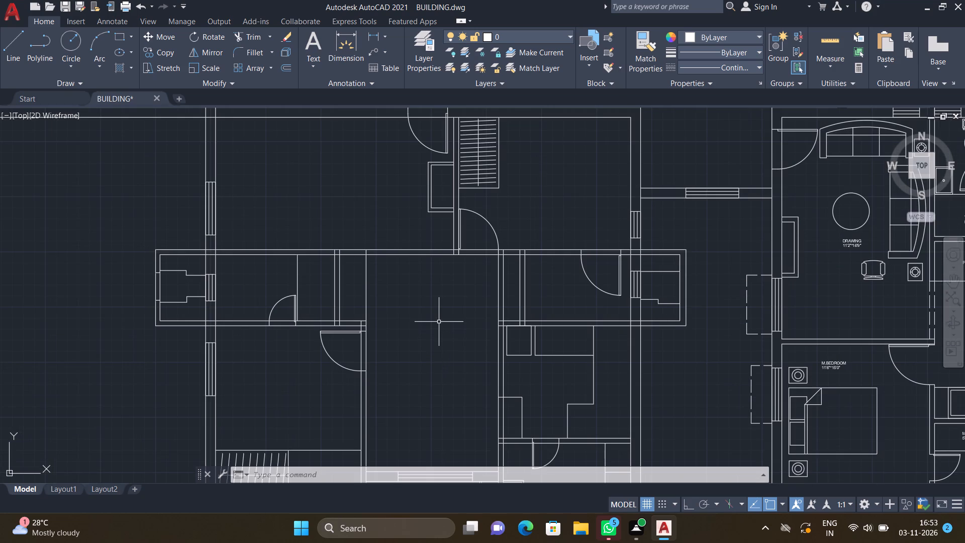
type("TR")
key("Return")
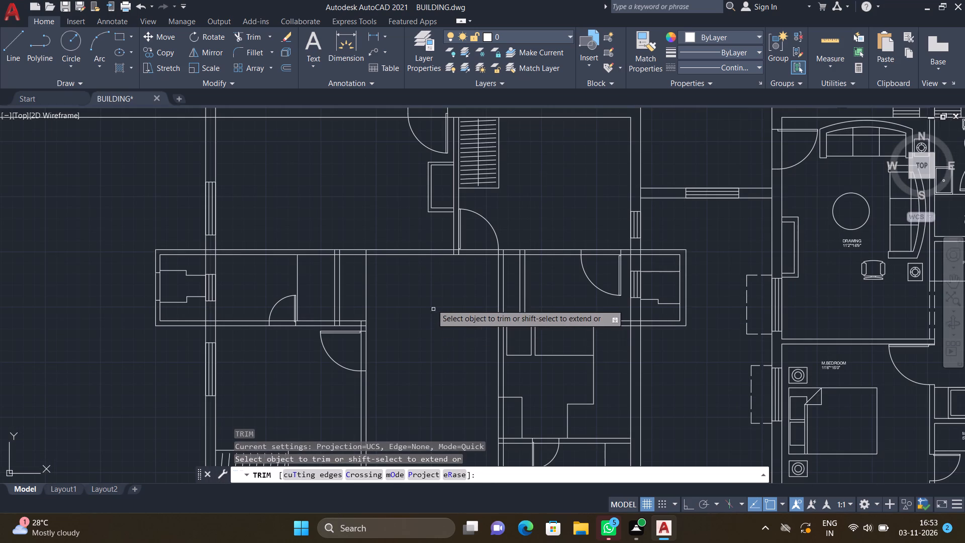
scroll(401, 250, "up", 2)
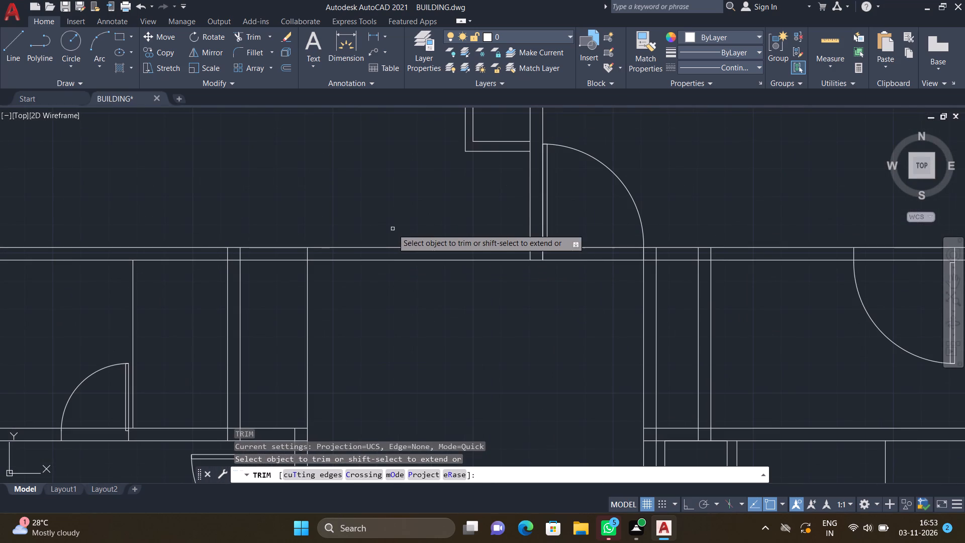
left_click_drag(392, 228, 426, 300)
key("Return")
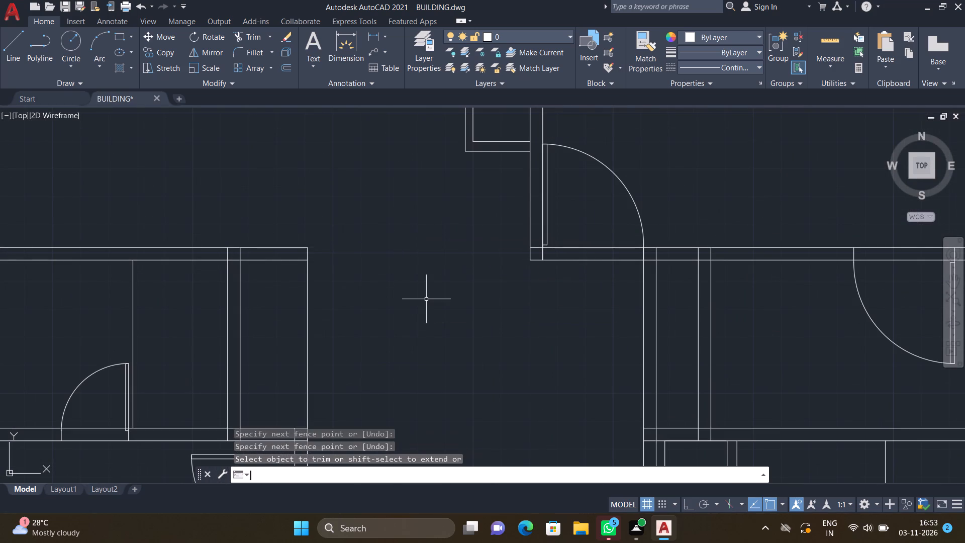
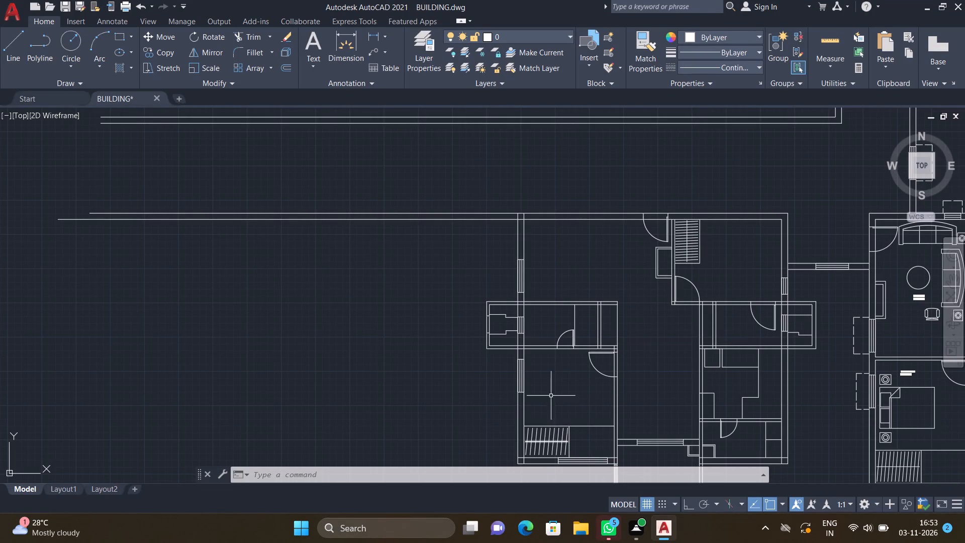
Trim both faces of the vertical wall right of the central hall, between the horizontal wall above and the lower-left counter block.
scroll(536, 359, "up", 2)
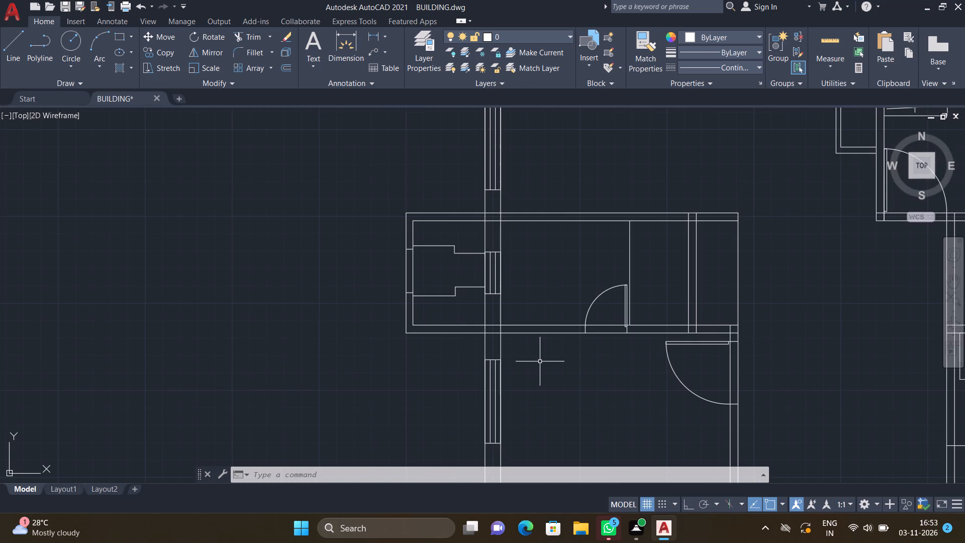
scroll(543, 360, "down", 2)
scroll(510, 318, "down", 1)
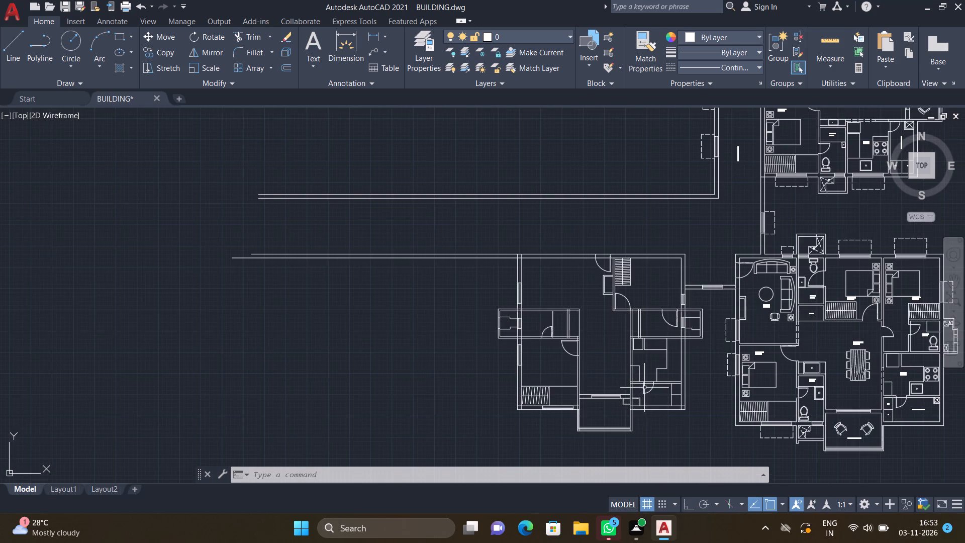
scroll(642, 385, "up", 3)
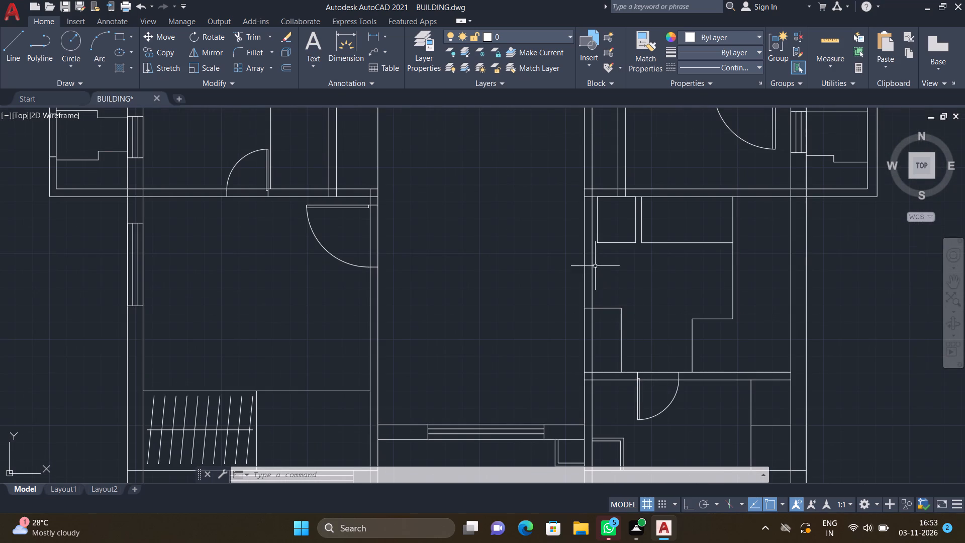
scroll(594, 264, "up", 1)
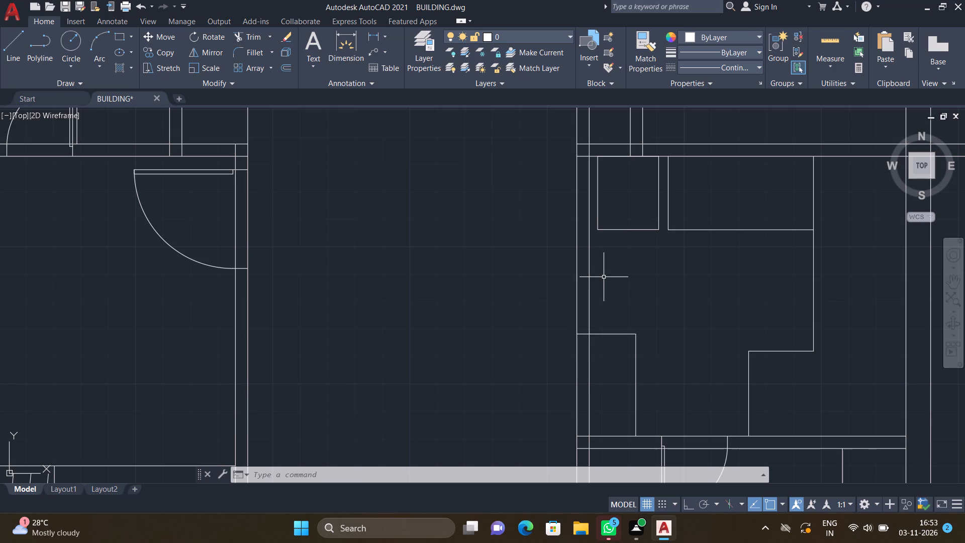
type("TR")
key("Return")
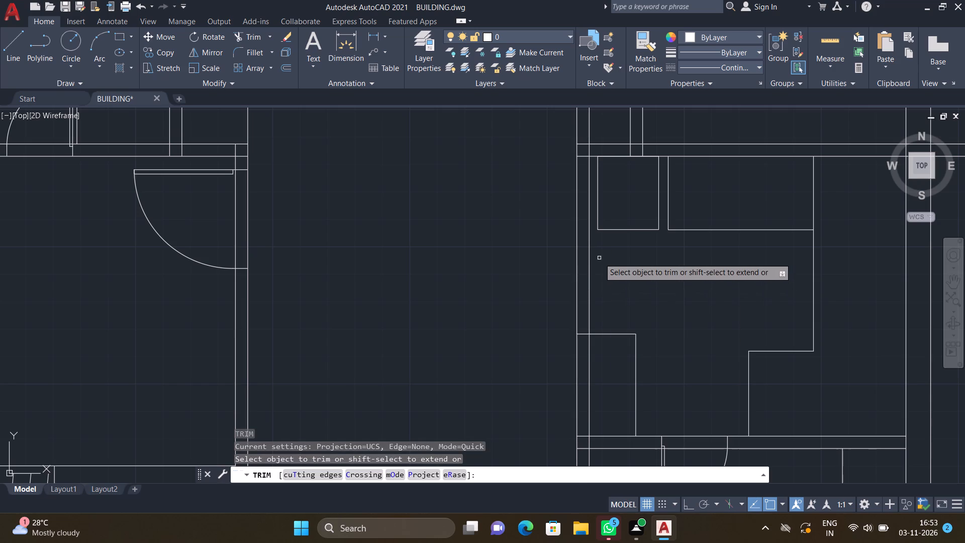
left_click(575, 283)
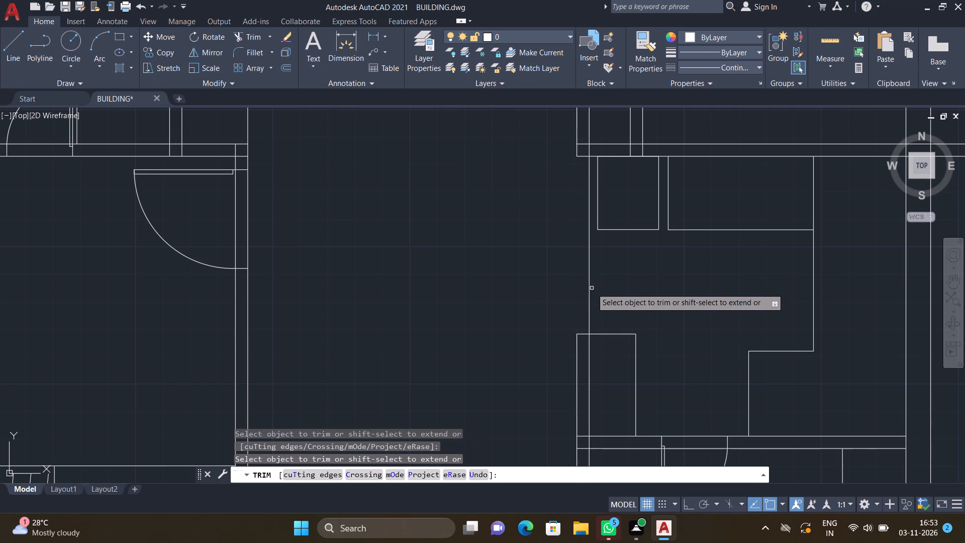
left_click(591, 286)
key("Return")
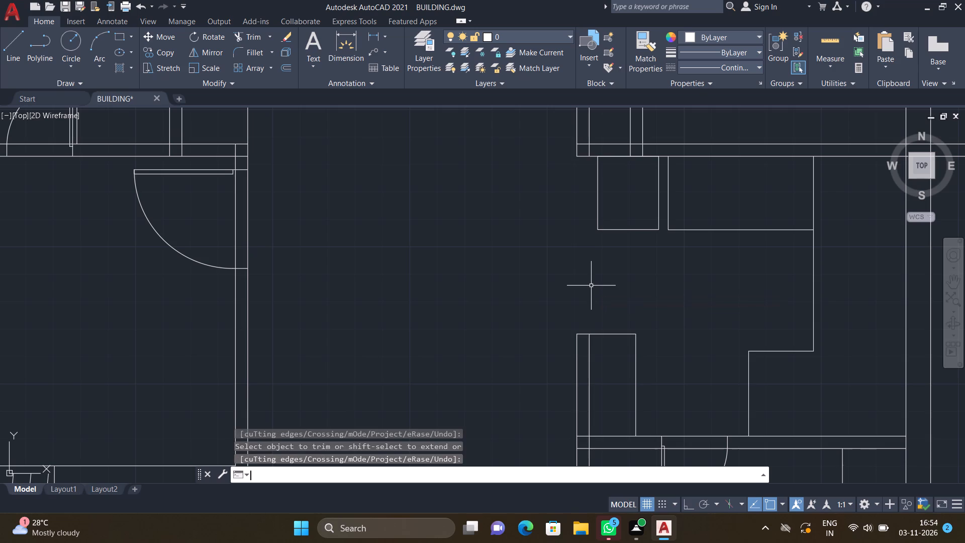
Set the current linetype to ACAD_ISO02W100.
scroll(591, 285, "down", 3)
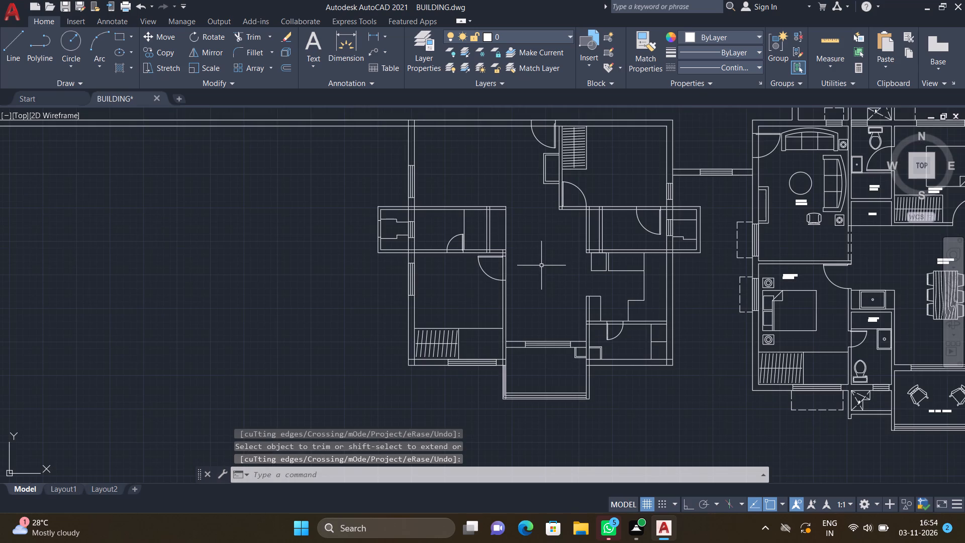
scroll(555, 258, "down", 1)
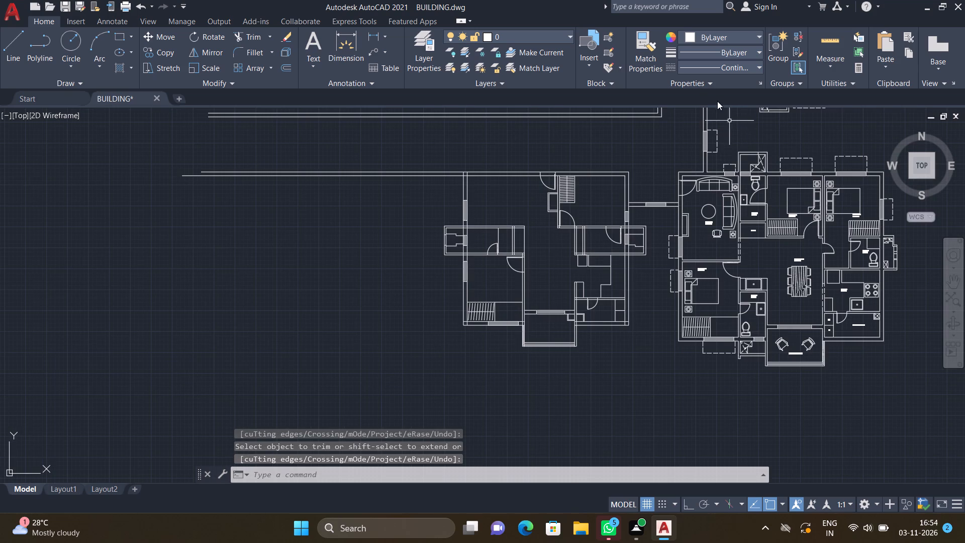
left_click(722, 66)
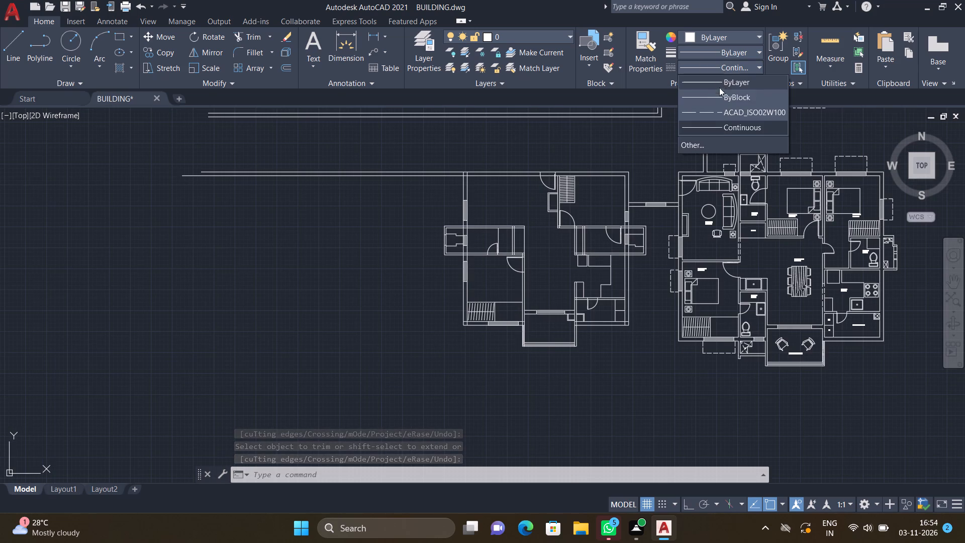
left_click(712, 113)
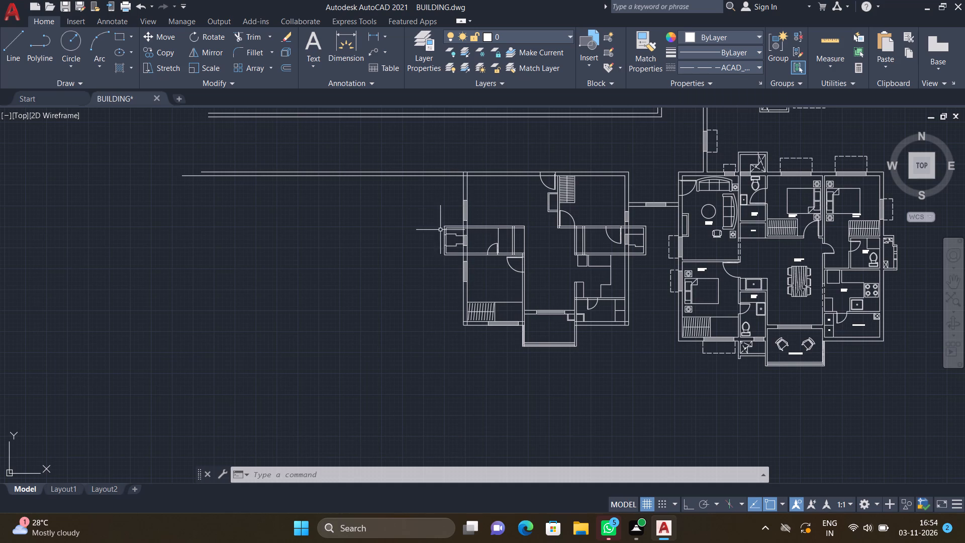
Draw a three-sided dashed outline about 1'-11" deep above the window in the short wall linking the two units, with Ortho on.
scroll(504, 161, "up", 1)
key("l")
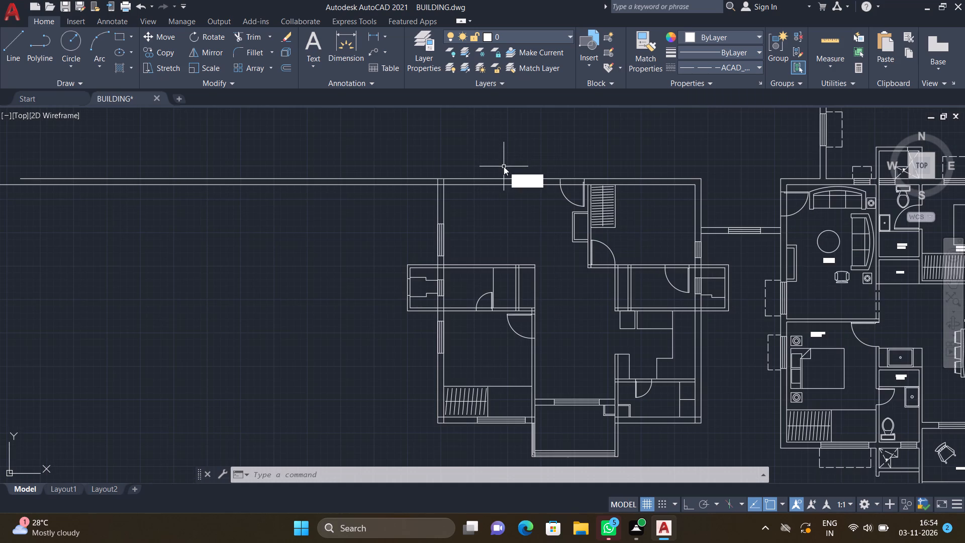
key("Return")
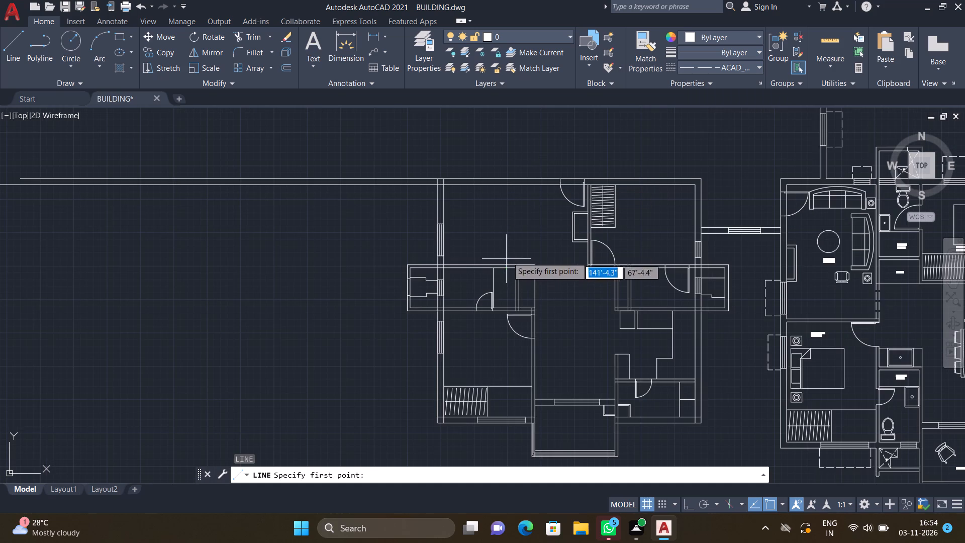
scroll(727, 235, "up", 3)
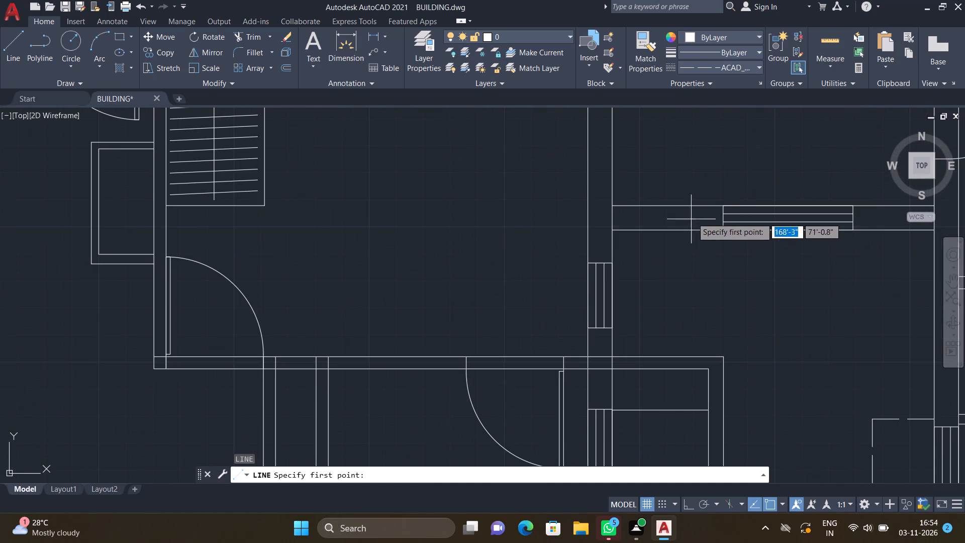
scroll(716, 209, "up", 3)
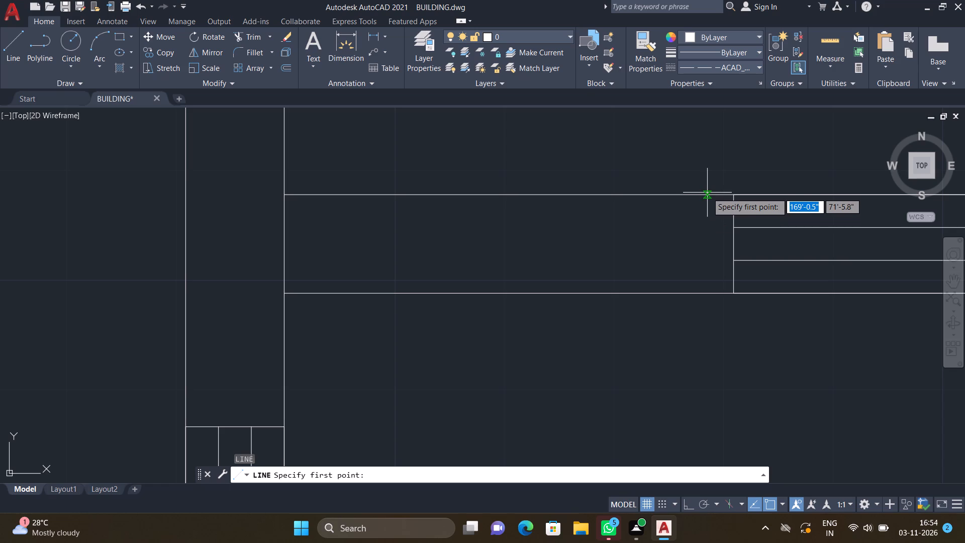
left_click(709, 196)
scroll(710, 197, "down", 3)
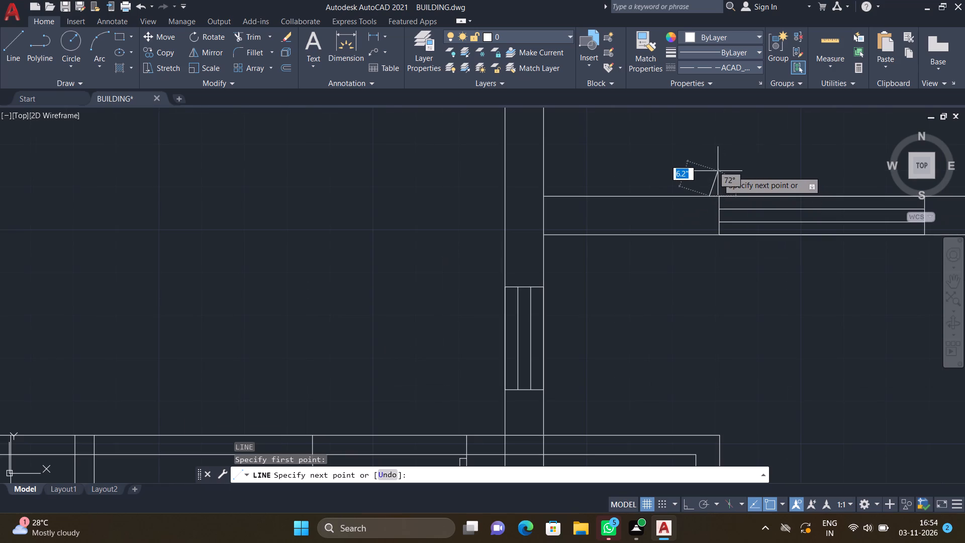
key("F8")
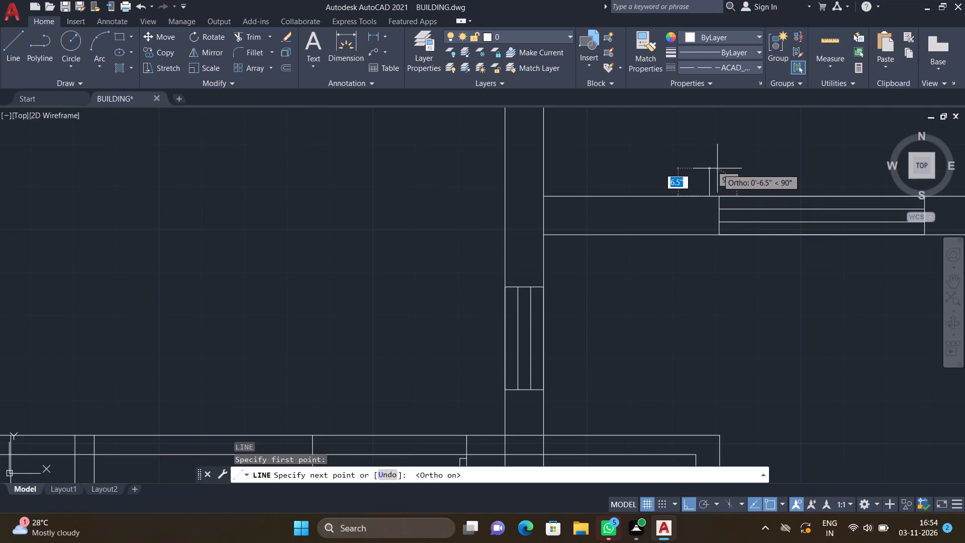
scroll(716, 137, "down", 3)
scroll(716, 132, "up", 3)
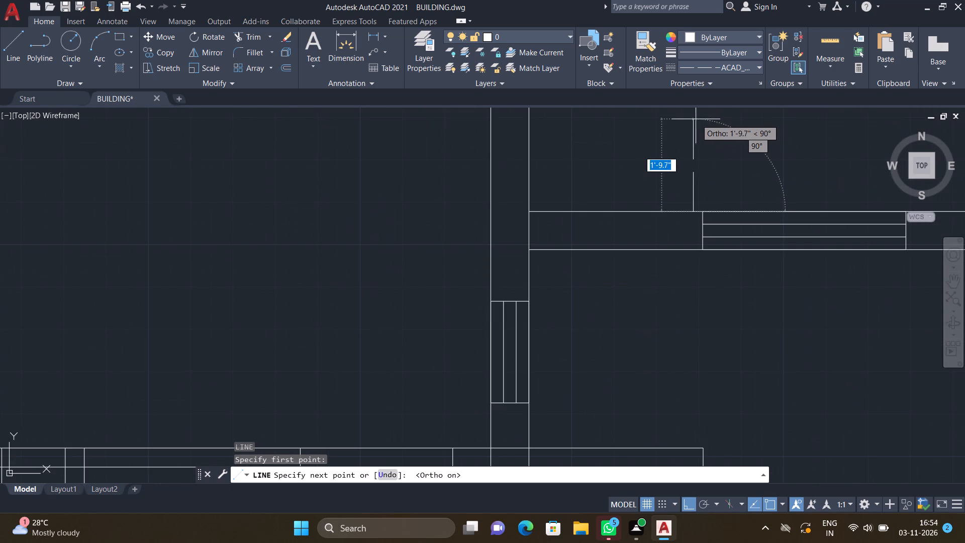
left_click(693, 113)
scroll(778, 121, "down", 2)
scroll(825, 124, "up", 2)
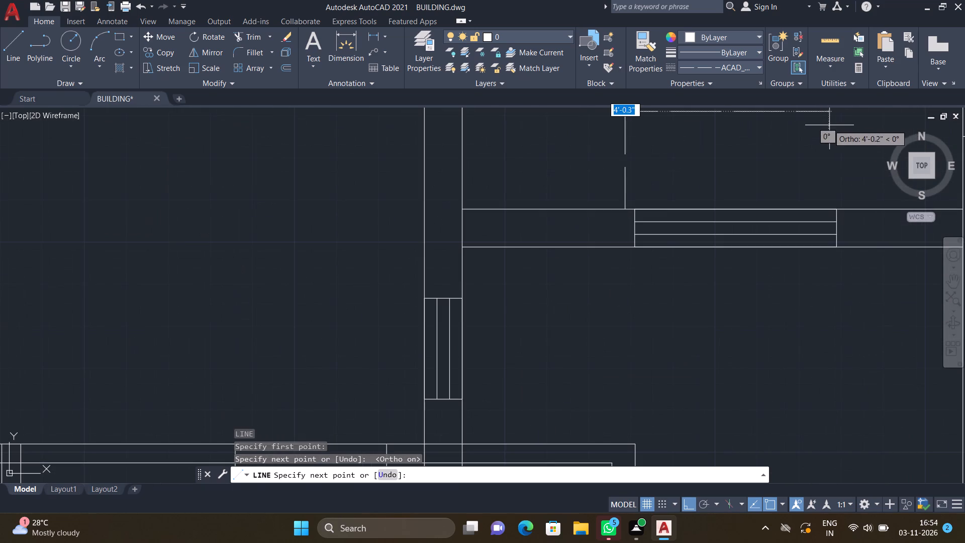
left_click(850, 126)
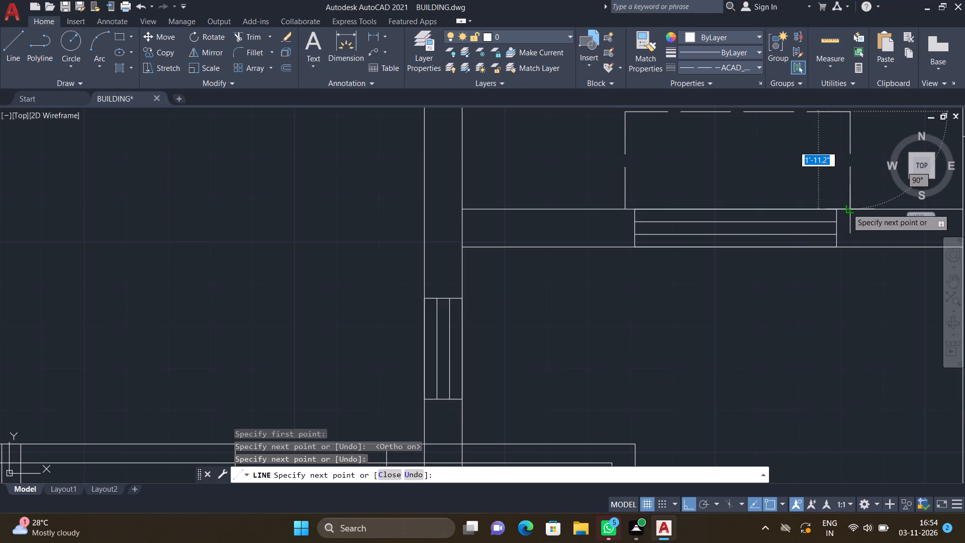
left_click(847, 208)
key("Return")
Draw a three-sided dashed outline about 1'-3" deep and 2'-7" long outside the window in the upper-right room's right wall.
scroll(726, 271, "down", 4)
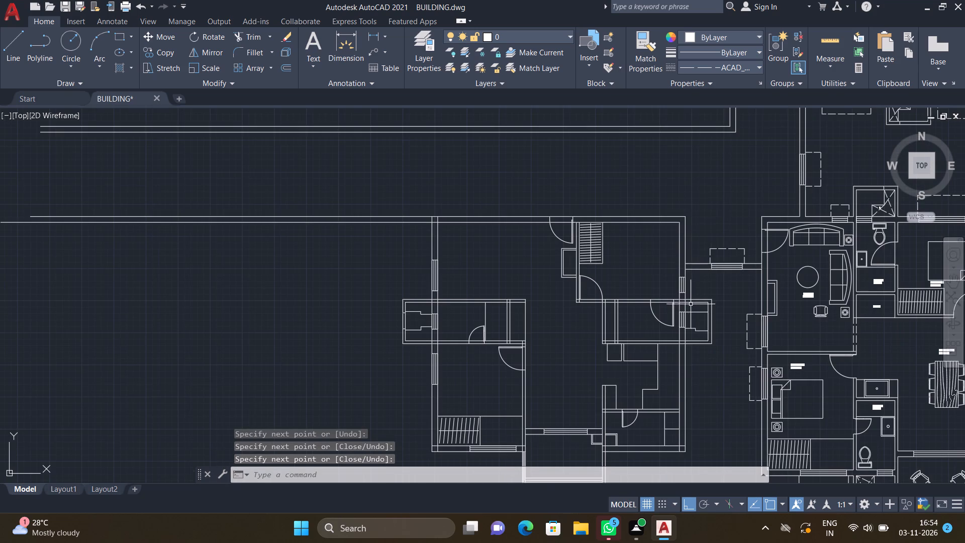
scroll(690, 293, "up", 4)
key("l")
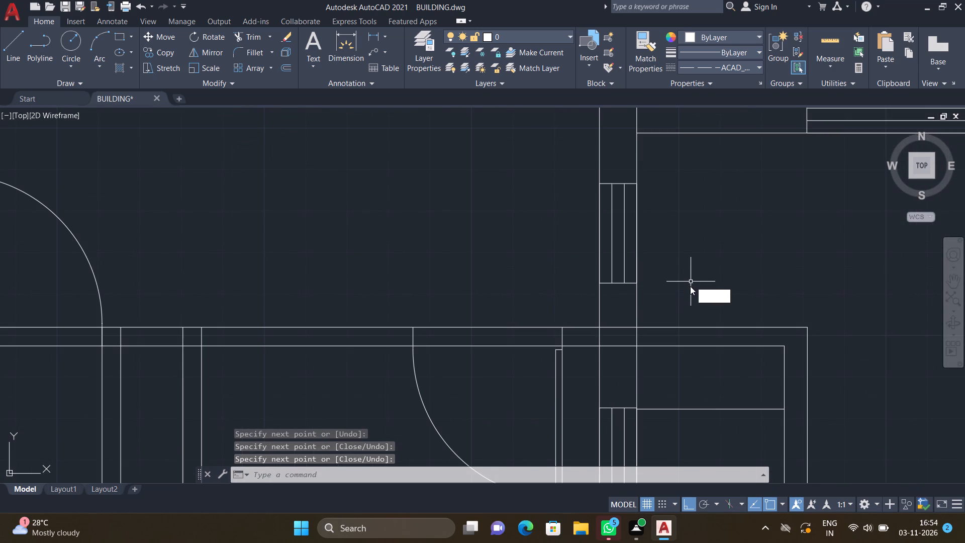
key("Return")
scroll(634, 286, "up", 2)
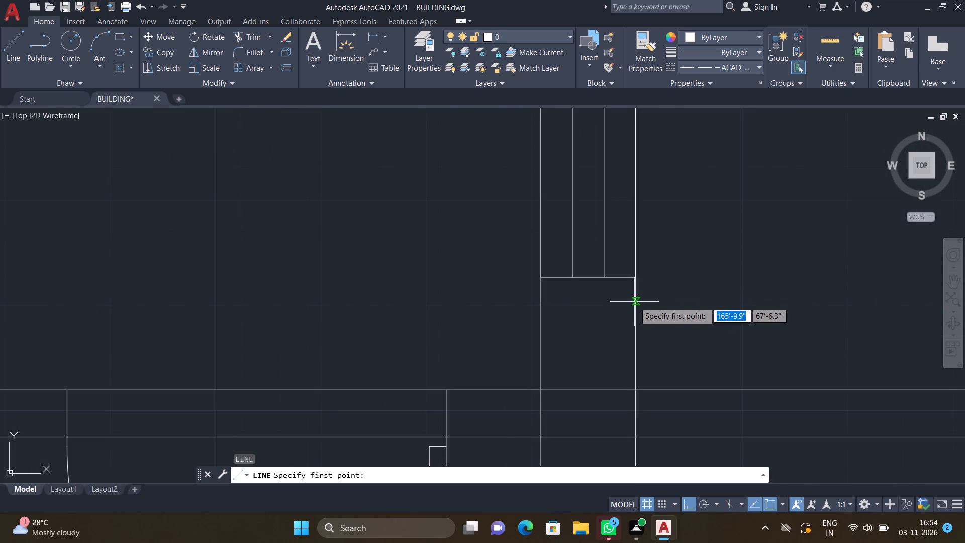
left_click(634, 302)
scroll(714, 287, "down", 2)
scroll(735, 291, "up", 2)
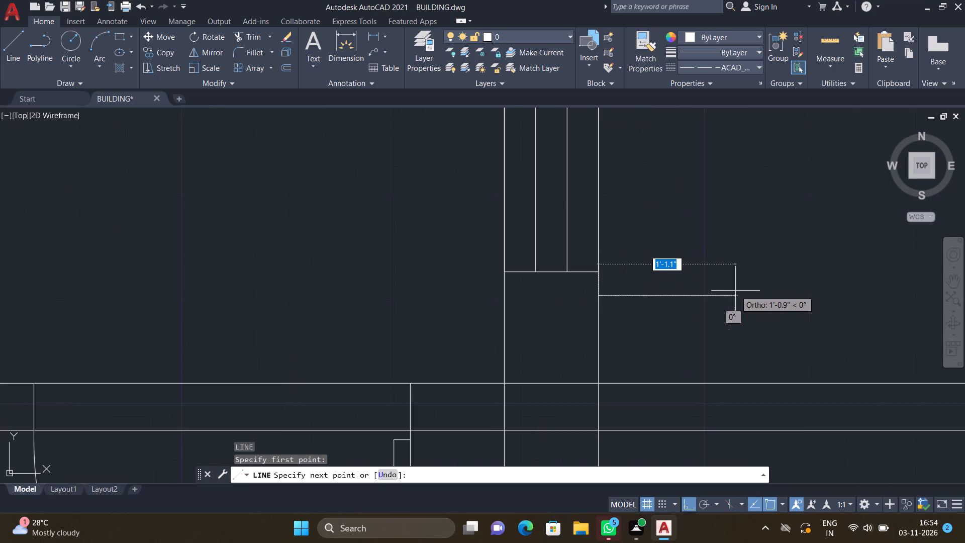
left_click(761, 288)
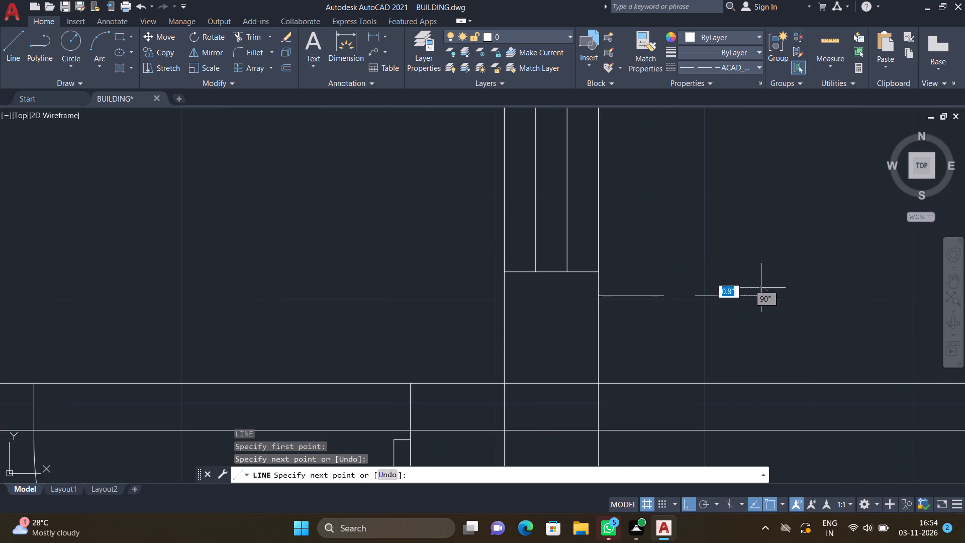
scroll(759, 232, "down", 2)
scroll(756, 135, "up", 2)
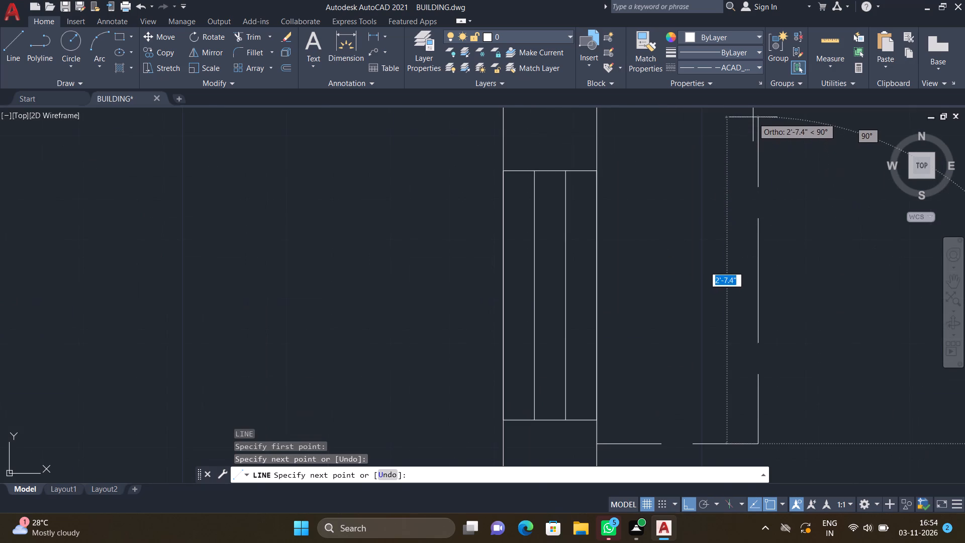
left_click(753, 117)
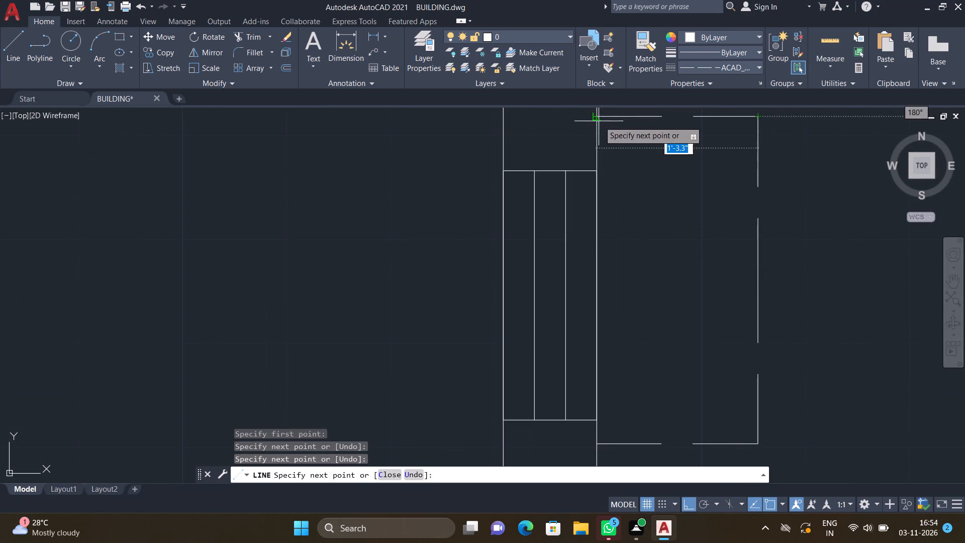
left_click(598, 119)
key("Return")
Draw a three-sided dashed outline about 6'-4" long and 2'-1" deep below the window in the lower-left room's bottom wall.
scroll(601, 195, "down", 4)
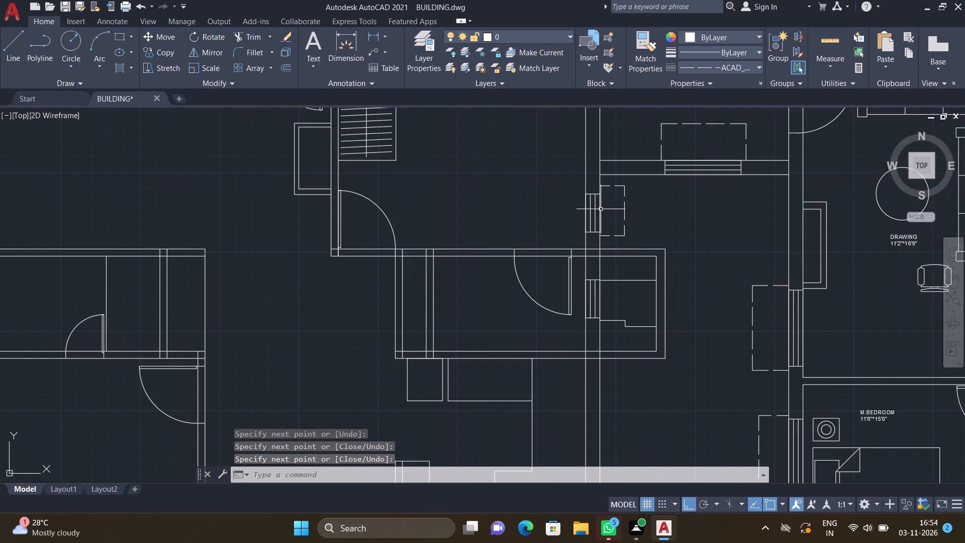
scroll(596, 263, "down", 3)
scroll(471, 355, "up", 3)
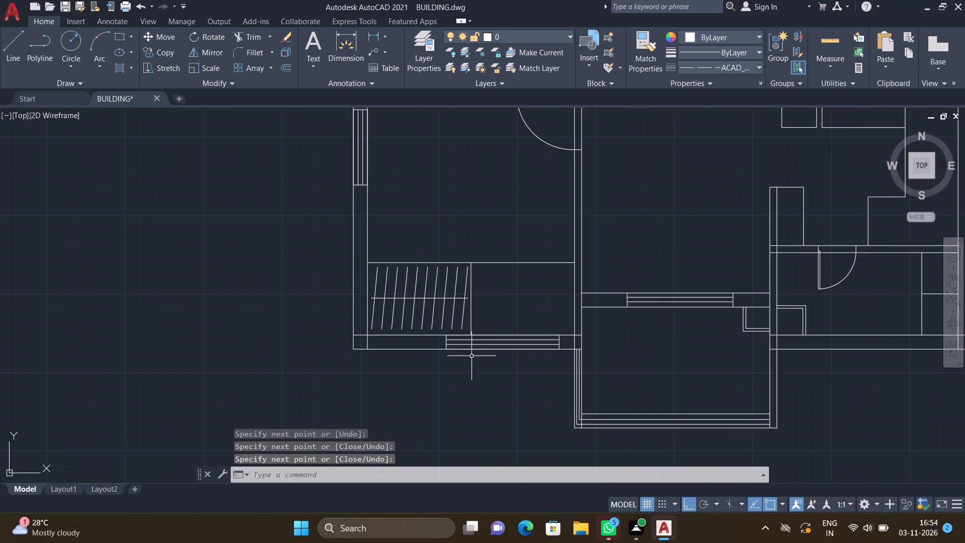
key("l")
key("Return")
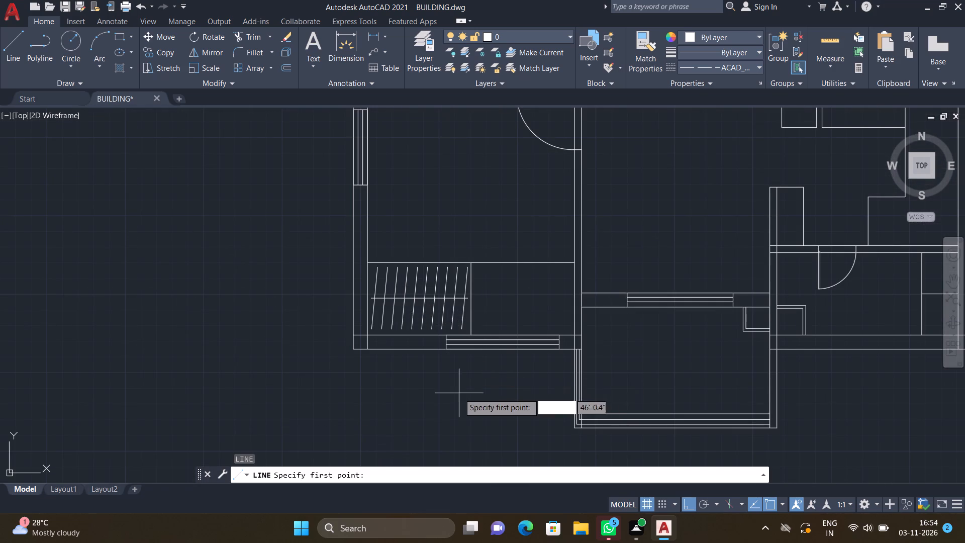
scroll(437, 377, "up", 3)
scroll(452, 284, "up", 2)
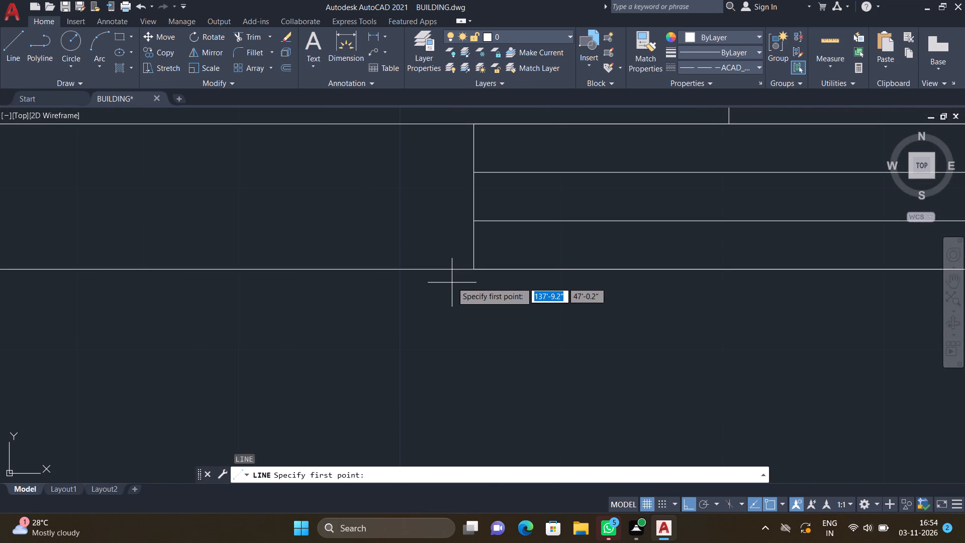
left_click(455, 269)
scroll(465, 345, "down", 3)
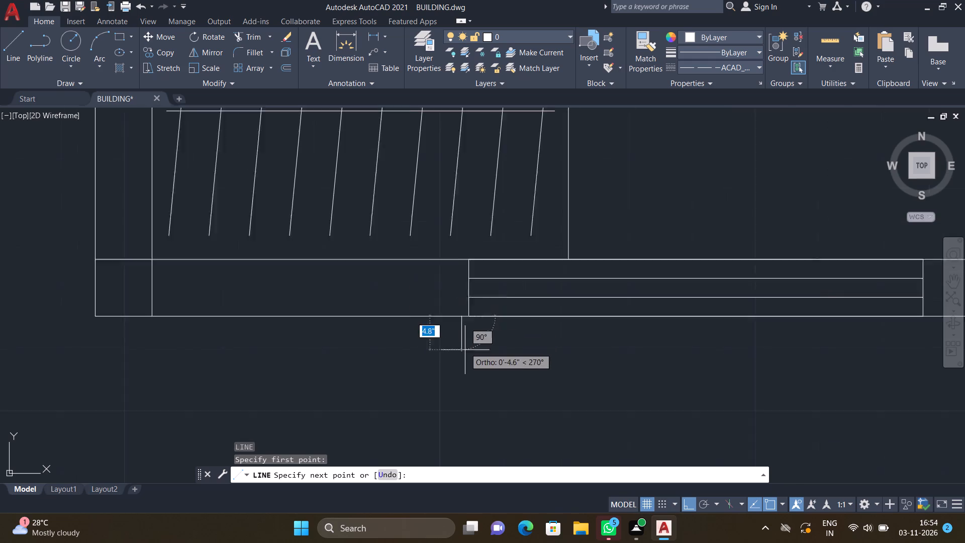
middle_click_drag(453, 411, 438, 362)
scroll(438, 361, "down", 2)
scroll(446, 398, "up", 2)
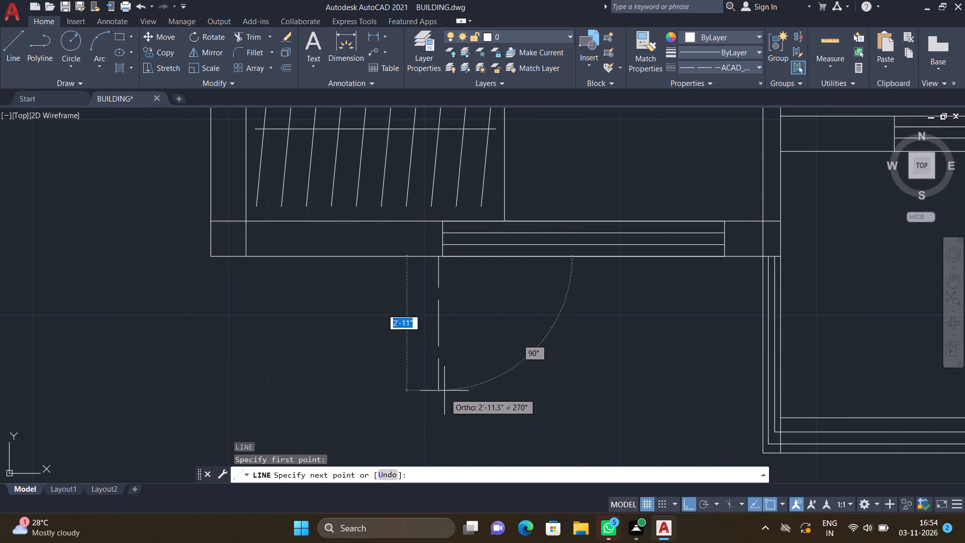
left_click(436, 357)
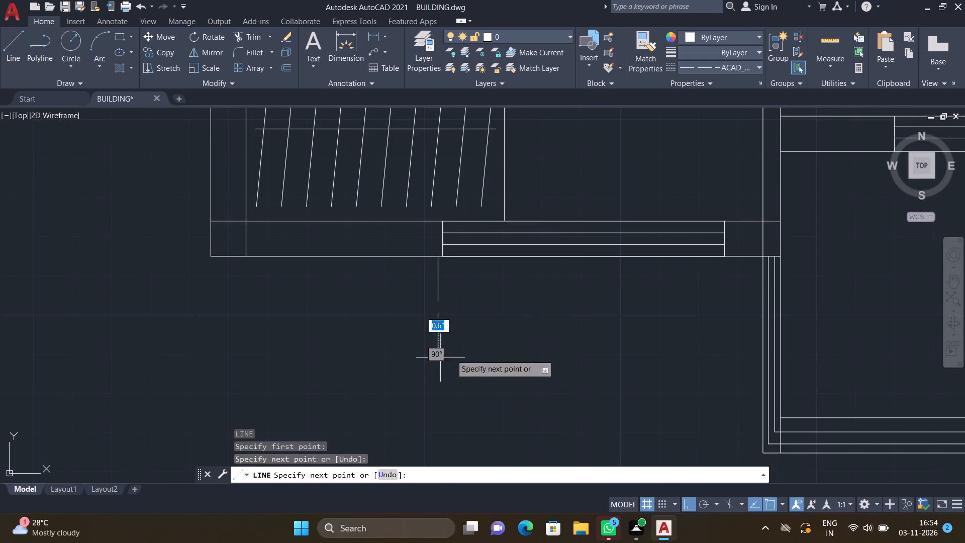
scroll(731, 327, "up", 2)
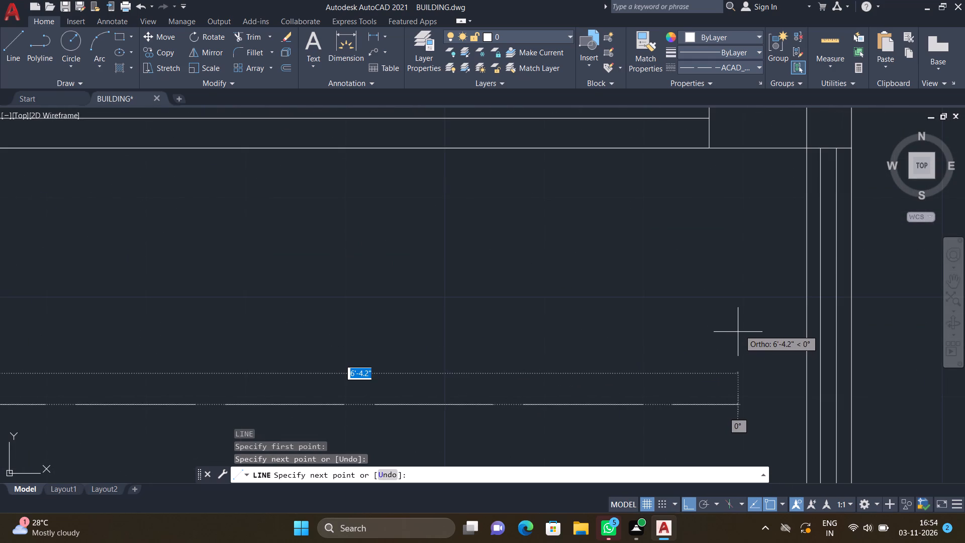
left_click(737, 332)
scroll(731, 167, "up", 2)
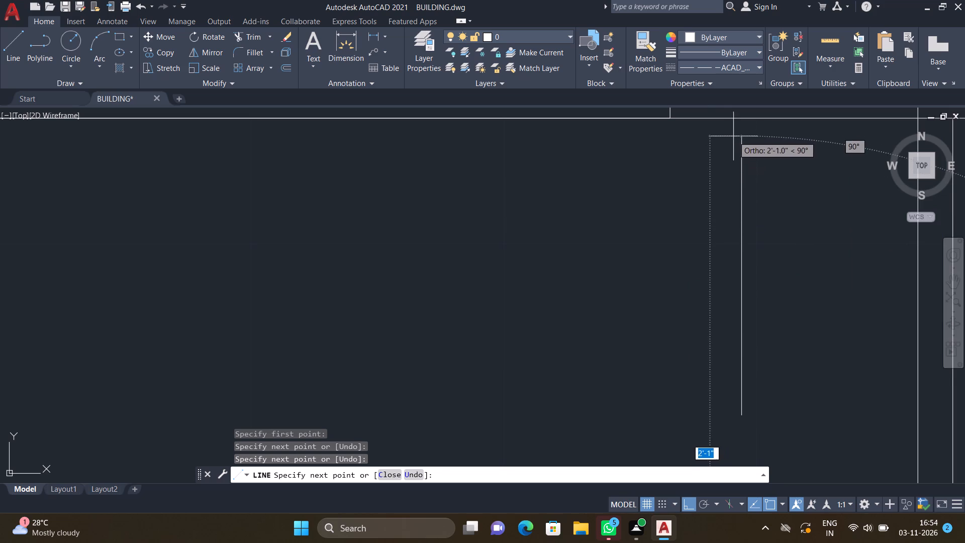
left_click(738, 119)
key("Return")
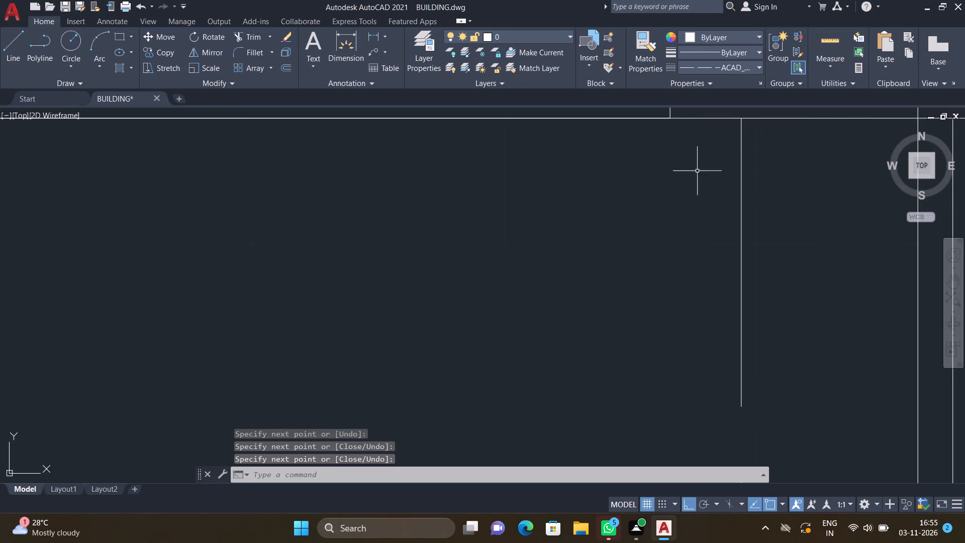
Draw a three-sided dashed outline about 2' deep outside the window in the lower-left room's left wall.
scroll(681, 199, "down", 4)
scroll(573, 281, "down", 3)
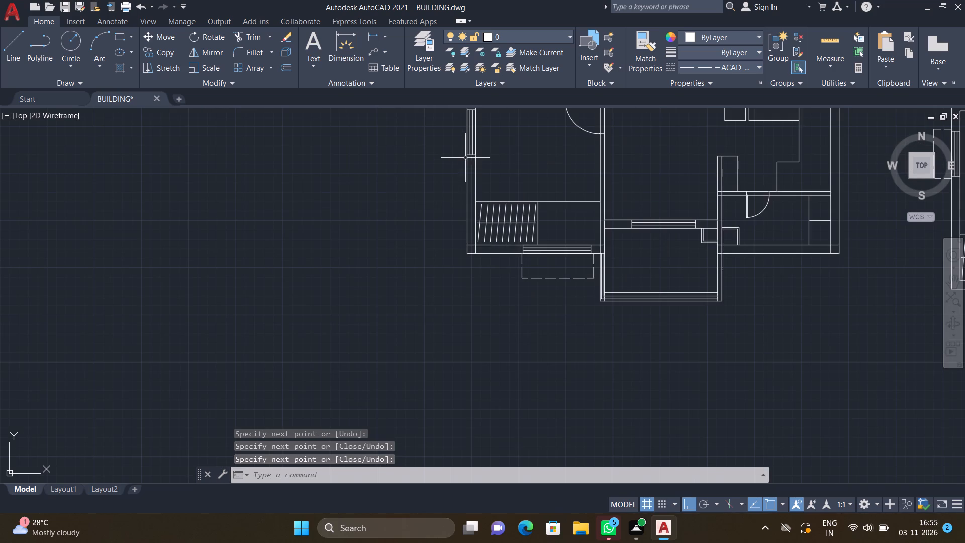
scroll(458, 105, "up", 1)
middle_click_drag(456, 111, 443, 199)
scroll(449, 199, "up", 3)
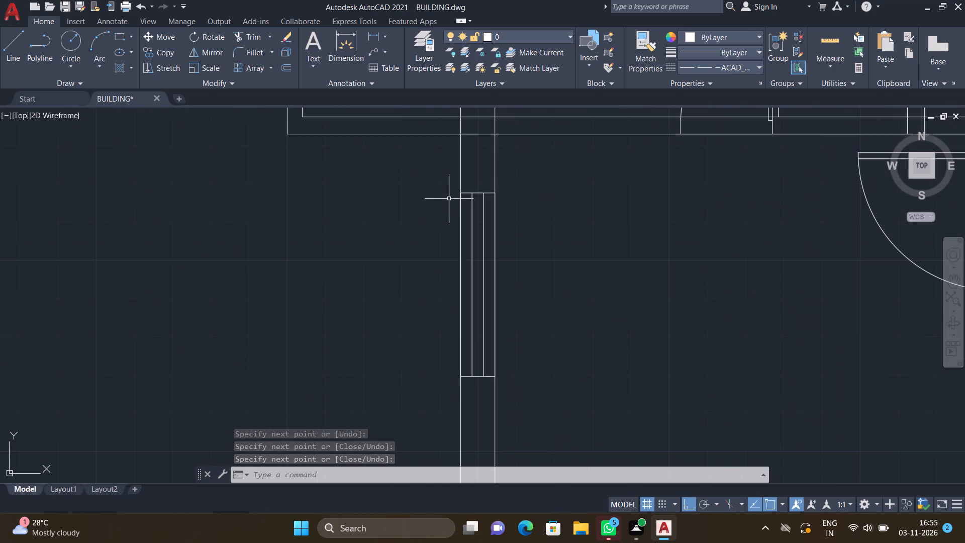
key("l")
key("Return")
scroll(464, 179, "up", 3)
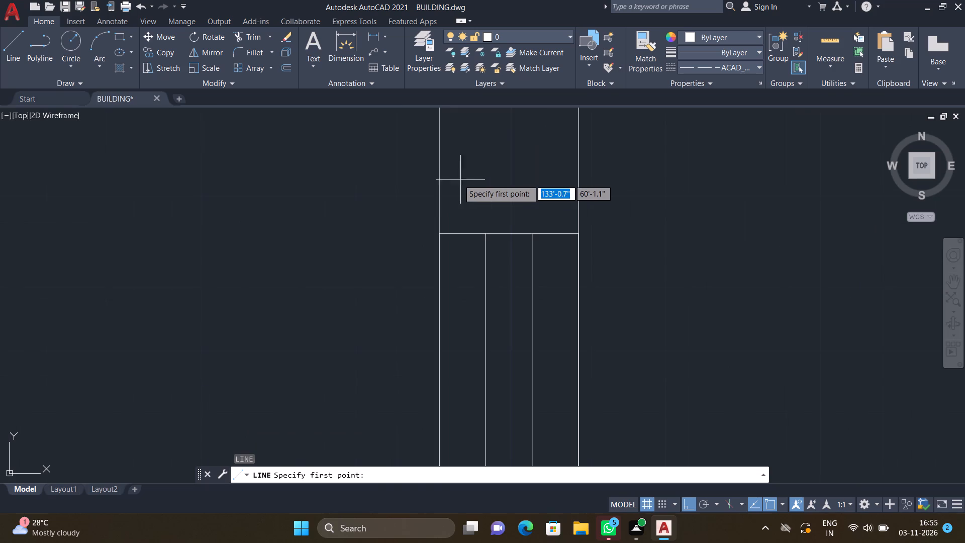
left_click(441, 196)
scroll(372, 213, "down", 3)
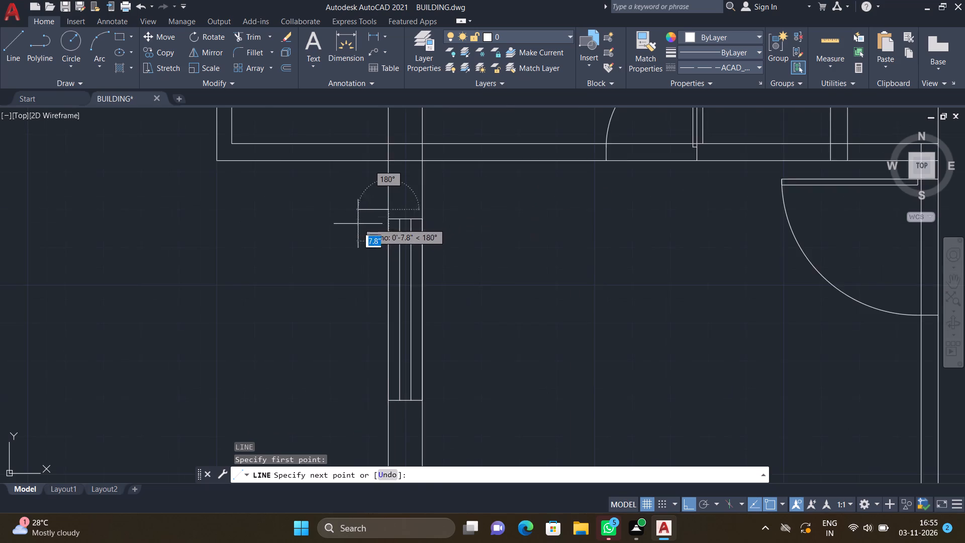
scroll(344, 236, "down", 2)
scroll(325, 249, "up", 3)
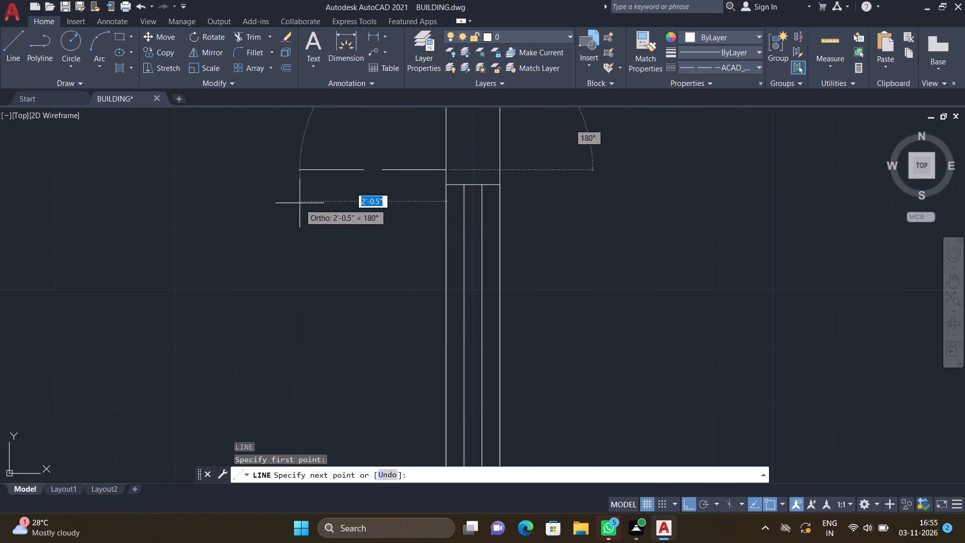
left_click_drag(300, 202, 300, 207)
scroll(304, 282, "down", 3)
scroll(300, 356, "up", 3)
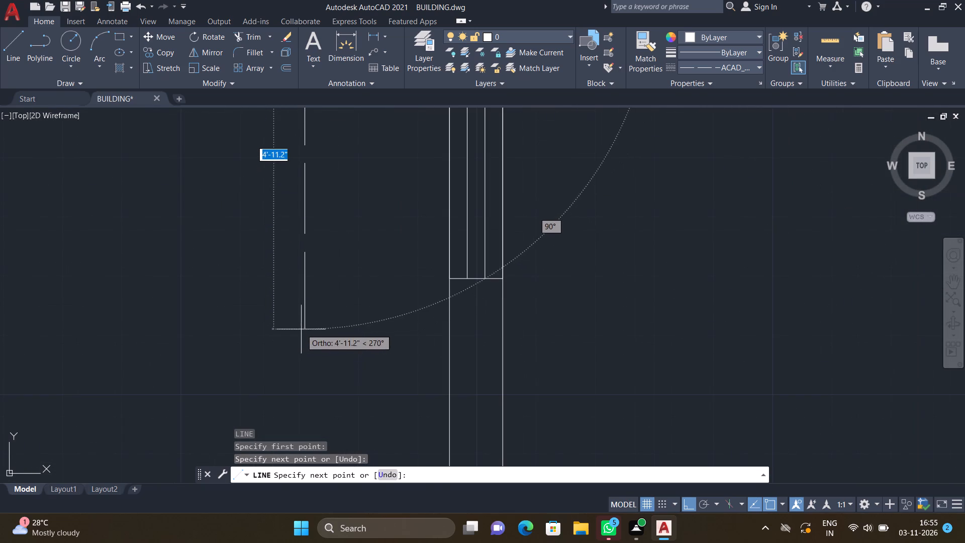
left_click(306, 309)
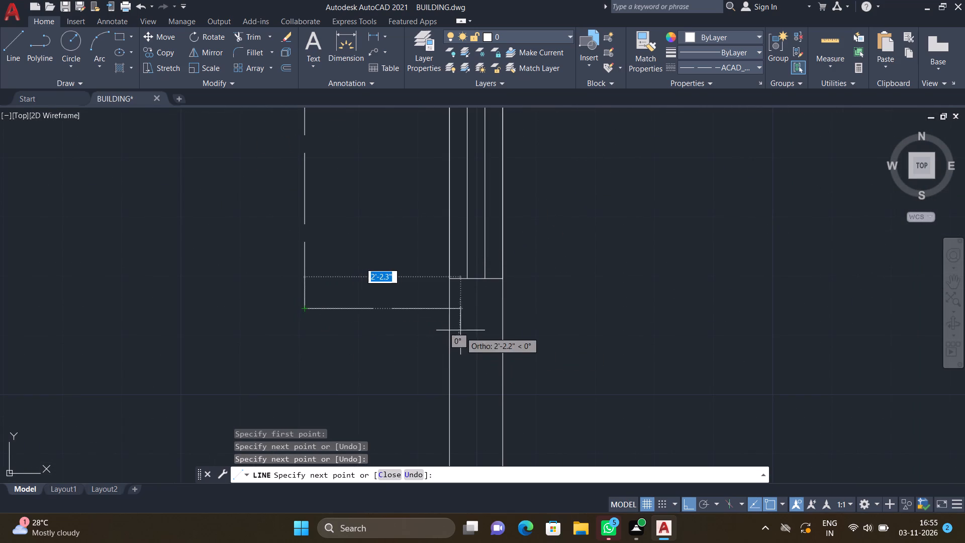
left_click(449, 308)
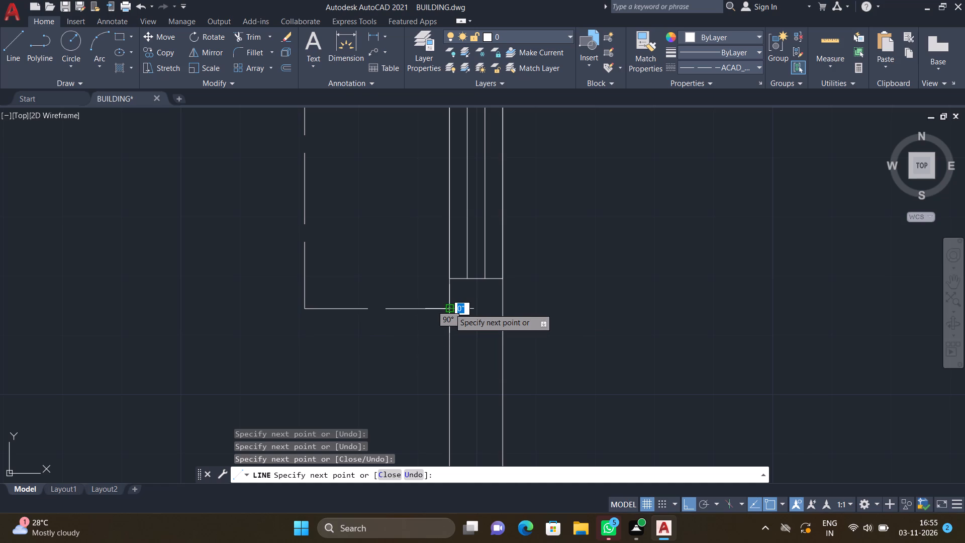
key("Return")
Draw a three-sided dashed outline about 2'-7" deep outside the window in the upper-left room's left wall.
scroll(444, 329, "down", 4)
scroll(413, 209, "down", 1)
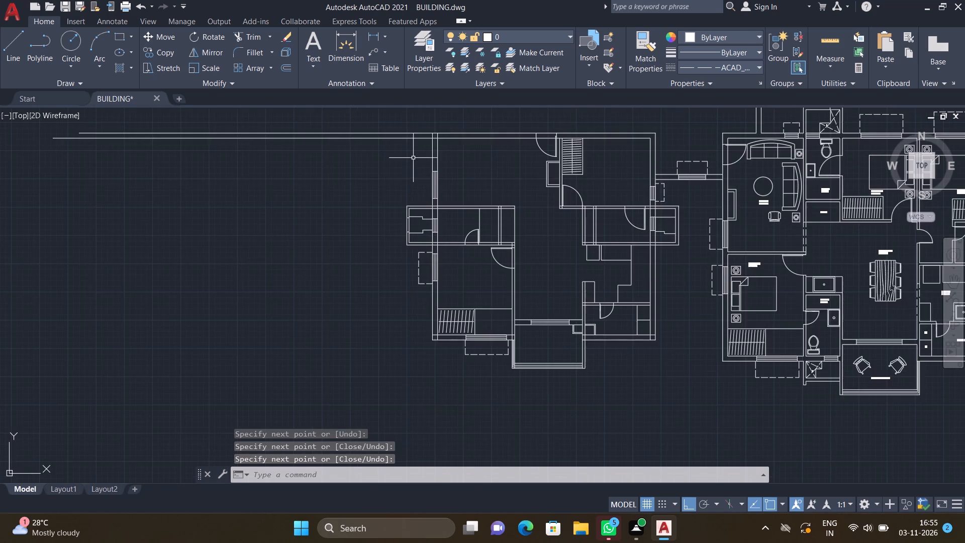
scroll(416, 162, "up", 3)
key("l")
key("Return")
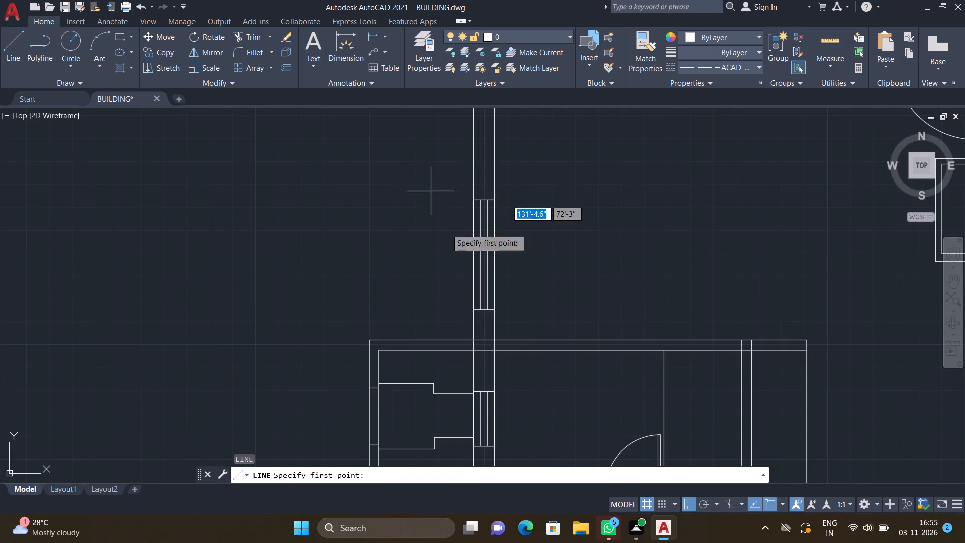
scroll(461, 323, "up", 2)
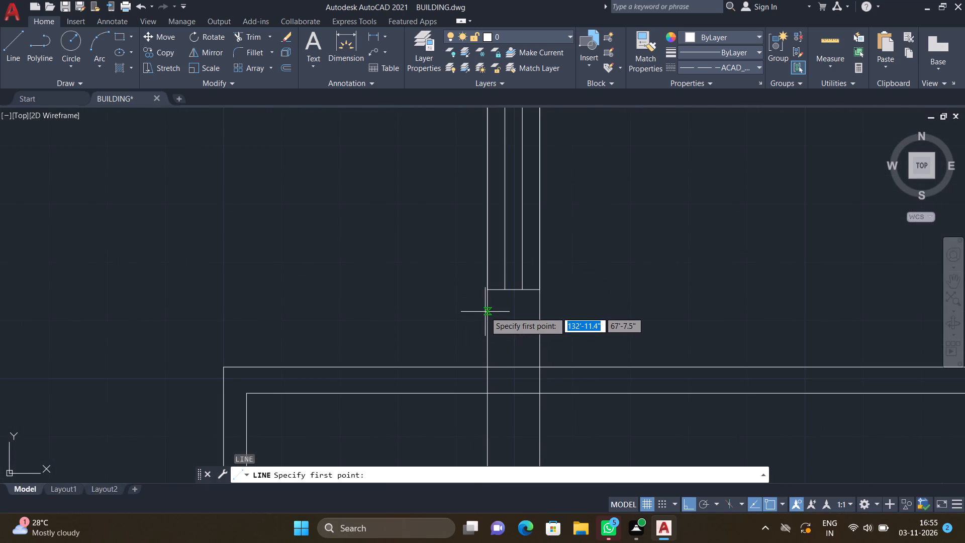
left_click(488, 312)
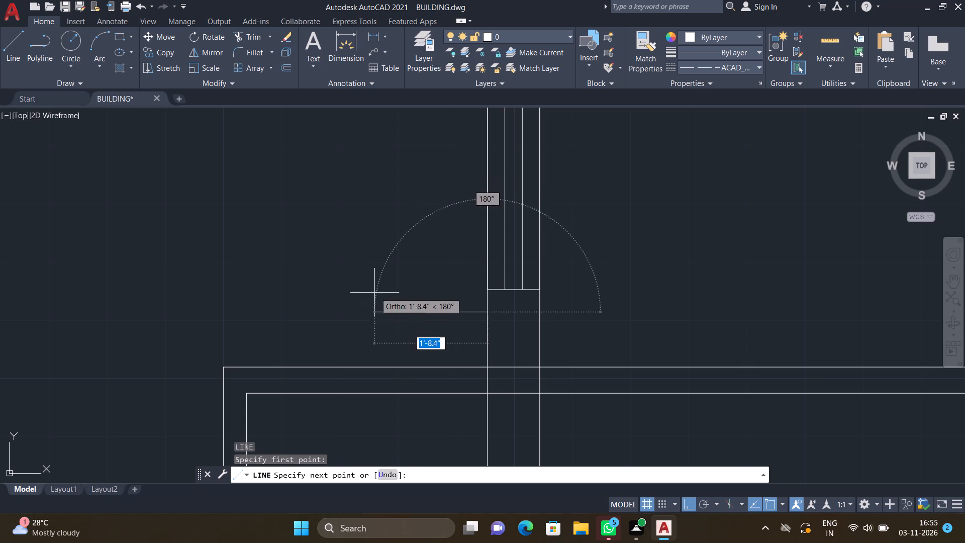
scroll(374, 286, "down", 3)
scroll(357, 268, "up", 2)
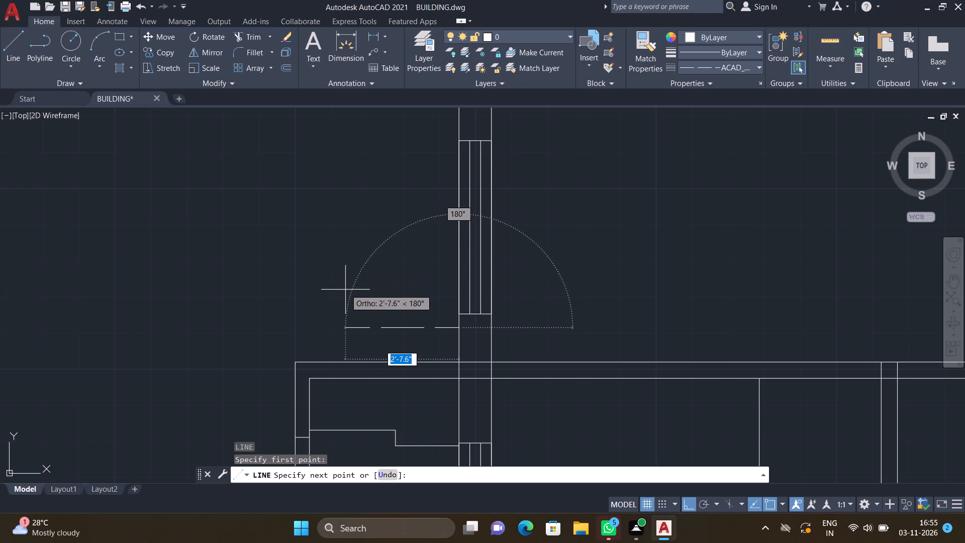
left_click(347, 305)
scroll(354, 229, "down", 3)
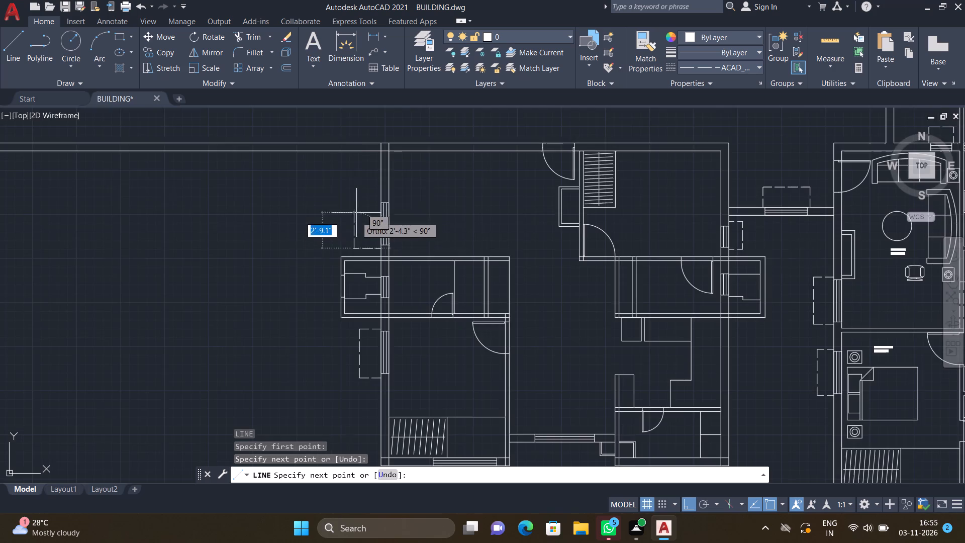
scroll(361, 179, "up", 3)
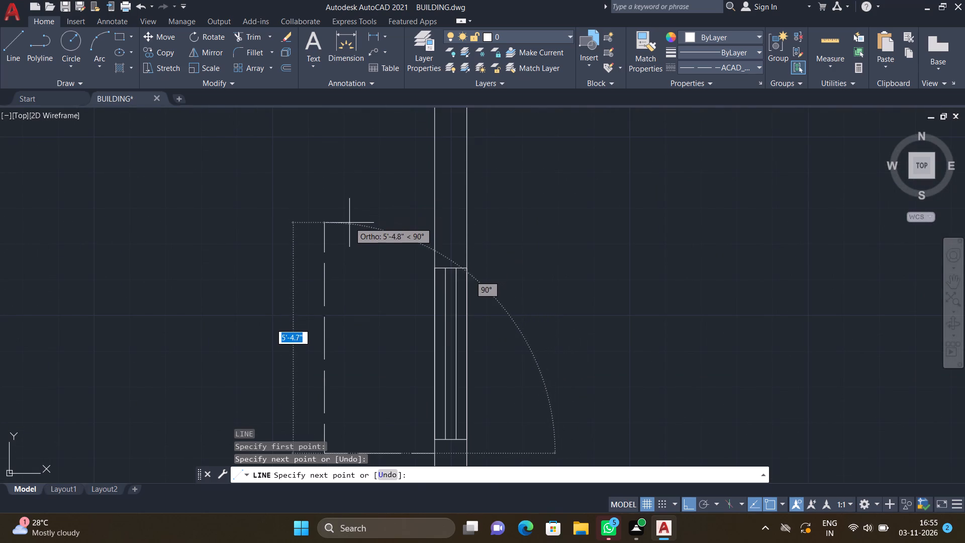
left_click(348, 230)
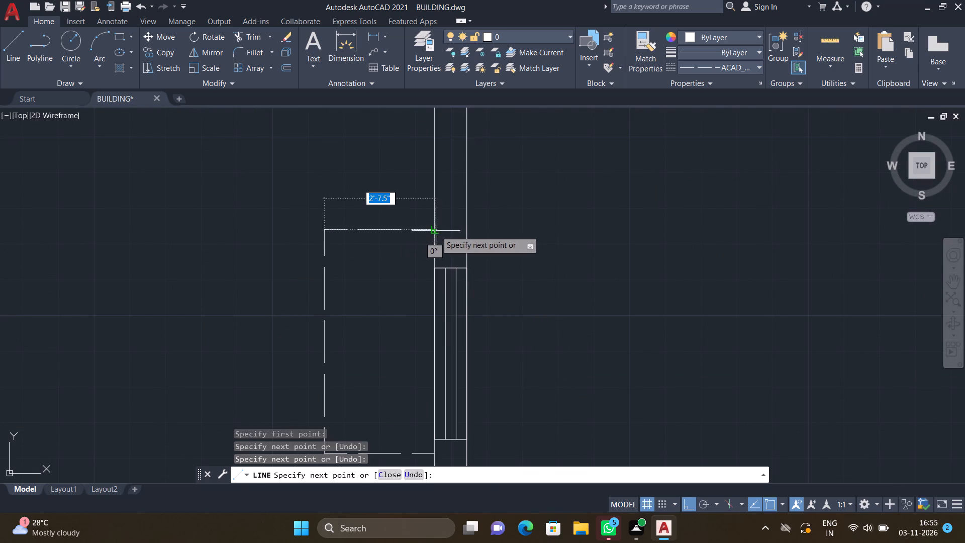
left_click(436, 231)
key("Return")
Draw a dashed line about 6'-7" long across the central hall opening, from the left toilet block's upper-right corner to the vertical wall opposite.
scroll(422, 266, "down", 3)
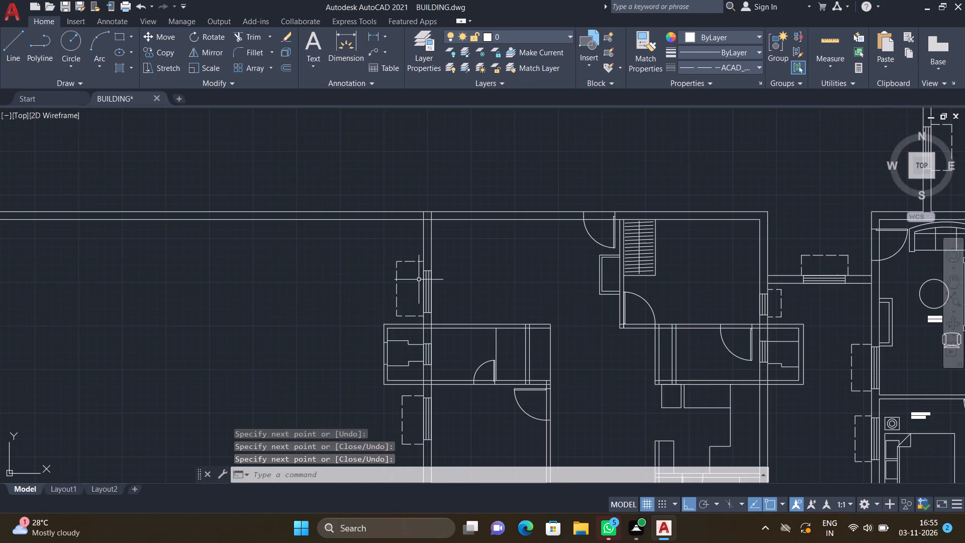
scroll(401, 327, "up", 2)
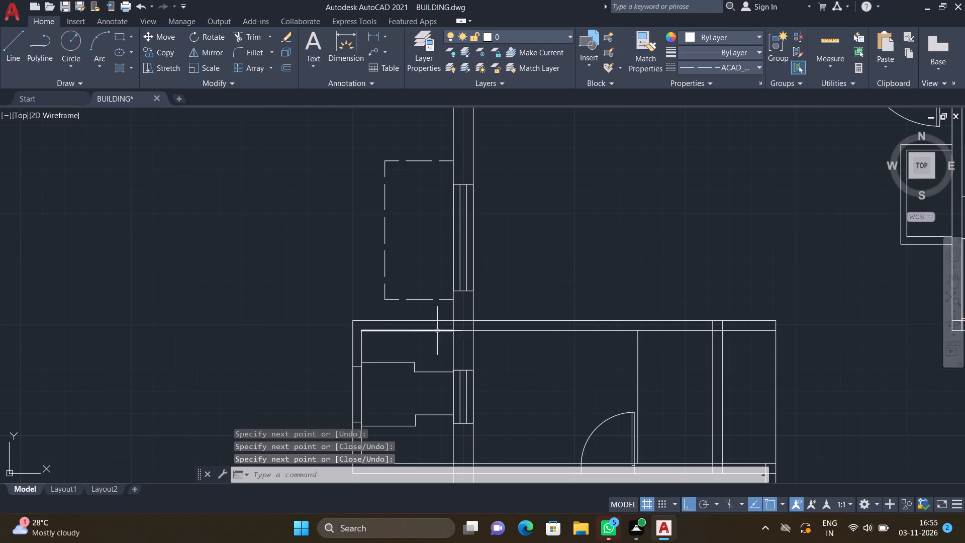
scroll(389, 292, "down", 3)
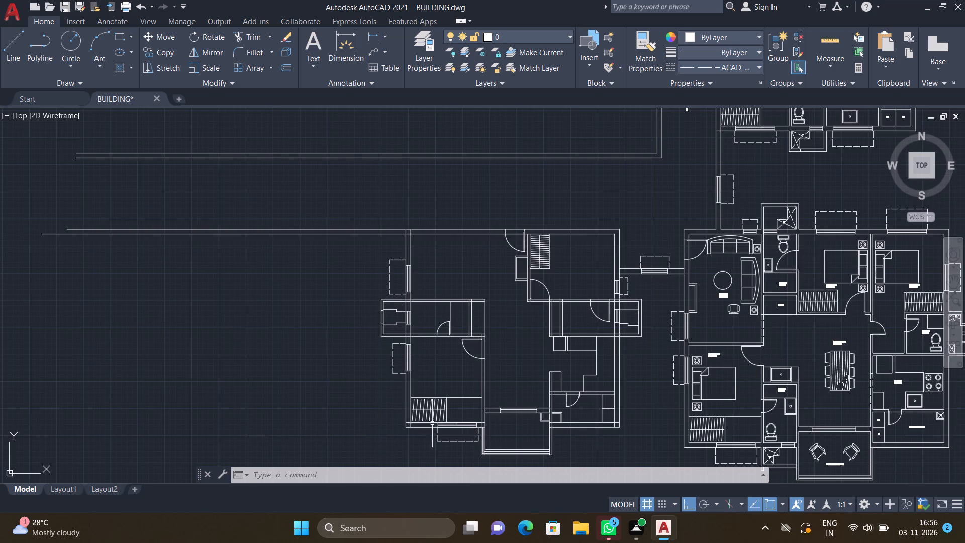
middle_click(417, 414)
scroll(423, 414, "down", 1)
scroll(551, 346, "up", 2)
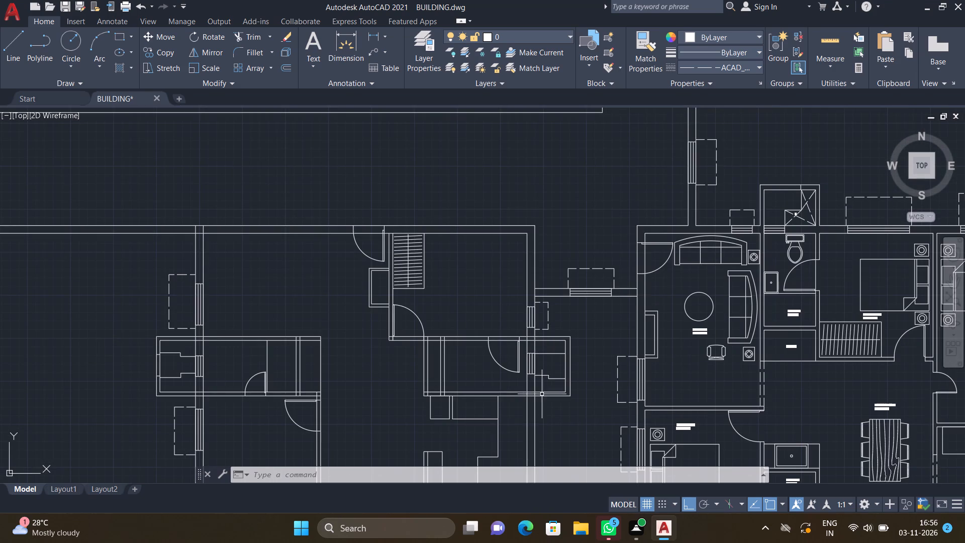
scroll(458, 416, "down", 1)
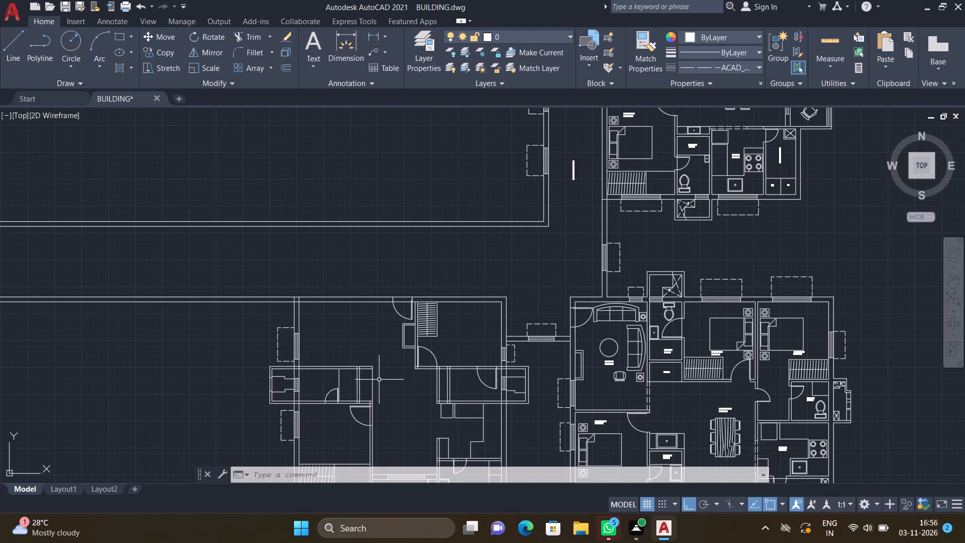
scroll(376, 377, "up", 2)
key("l")
key("Return")
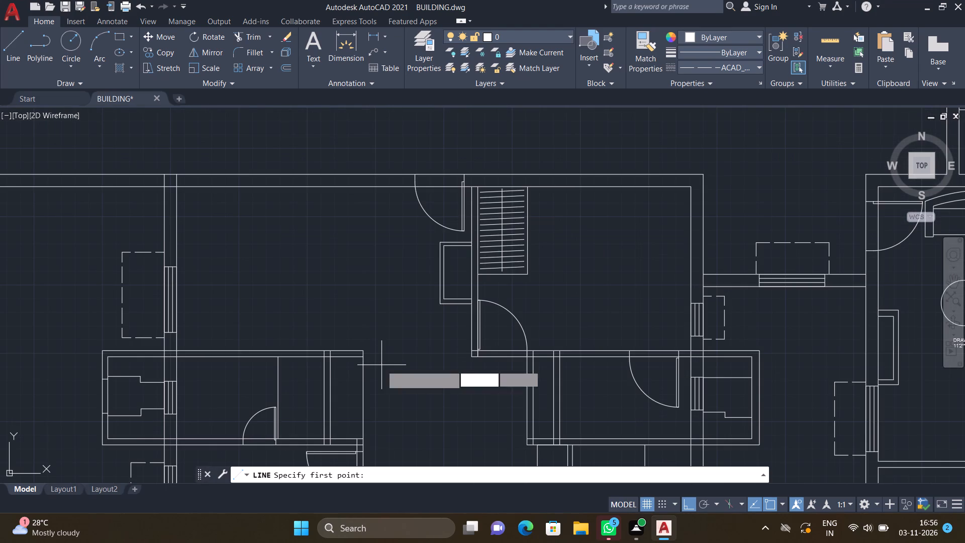
scroll(360, 365, "up", 2)
left_click(363, 327)
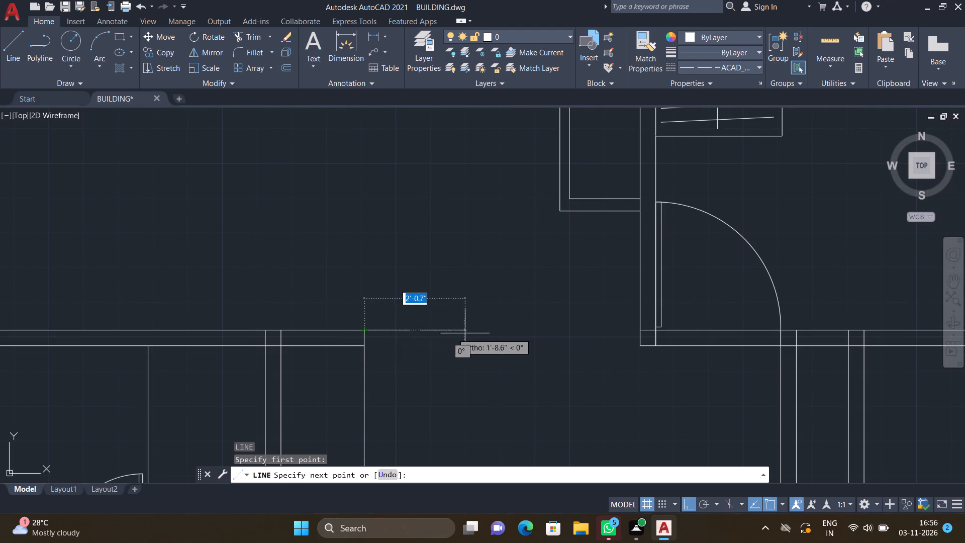
left_click(642, 330)
key("Return")
Draw a second dashed line about 6'-7.5" long across the central hall opening, along the lower face of the wall.
key("l")
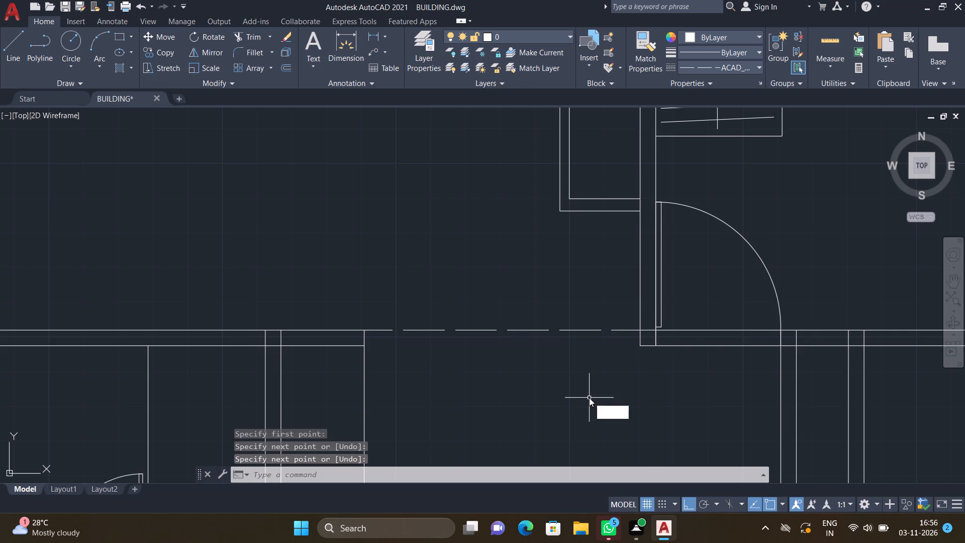
key("Return")
scroll(353, 351, "up", 2)
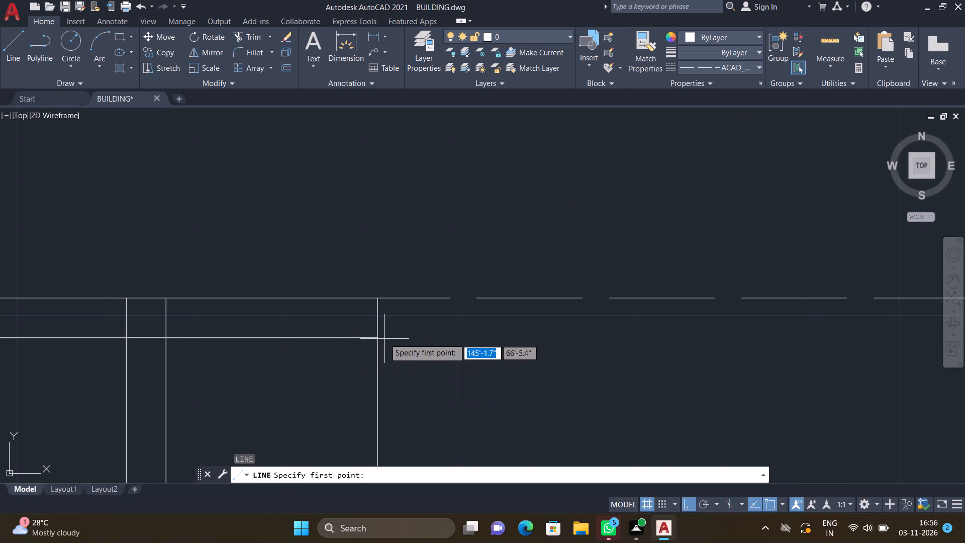
left_click(380, 339)
scroll(505, 361, "down", 4)
scroll(622, 357, "up", 4)
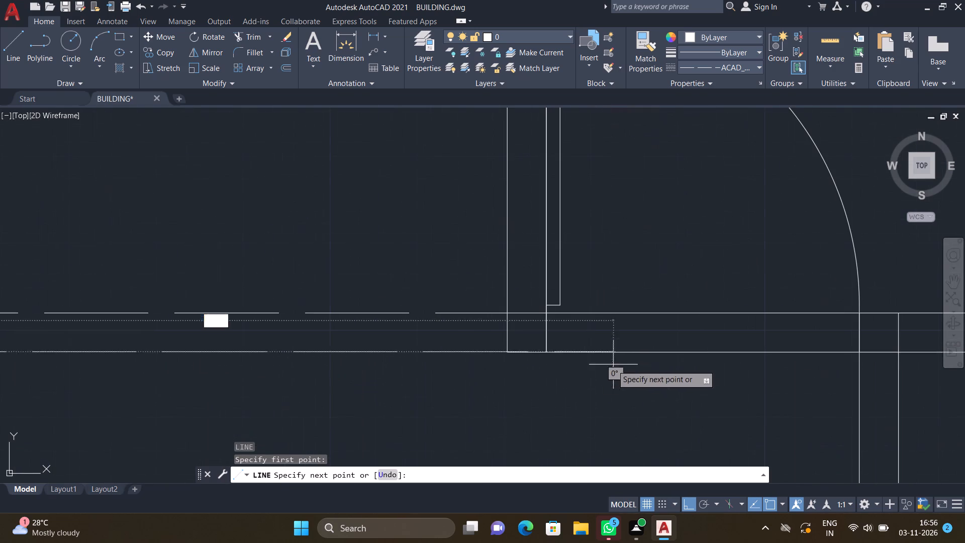
scroll(507, 353, "up", 2)
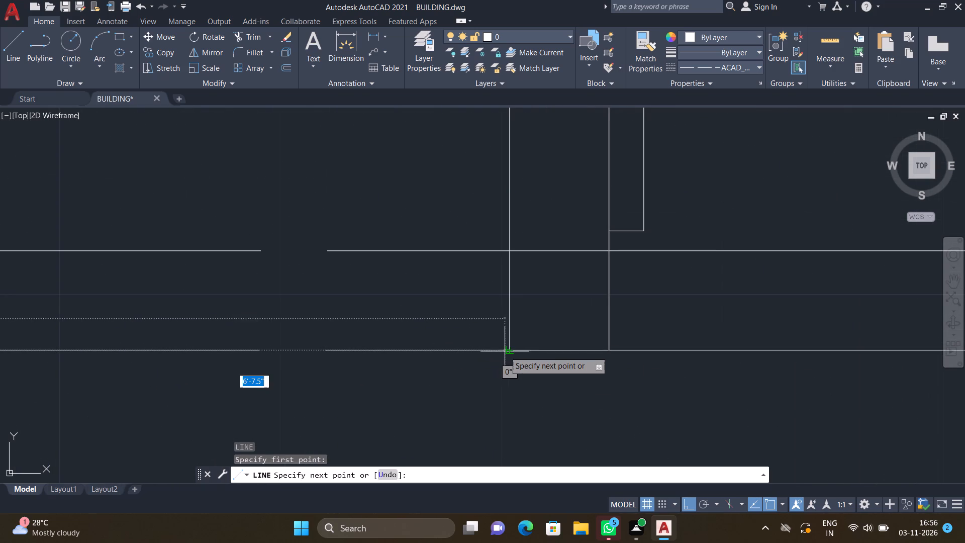
left_click(509, 349)
key("Return")
scroll(506, 347, "down", 4)
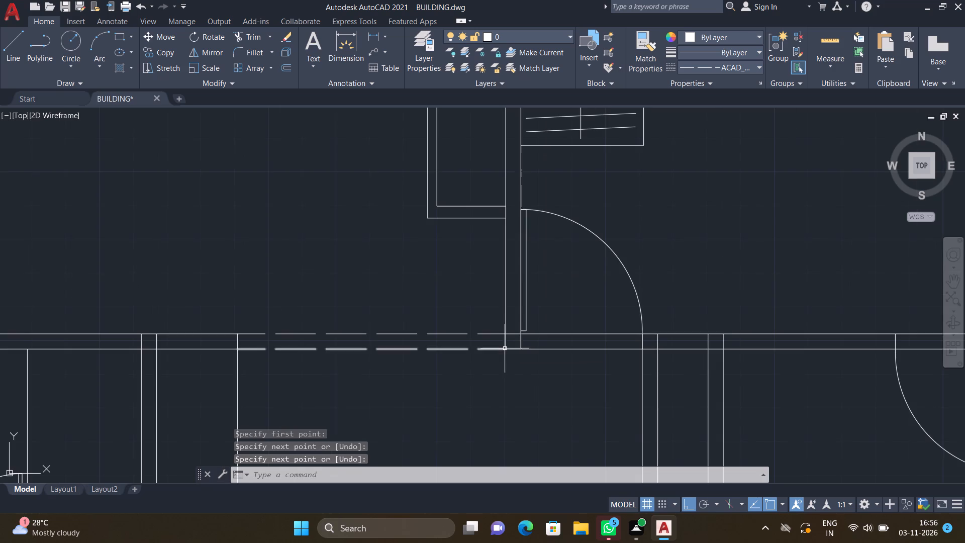
Draw a vertical dashed line about 5'-5" long across the kitchen opening, from the right toilet block's lower-left corner to the wall end below.
scroll(430, 299, "down", 4)
scroll(473, 356, "up", 3)
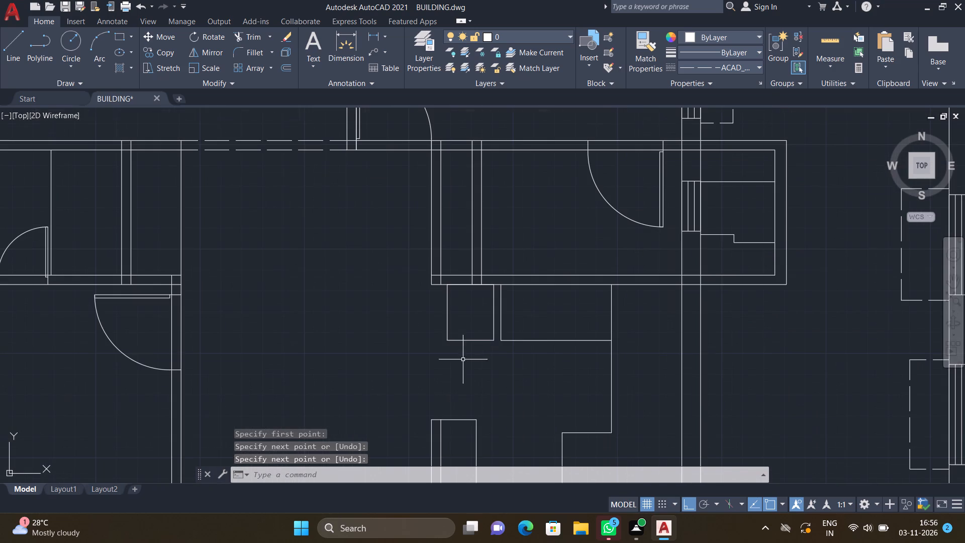
key("l")
key("Return")
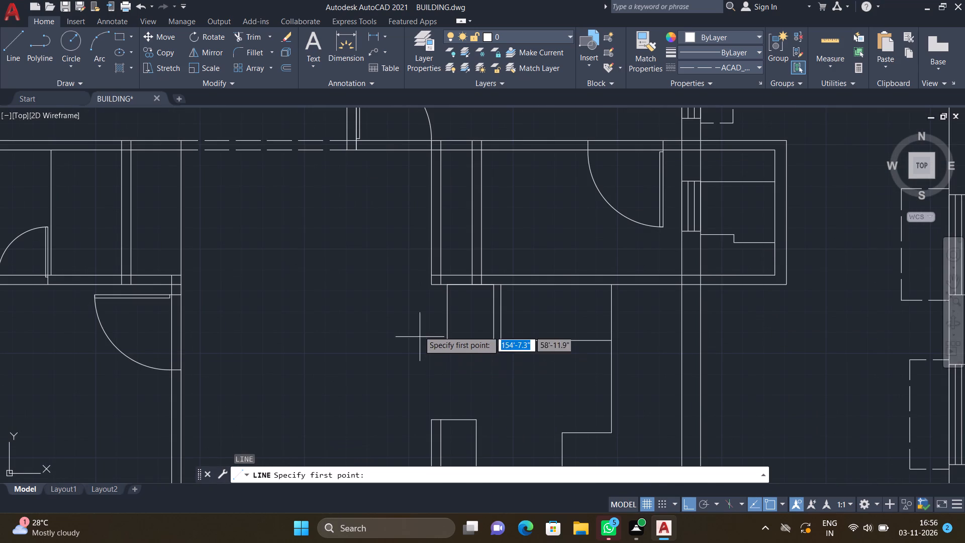
scroll(427, 292, "up", 2)
left_click_drag(434, 274, 434, 279)
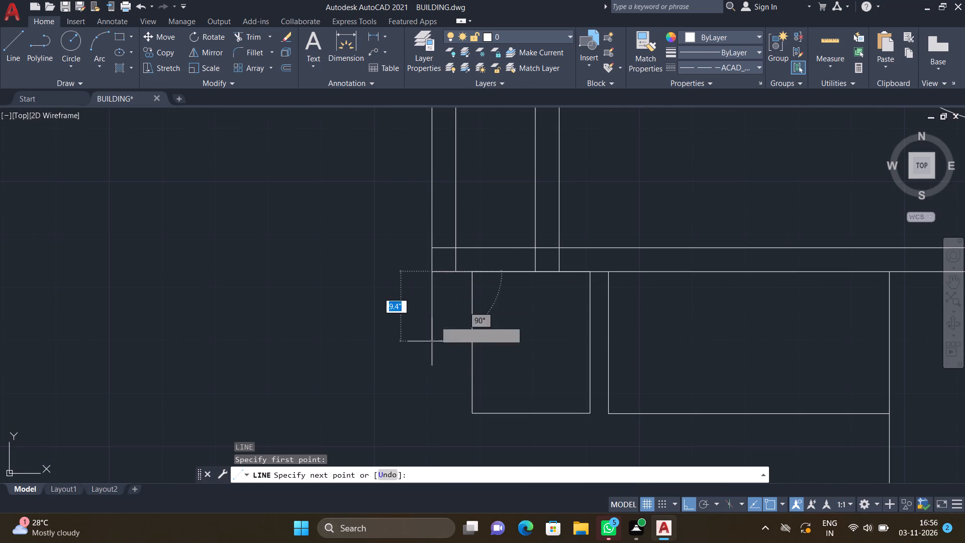
scroll(432, 361, "down", 4)
scroll(431, 413, "up", 4)
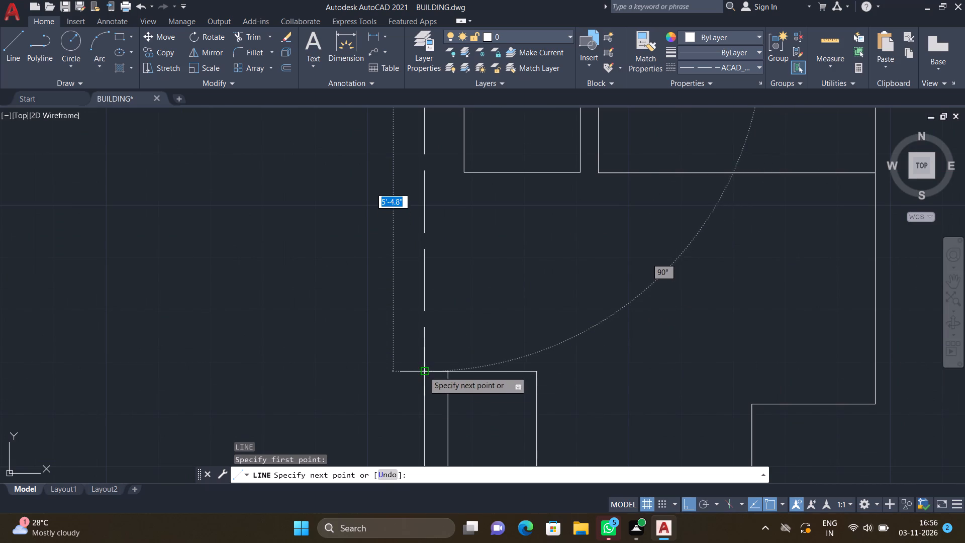
left_click(424, 371)
key("Return")
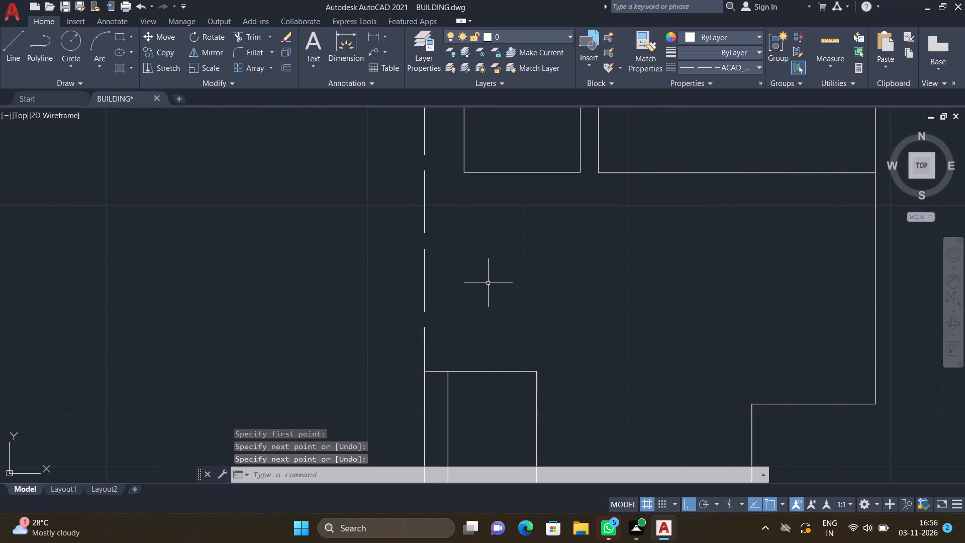
Draw a second vertical dashed line across the kitchen opening, parallel to the first, along the inner face of the wall.
key("l")
key("Return")
scroll(468, 269, "down", 2)
scroll(439, 175, "up", 2)
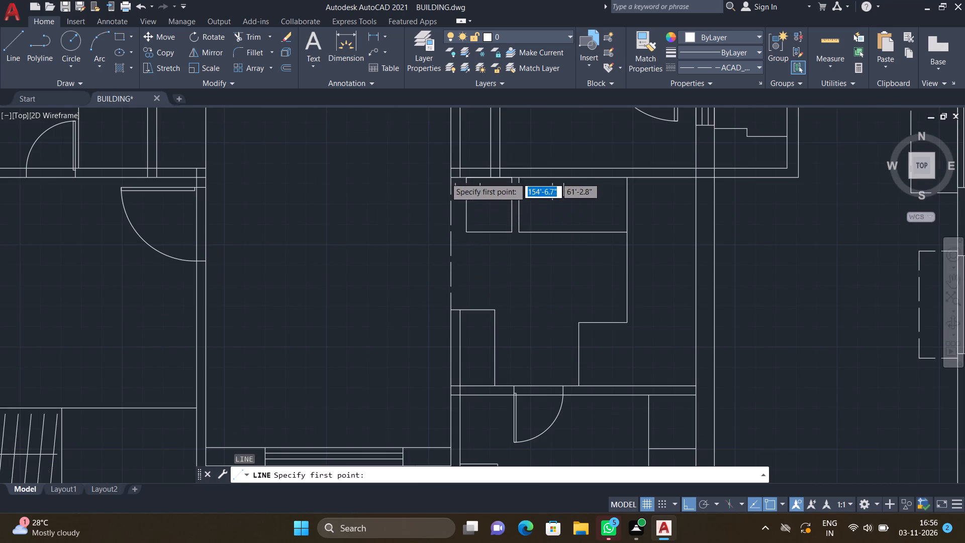
left_click(480, 179)
scroll(474, 301, "down", 4)
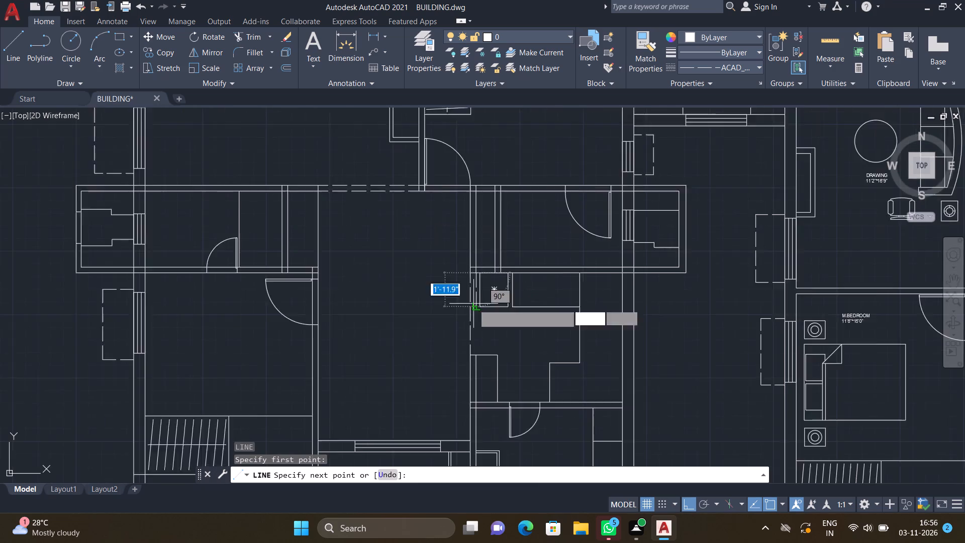
scroll(480, 350, "up", 3)
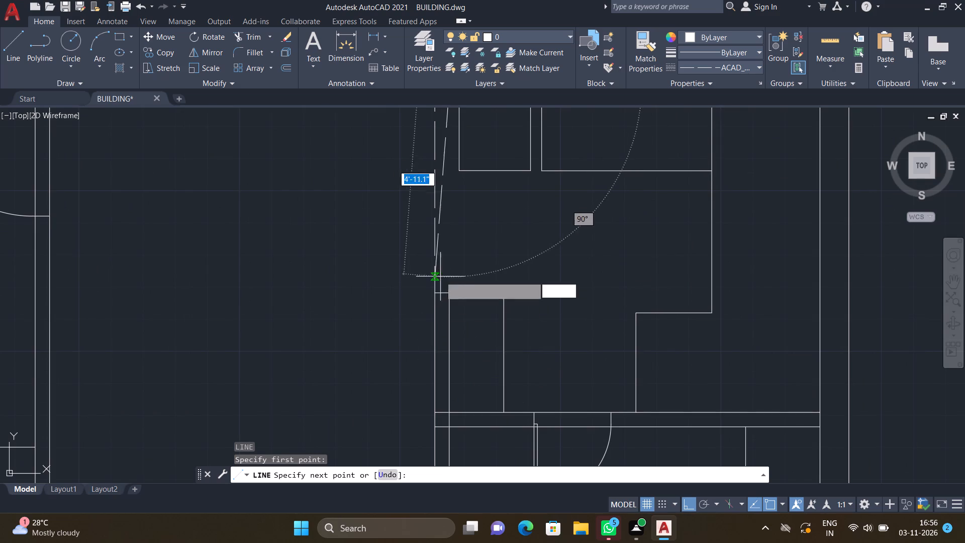
scroll(445, 283, "up", 2)
left_click(450, 307)
key("Return")
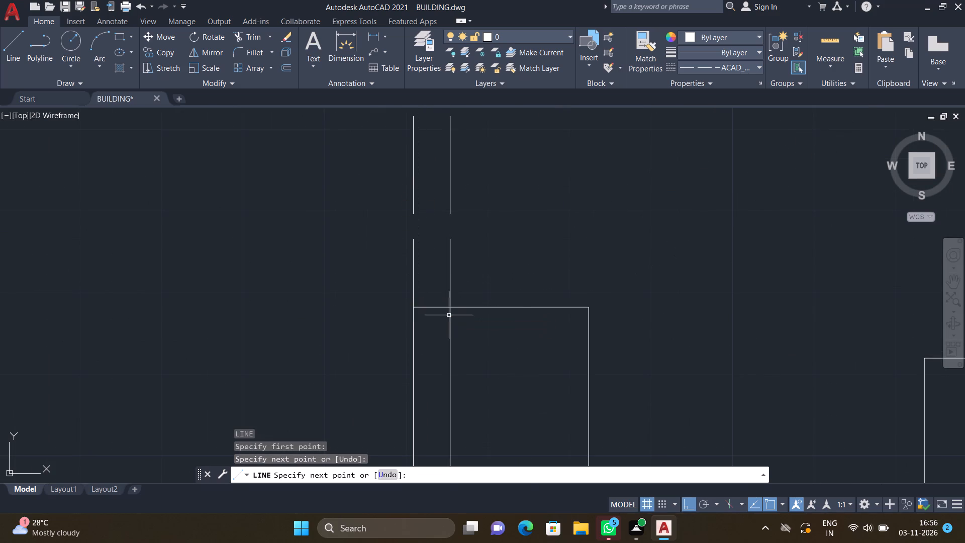
Turn off Ortho mode.
scroll(432, 312, "down", 5)
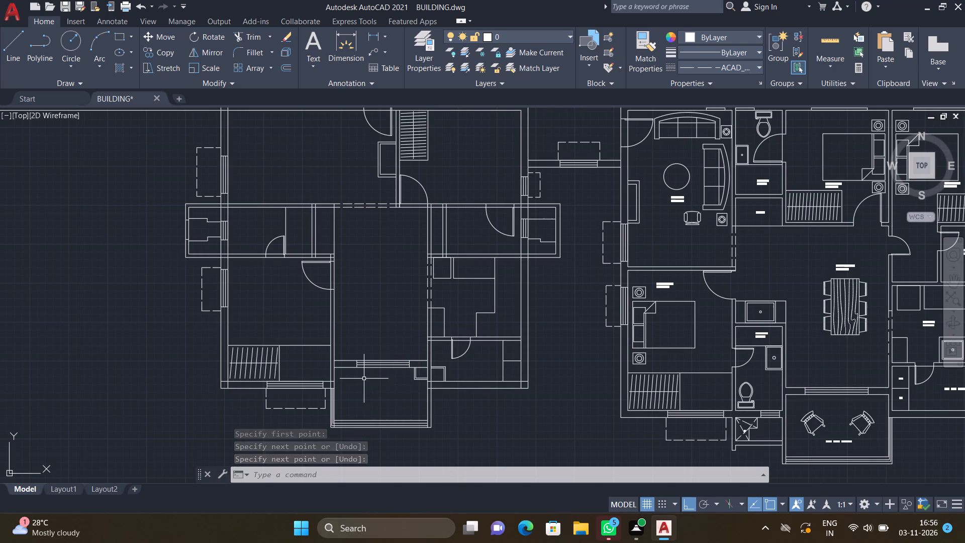
key("F8")
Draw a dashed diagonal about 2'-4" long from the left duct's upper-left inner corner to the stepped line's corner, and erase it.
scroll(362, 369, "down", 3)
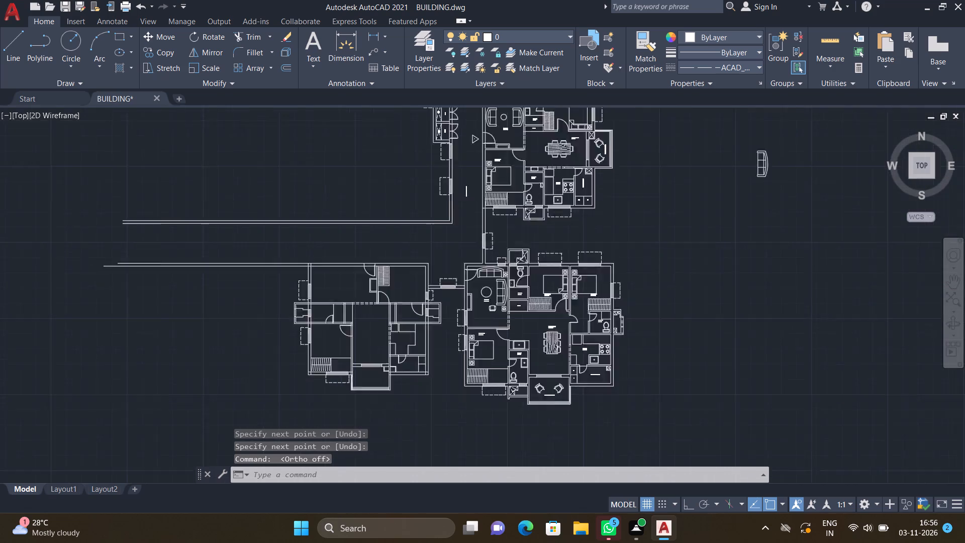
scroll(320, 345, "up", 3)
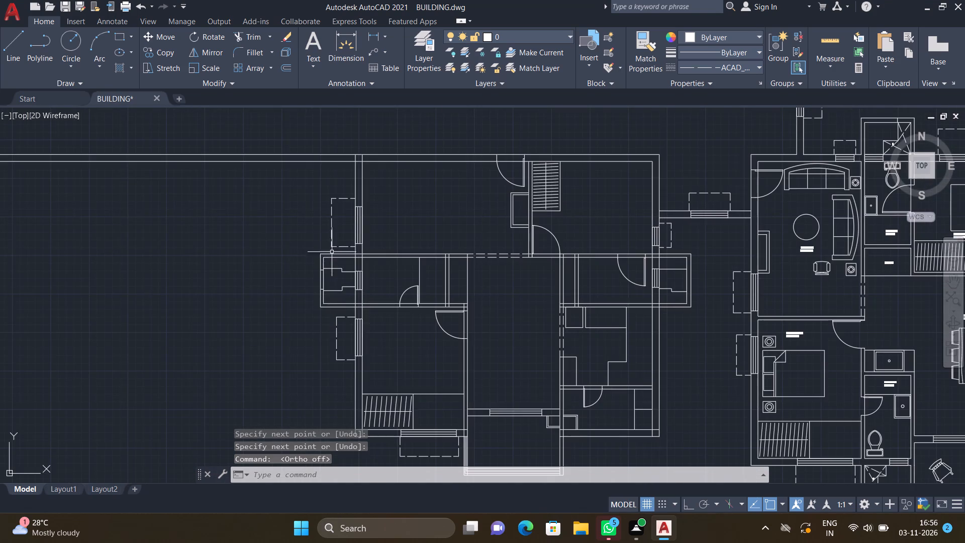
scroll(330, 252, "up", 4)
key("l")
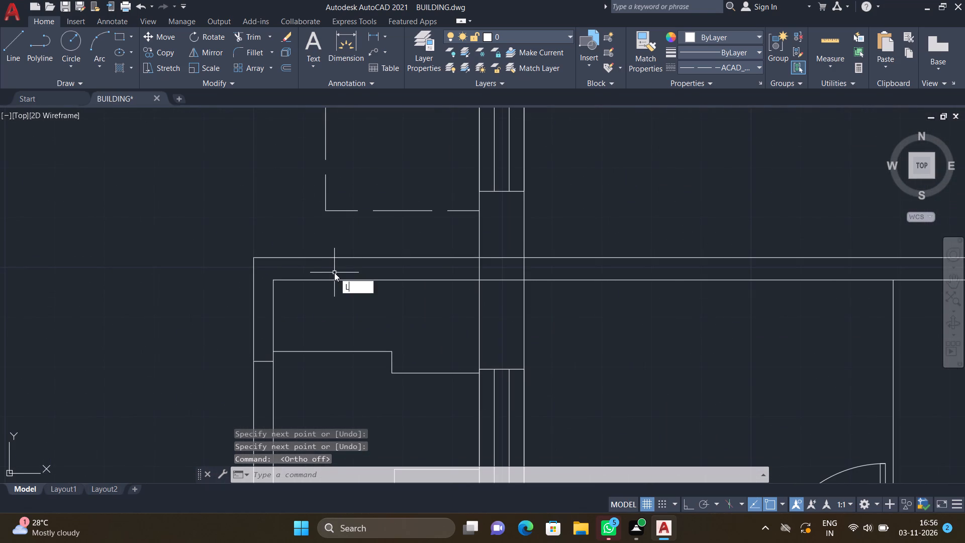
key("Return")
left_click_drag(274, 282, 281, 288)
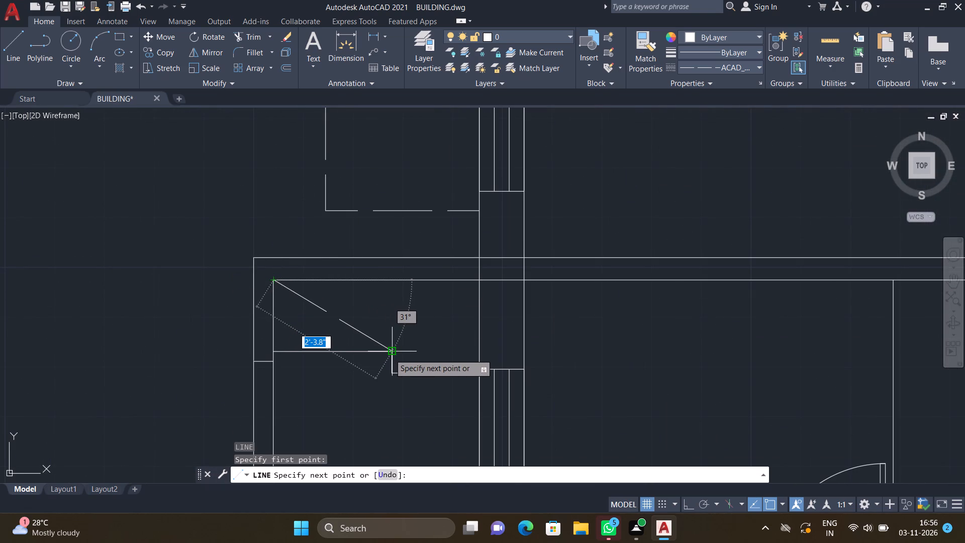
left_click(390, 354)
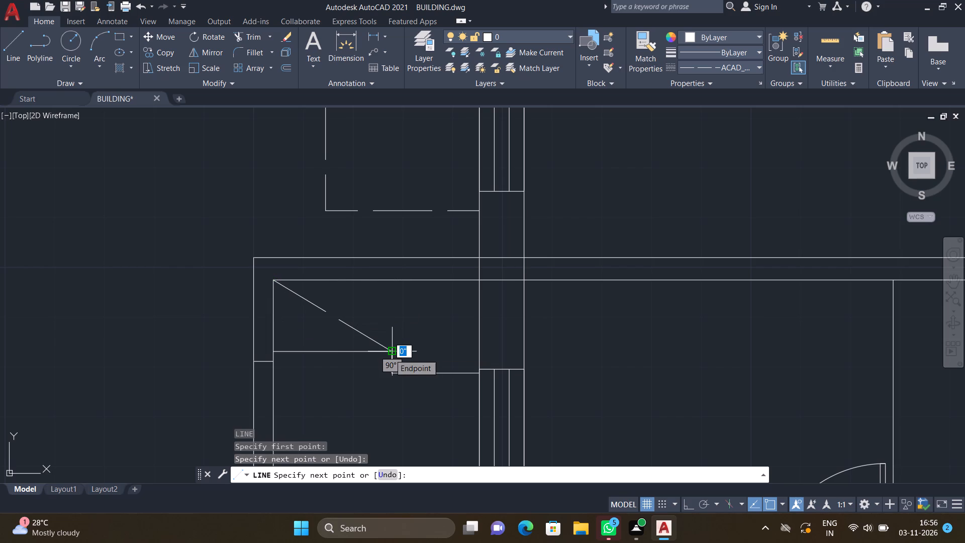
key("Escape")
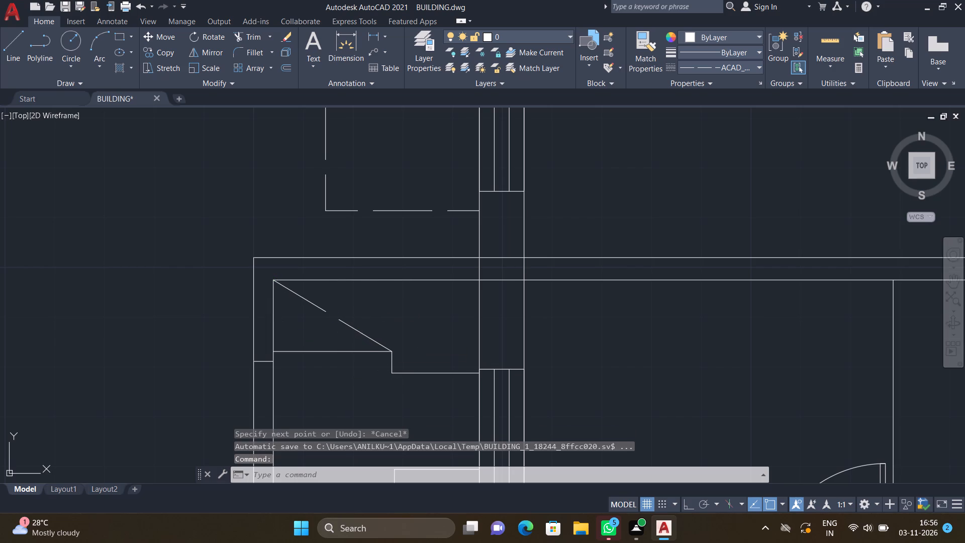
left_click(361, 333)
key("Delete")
Draw a dashed diagonal from the left duct's upper-left inner corner to the stepped line's end at the window wall.
key("l")
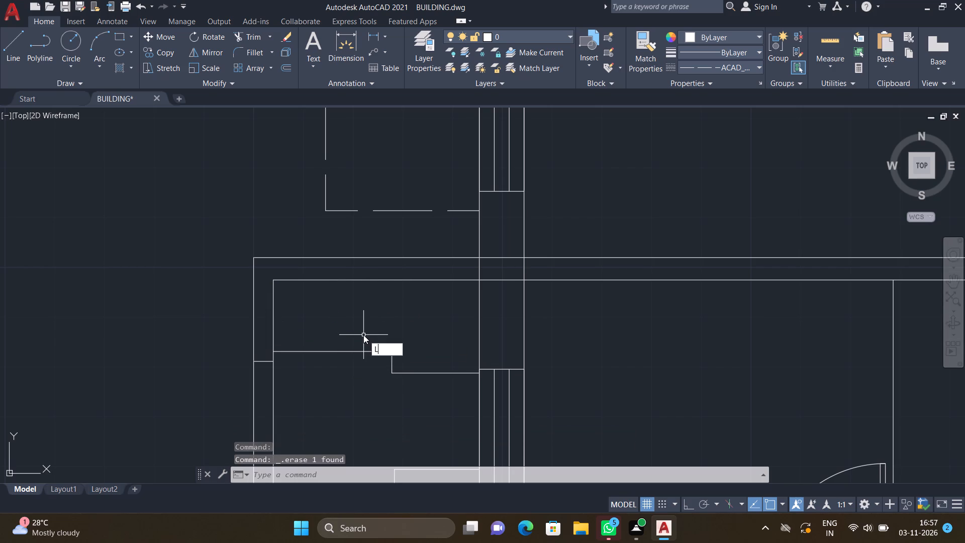
key("Return")
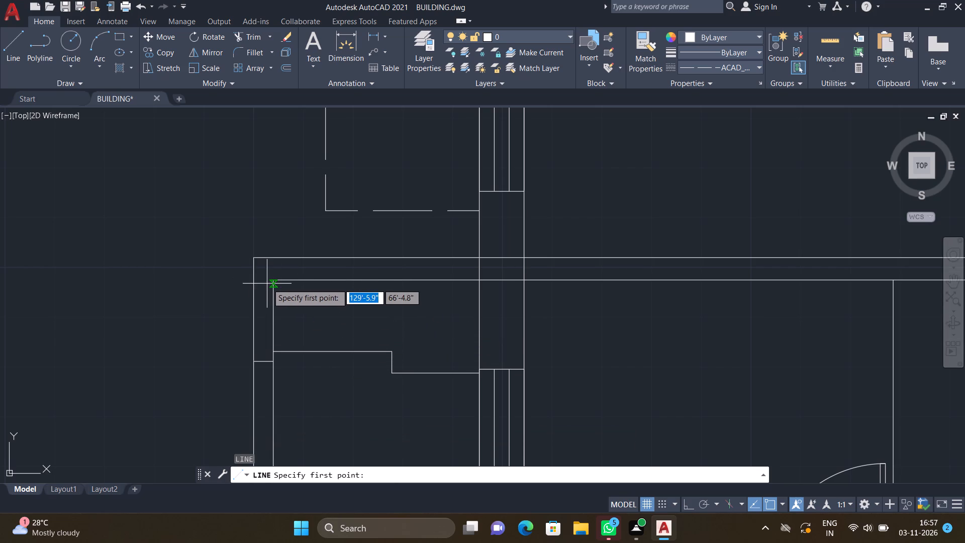
left_click_drag(271, 282, 277, 286)
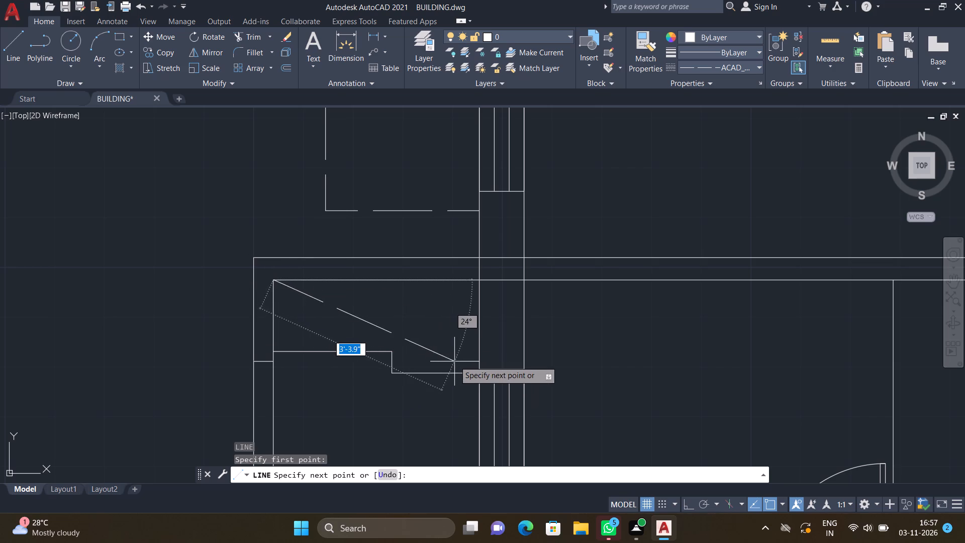
scroll(458, 361, "up", 2)
left_click(506, 388)
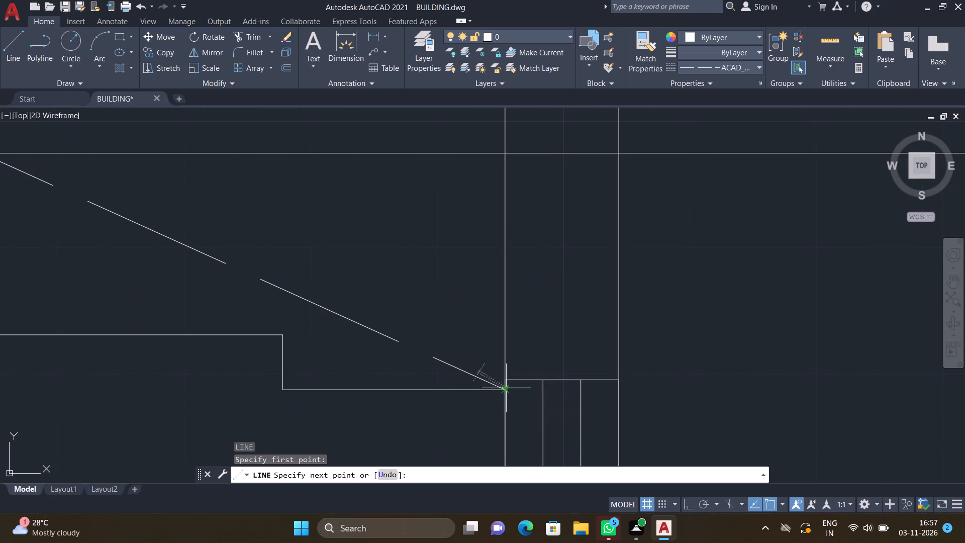
key("Return")
scroll(294, 303, "down", 2)
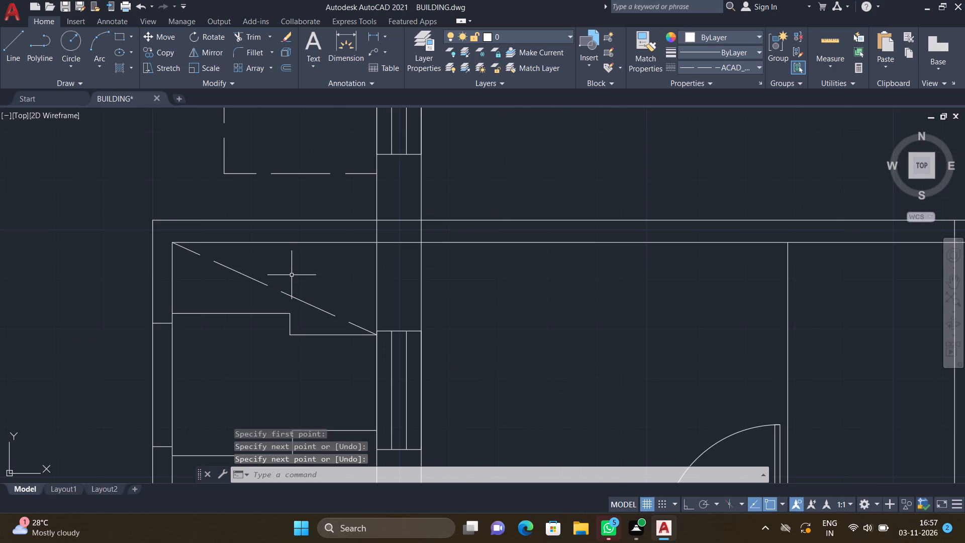
Draw the crossing dashed diagonal from the stepped line's left end to the upper-right corner of the same duct area.
key("l")
key("Return")
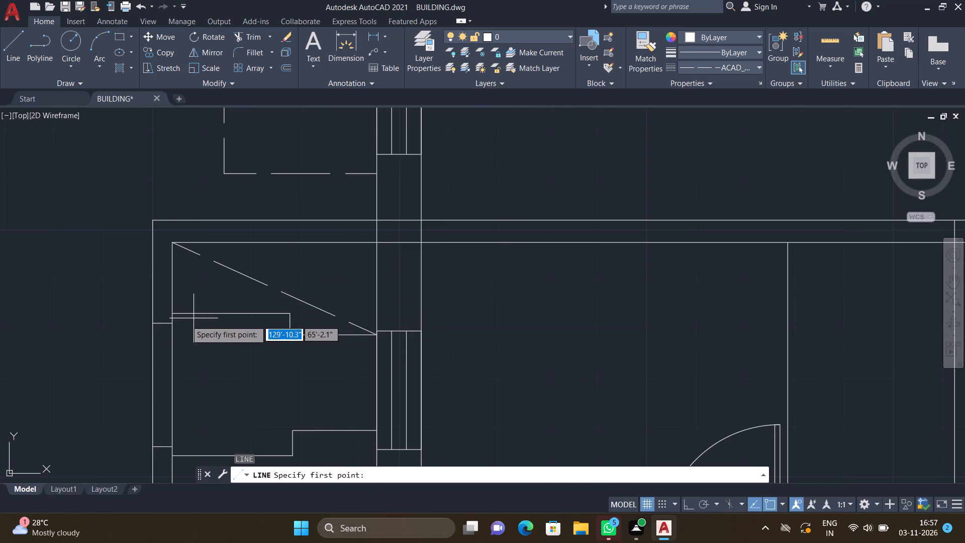
left_click(173, 314)
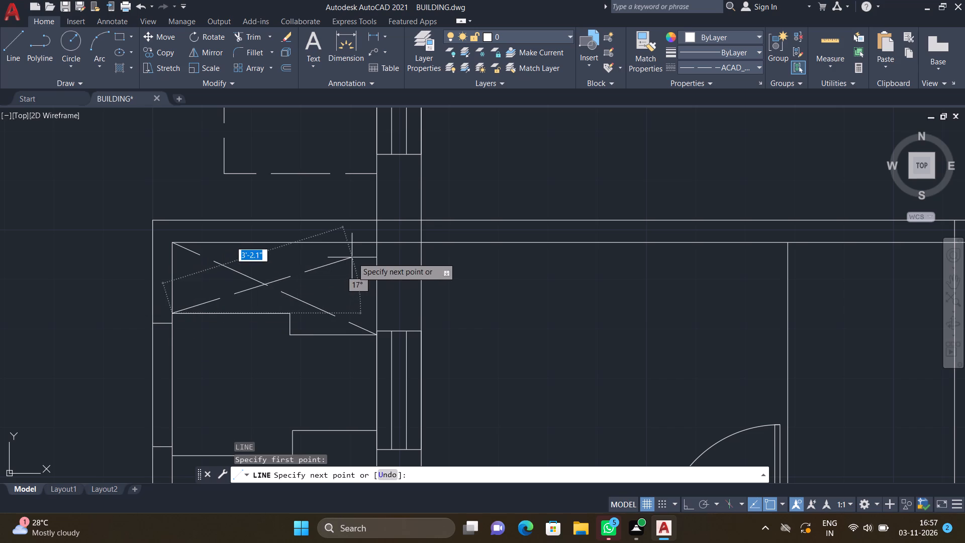
scroll(355, 255, "up", 3)
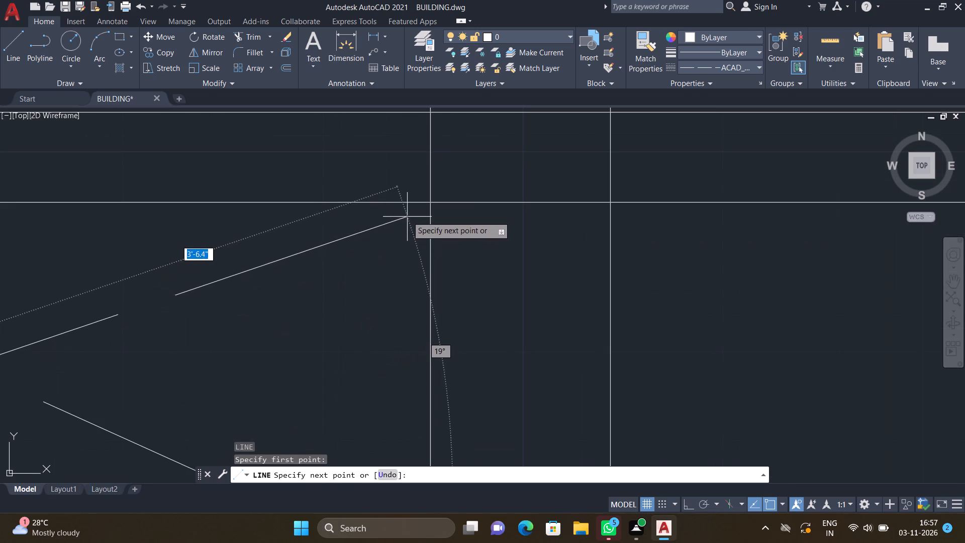
left_click(431, 205)
key("Return")
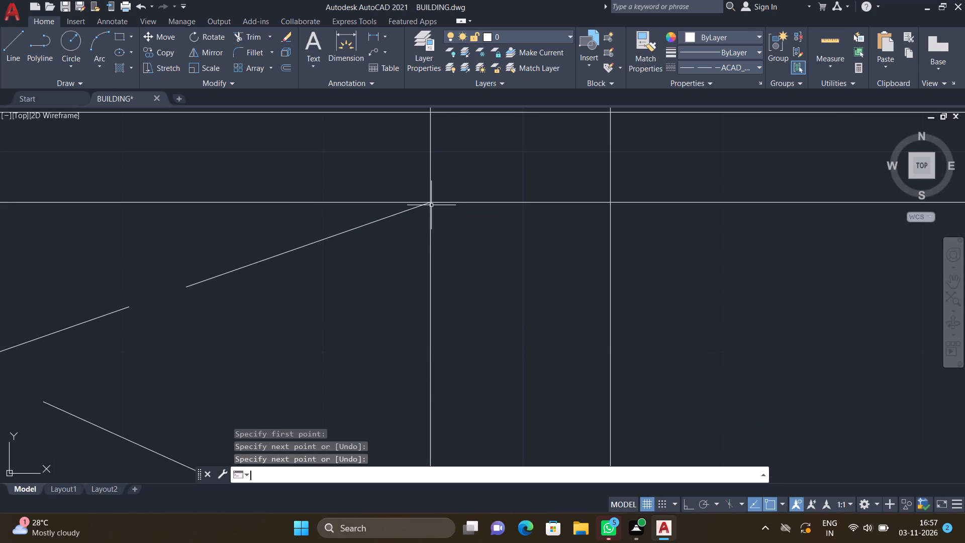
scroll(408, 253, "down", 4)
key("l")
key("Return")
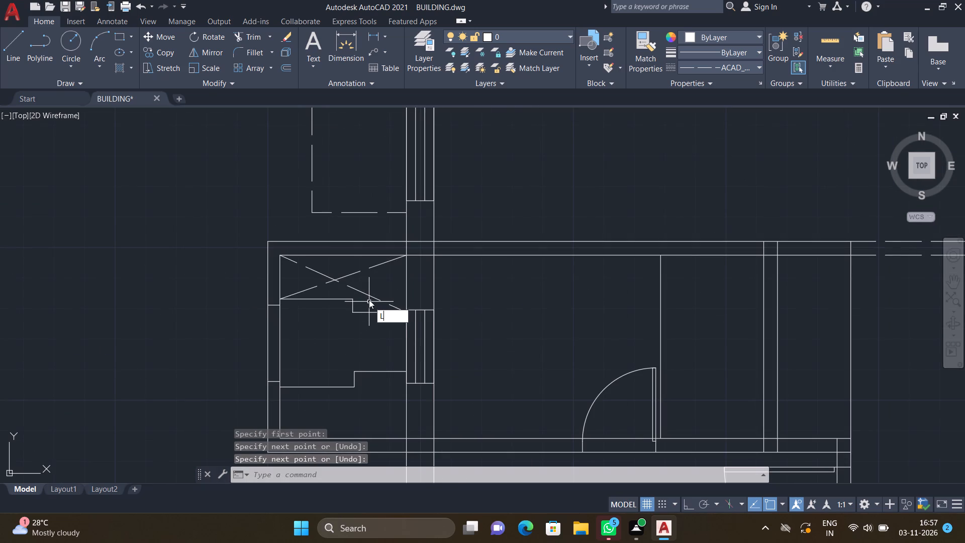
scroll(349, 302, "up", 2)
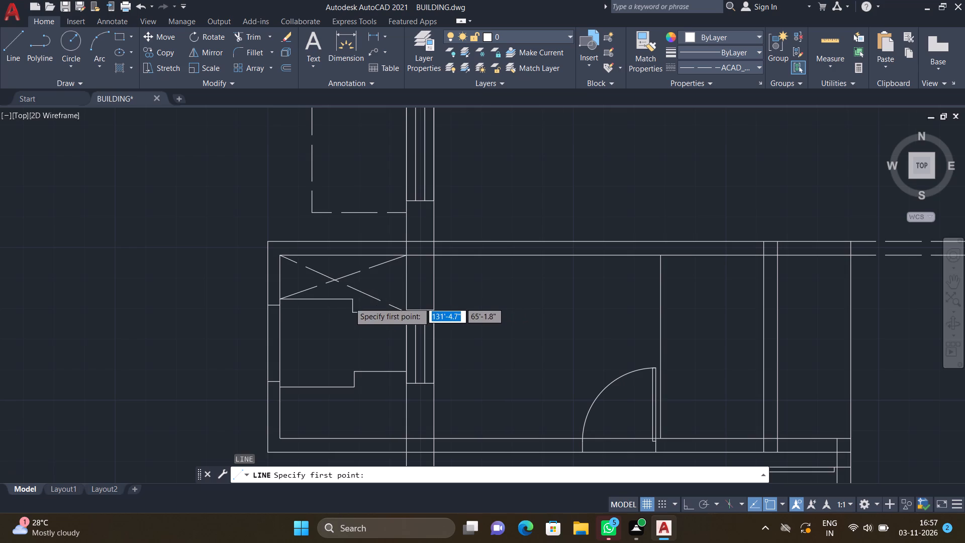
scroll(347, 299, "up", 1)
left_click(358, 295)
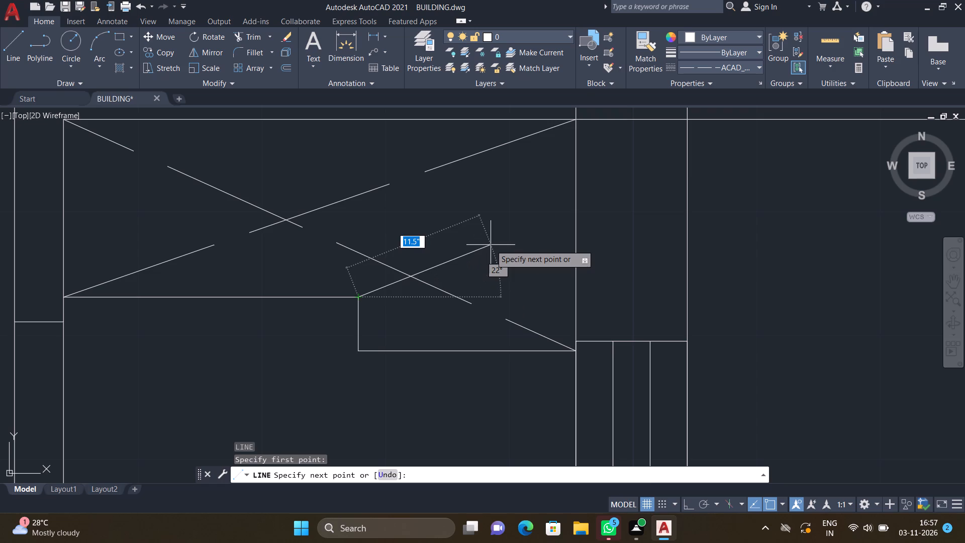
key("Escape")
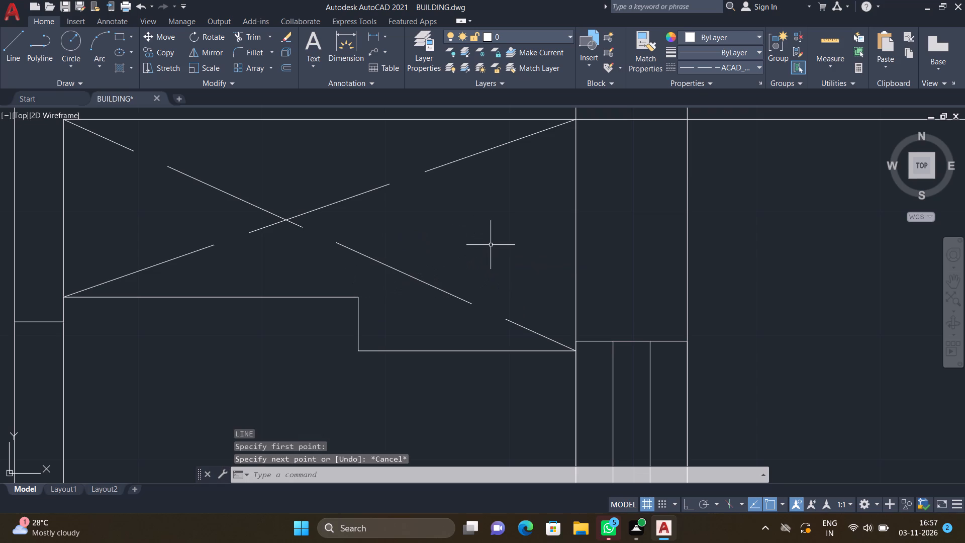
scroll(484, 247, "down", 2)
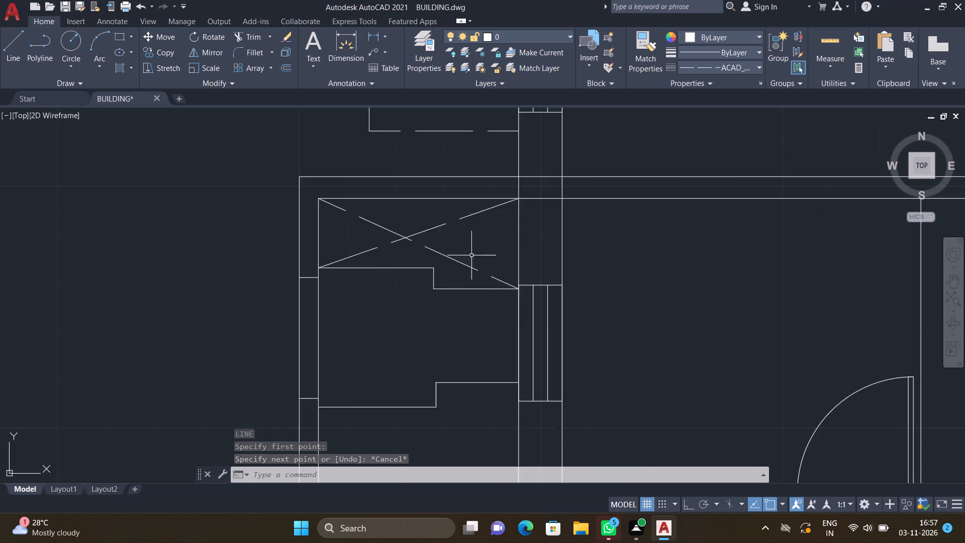
Draw two crossing dashed diagonals in the left duct's lower compartment, between the stepped line's ends and the opposite inner corners of the bottom wall.
scroll(467, 261, "down", 2)
scroll(427, 378, "up", 2)
key("l")
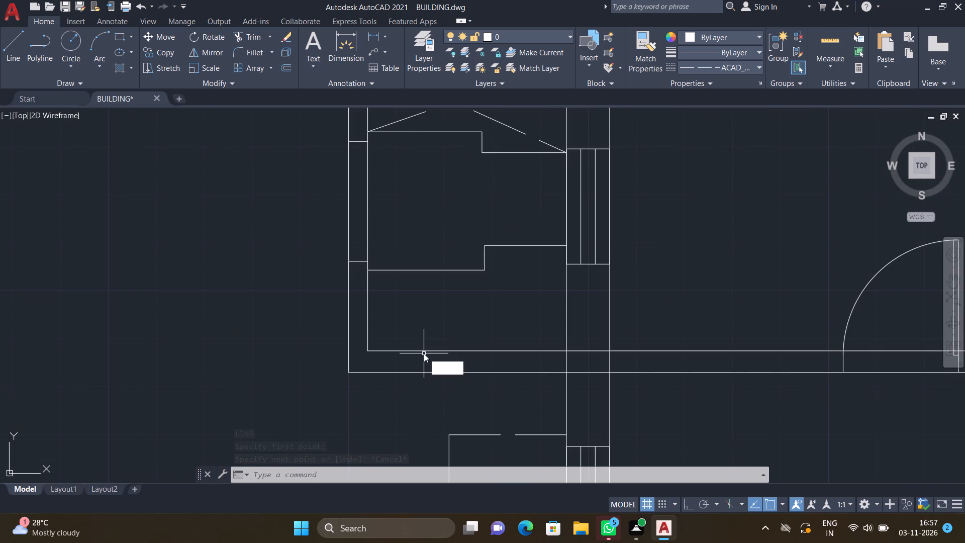
key("Return")
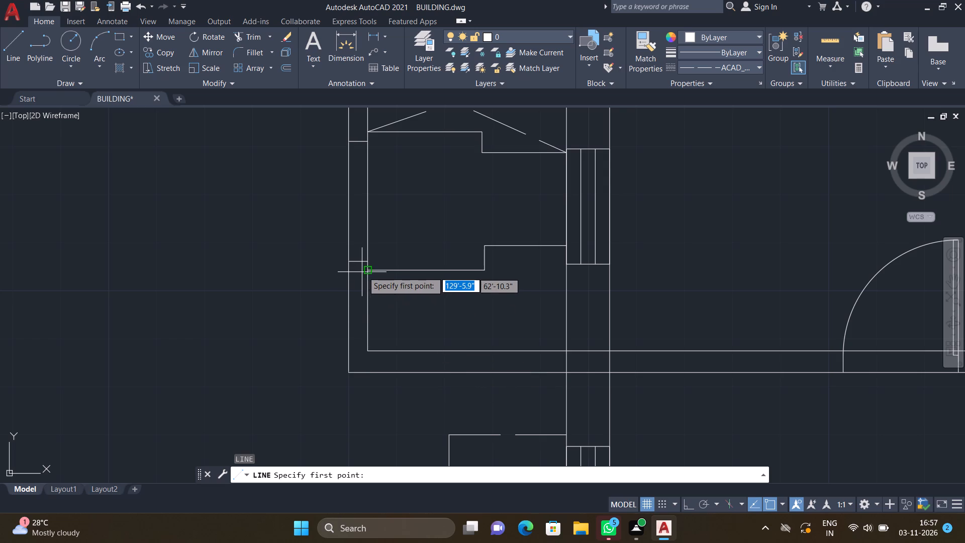
left_click_drag(367, 271, 377, 276)
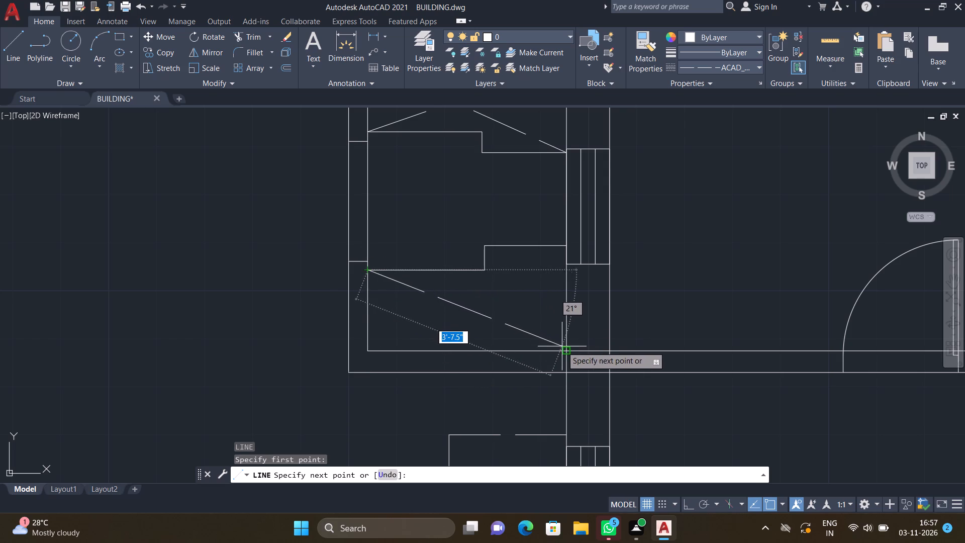
left_click(564, 348)
key("Return")
key("l")
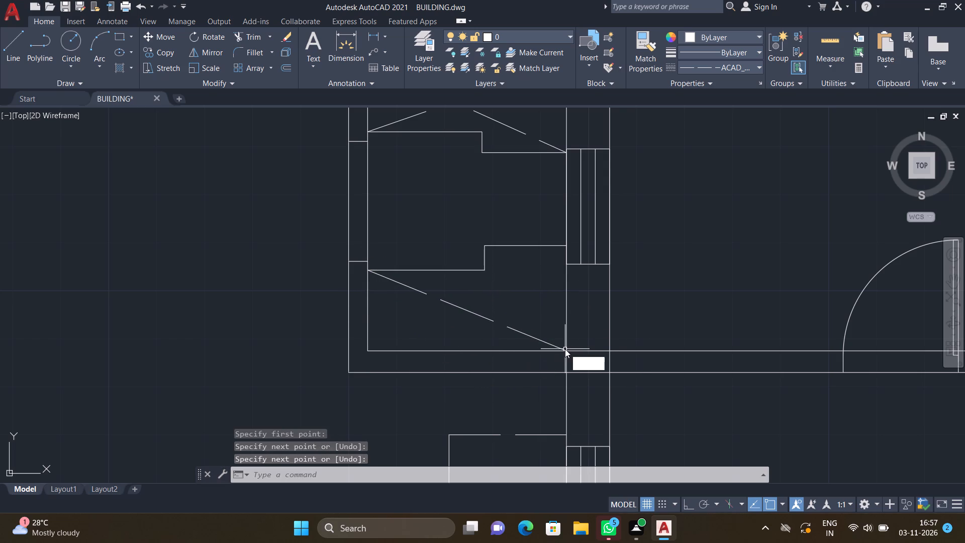
key("Return")
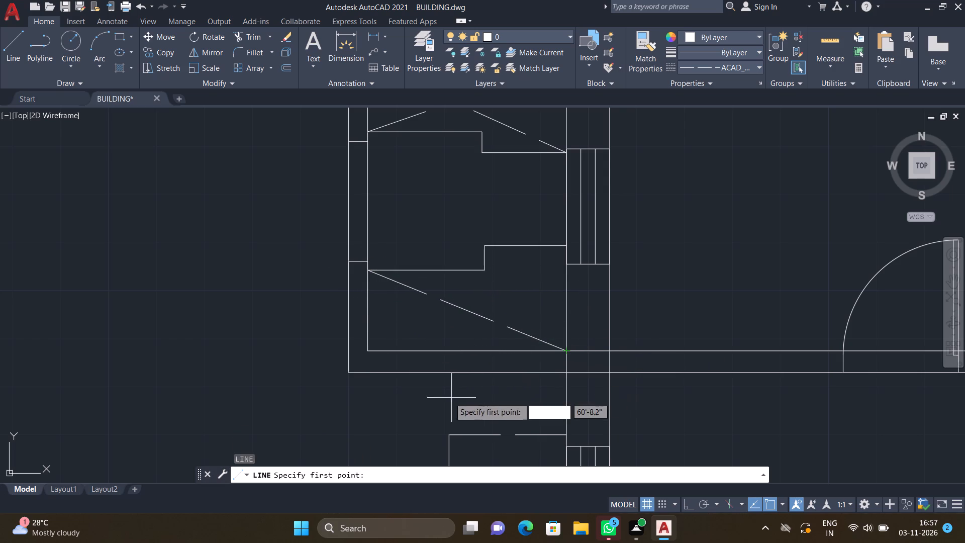
left_click(368, 352)
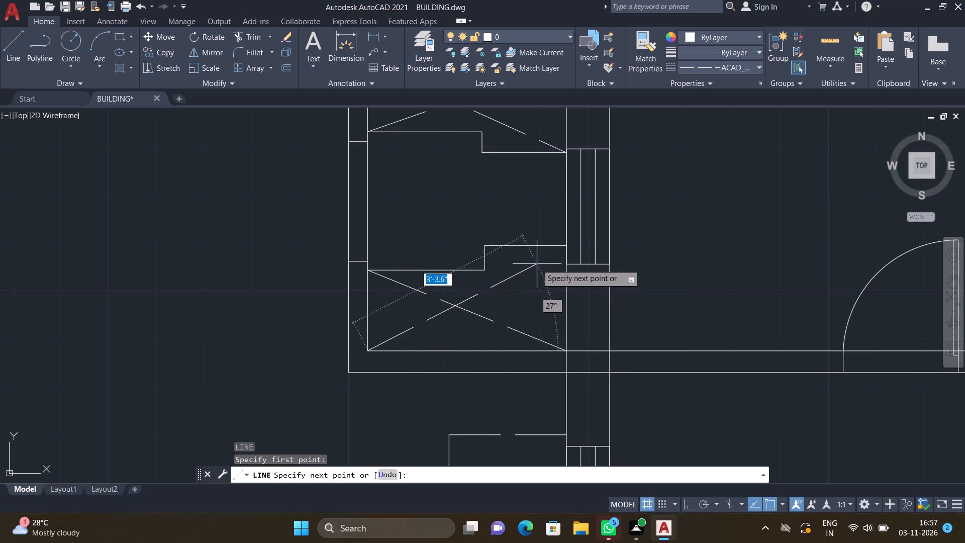
left_click(566, 247)
key("Return")
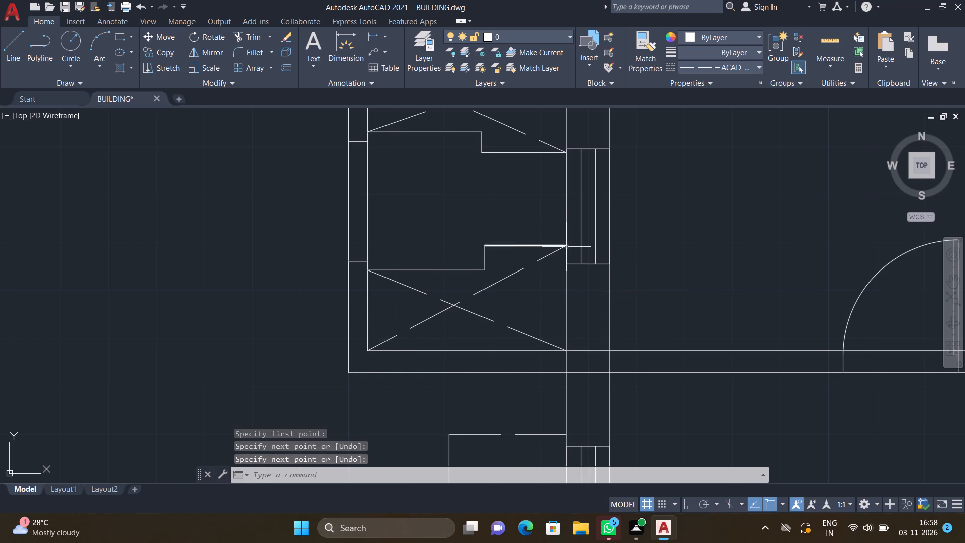
Draw a dashed diagonal in the small shaft beside the balcony window, from its upper-left inner corner to its lower-right inner corner.
scroll(563, 246, "down", 3)
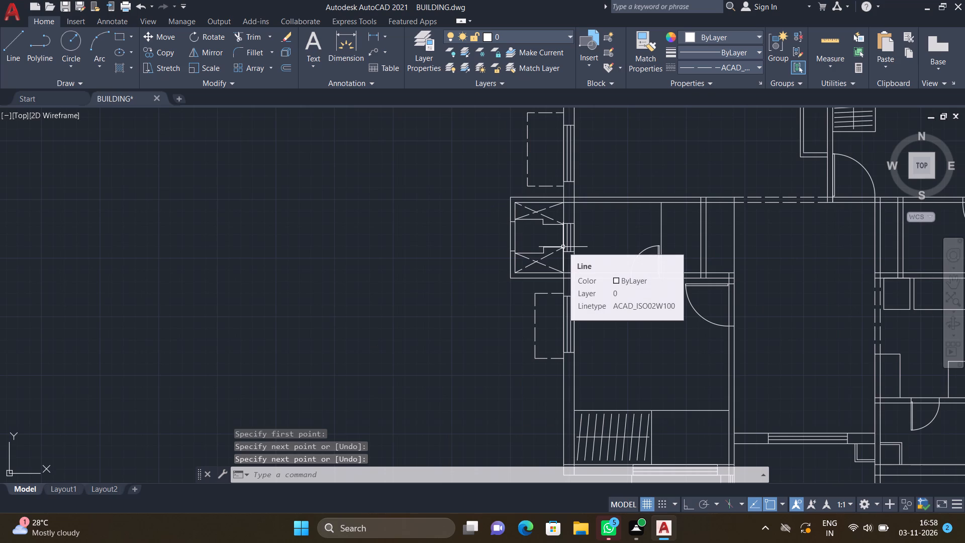
scroll(551, 253, "down", 1)
middle_click_drag(536, 289, 514, 289)
middle_click_drag(461, 289, 453, 293)
scroll(455, 293, "down", 1)
scroll(622, 349, "up", 6)
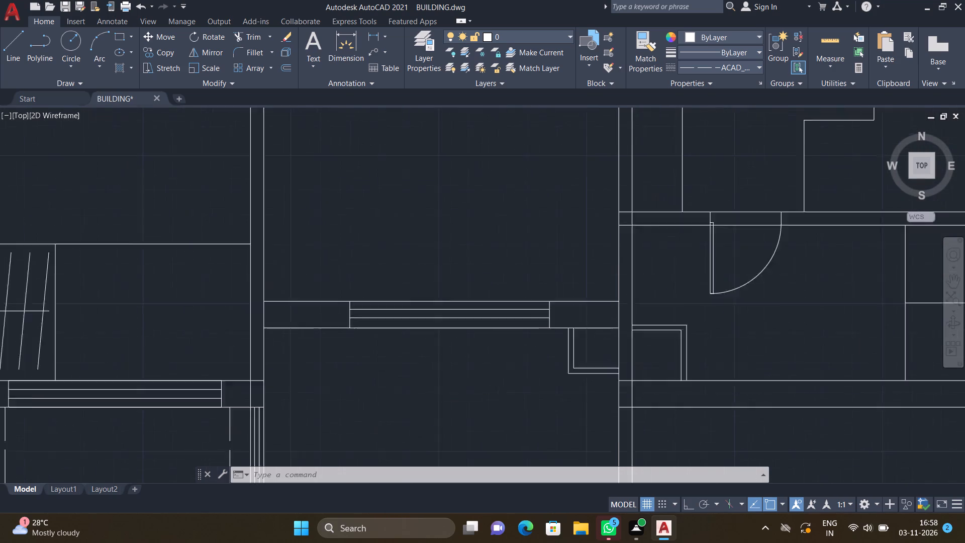
key("l")
key("Return")
scroll(543, 344, "up", 2)
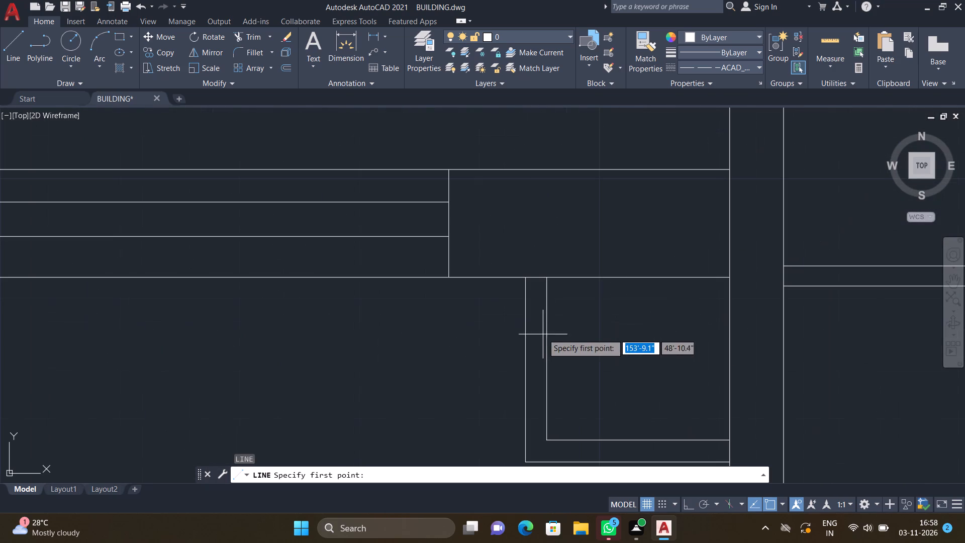
left_click(549, 278)
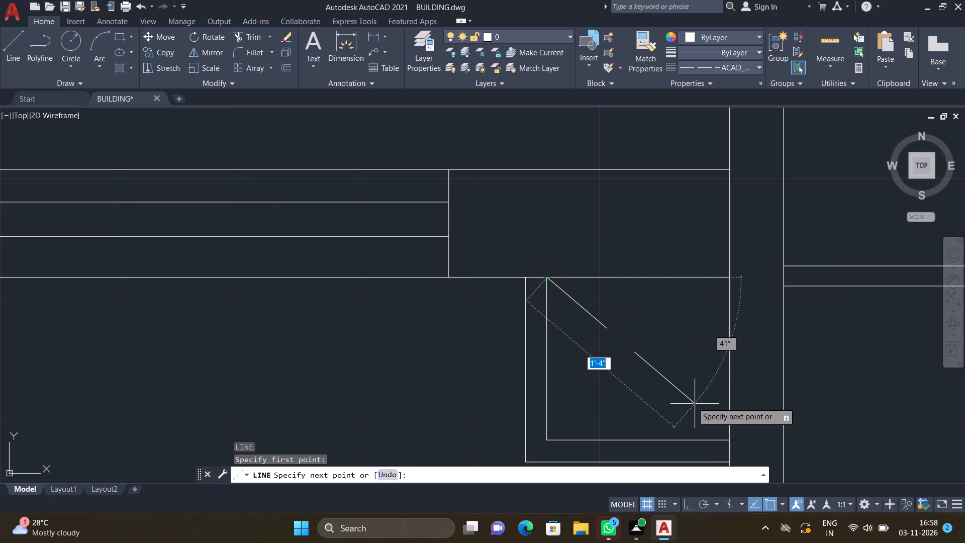
double_click(728, 439)
key("Return")
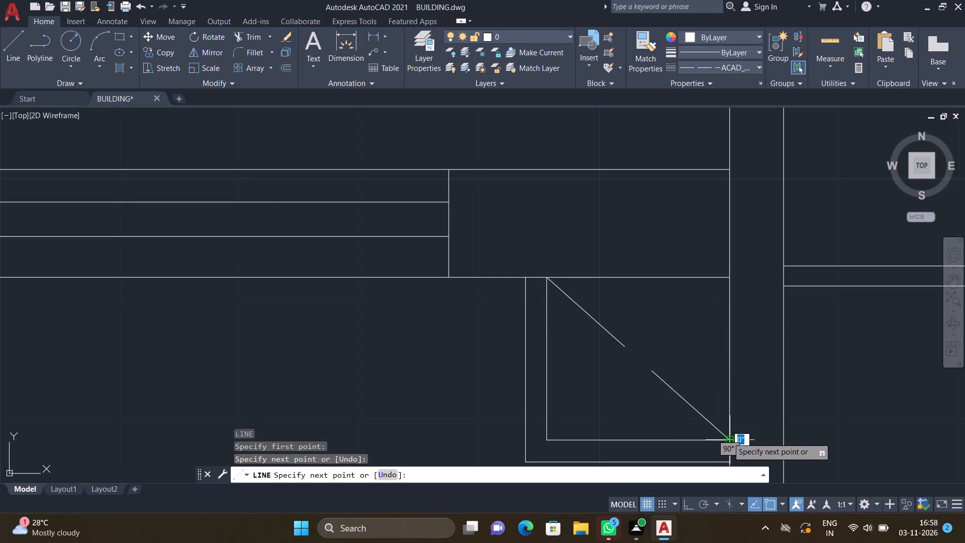
Draw the crossing dashed diagonal from the small balcony shaft's lower-left inner corner to its upper-right corner.
key("space")
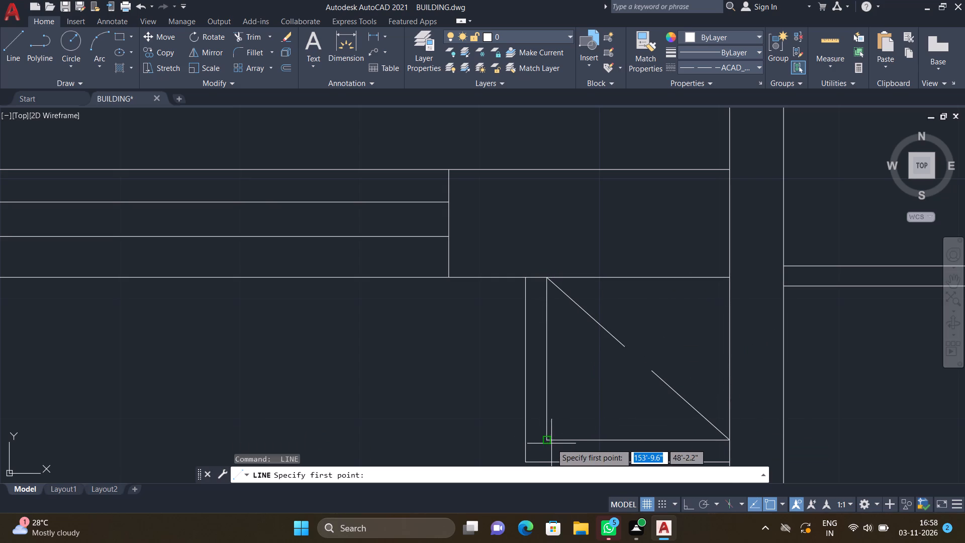
left_click(548, 441)
scroll(718, 285, "up", 1)
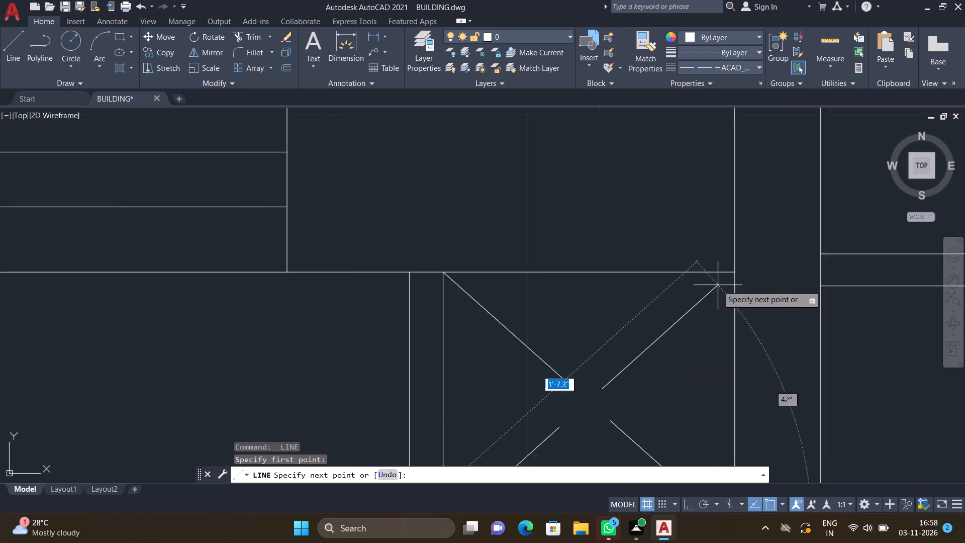
scroll(718, 285, "up", 2)
left_click(755, 249)
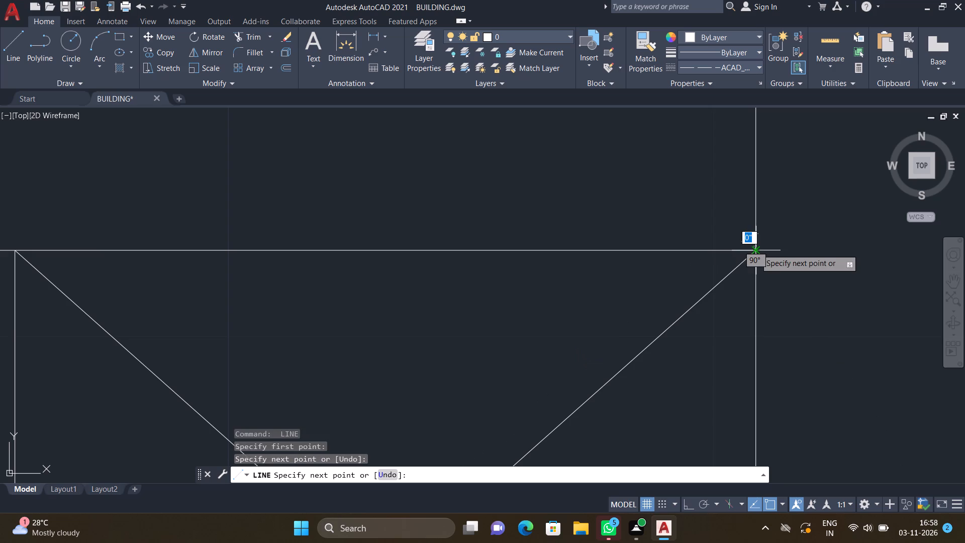
key("Return")
Draw a dashed diagonal about 3'-4.6" long in the right duct, from the stepped line's end at the window wall to the lower-right inner corner.
scroll(708, 313, "down", 5)
middle_click_drag(700, 356, 588, 336)
scroll(573, 339, "down", 3)
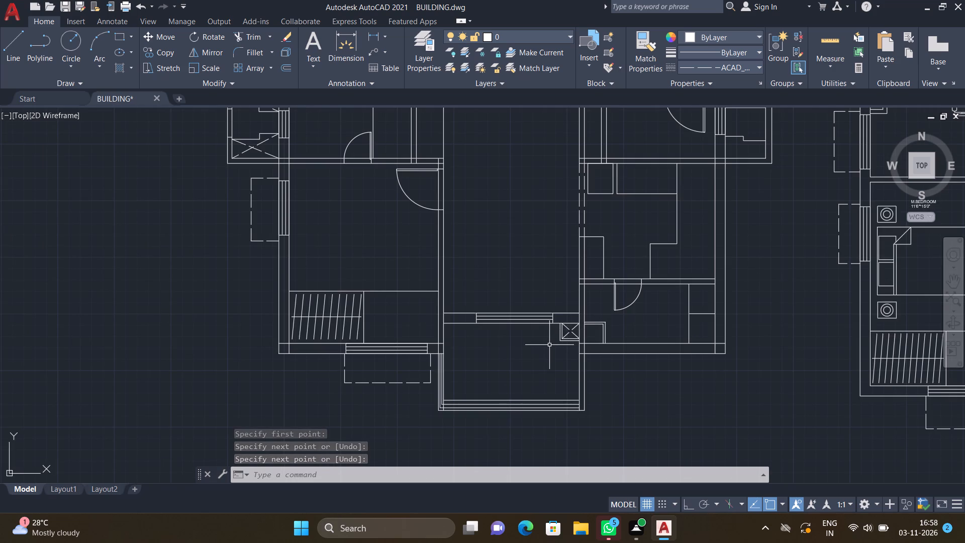
scroll(549, 345, "down", 4)
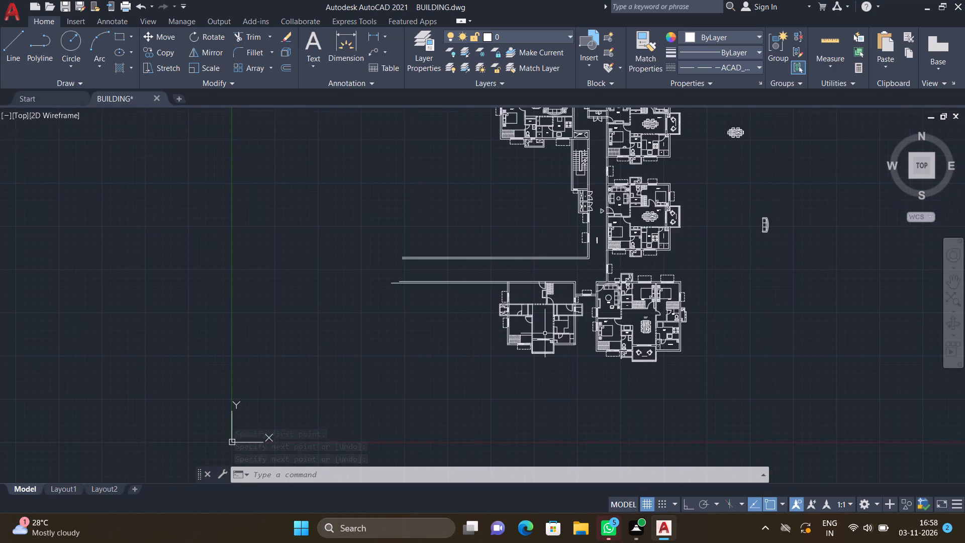
scroll(578, 311, "up", 3)
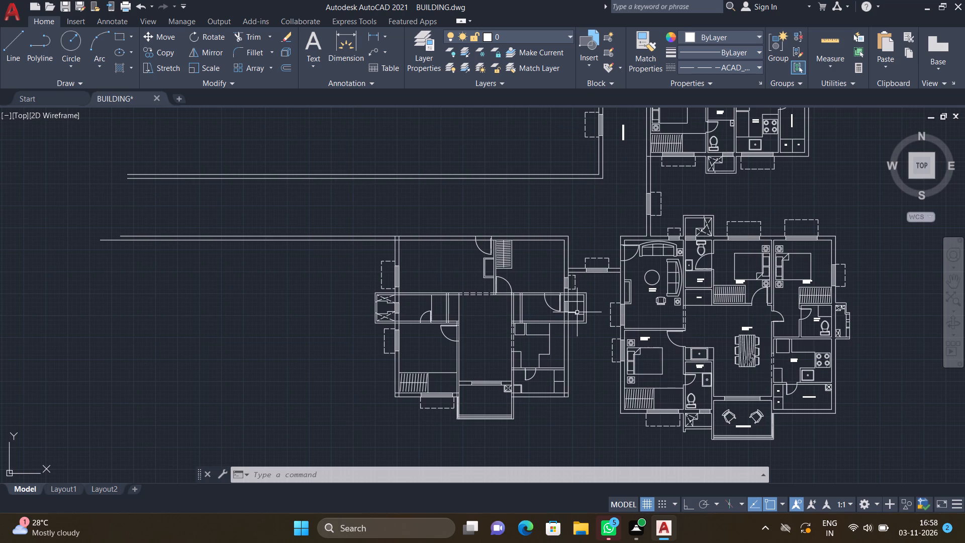
scroll(575, 304, "up", 3)
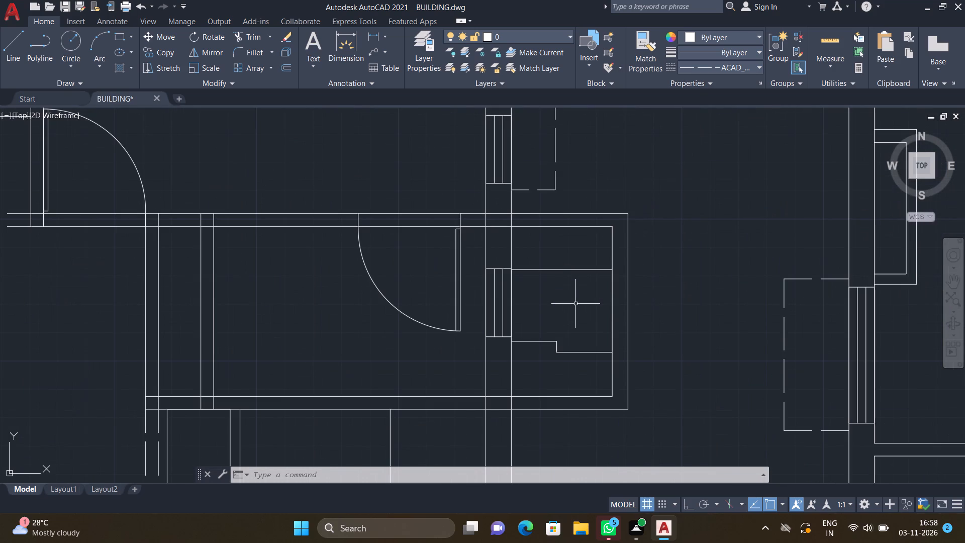
key("l")
key("Return")
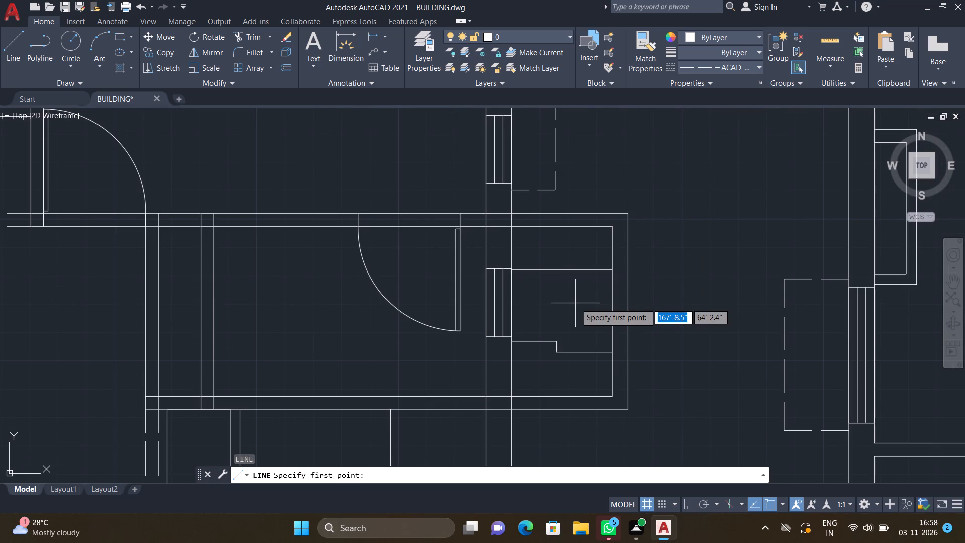
scroll(526, 381, "up", 2)
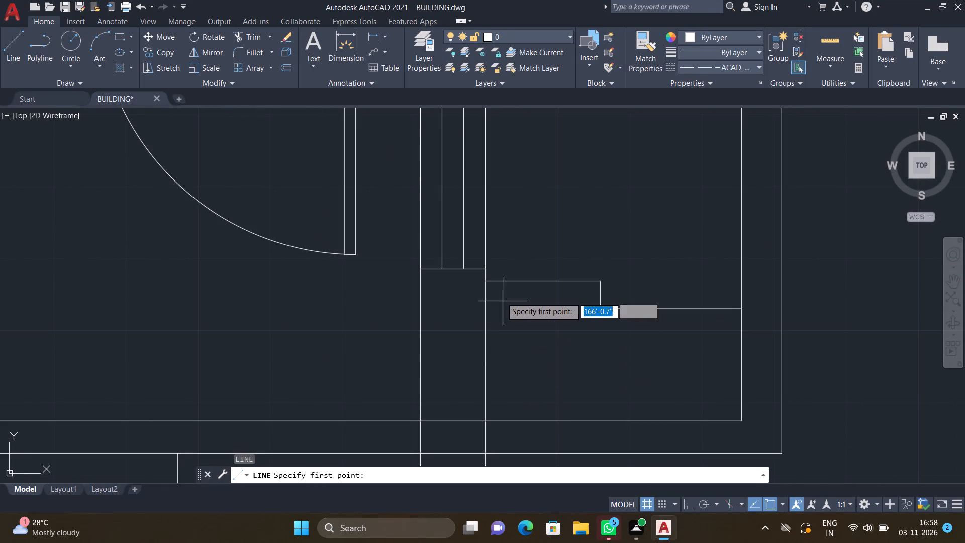
scroll(492, 284, "up", 1)
left_click_drag(477, 279, 488, 285)
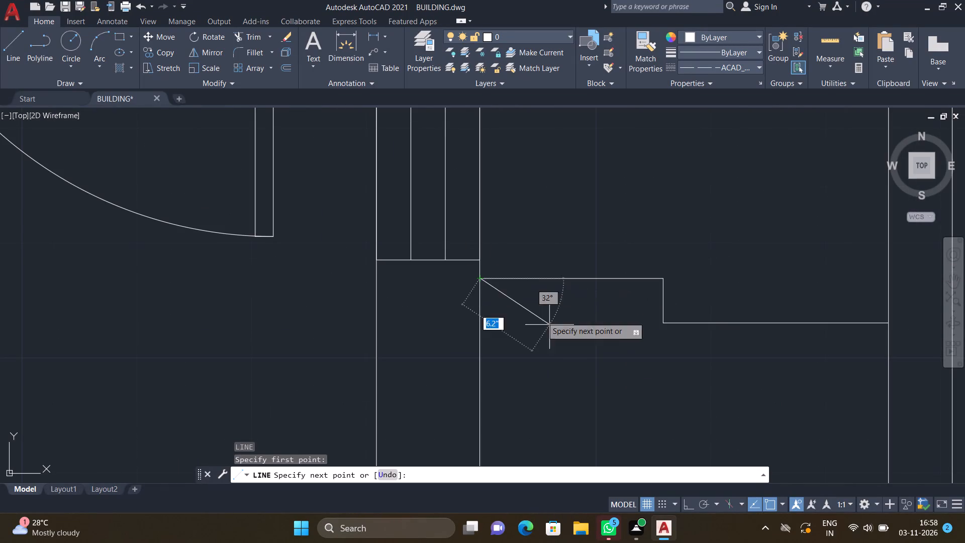
scroll(610, 361, "down", 2)
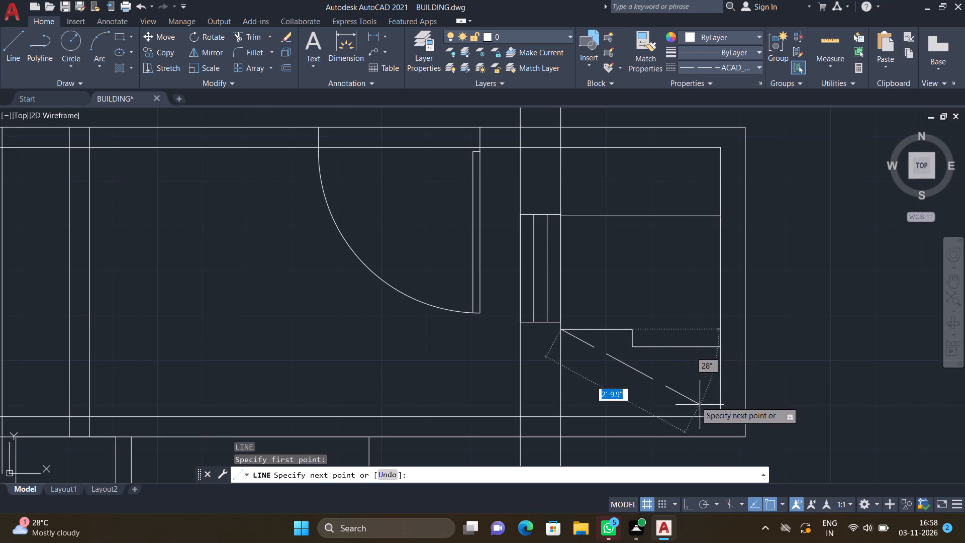
scroll(720, 414, "up", 2)
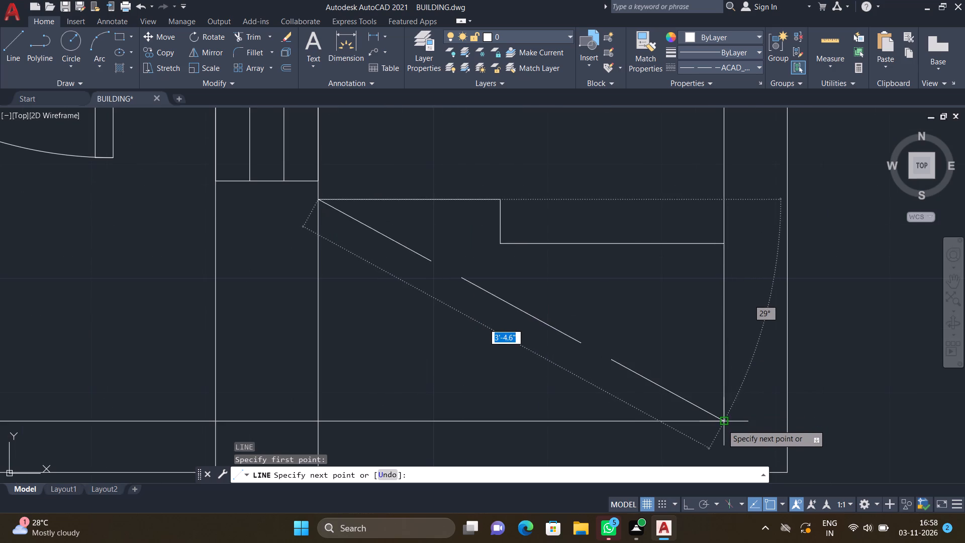
left_click(724, 423)
key("Return")
Draw the crossing dashed diagonal from the right duct's lower-left corner to the stepped line's right end.
key("l")
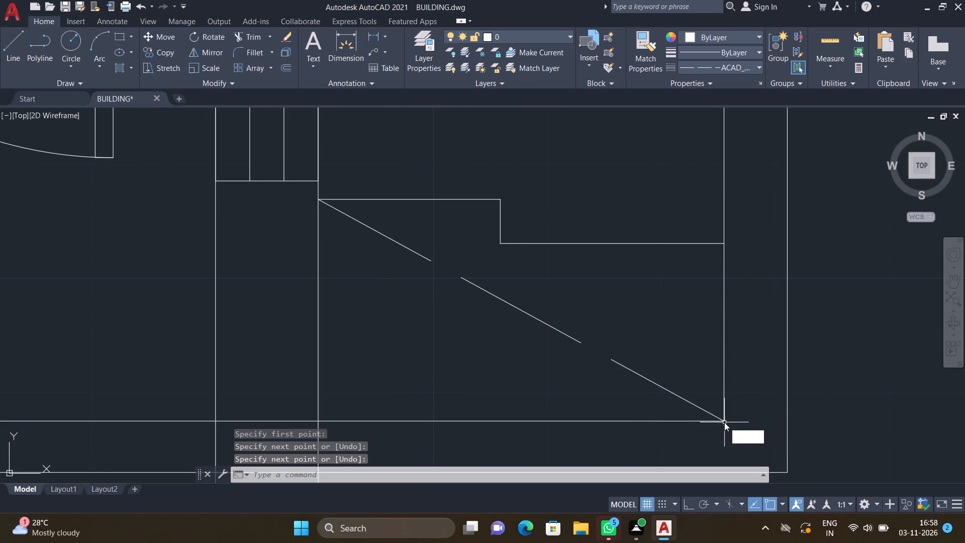
key("Return")
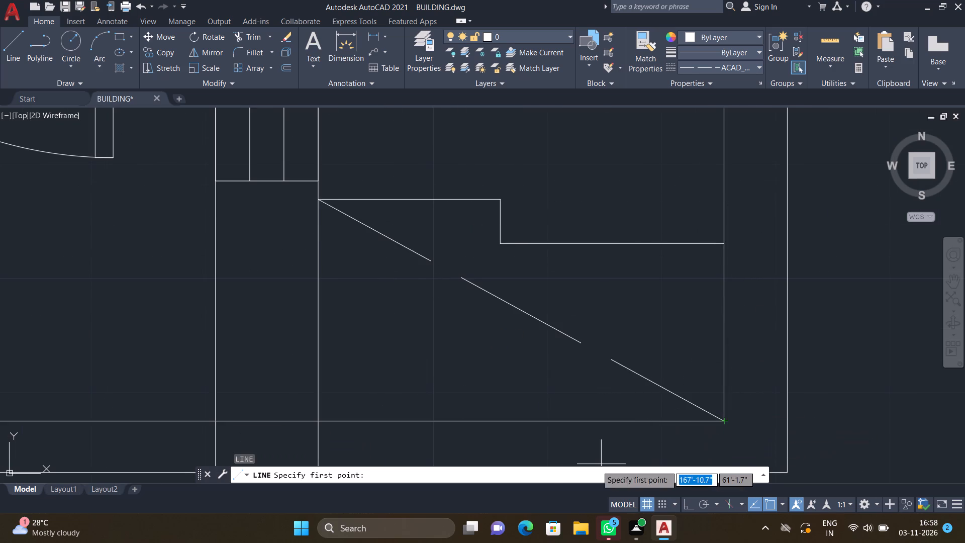
left_click(319, 422)
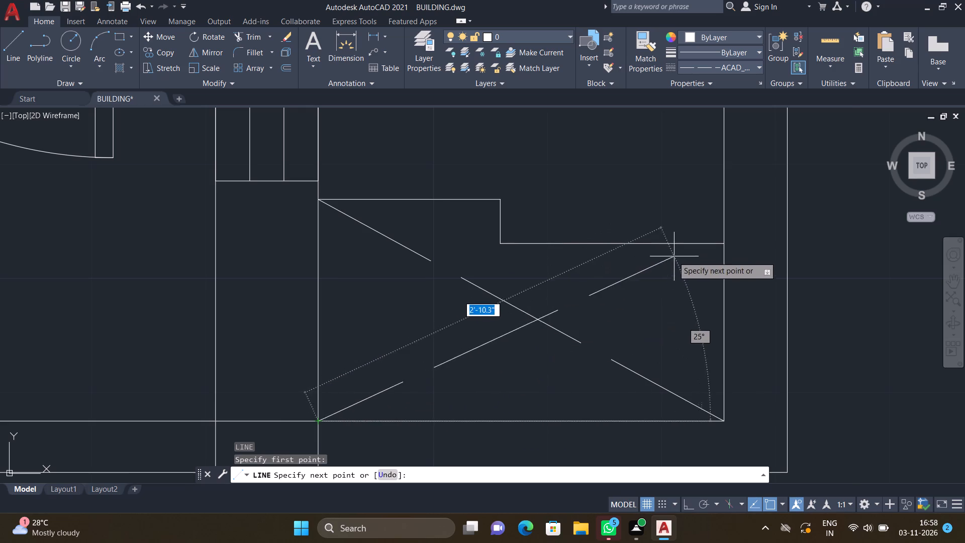
scroll(675, 256, "up", 1)
left_click(753, 235)
key("Return")
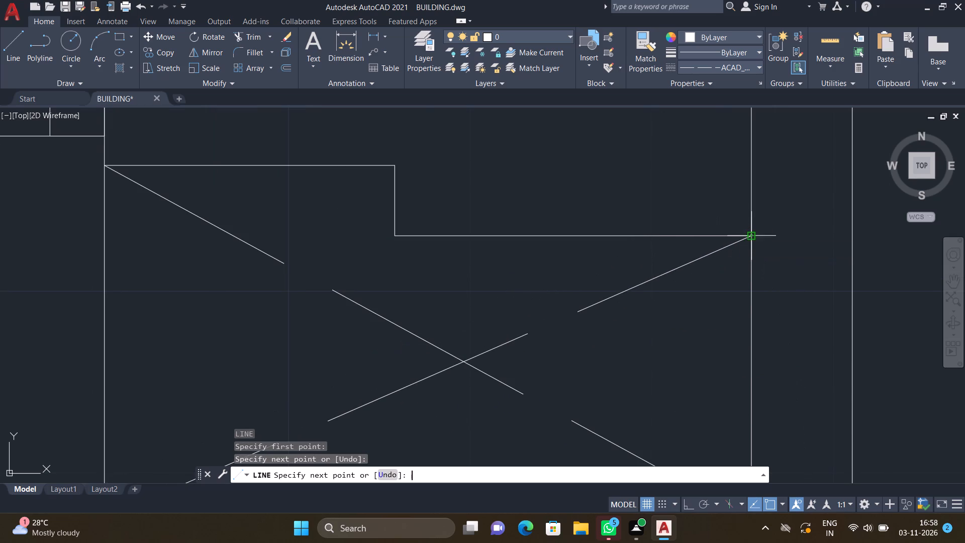
Draw another dashed diagonal from the stepped line's upper corner to the lower-left corner of the same right duct compartment.
key("l")
key("Return")
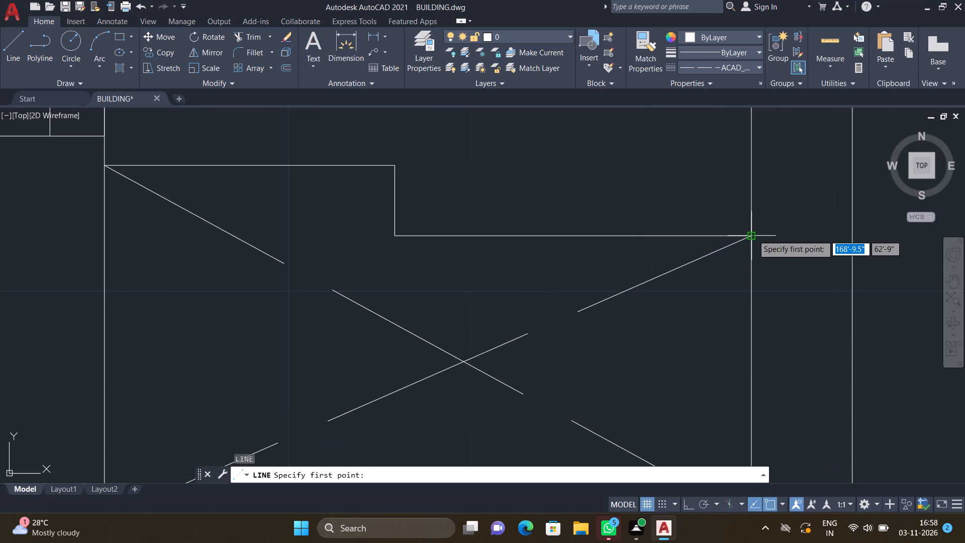
scroll(667, 259, "down", 2)
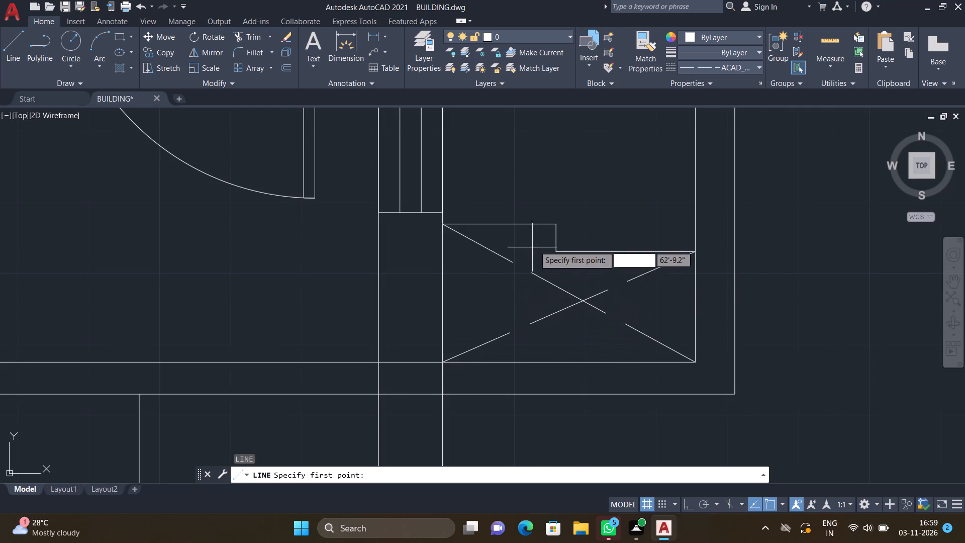
left_click(553, 226)
scroll(447, 356, "up", 2)
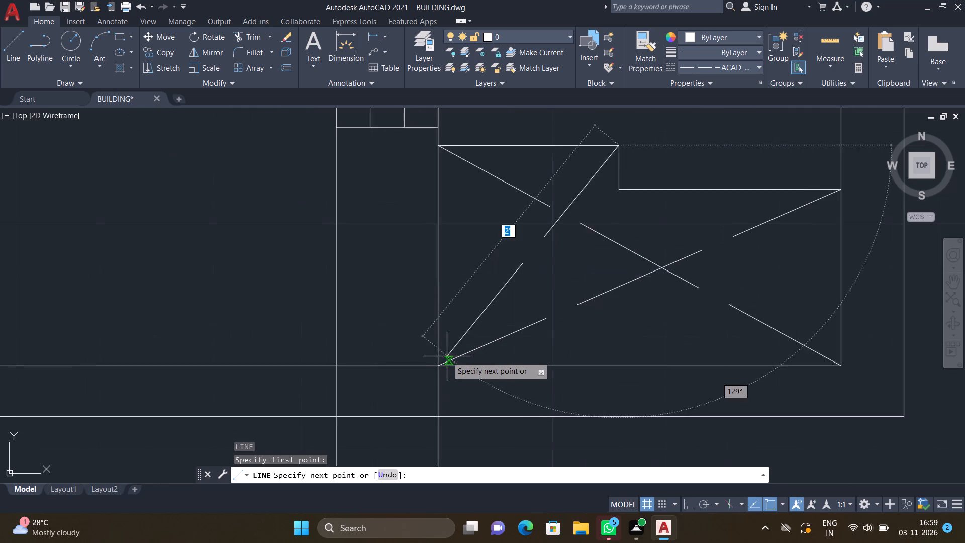
left_click(434, 367)
key("Return")
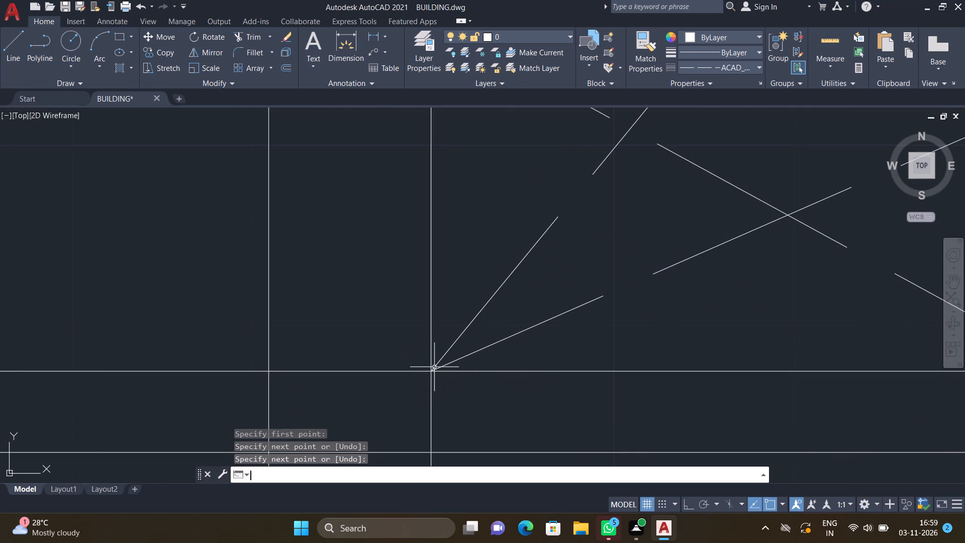
Draw a dashed diagonal about 3'-2.7" long in the right duct's upper compartment, from its upper-left inner corner to its lower-right corner.
scroll(471, 381, "down", 1)
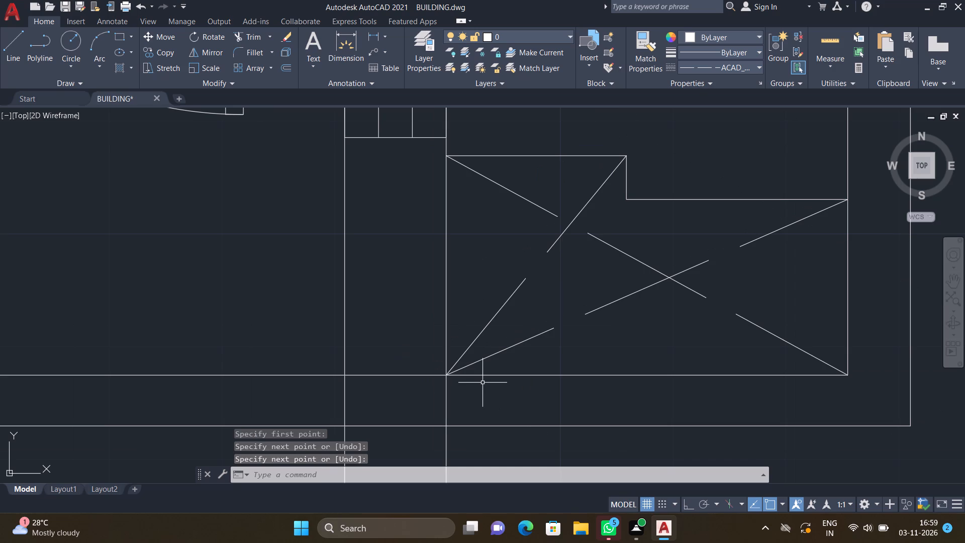
scroll(482, 381, "down", 1)
middle_click_drag(525, 359, 453, 391)
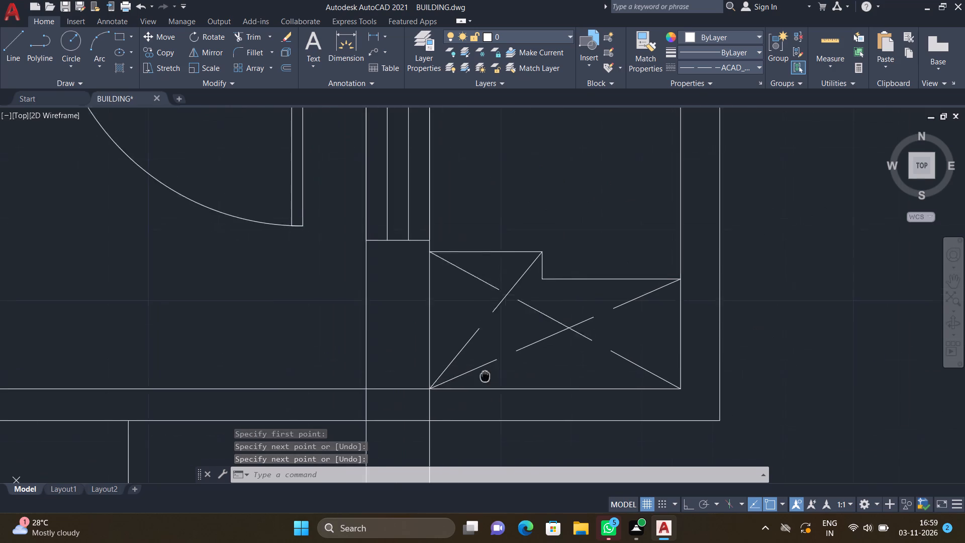
middle_click_drag(453, 391, 447, 395)
scroll(449, 392, "down", 3)
scroll(457, 280, "up", 3)
key("l")
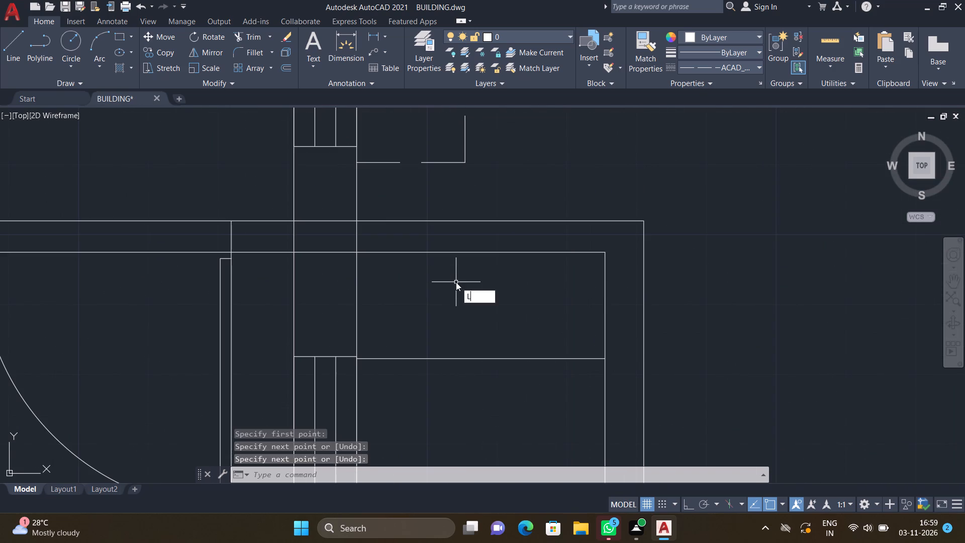
key("Return")
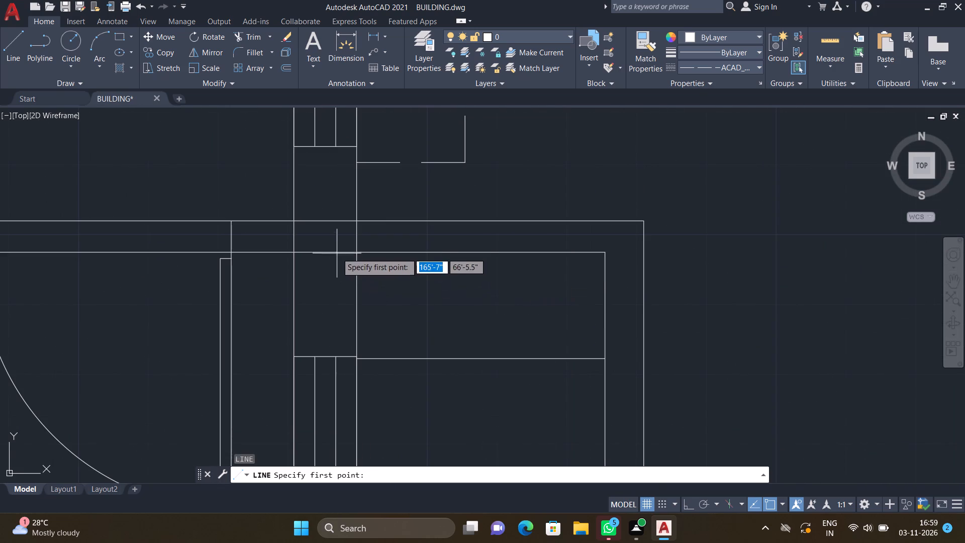
left_click(359, 253)
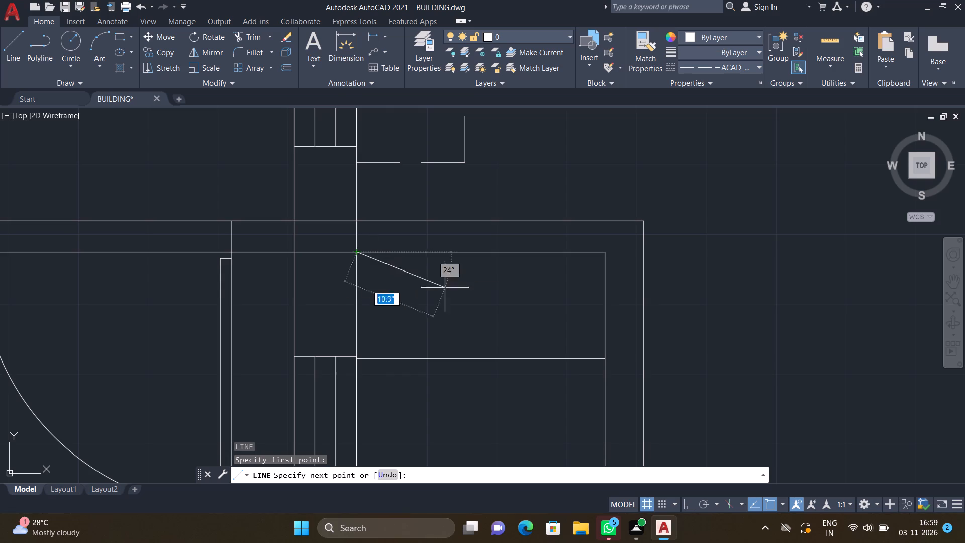
scroll(602, 356, "up", 2)
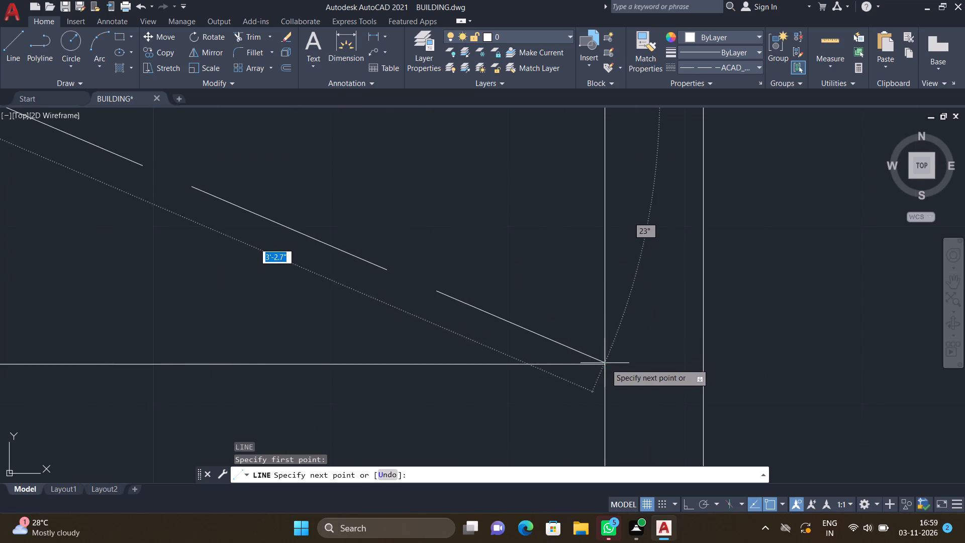
left_click(608, 366)
key("Return")
Draw the crossing dashed diagonal from the upper compartment's lower-left corner to its upper-right inner corner.
scroll(591, 371, "down", 1)
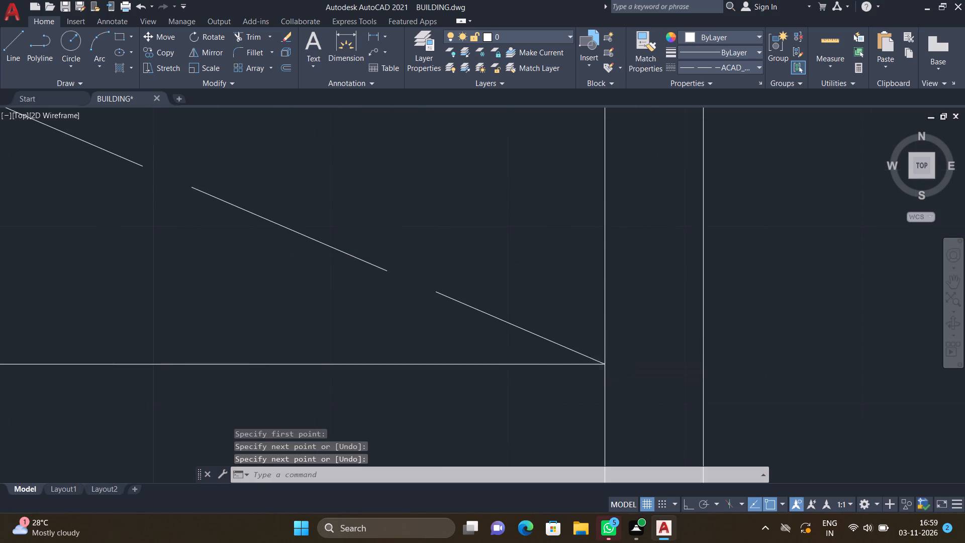
scroll(590, 371, "down", 2)
scroll(471, 352, "up", 1)
key("l")
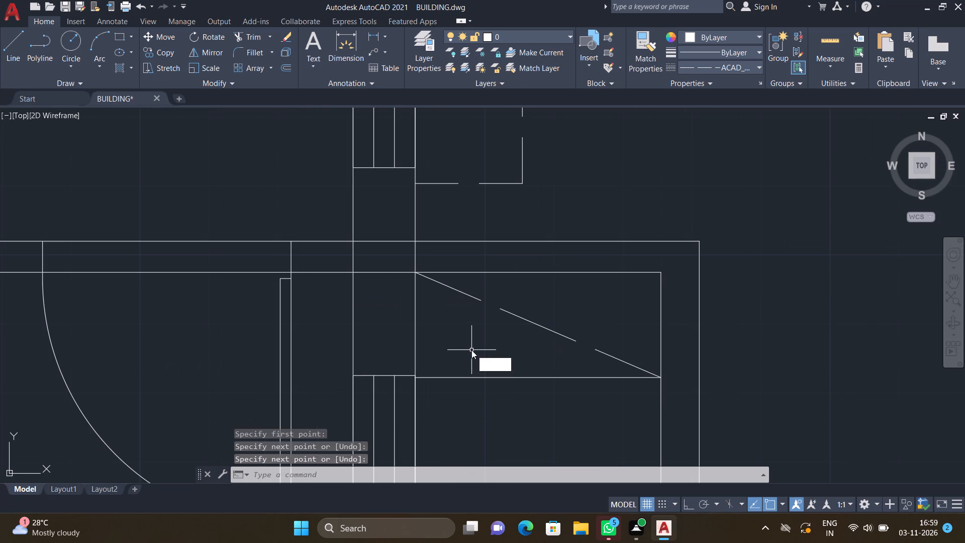
key("Return")
scroll(422, 380, "up", 2)
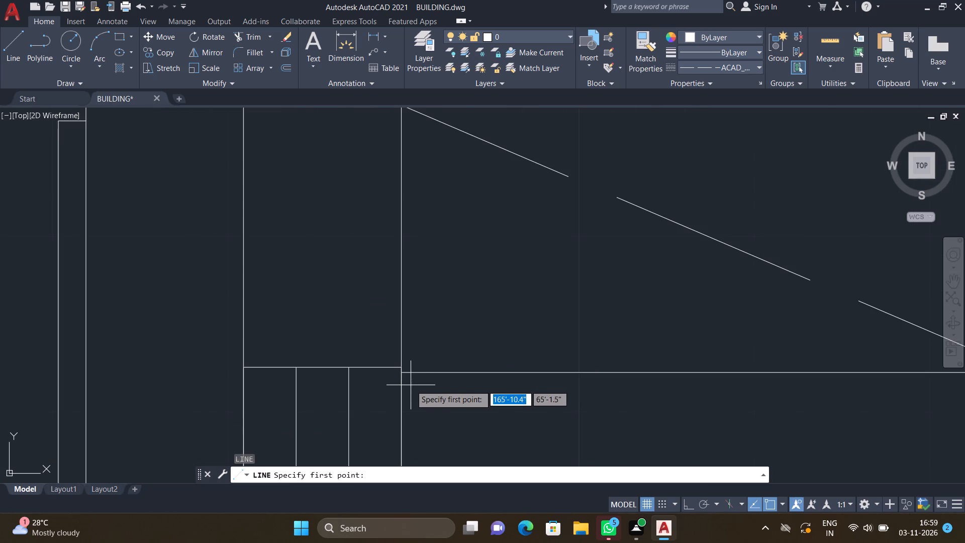
left_click(403, 373)
scroll(504, 287, "down", 3)
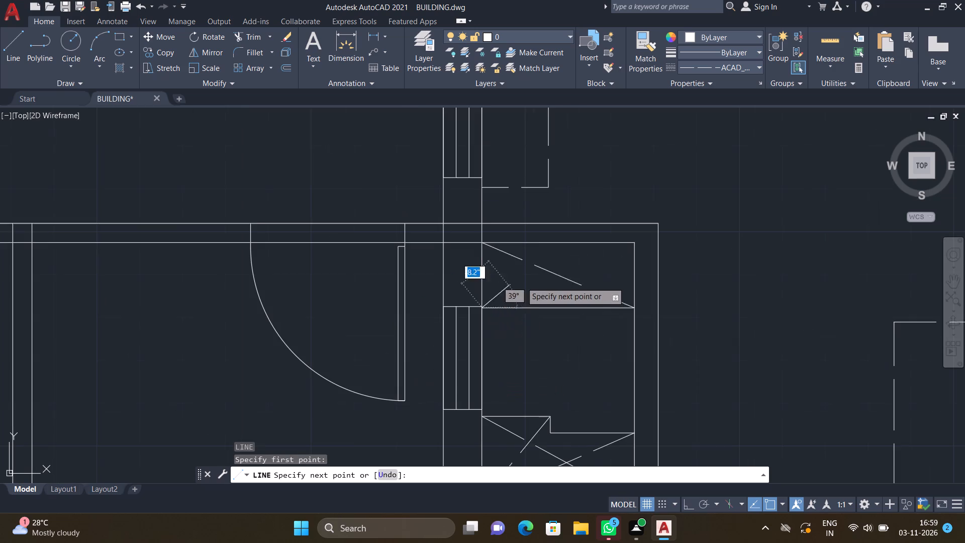
scroll(609, 255, "up", 3)
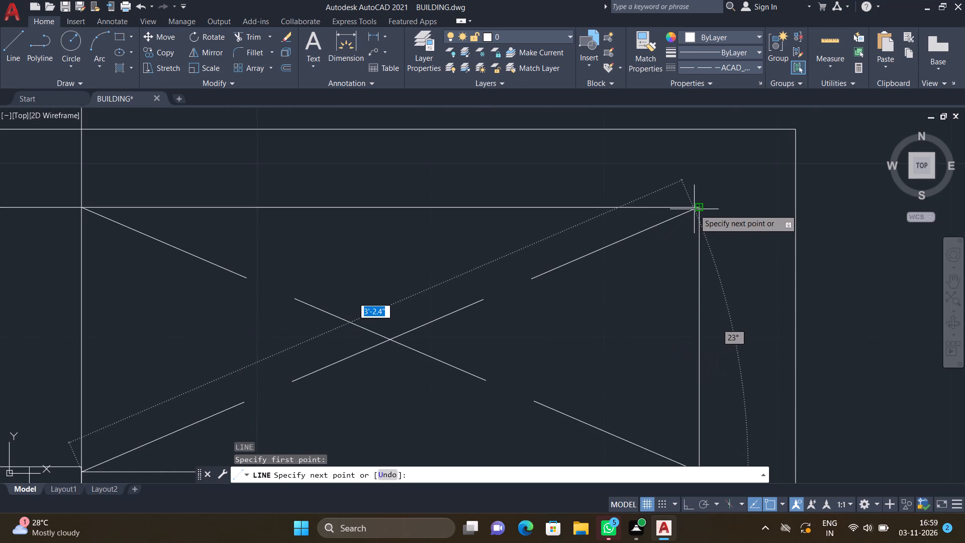
left_click(699, 209)
key("Return")
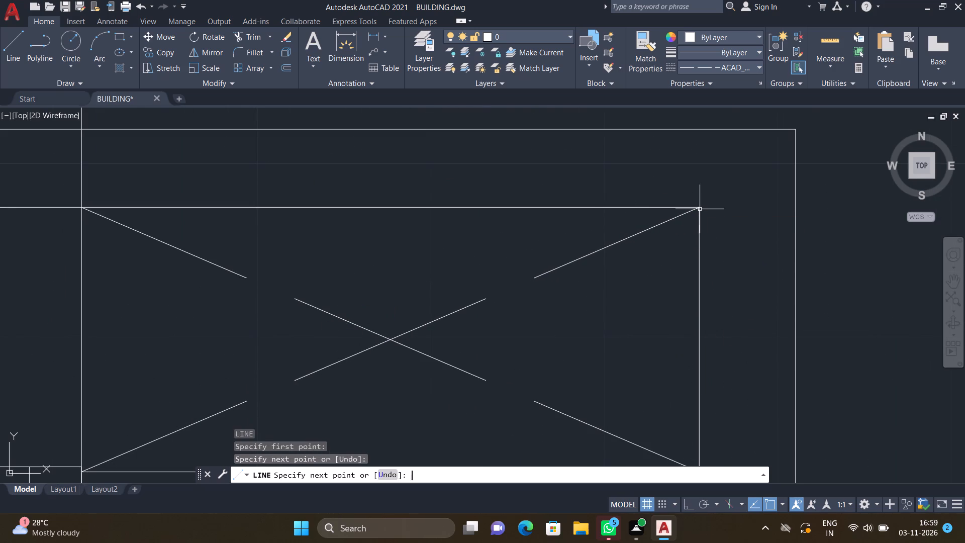
Examine the new unit's plan and its neighbouring units for dashed lines still missing.
scroll(696, 205, "down", 4)
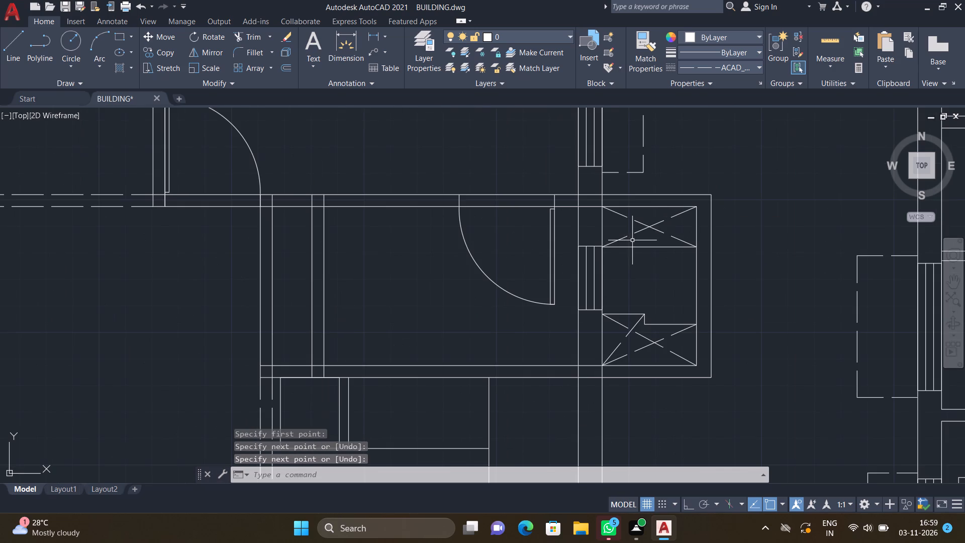
scroll(632, 239, "down", 2)
middle_click_drag(658, 270, 625, 273)
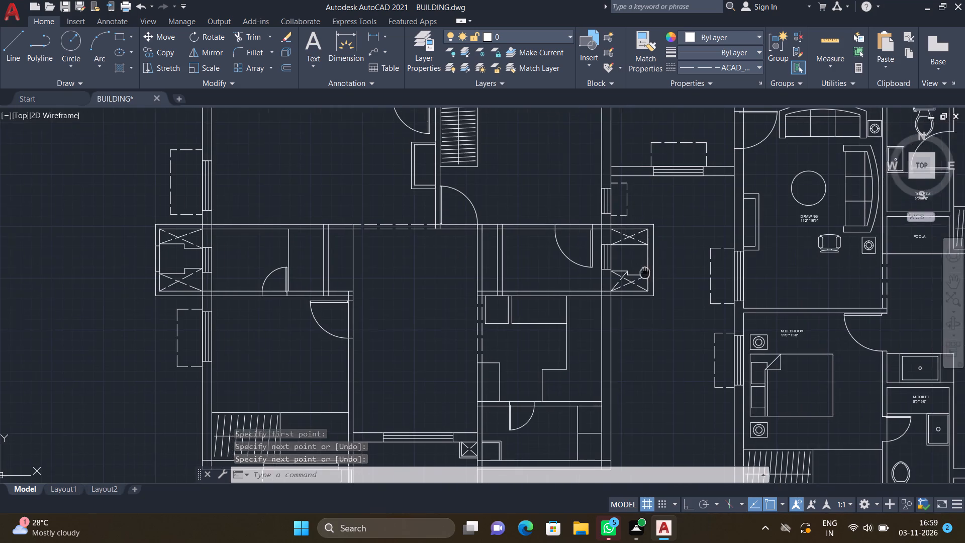
middle_click_drag(625, 273, 574, 285)
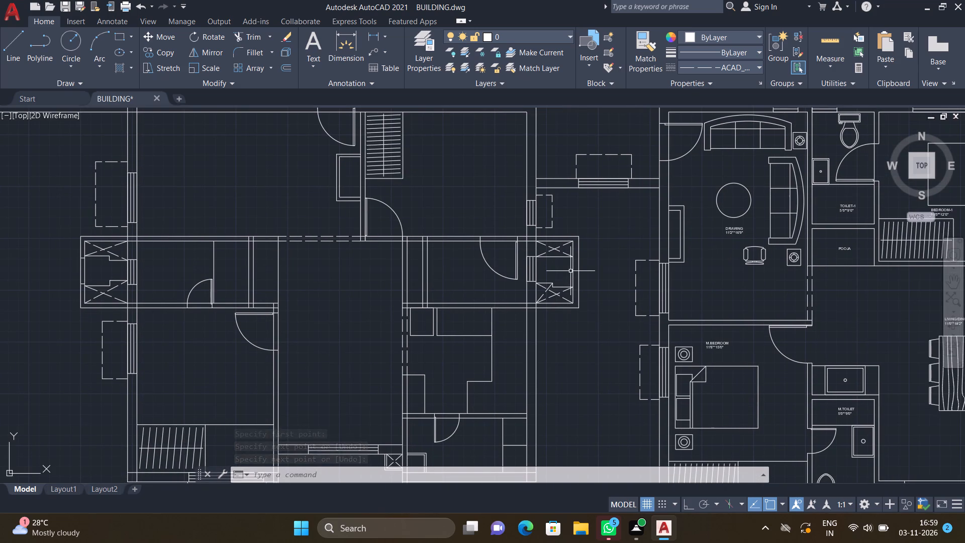
scroll(530, 291, "down", 2)
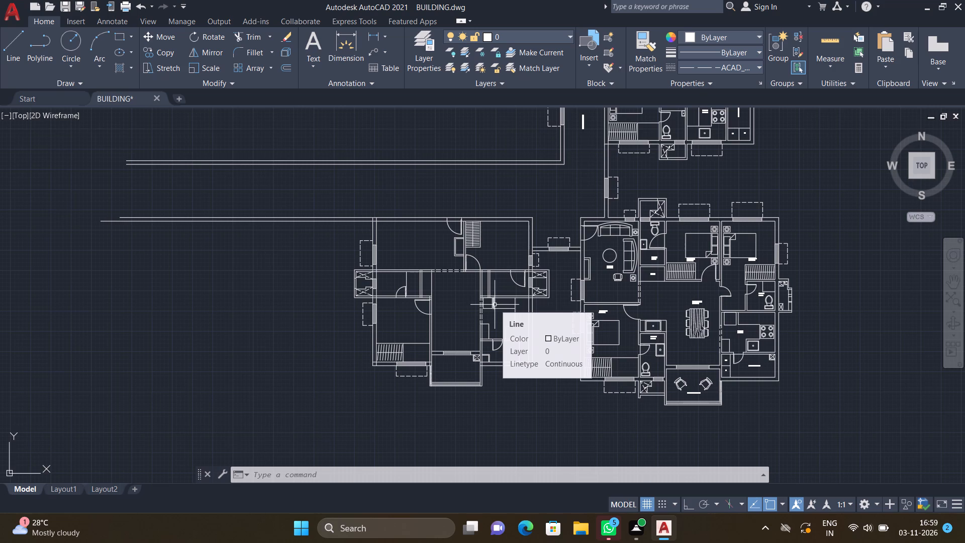
scroll(521, 280, "up", 2)
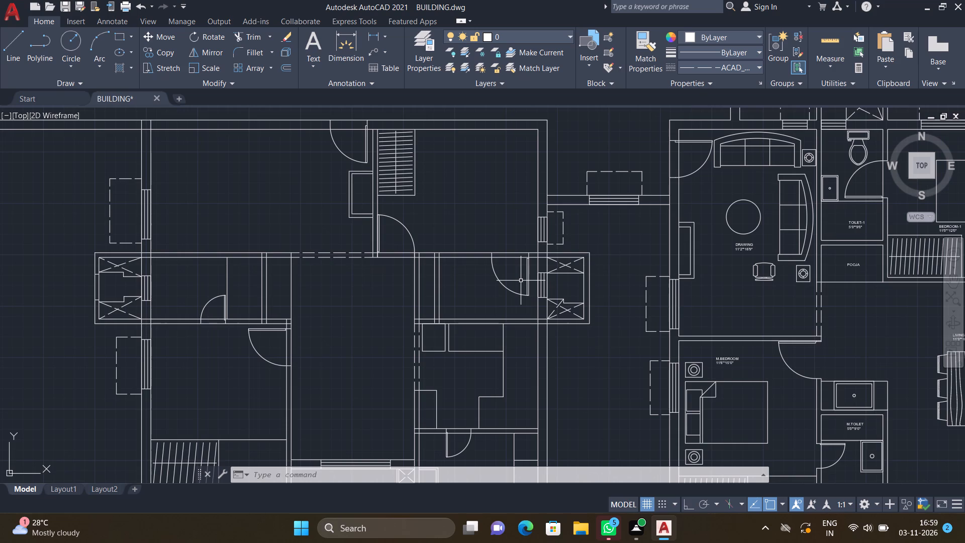
scroll(484, 295, "down", 2)
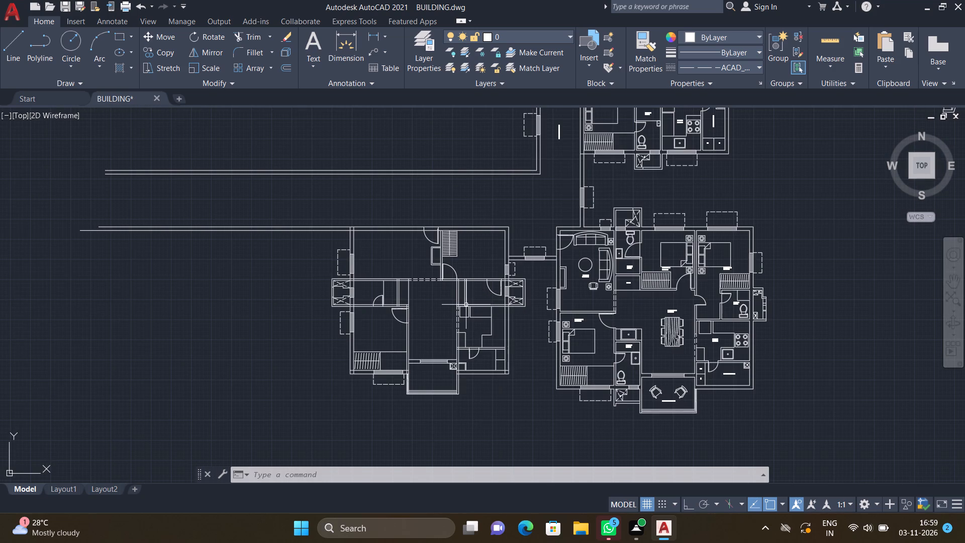
scroll(455, 309, "down", 1)
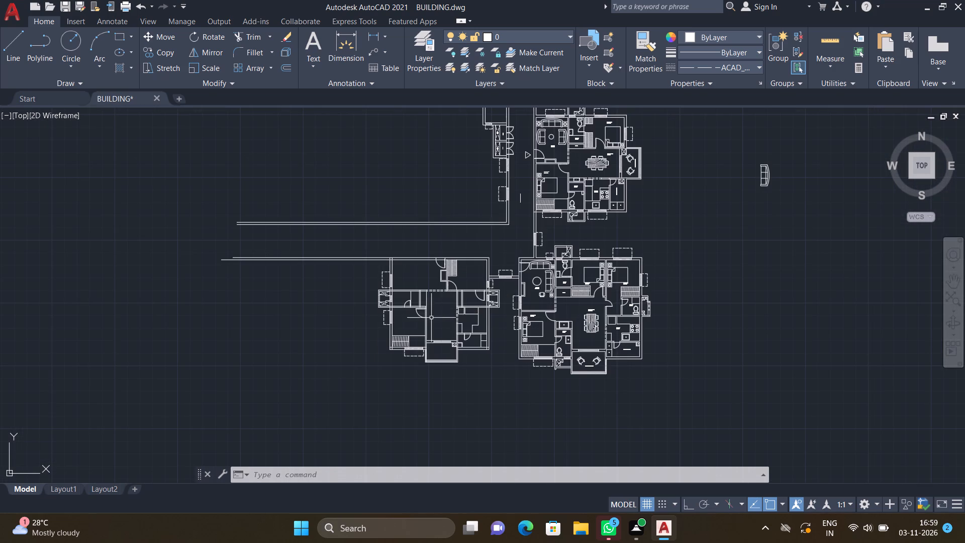
scroll(408, 292, "up", 2)
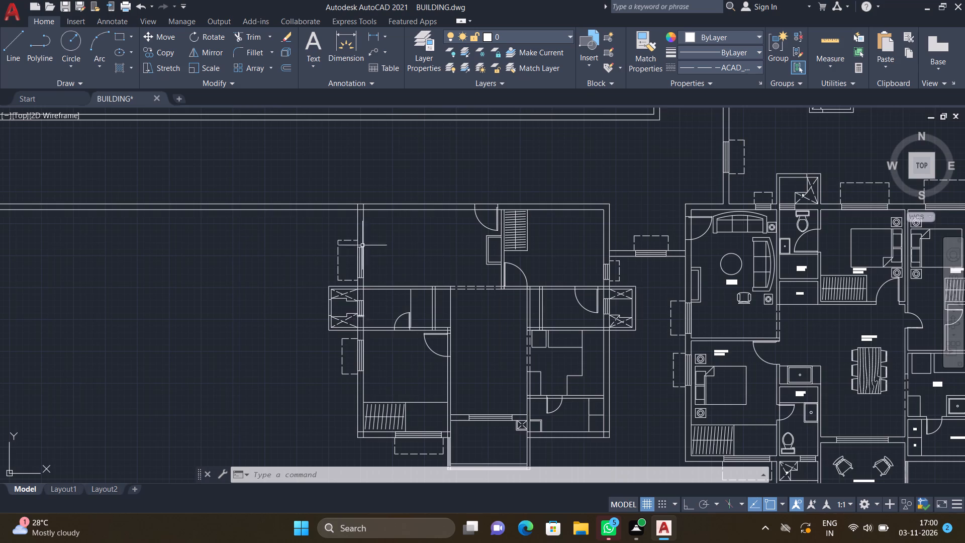
scroll(362, 236, "up", 1)
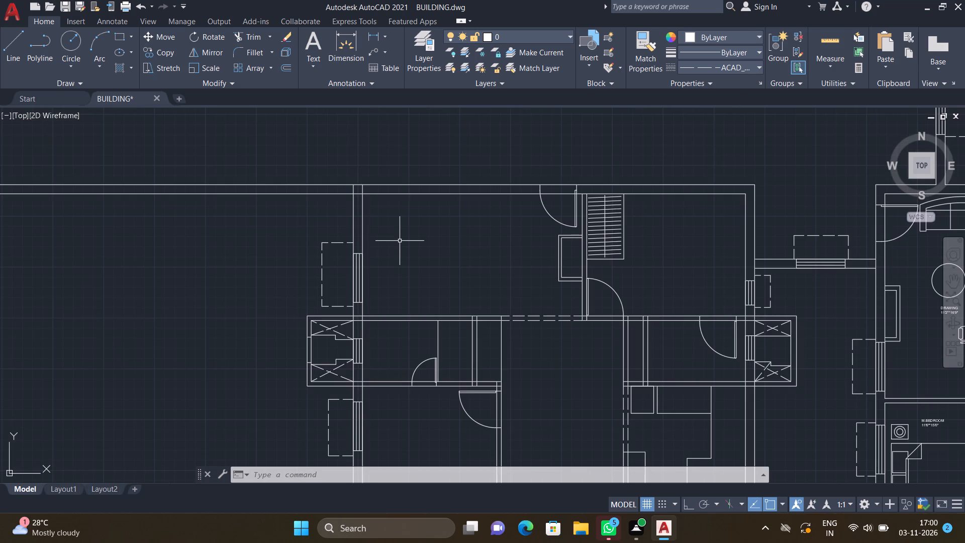
scroll(429, 256, "down", 1)
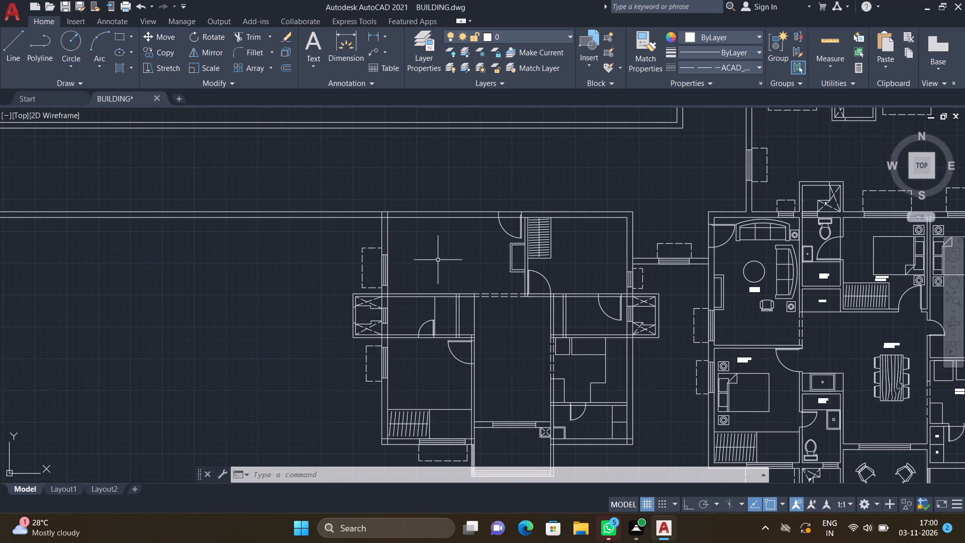
scroll(414, 249, "down", 2)
scroll(427, 270, "up", 2)
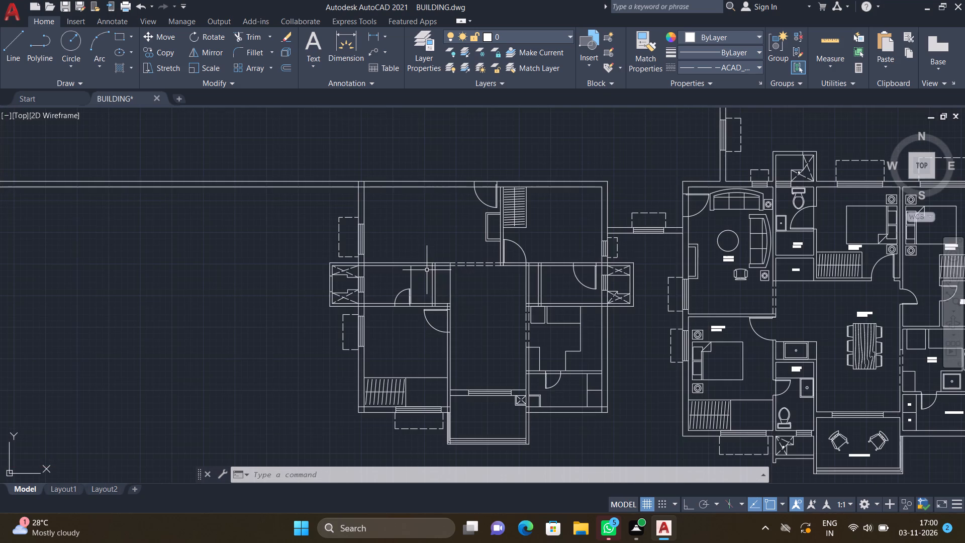
scroll(426, 258, "up", 1)
scroll(453, 253, "down", 3)
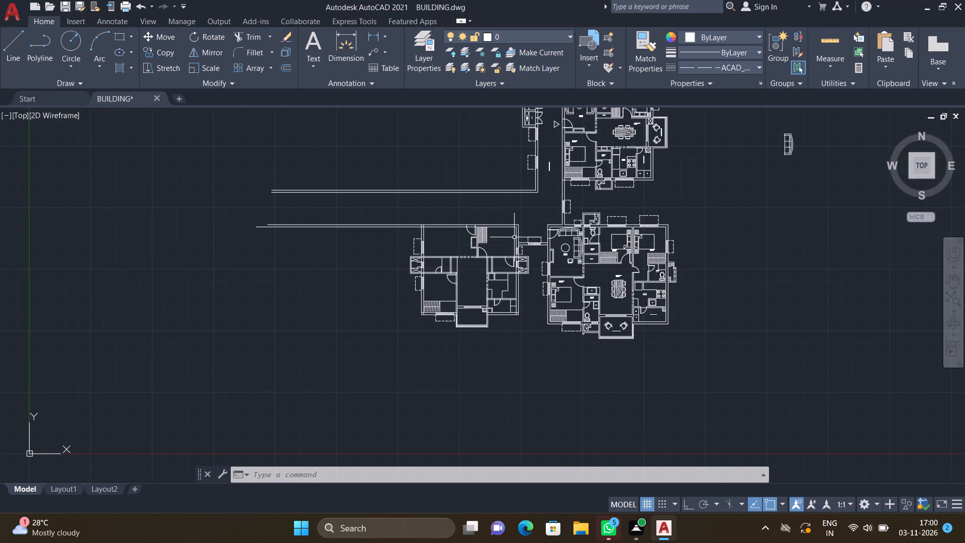
With Ortho on, draw a horizontal dashed line from the new unit's upper-right outer corner across the gap to the neighbouring drawing room's outer corner.
scroll(547, 231, "up", 4)
key("l")
key("Return")
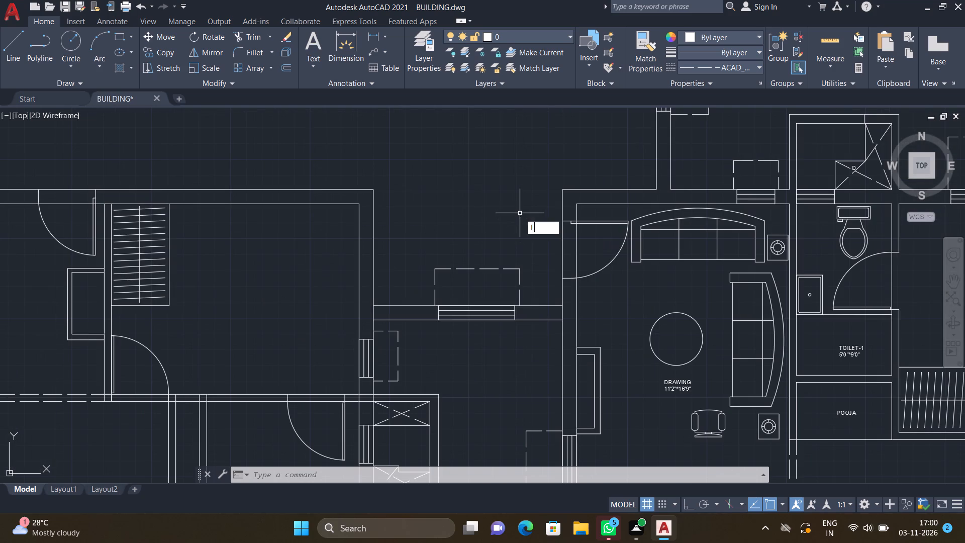
key("F8")
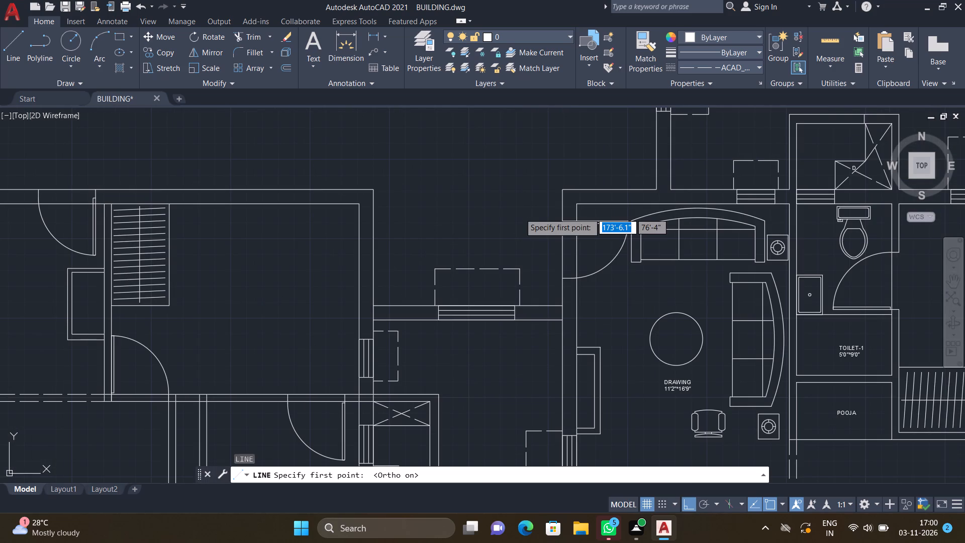
left_click(372, 191)
scroll(543, 194, "up", 2)
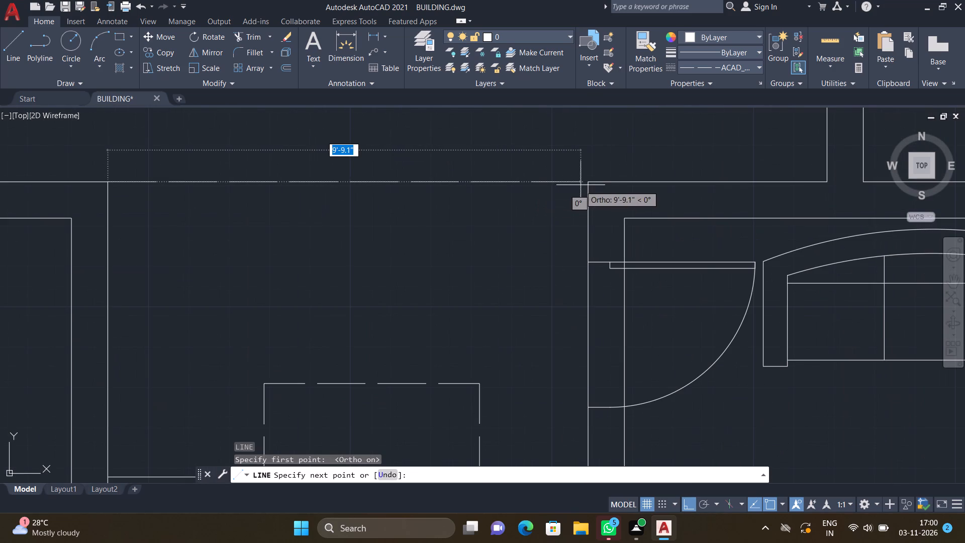
left_click(591, 183)
key("Return")
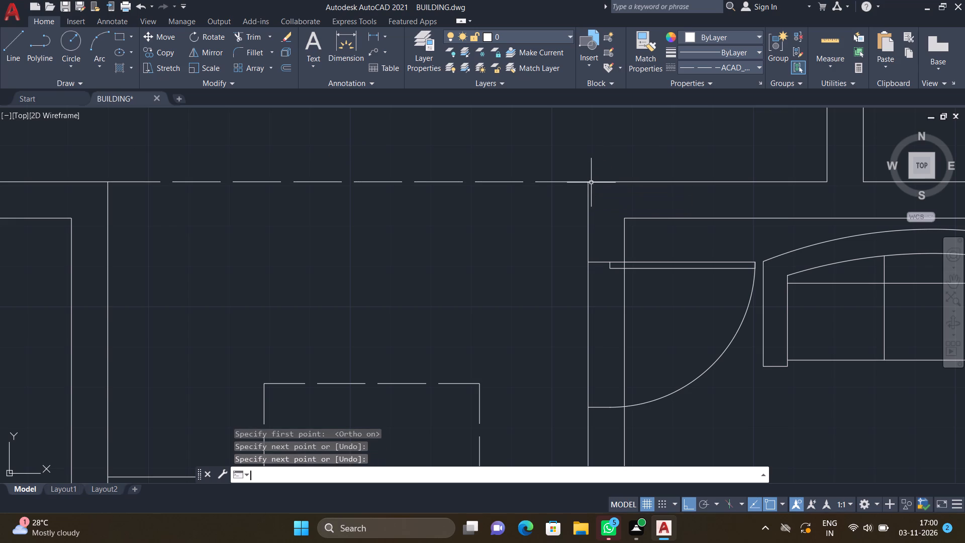
Draw a parallel dashed line across the same gap, level with the inner wall faces, ending at the drawing room's outer wall face.
scroll(553, 205, "down", 1)
key("l")
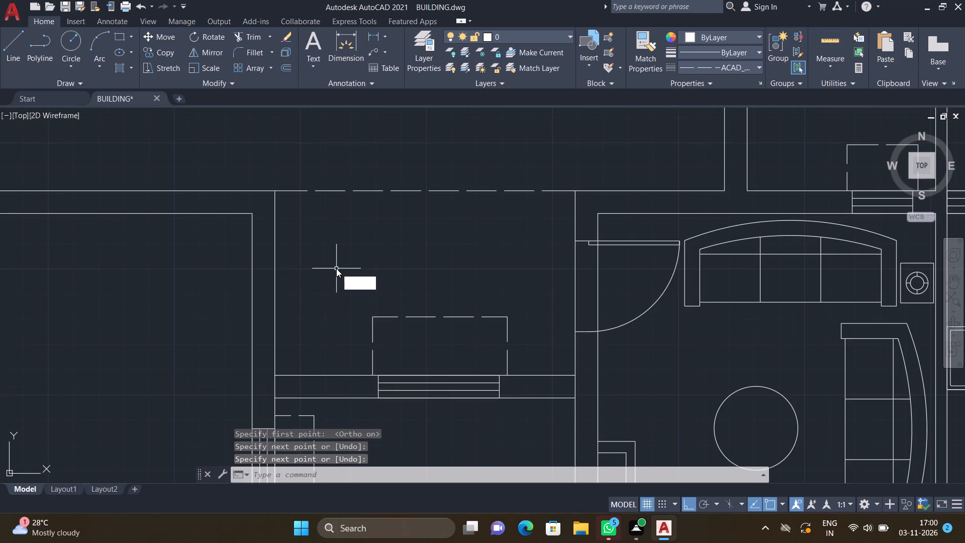
key("Return")
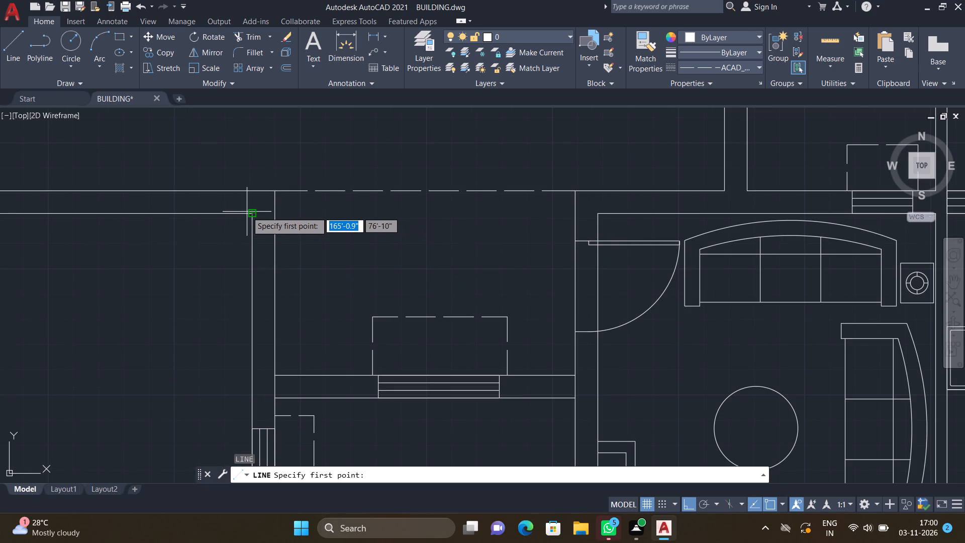
left_click(274, 216)
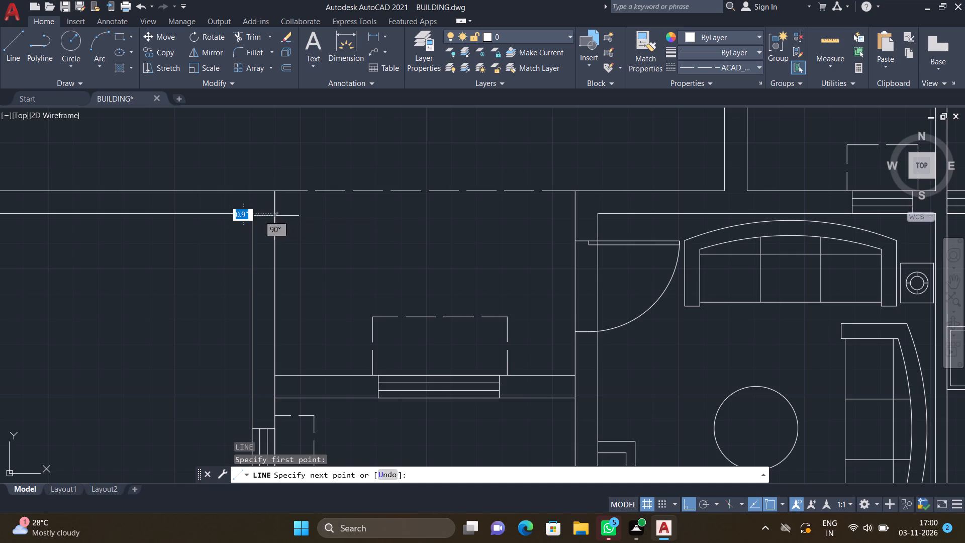
scroll(544, 209, "up", 2)
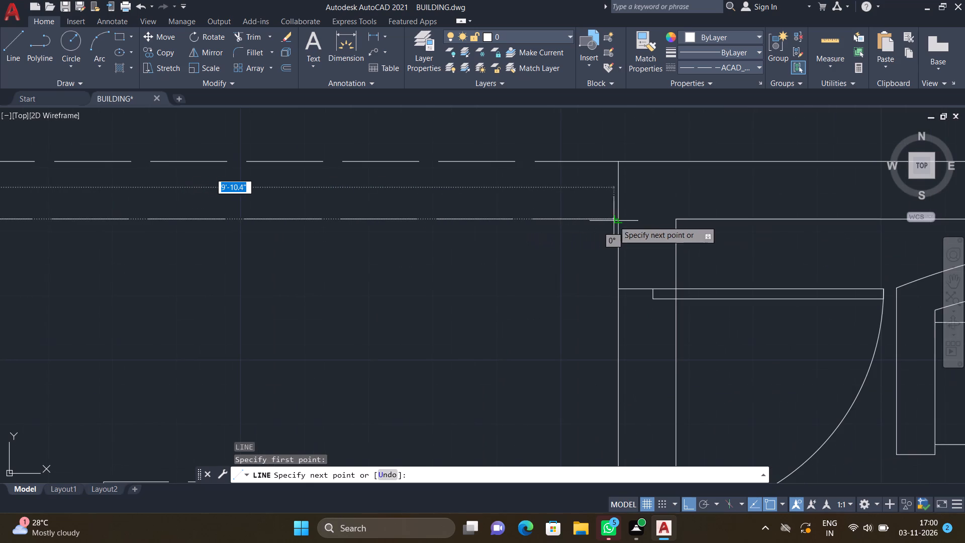
left_click(616, 221)
key("Return")
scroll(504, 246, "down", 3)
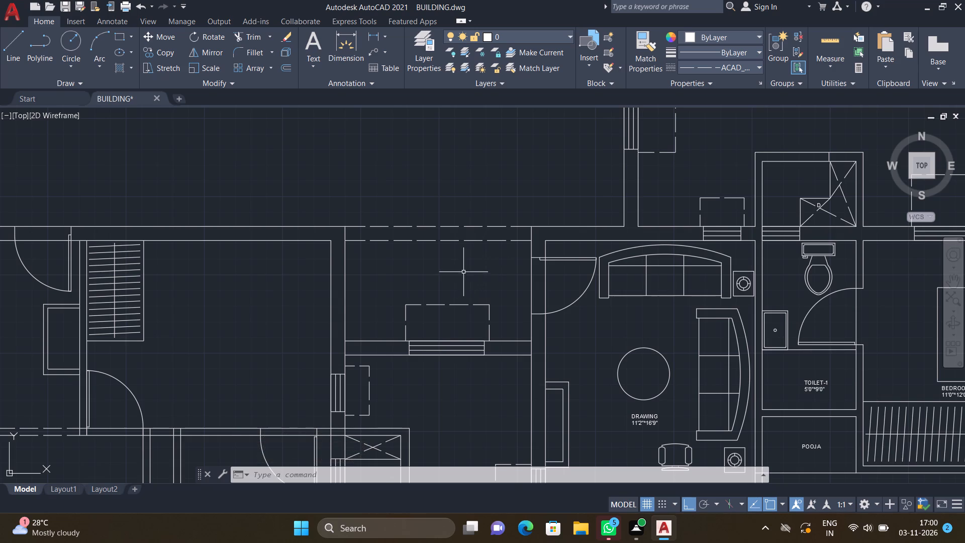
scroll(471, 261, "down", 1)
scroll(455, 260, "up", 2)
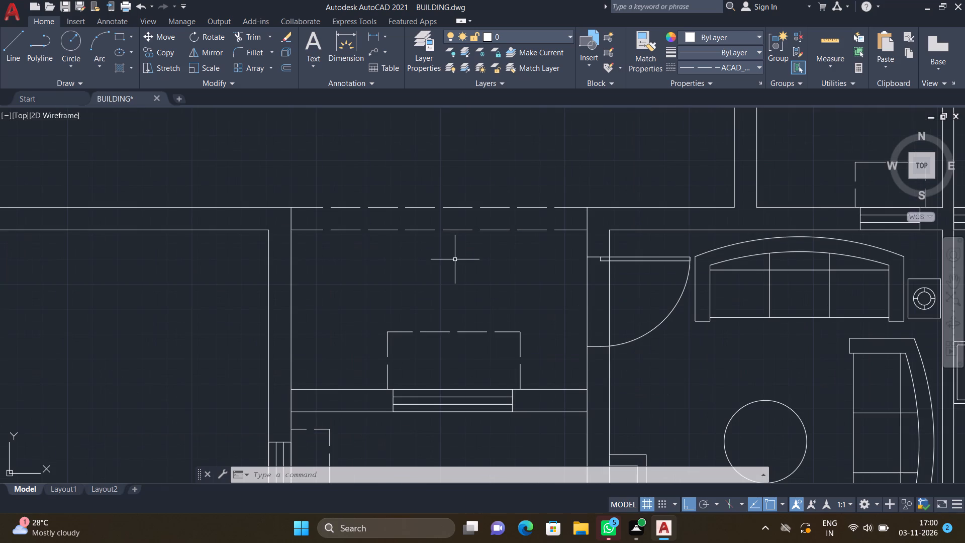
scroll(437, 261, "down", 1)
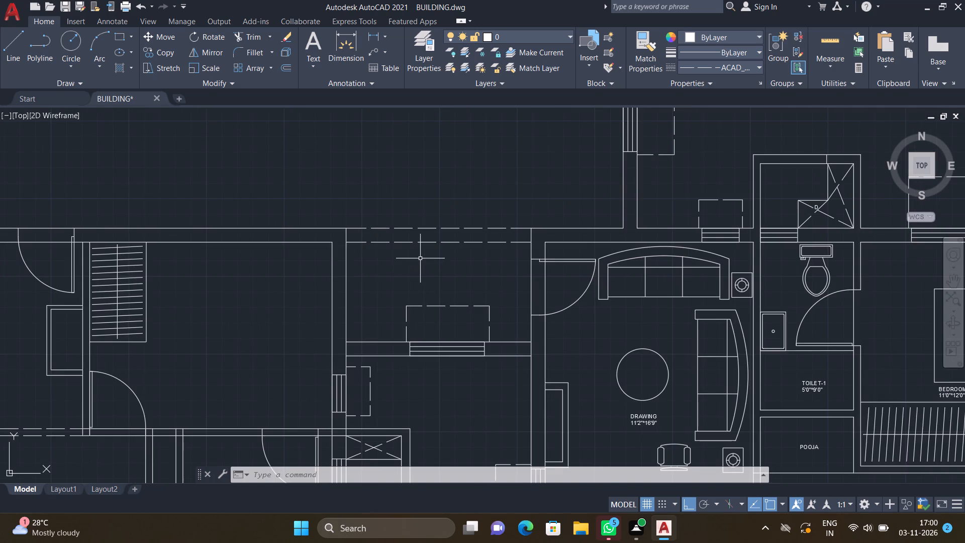
With Ortho off, draw a dashed diagonal from the upper-left to lower-right inner corner of the small duct inside the new unit's bottom-right room.
scroll(420, 258, "down", 3)
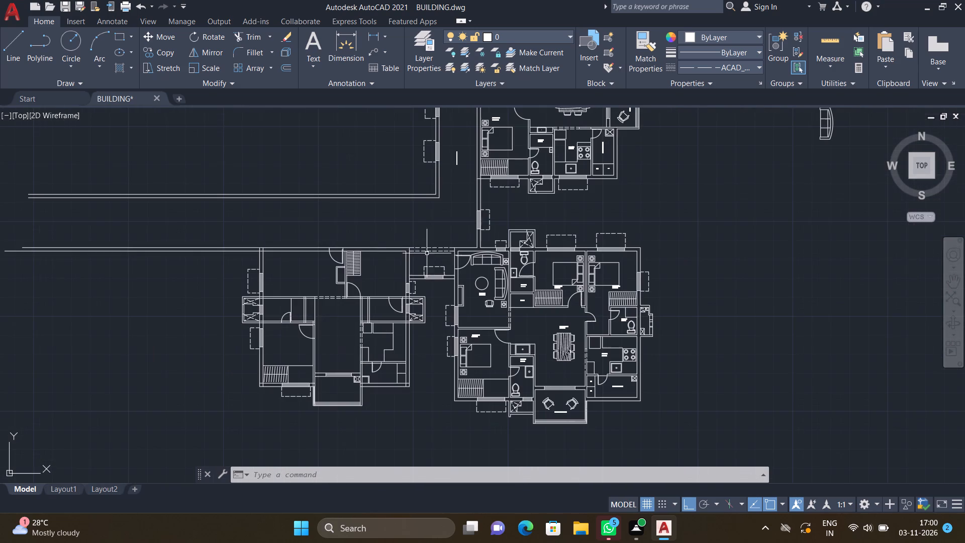
scroll(285, 293, "up", 2)
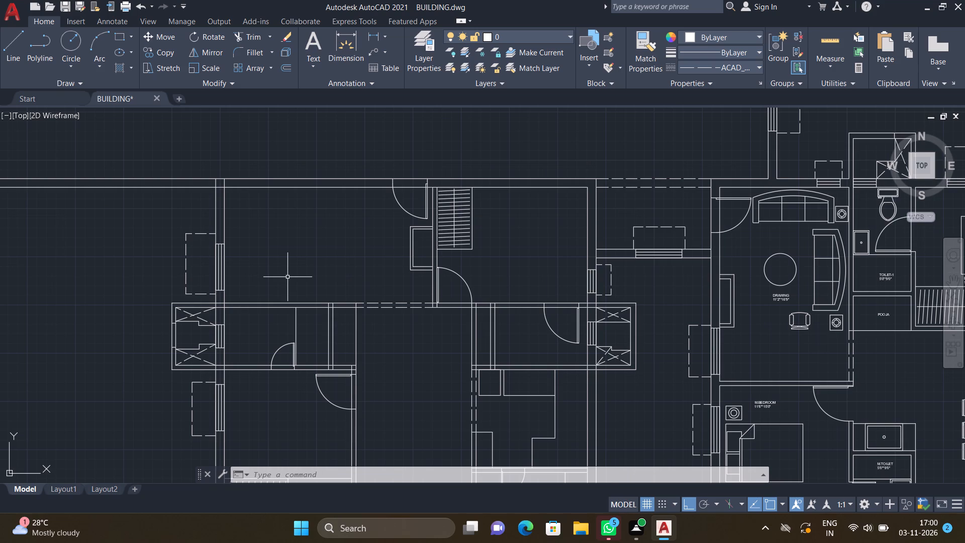
scroll(292, 286, "down", 1)
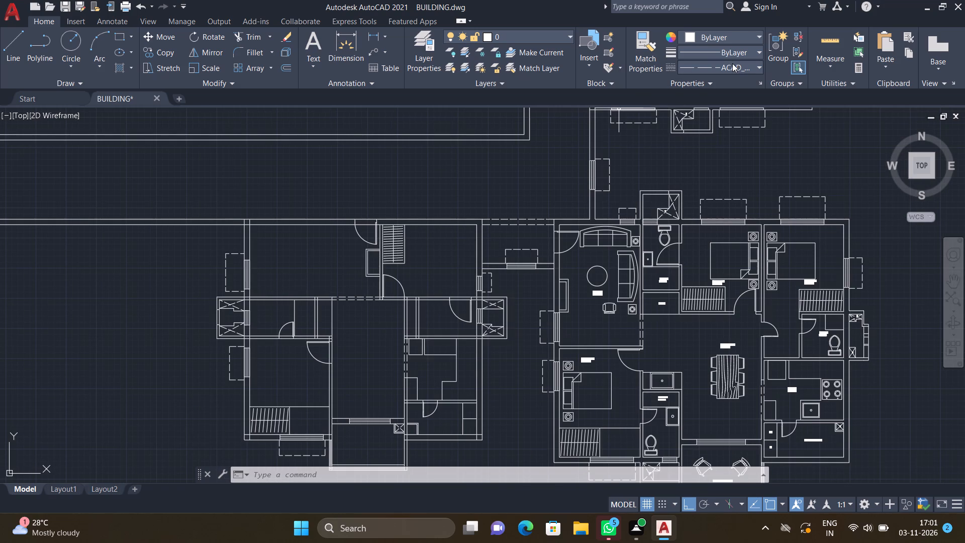
scroll(606, 209, "down", 2)
scroll(534, 311, "up", 3)
scroll(482, 305, "up", 2)
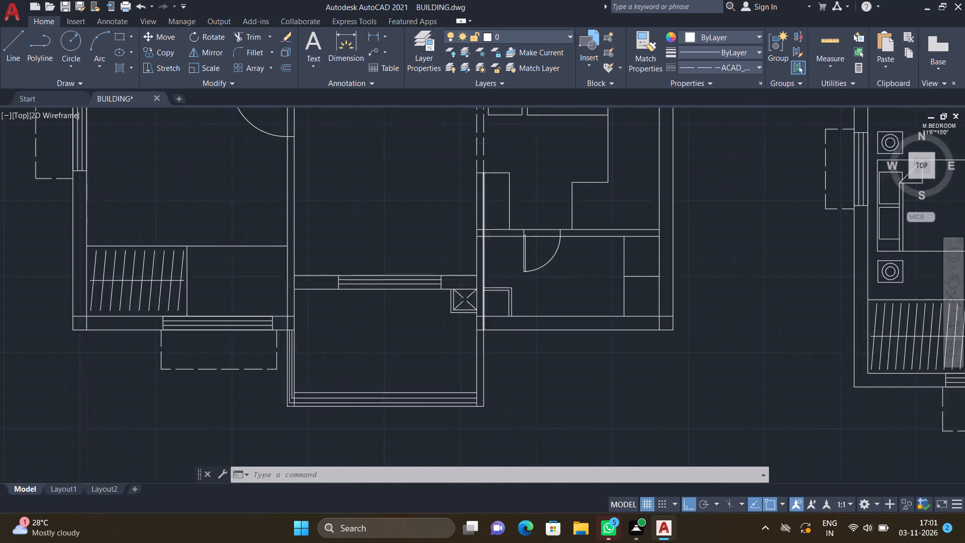
scroll(482, 304, "up", 2)
key("l")
key("Return")
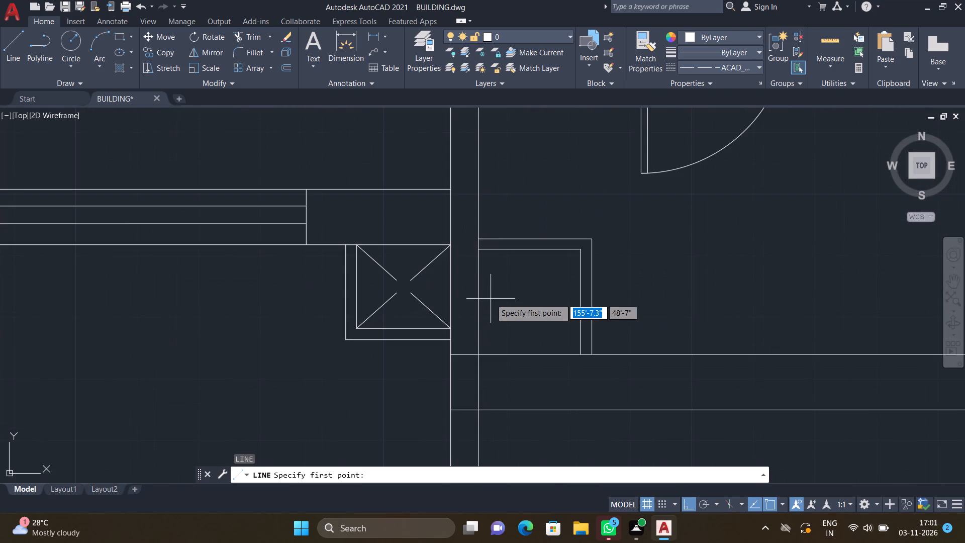
key("F8")
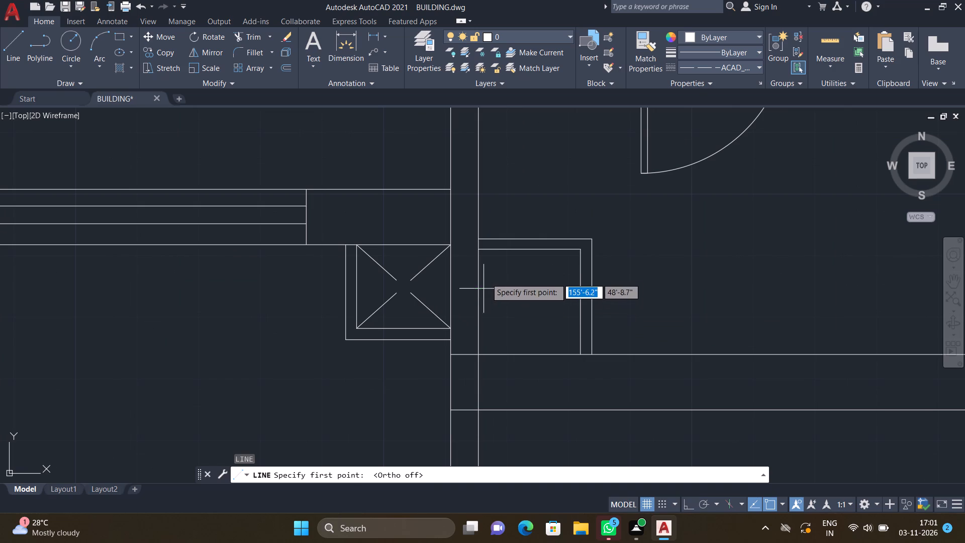
left_click_drag(479, 252, 490, 259)
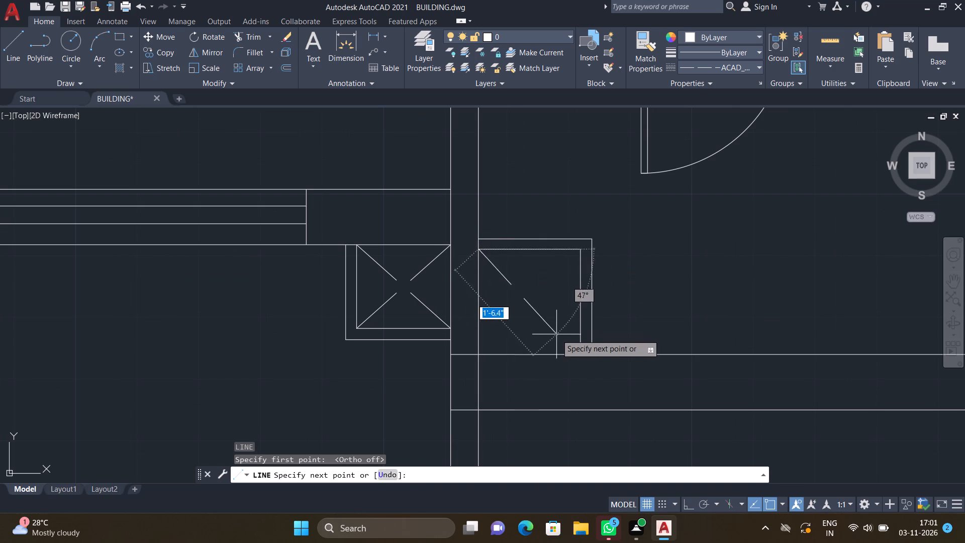
scroll(564, 346, "up", 2)
left_click(598, 364)
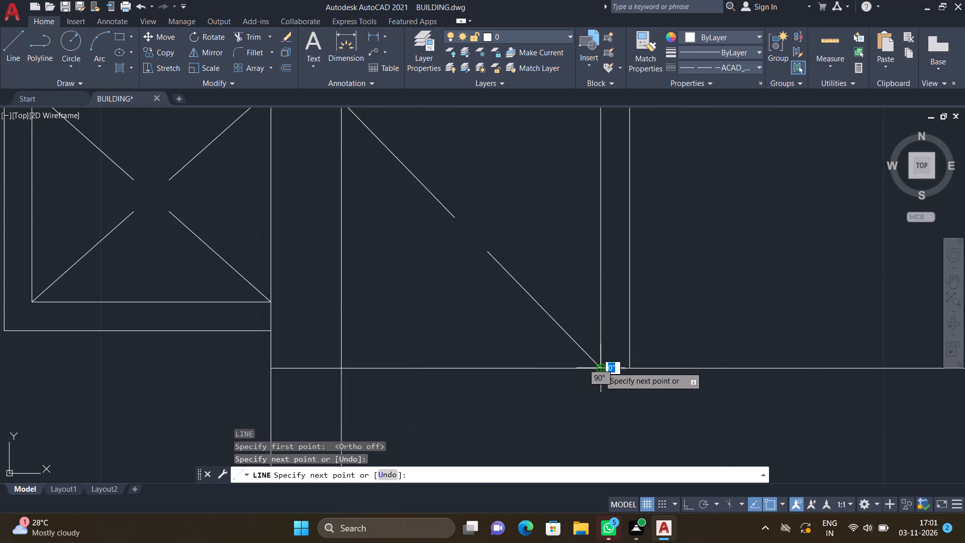
key("Return")
scroll(501, 247, "down", 2)
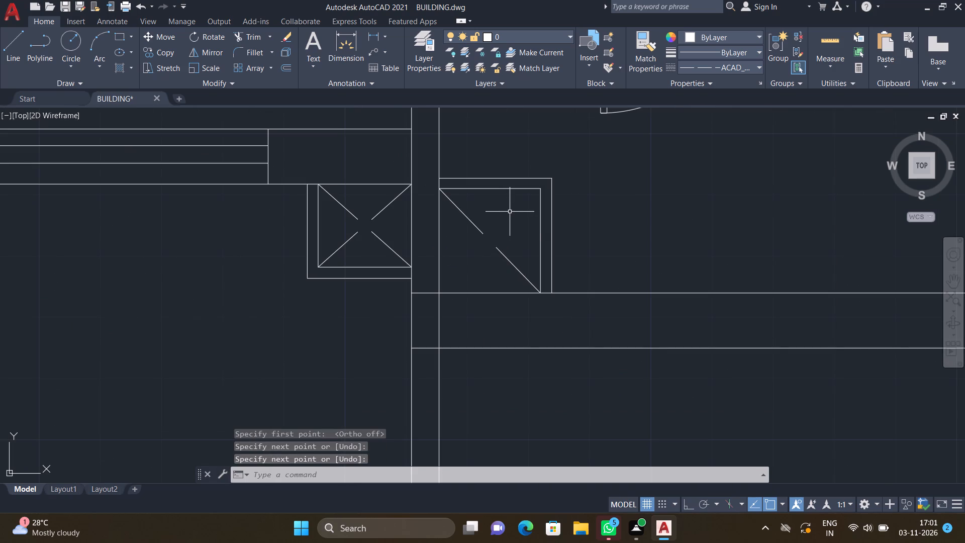
Draw the crossing dashed diagonal from that duct's upper-right inner corner to its lower-left inner corner.
key("l")
key("Return")
scroll(536, 192, "up", 2)
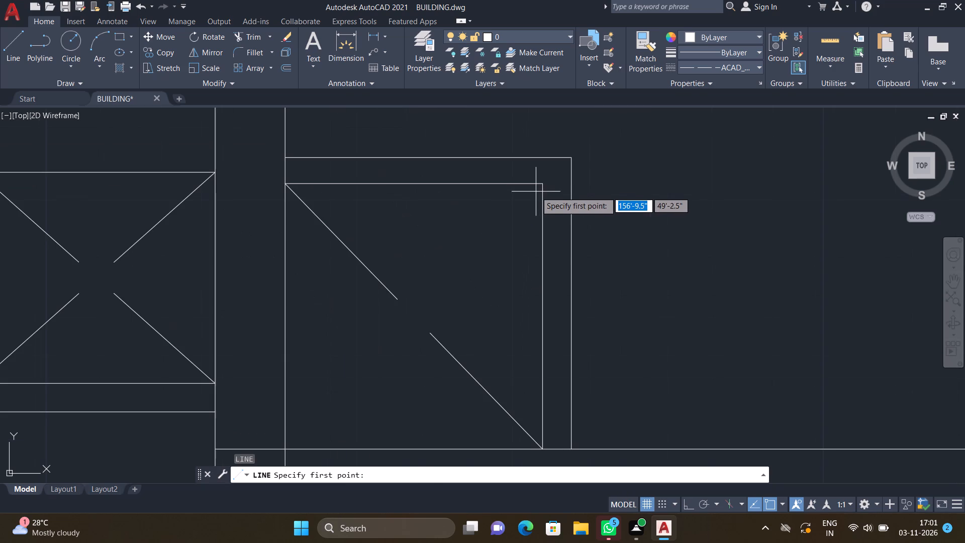
left_click(543, 184)
scroll(439, 310, "down", 2)
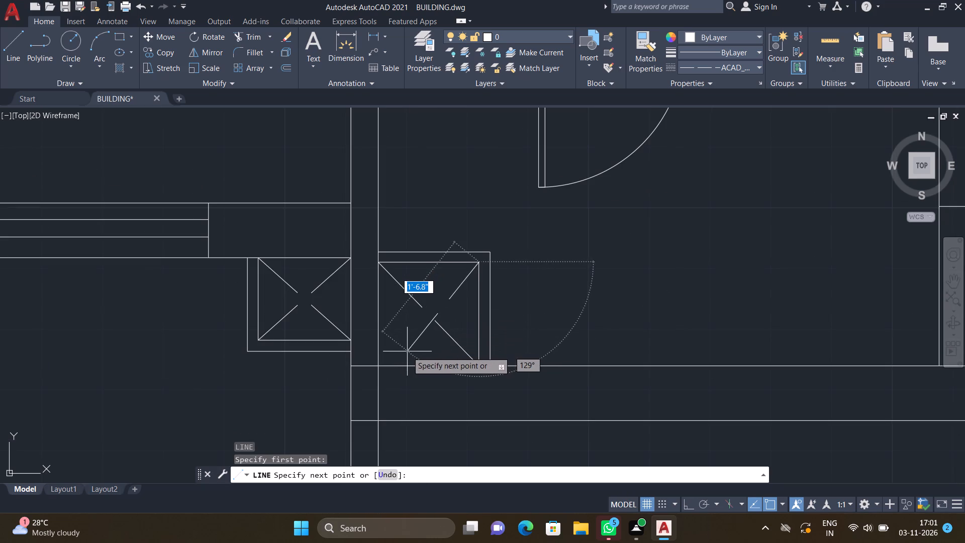
scroll(397, 358, "up", 2)
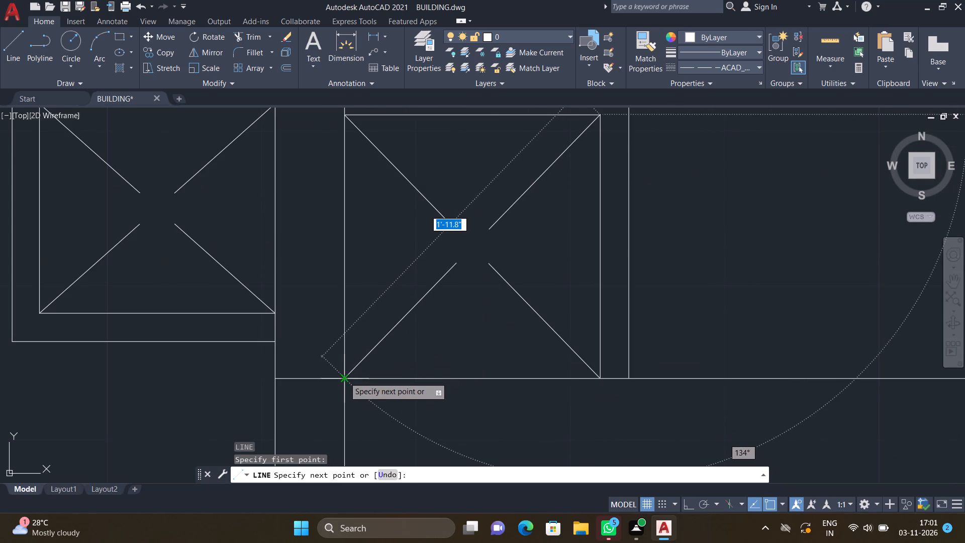
left_click(344, 377)
key("Return")
scroll(387, 305, "down", 3)
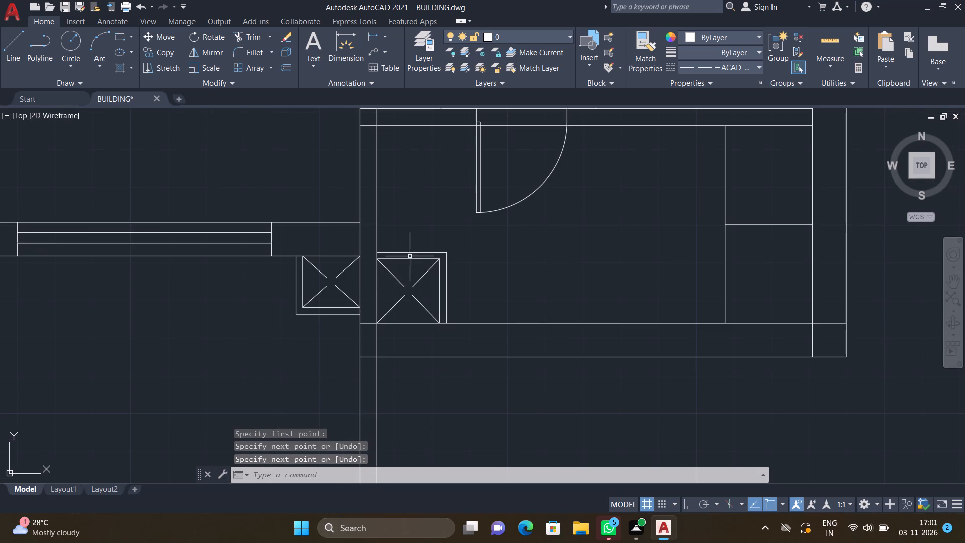
Examine the new unit's plan and the neighbouring furnished unit for what is still missing.
scroll(407, 263, "up", 3)
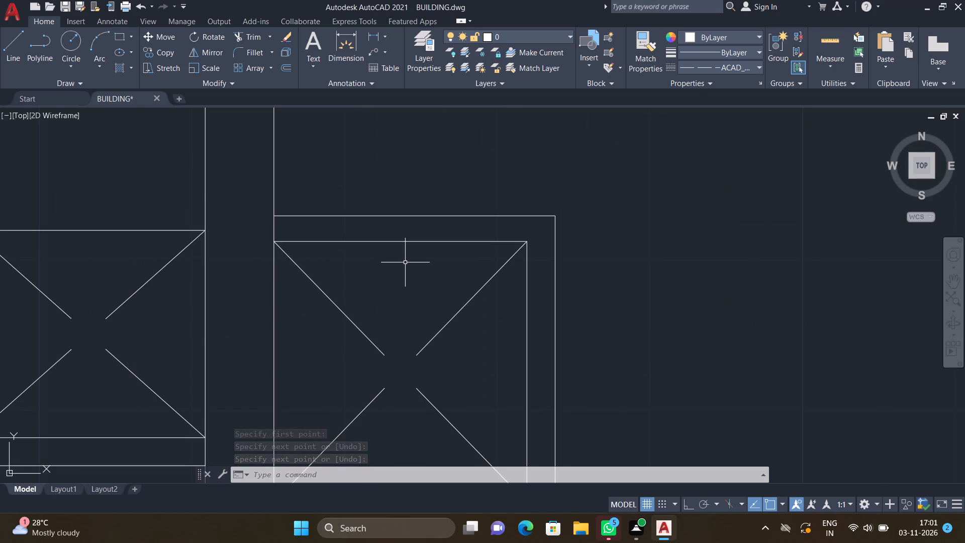
scroll(403, 262, "down", 2)
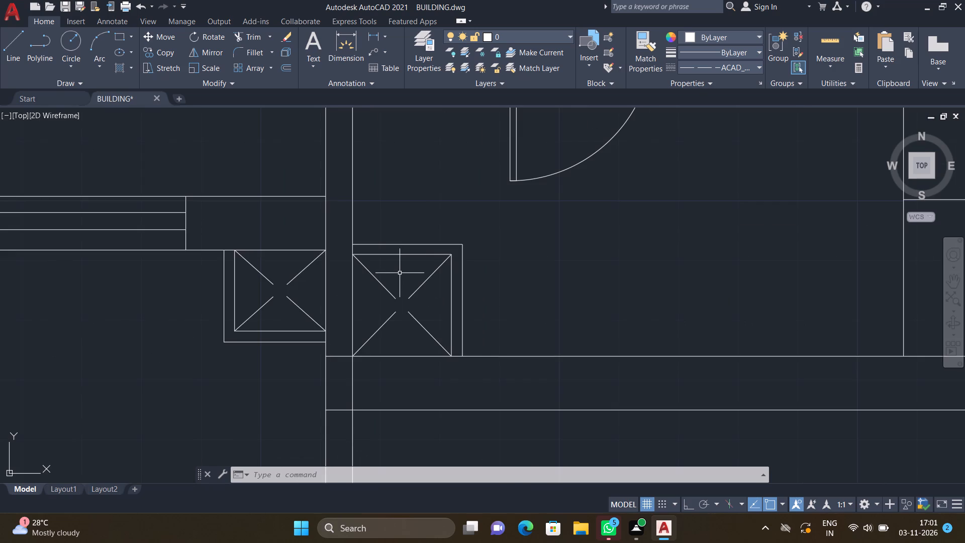
scroll(377, 223, "down", 3)
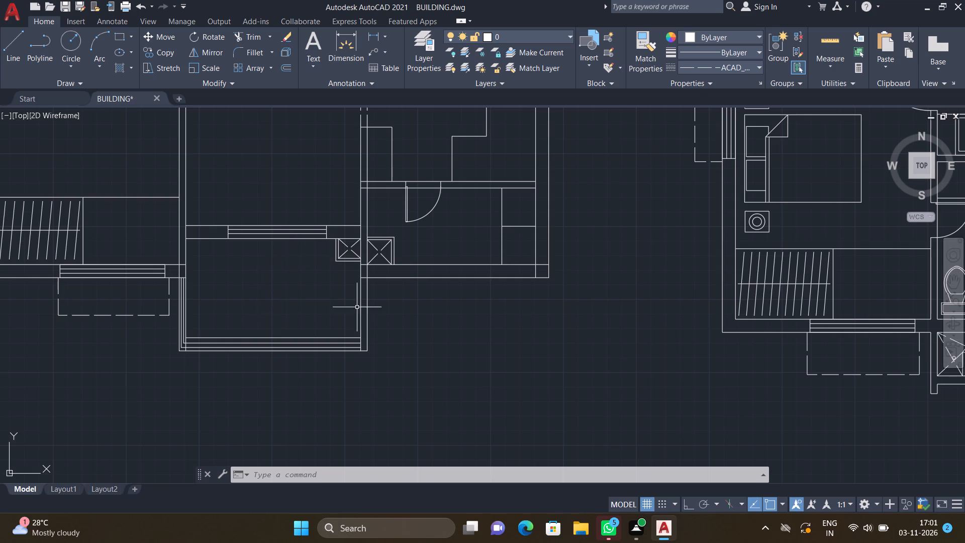
scroll(359, 309, "down", 3)
scroll(264, 171, "up", 3)
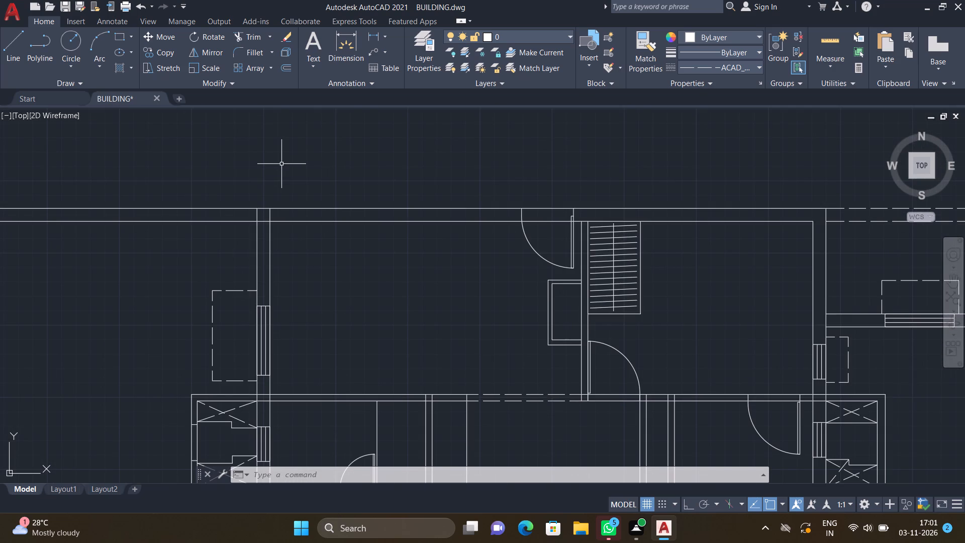
scroll(333, 218, "down", 1)
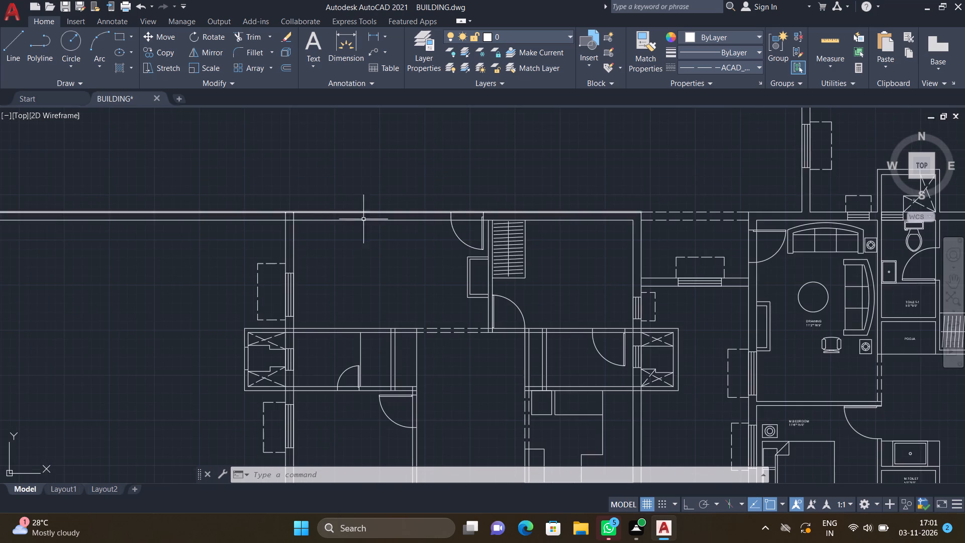
scroll(381, 218, "down", 1)
middle_click_drag(385, 217, 387, 237)
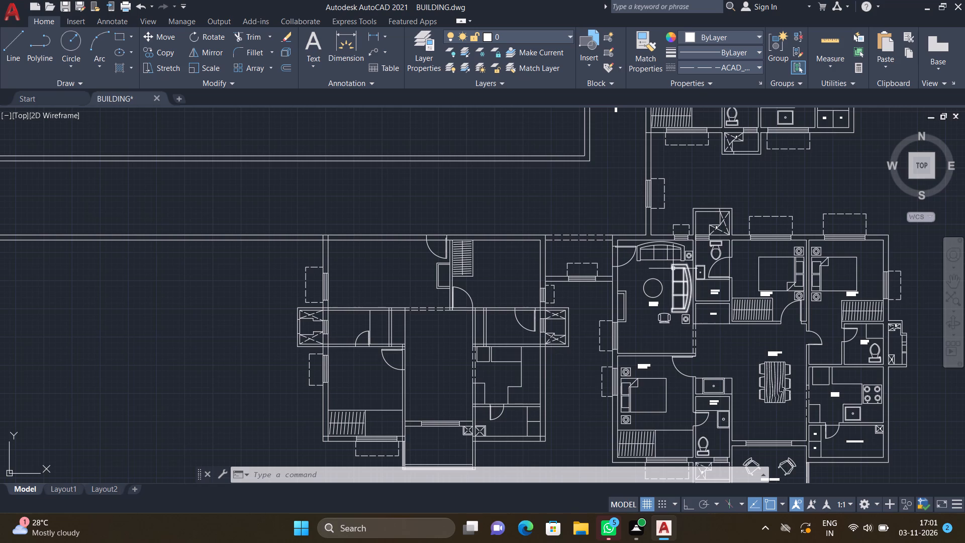
Copy the upper three-seat sofa from the neighbouring drawing room to just below the top wall of the new unit's upper-left room, about 42'-4" away.
scroll(672, 268, "up", 3)
scroll(709, 175, "up", 2)
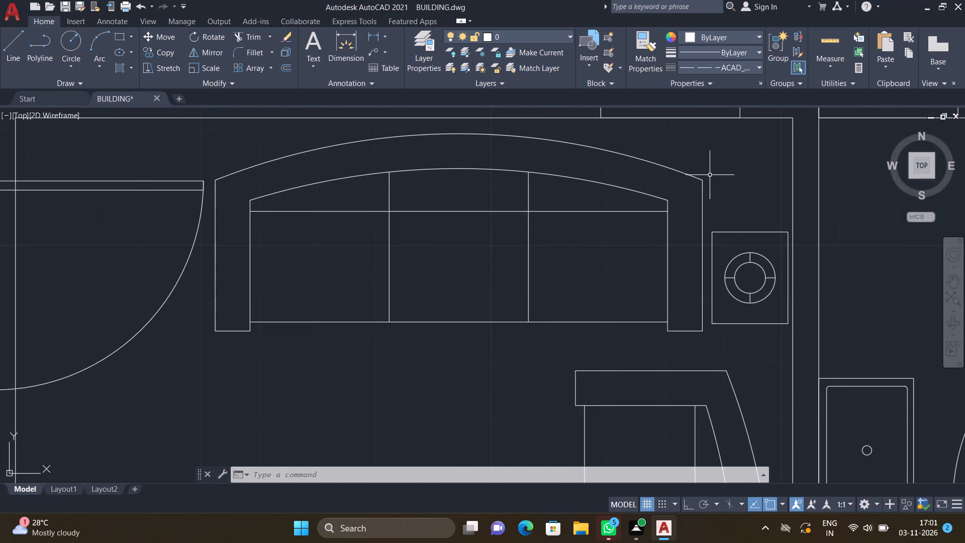
type("CO")
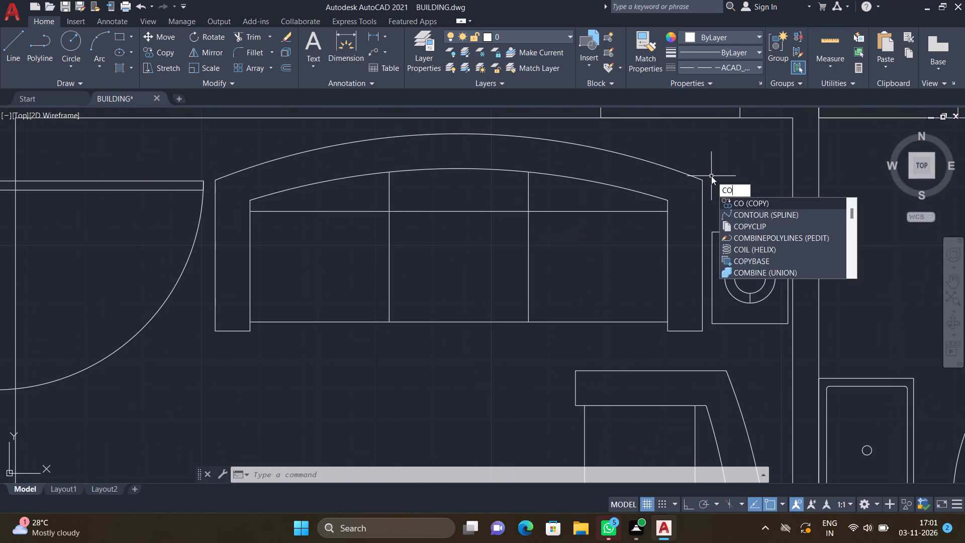
key("Return")
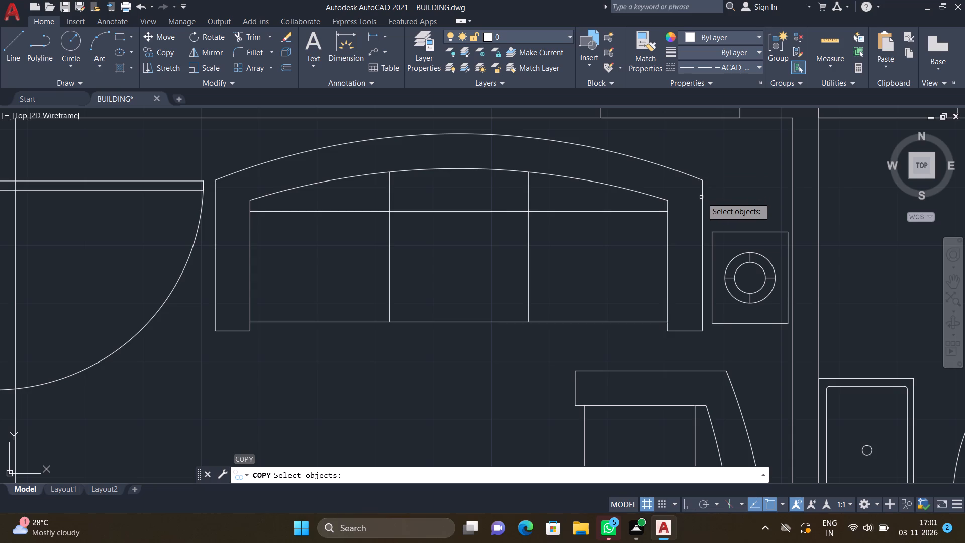
left_click(704, 198)
key("Return")
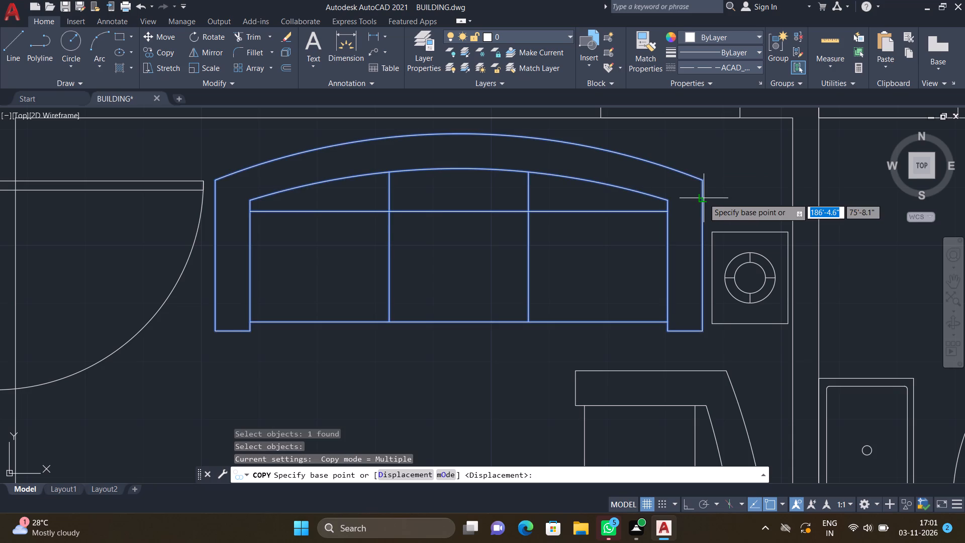
left_click(475, 133)
scroll(439, 244, "down", 4)
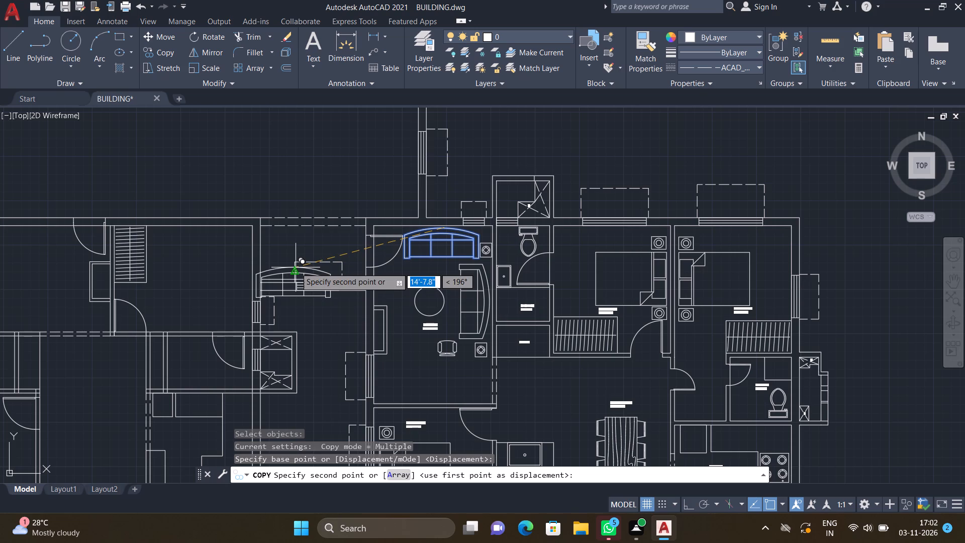
scroll(296, 263, "down", 2)
scroll(231, 276, "up", 3)
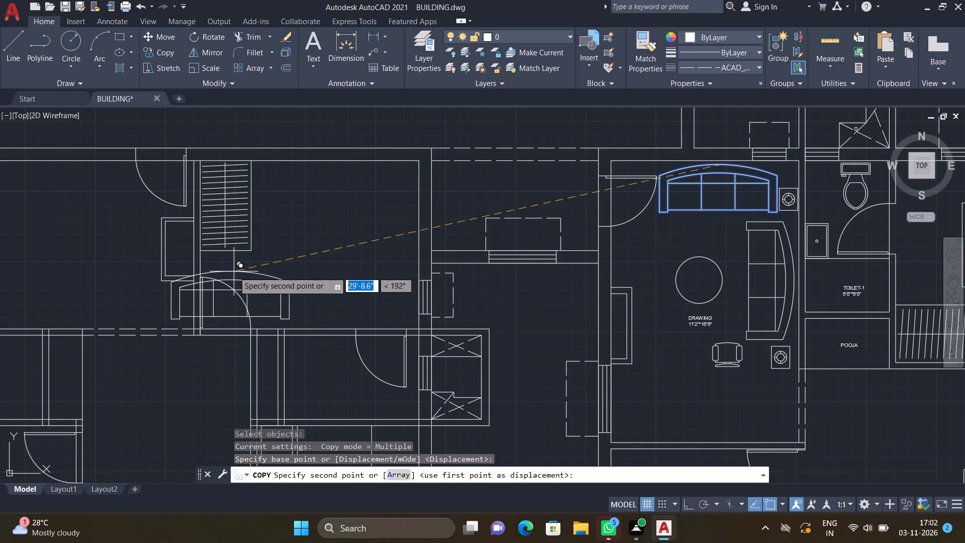
scroll(240, 267, "down", 4)
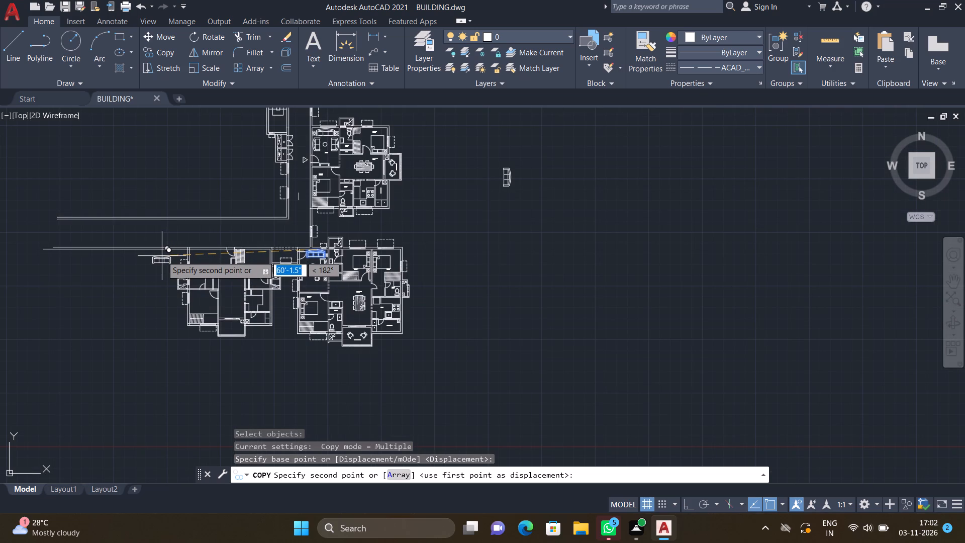
scroll(203, 257, "up", 3)
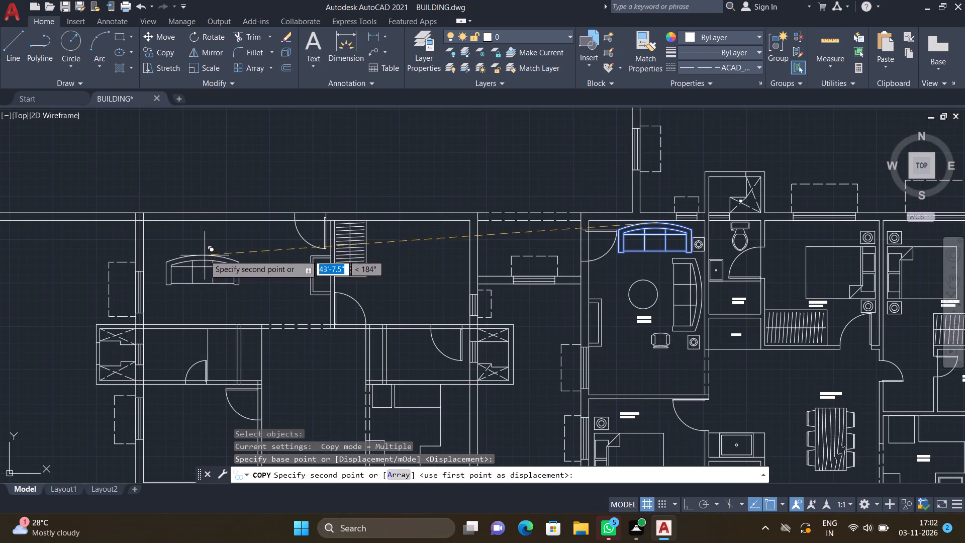
scroll(217, 238, "up", 2)
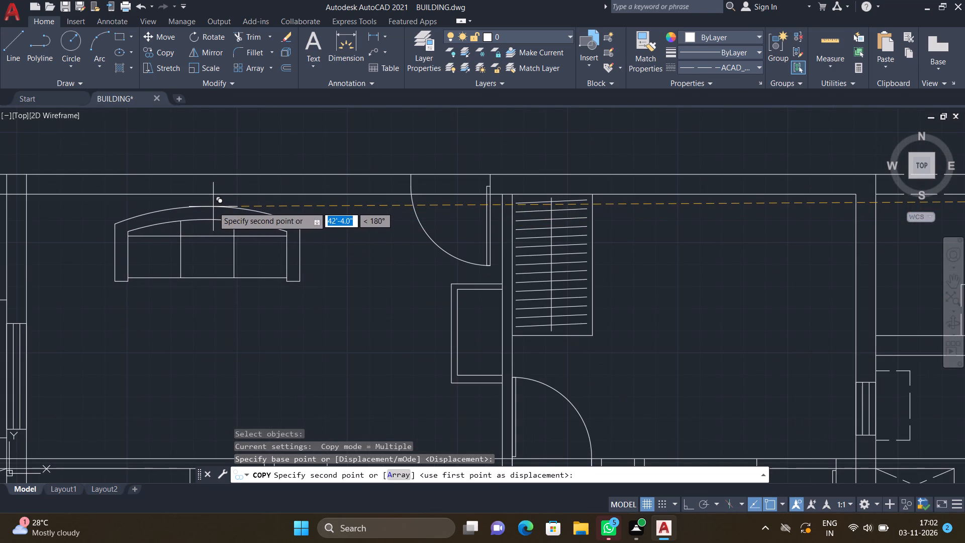
left_click(213, 207)
key("Return")
Copy the square side table with the round lamp from the neighbouring drawing room to the left of the new unit's three-seat sofa, about 51'-2" away.
scroll(213, 207, "up", 1)
scroll(217, 205, "down", 7)
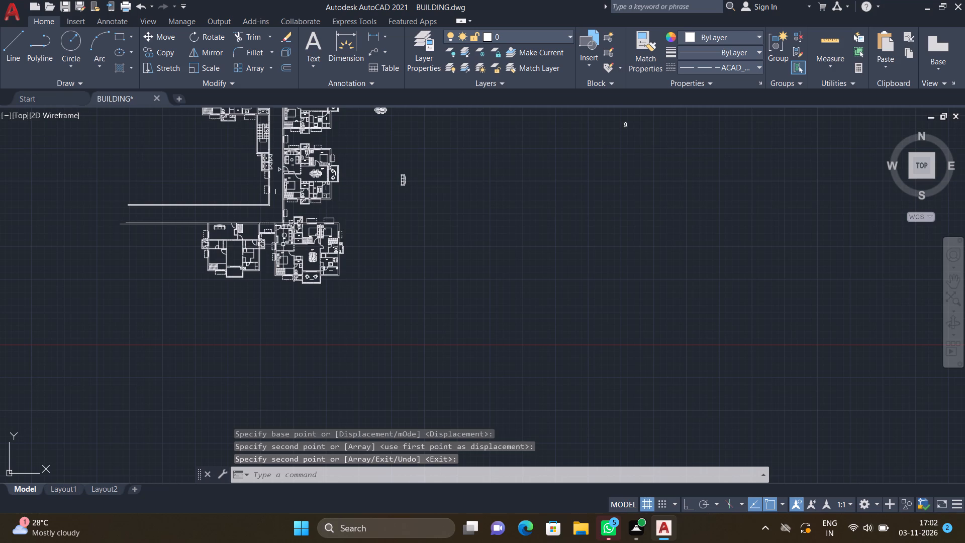
scroll(272, 225, "up", 4)
scroll(399, 244, "up", 3)
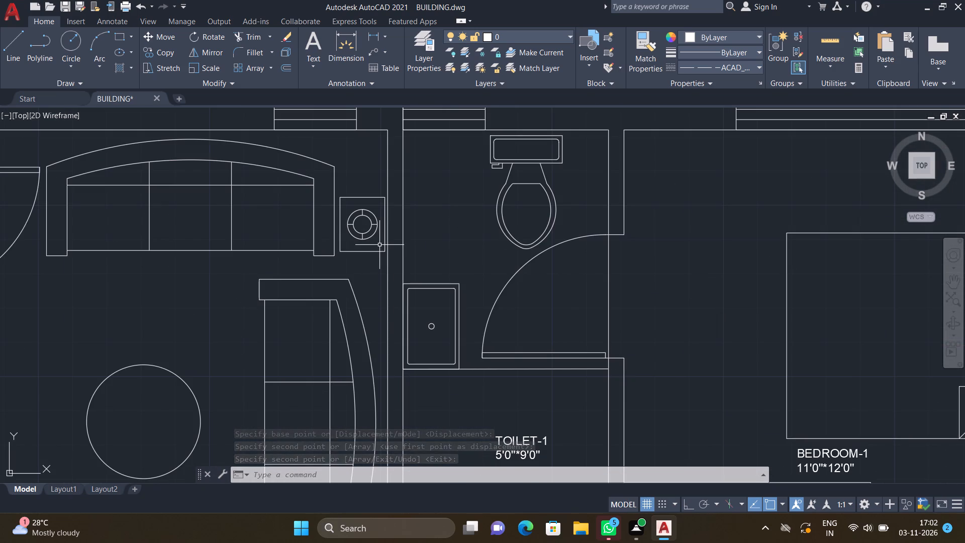
scroll(384, 250, "up", 2)
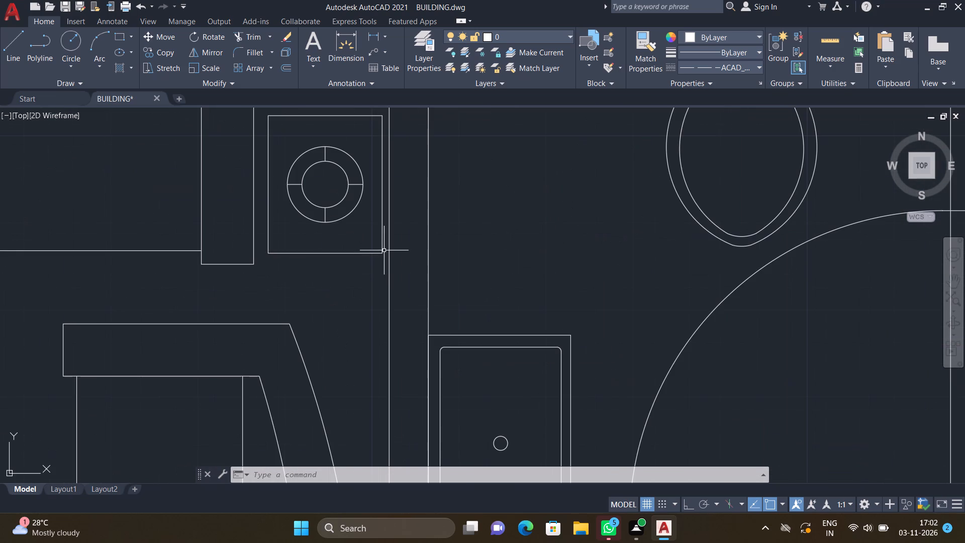
type("CO")
key("Return")
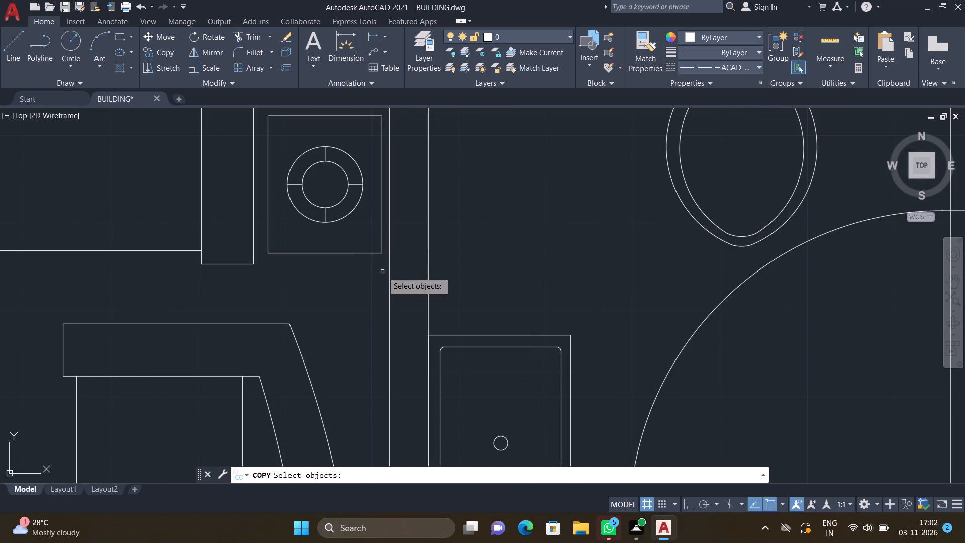
left_click(382, 264)
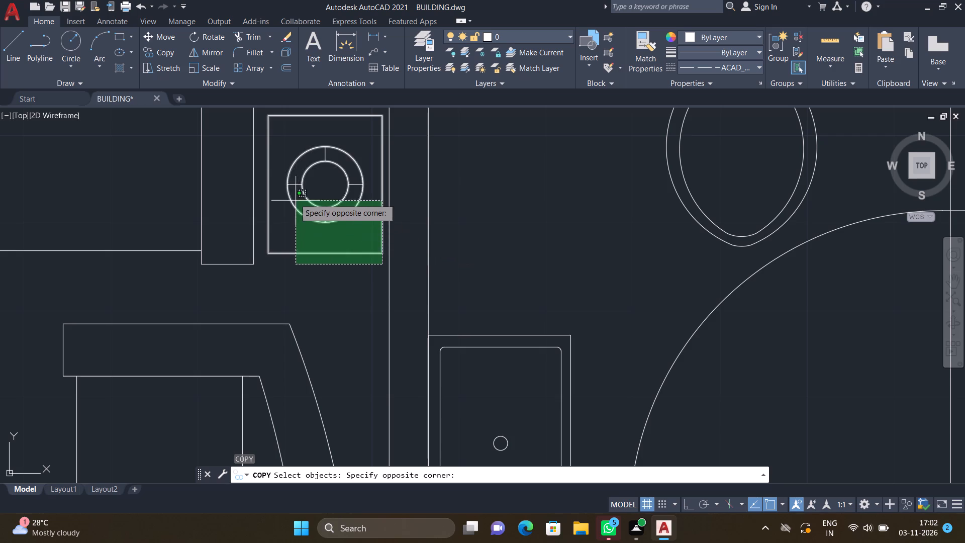
scroll(272, 113, "up", 2)
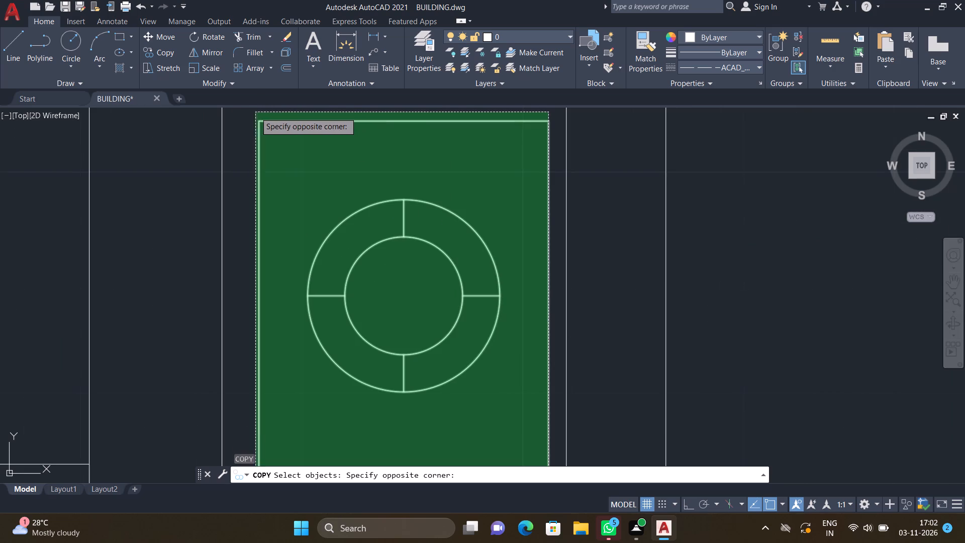
left_click(255, 112)
key("Return")
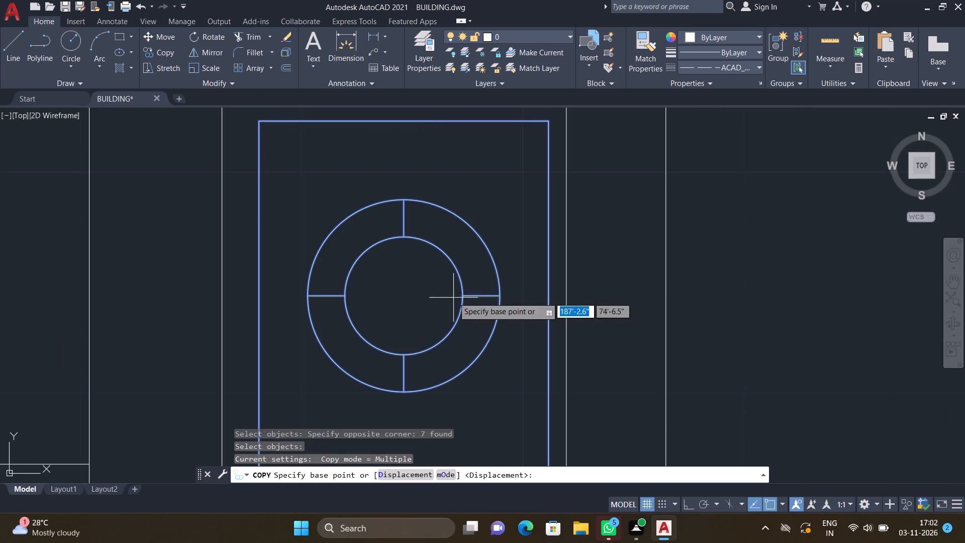
left_click(400, 121)
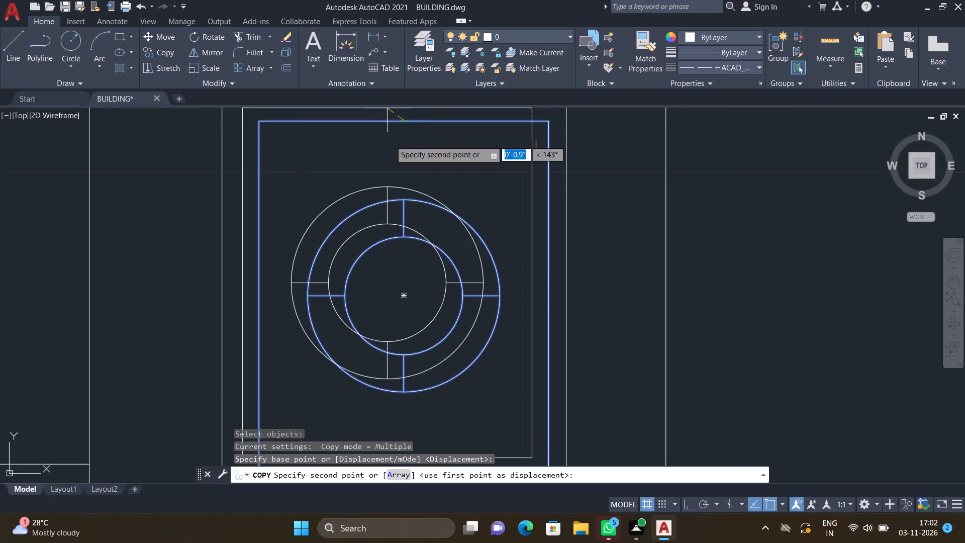
scroll(374, 187, "down", 10)
scroll(164, 245, "up", 3)
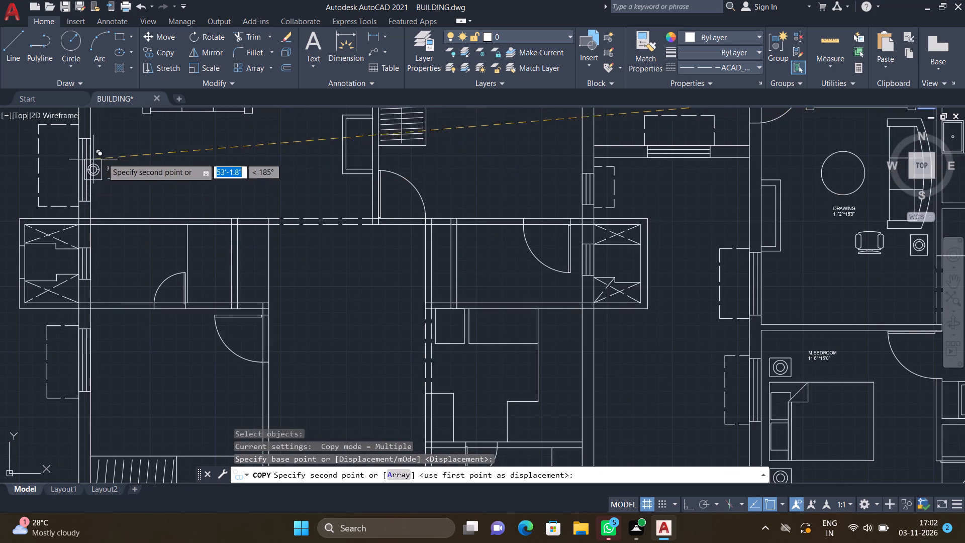
middle_click_drag(111, 164, 163, 238)
scroll(173, 165, "up", 3)
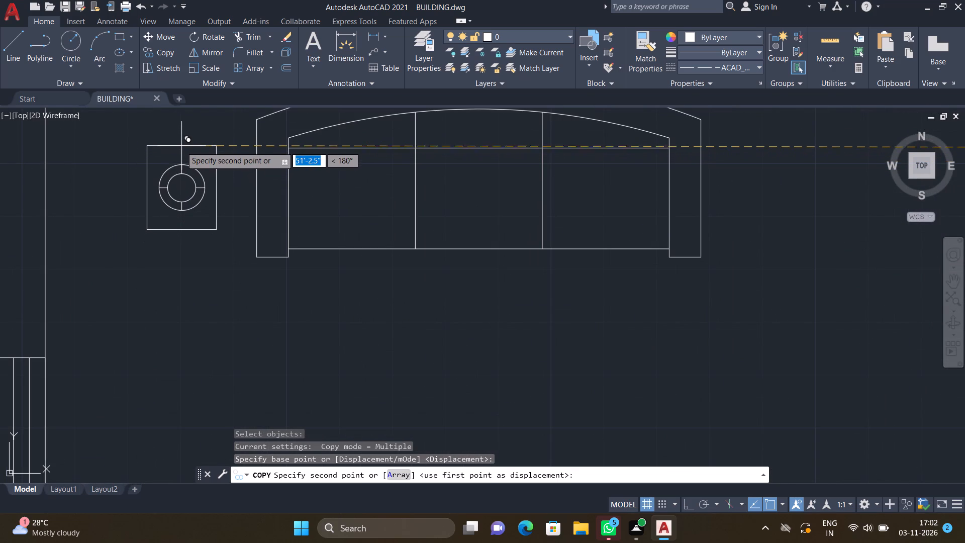
left_click(183, 154)
key("Return")
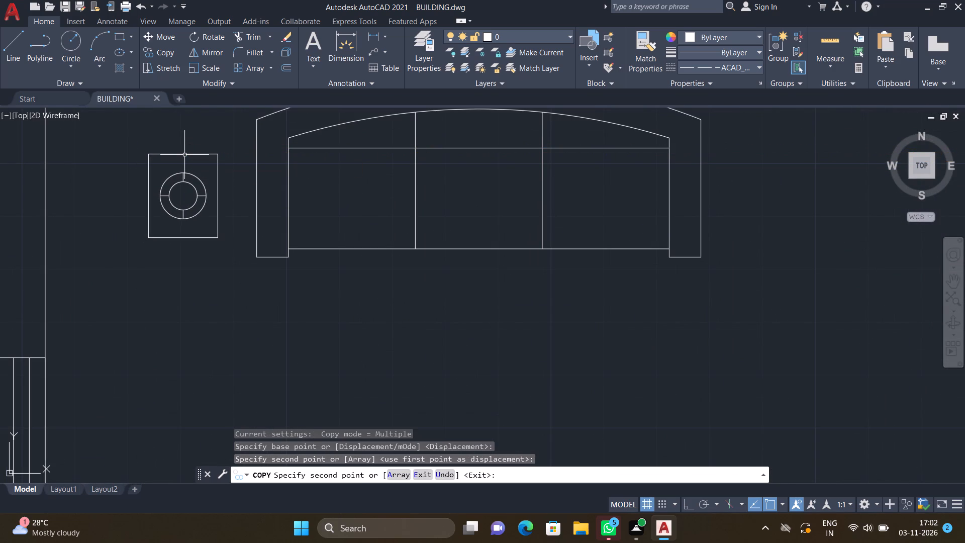
Copy the left two-seat sofa from the upper unit's 10'6"*15'0" drawing room to beside the left window of the new unit's upper-left room, about 66'-9" away.
scroll(184, 156, "down", 3)
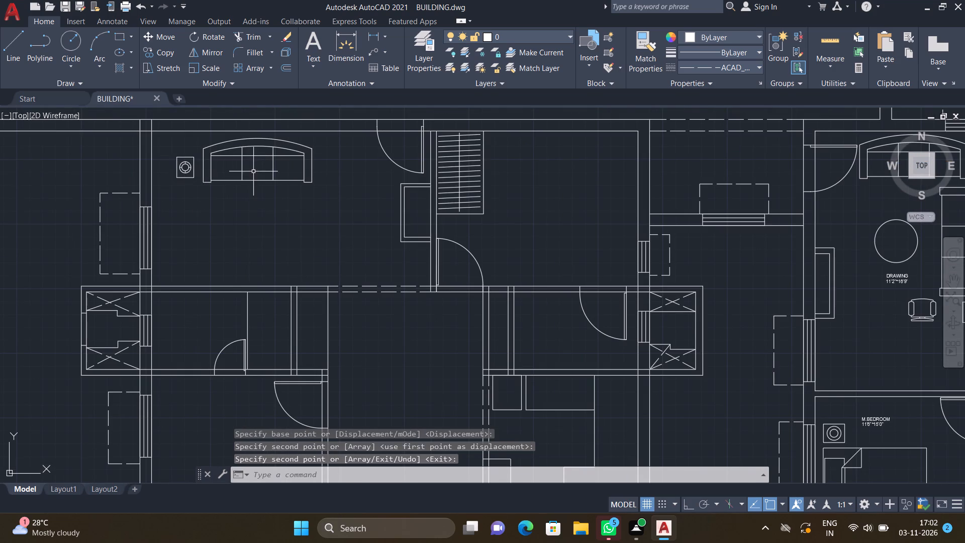
scroll(285, 235, "down", 2)
scroll(419, 224, "down", 3)
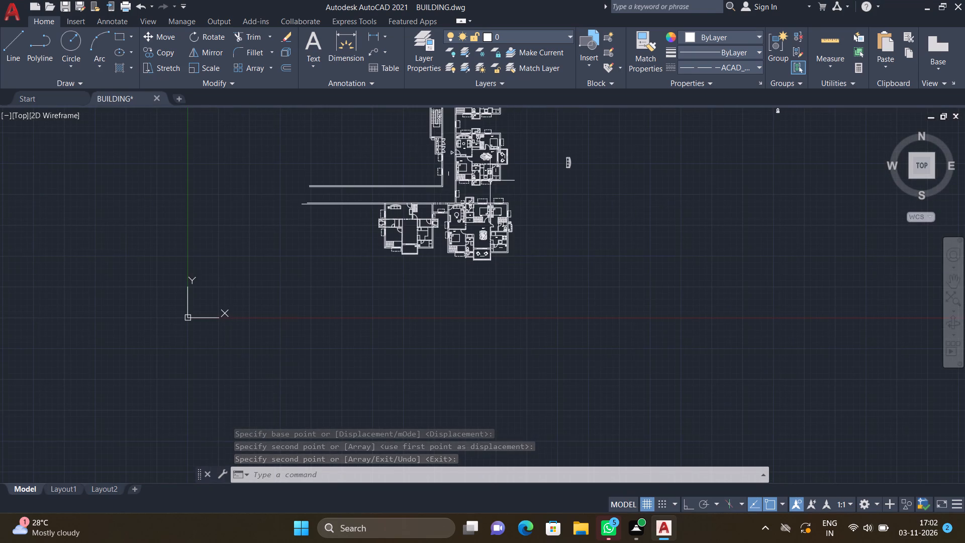
scroll(471, 136, "up", 3)
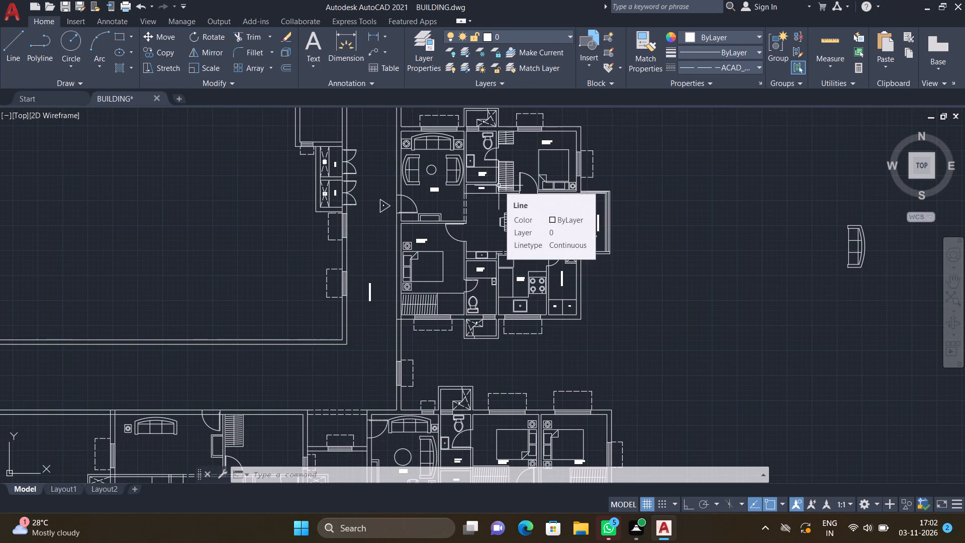
scroll(497, 186, "down", 3)
scroll(434, 273, "up", 3)
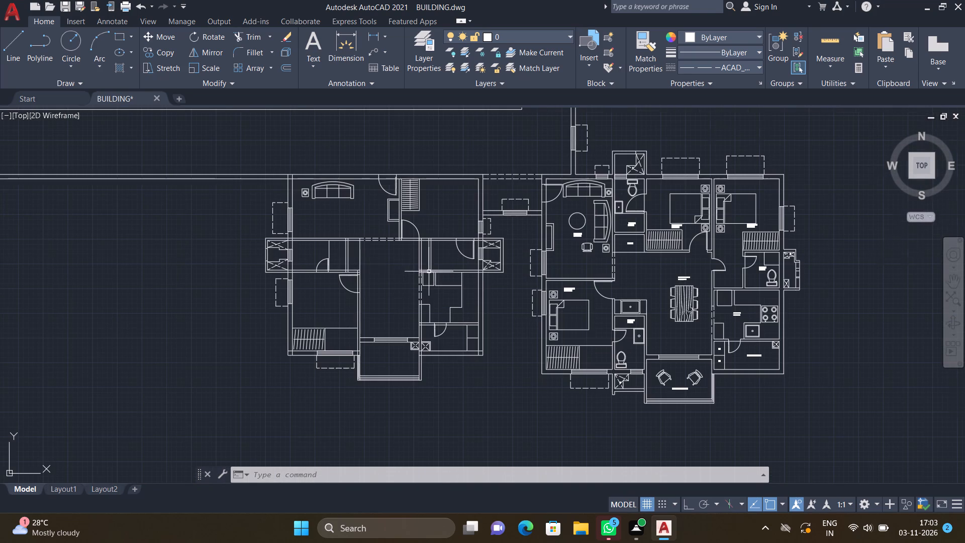
scroll(457, 240, "down", 2)
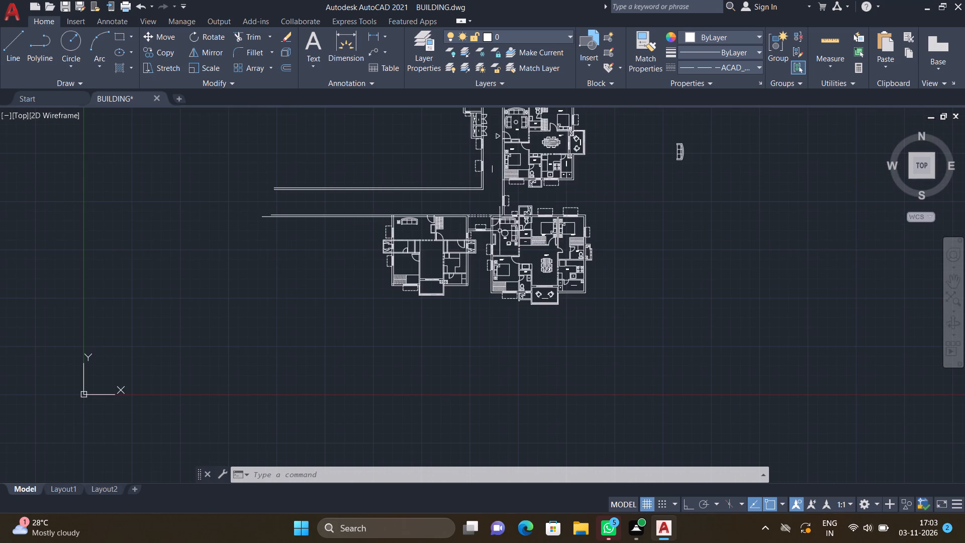
scroll(505, 231, "up", 3)
middle_click_drag(510, 231, 498, 284)
scroll(498, 284, "down", 2)
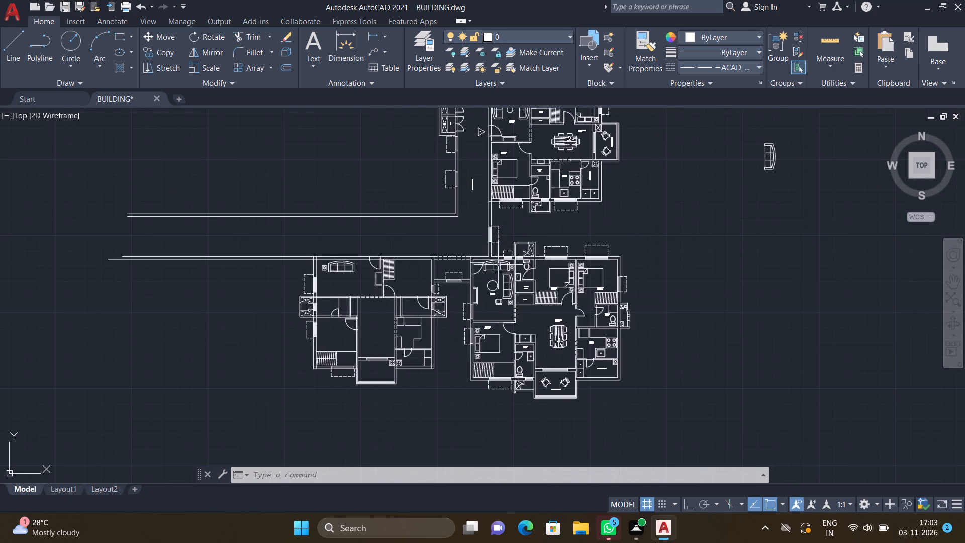
middle_click_drag(481, 146, 453, 256)
scroll(481, 218, "up", 3)
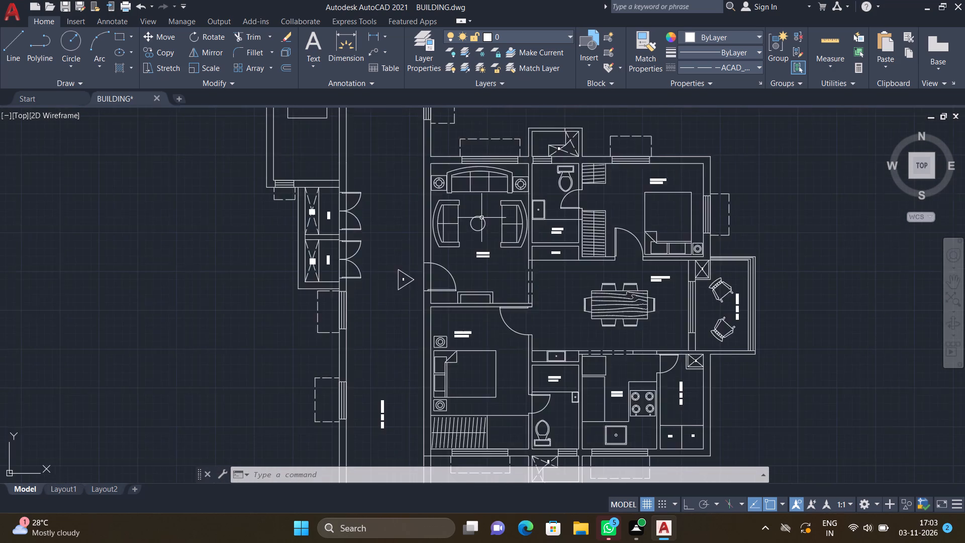
type("CO")
key("Return")
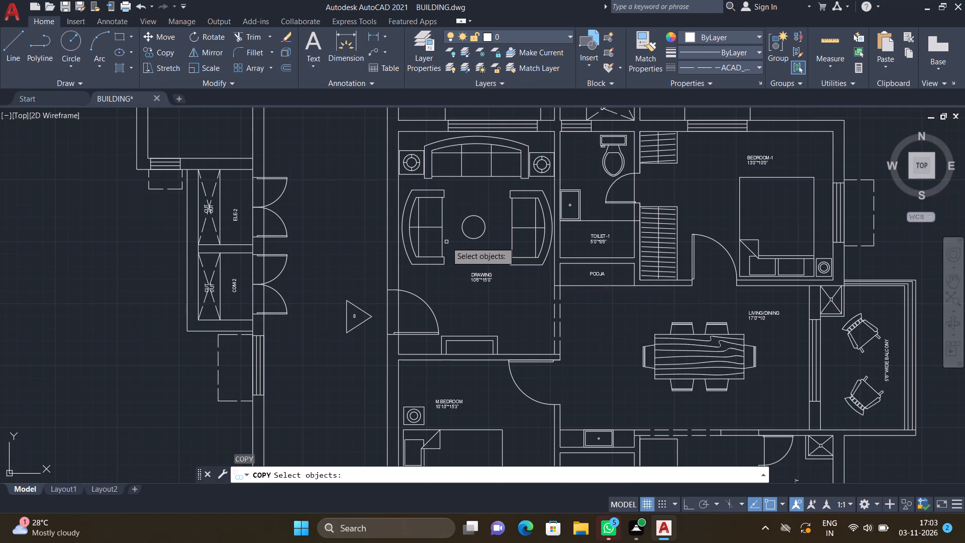
left_click(442, 240)
key("Return")
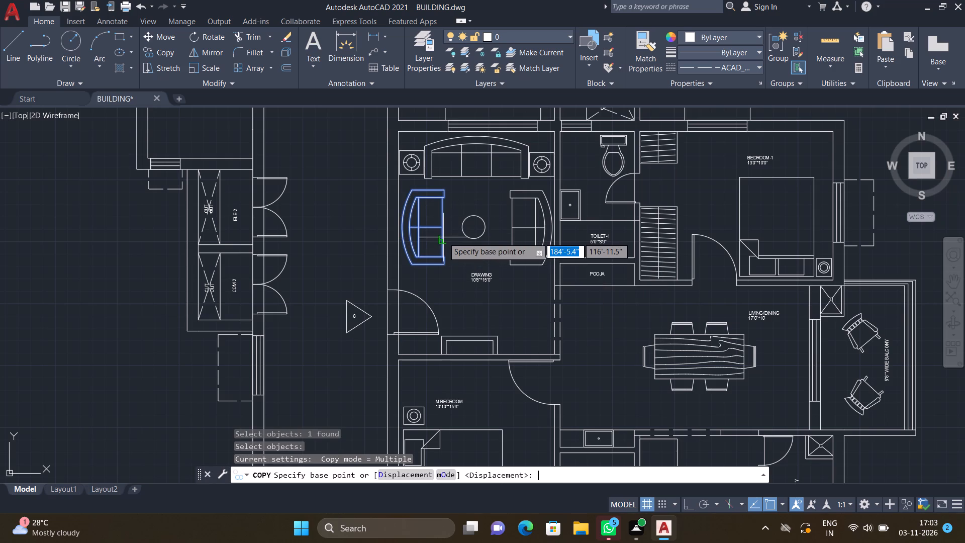
scroll(445, 224, "up", 3)
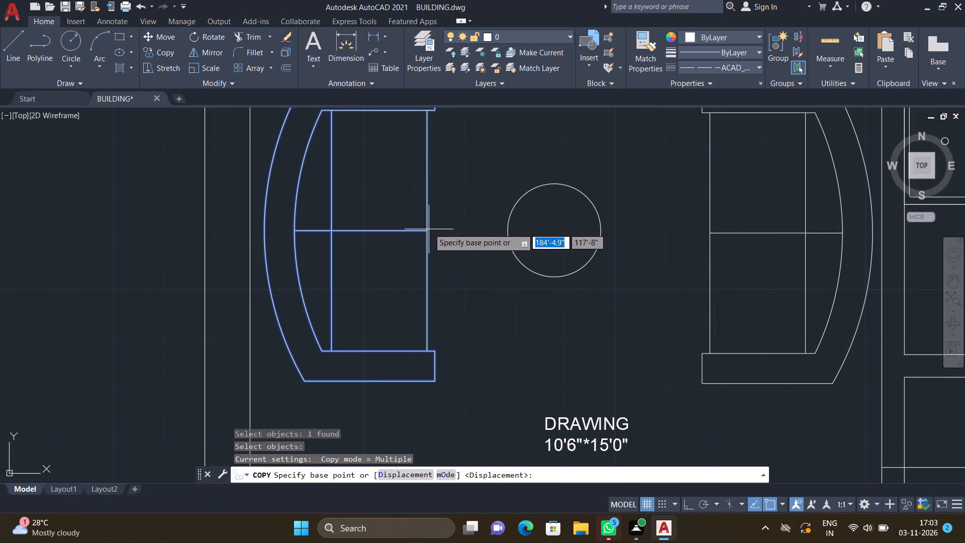
left_click(429, 228)
scroll(429, 286, "down", 6)
scroll(389, 299, "down", 4)
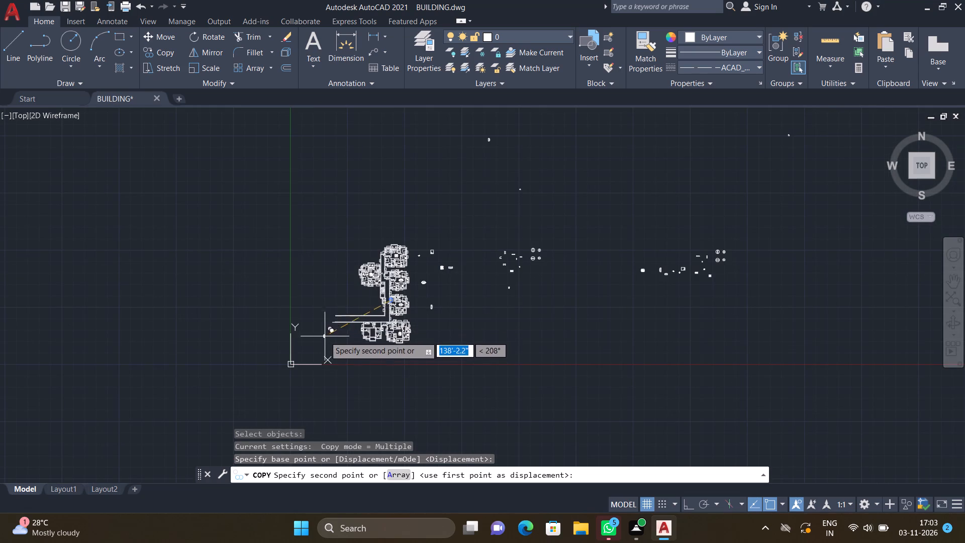
scroll(356, 344, "up", 4)
scroll(392, 225, "up", 3)
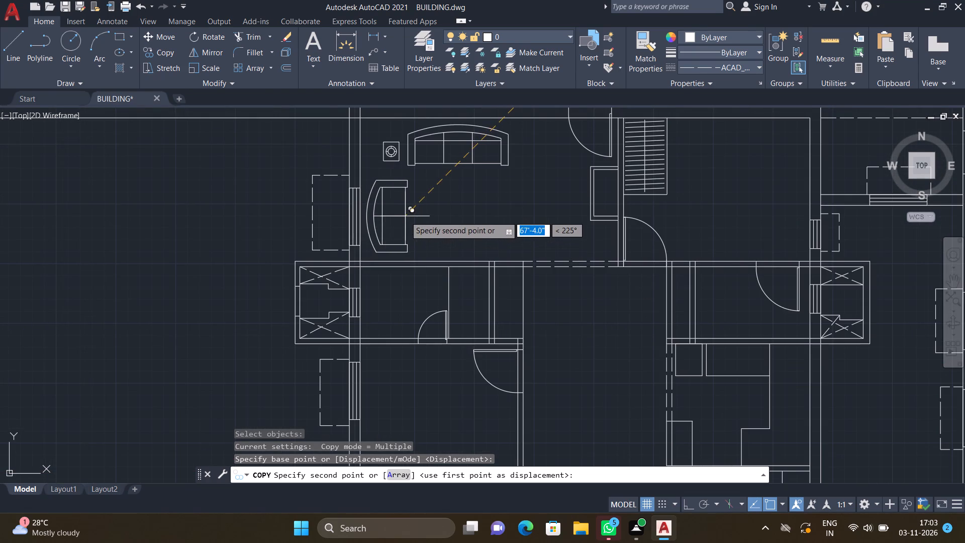
scroll(408, 210, "up", 2)
scroll(403, 209, "down", 2)
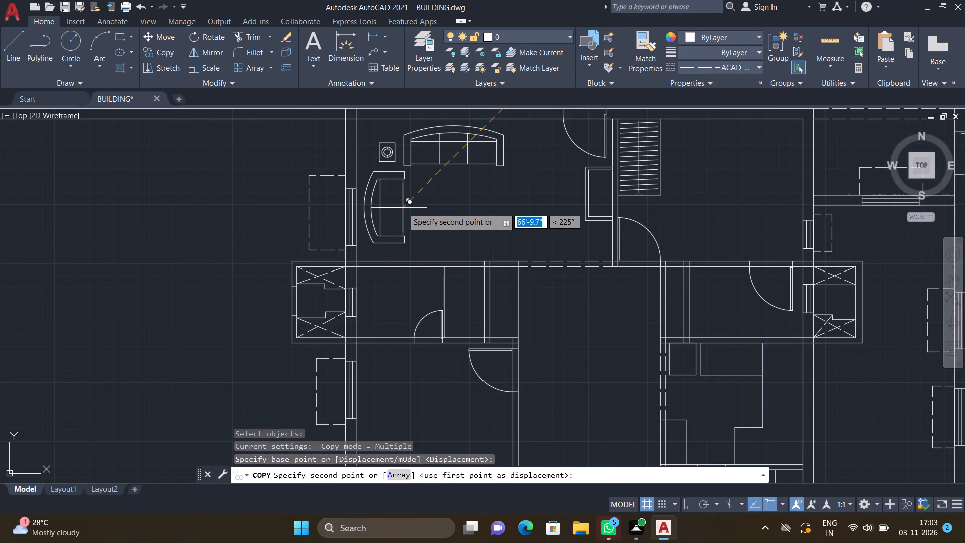
scroll(403, 204, "up", 1)
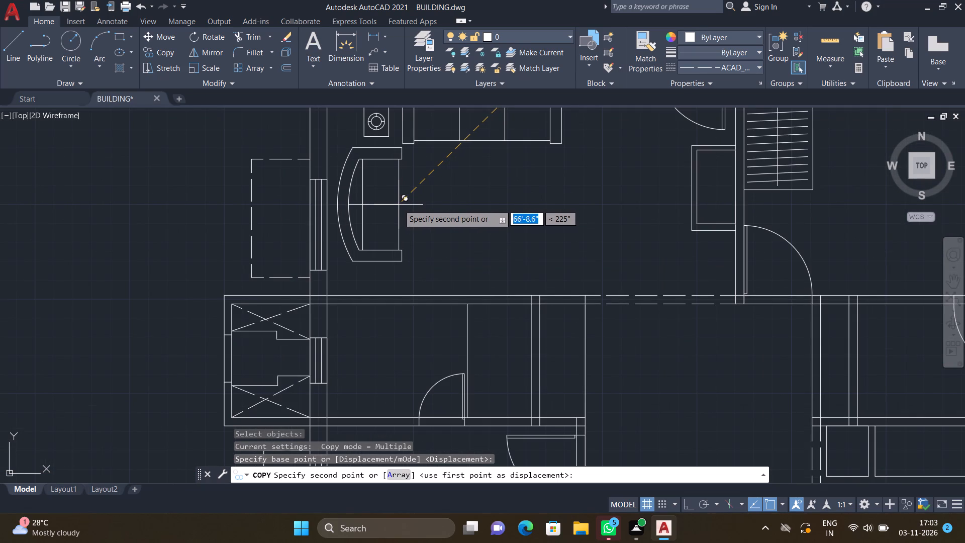
scroll(399, 205, "up", 1)
double_click(399, 205)
key("Return")
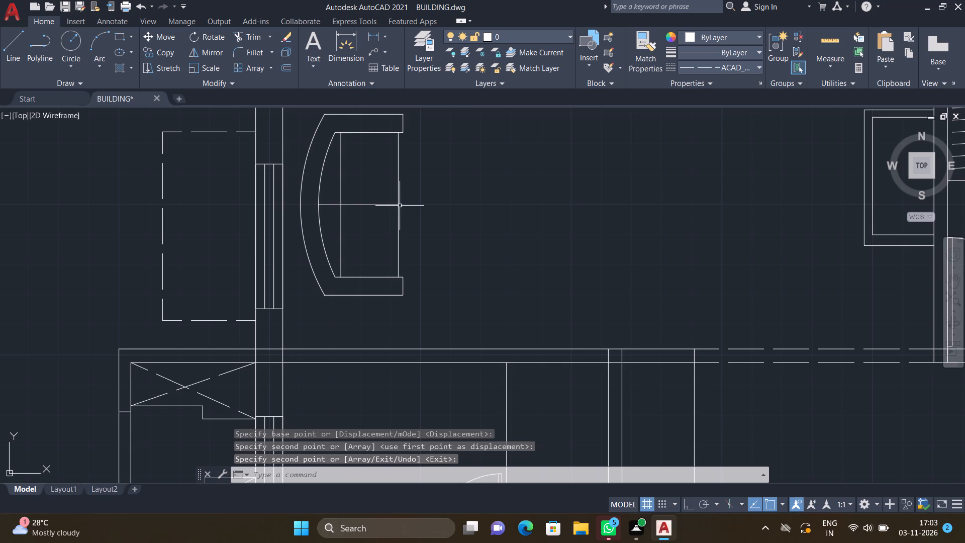
Copy the square side table with the round lamp to just below the new unit's two-seat sofa, about 6'-11" away.
scroll(399, 206, "down", 2)
middle_click_drag(409, 221, 401, 263)
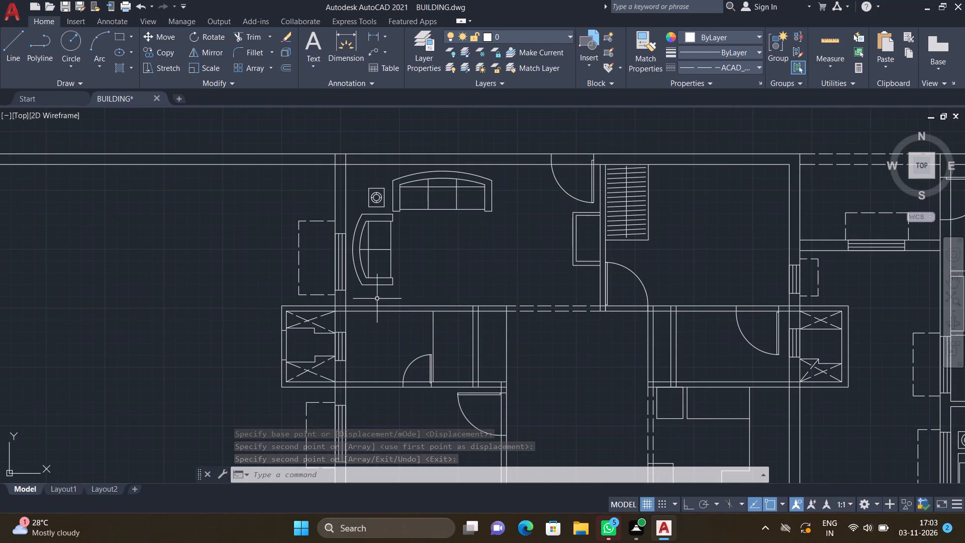
scroll(381, 208, "up", 2)
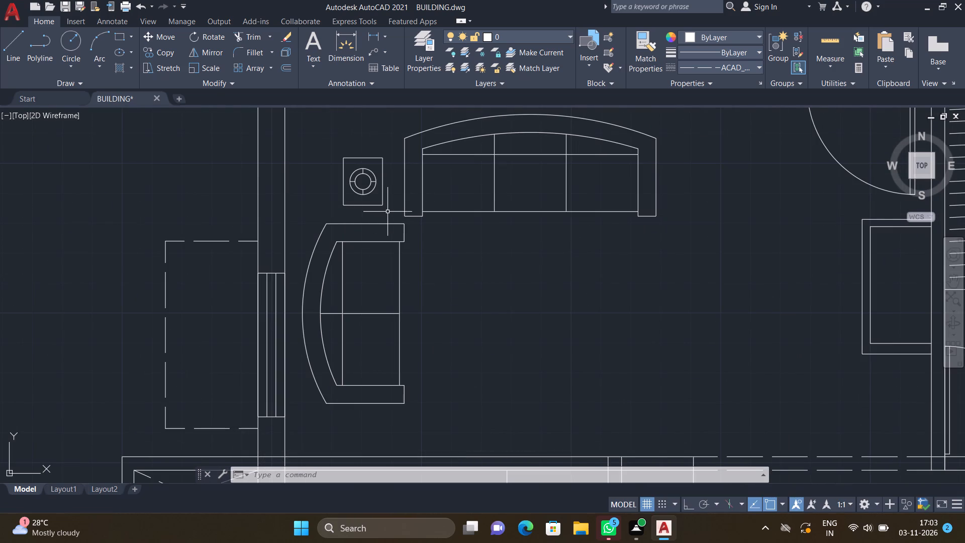
type("CO")
key("Return")
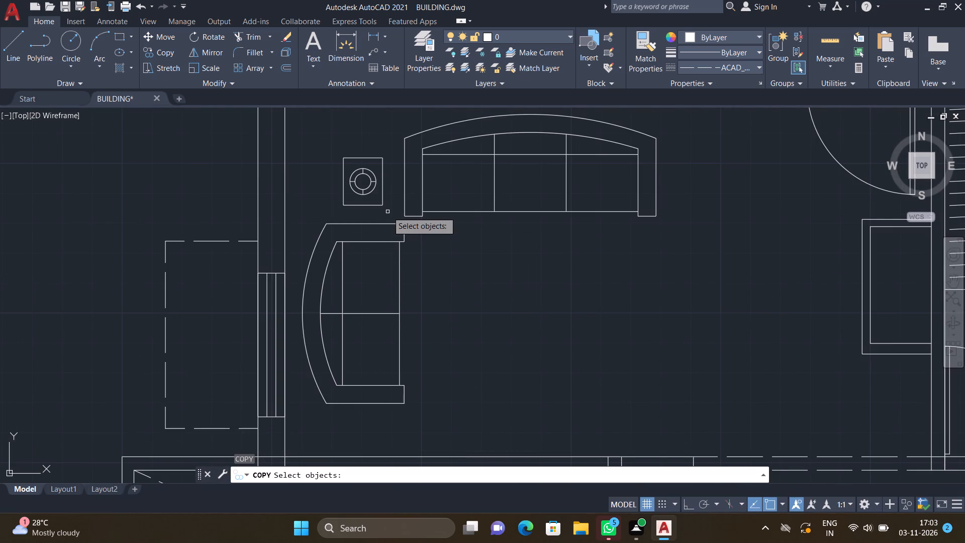
left_click(389, 212)
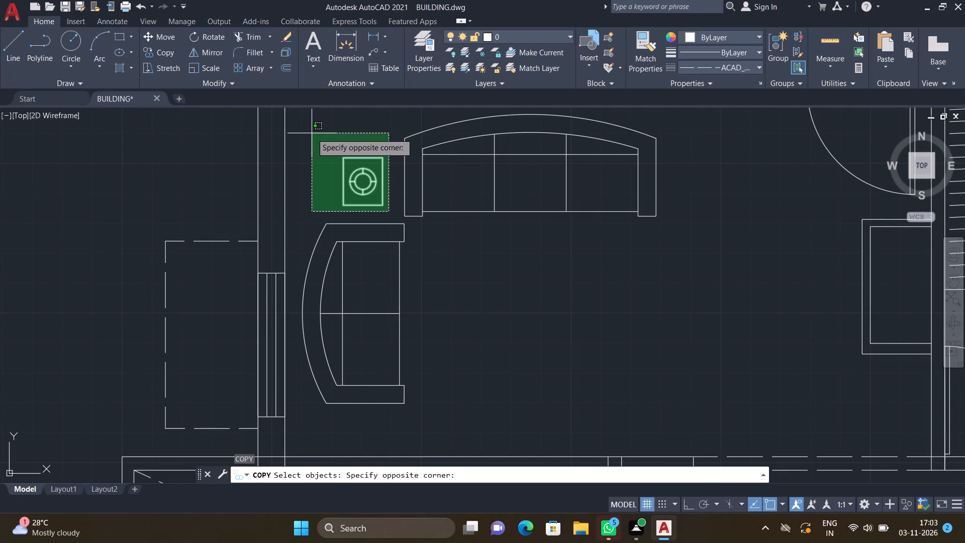
left_click(312, 133)
key("Return")
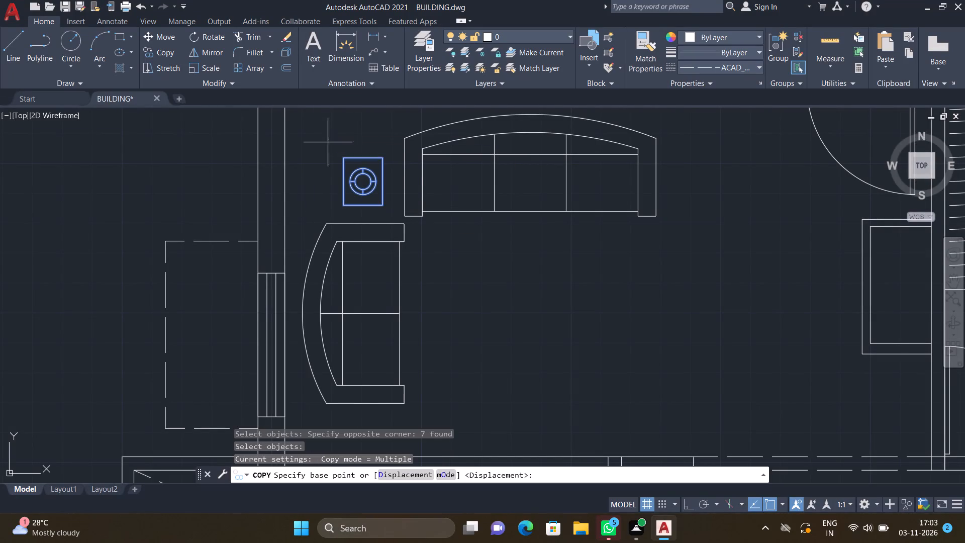
scroll(340, 160, "up", 3)
left_click_drag(344, 148, 349, 154)
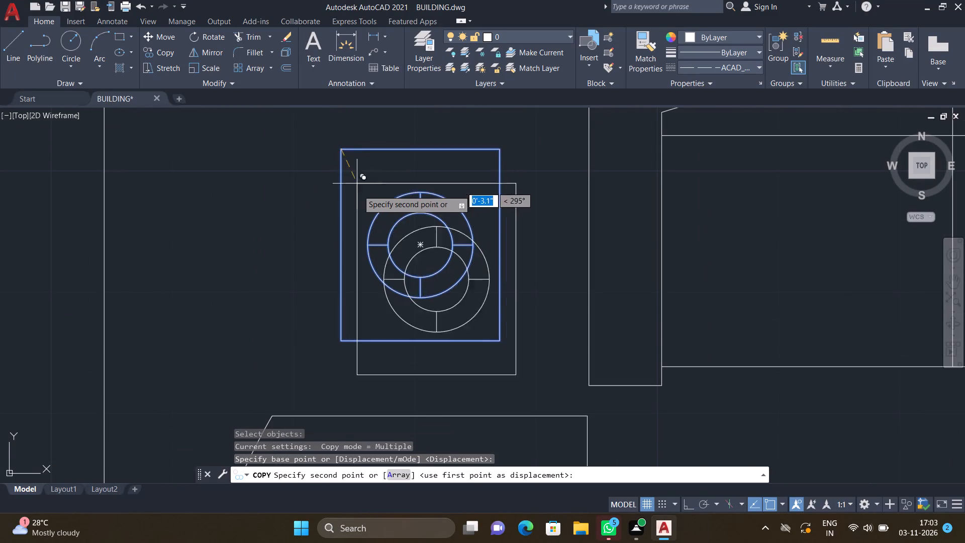
scroll(358, 191, "down", 4)
scroll(360, 340, "up", 2)
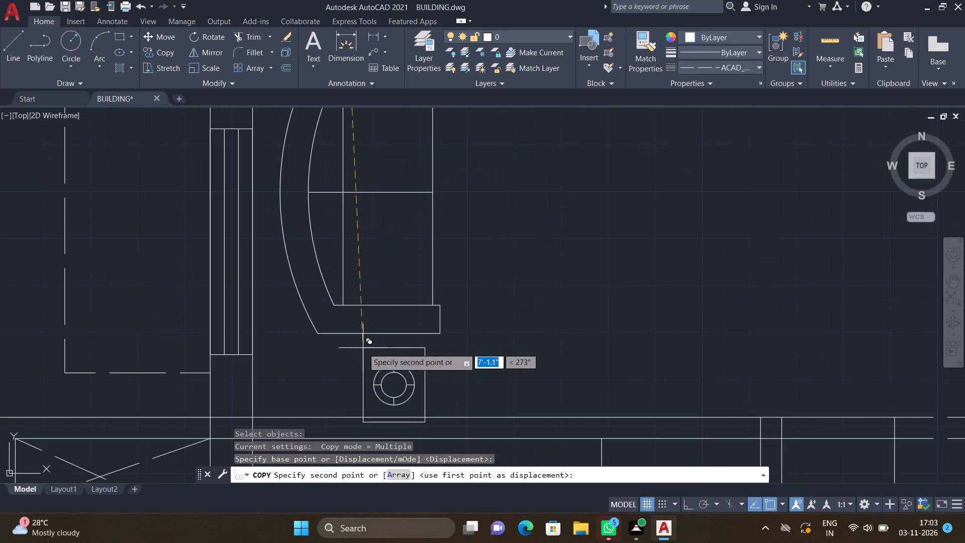
scroll(362, 345, "up", 3)
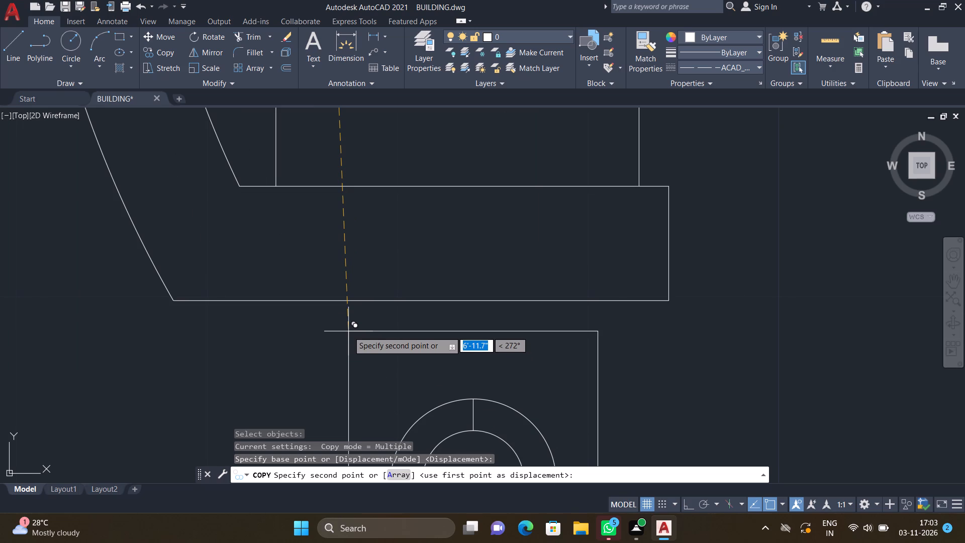
scroll(349, 328, "down", 2)
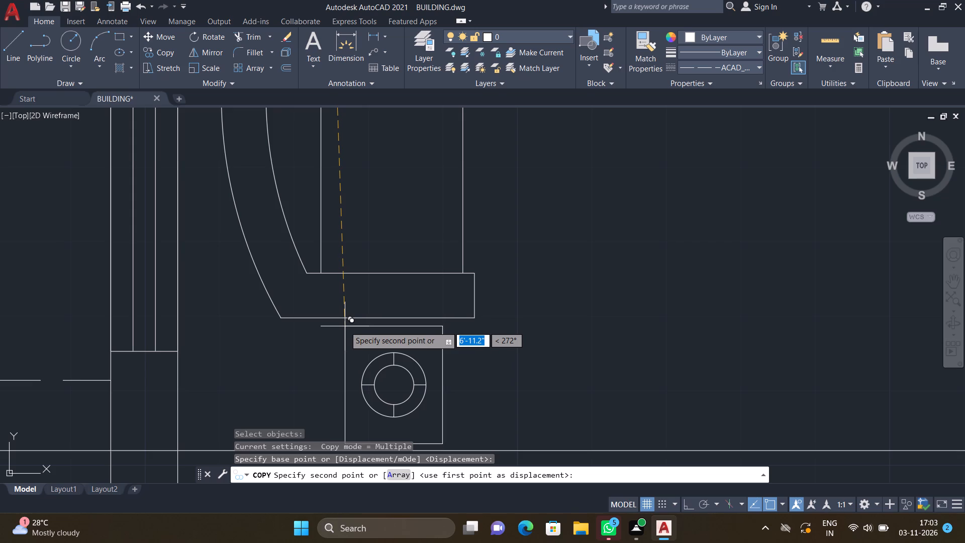
left_click(345, 326)
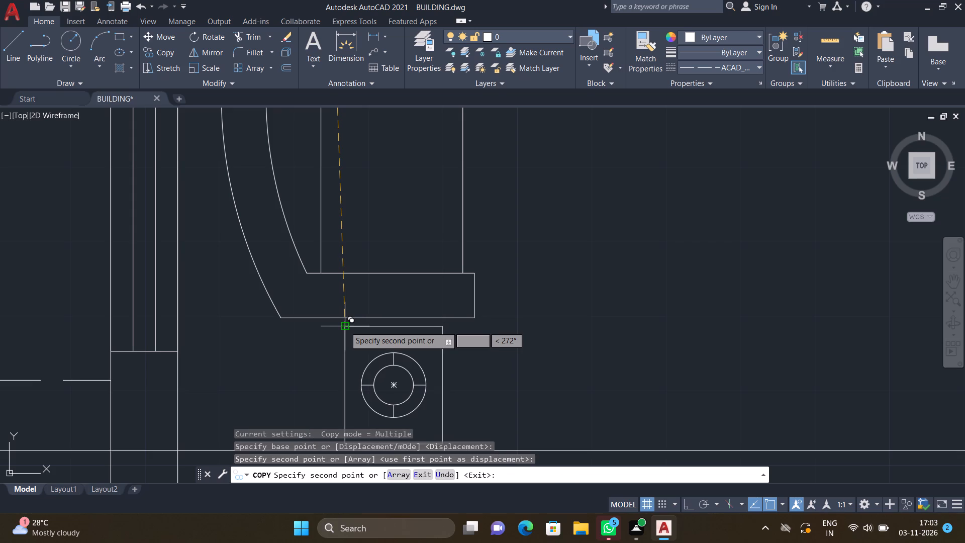
key("Return")
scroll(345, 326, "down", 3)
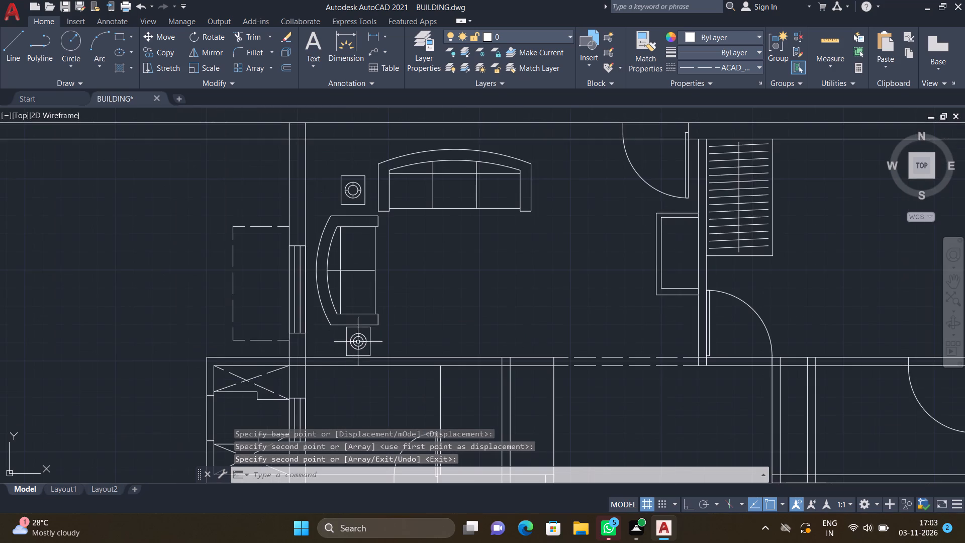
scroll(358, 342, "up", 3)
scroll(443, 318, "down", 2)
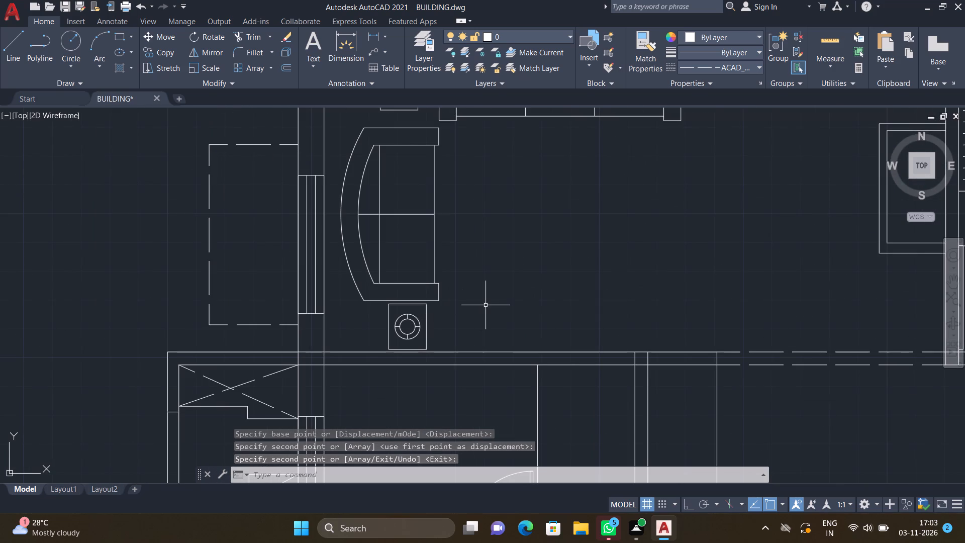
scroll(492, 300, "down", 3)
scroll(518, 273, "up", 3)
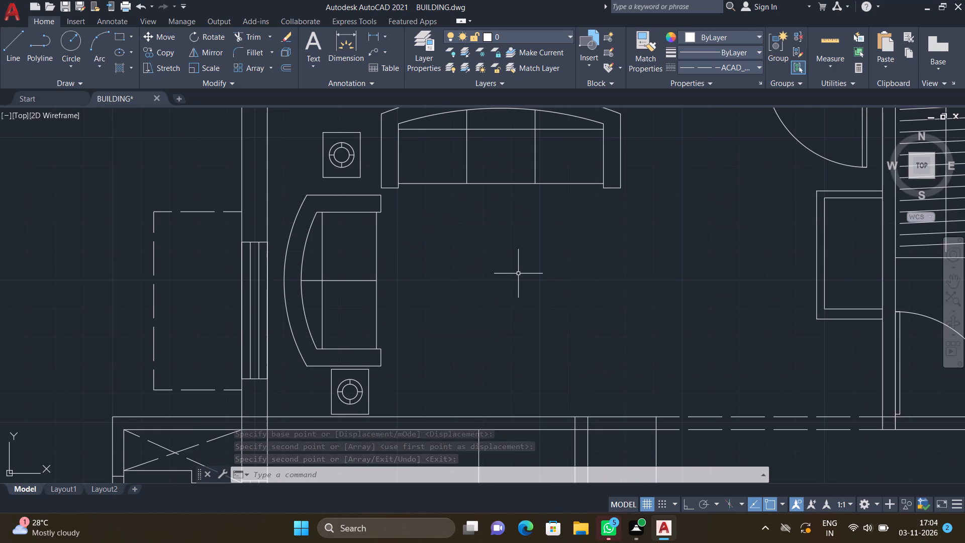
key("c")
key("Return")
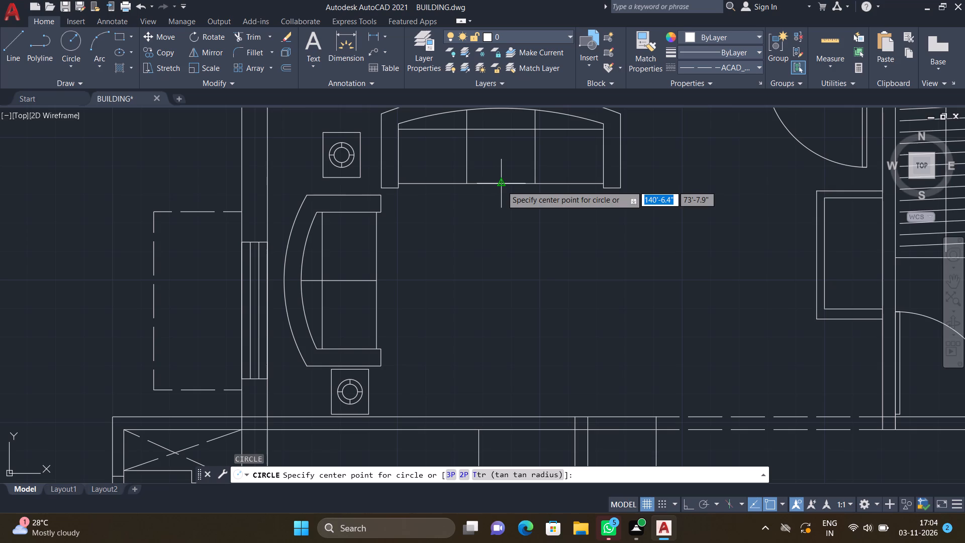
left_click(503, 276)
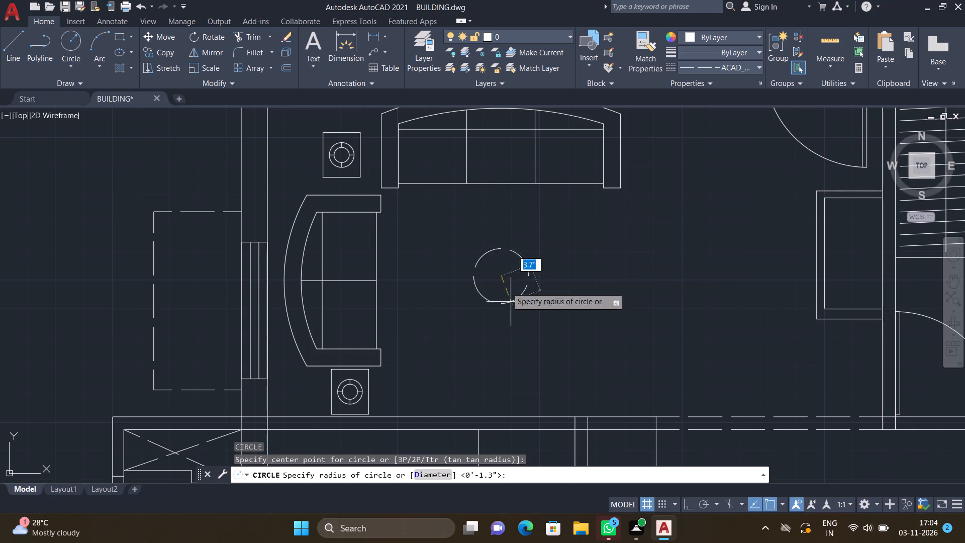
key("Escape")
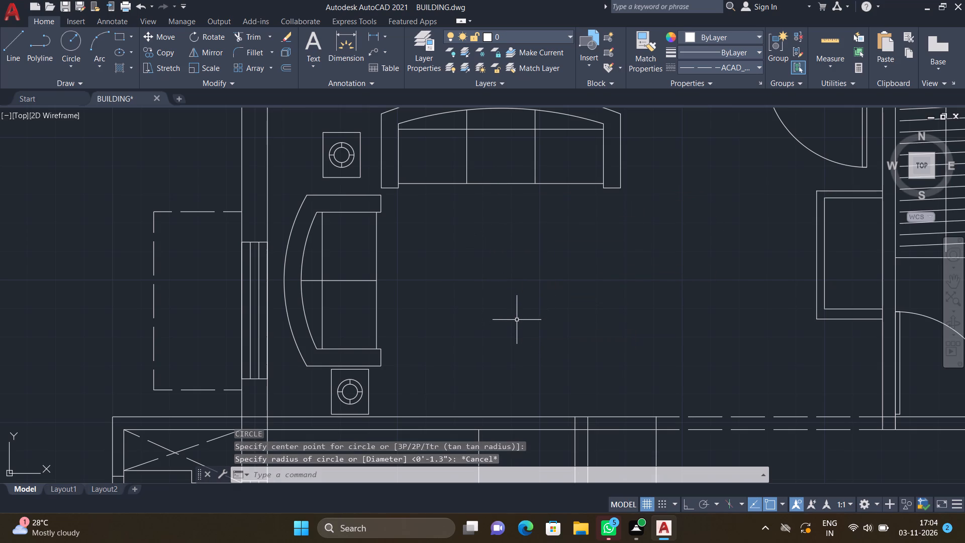
Draw a circular centre table with the Continuous linetype, centred below the three-seat sofa and to the right of the two-seat sofa.
left_click(722, 66)
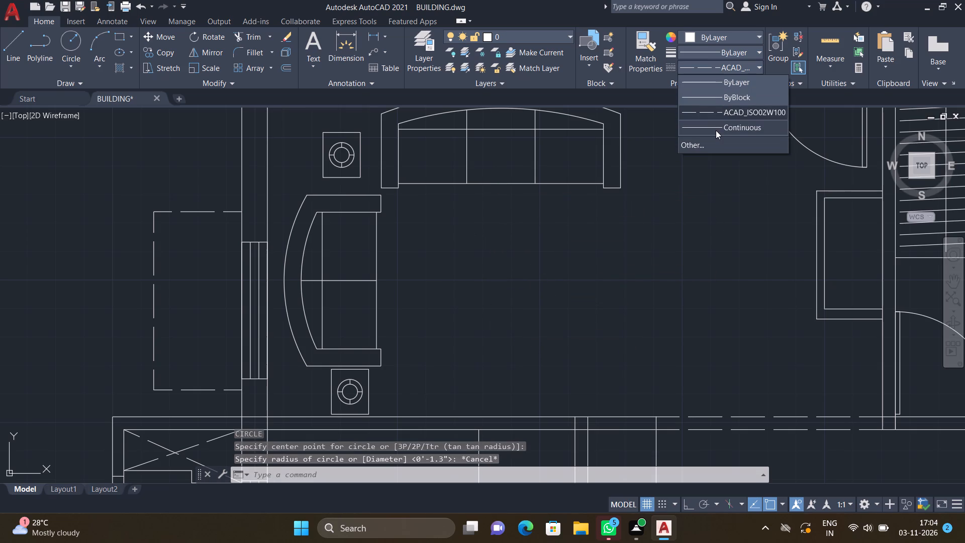
left_click(716, 128)
key("c")
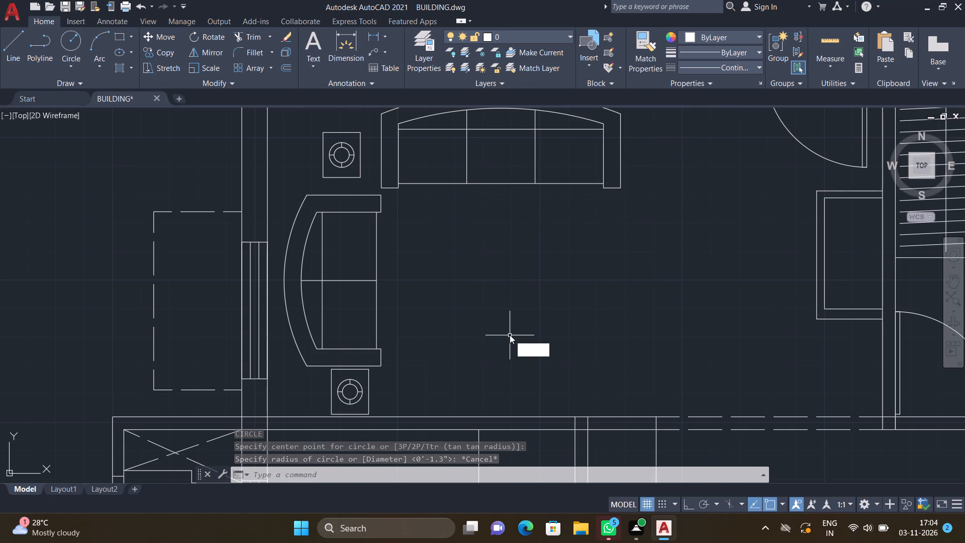
key("Return")
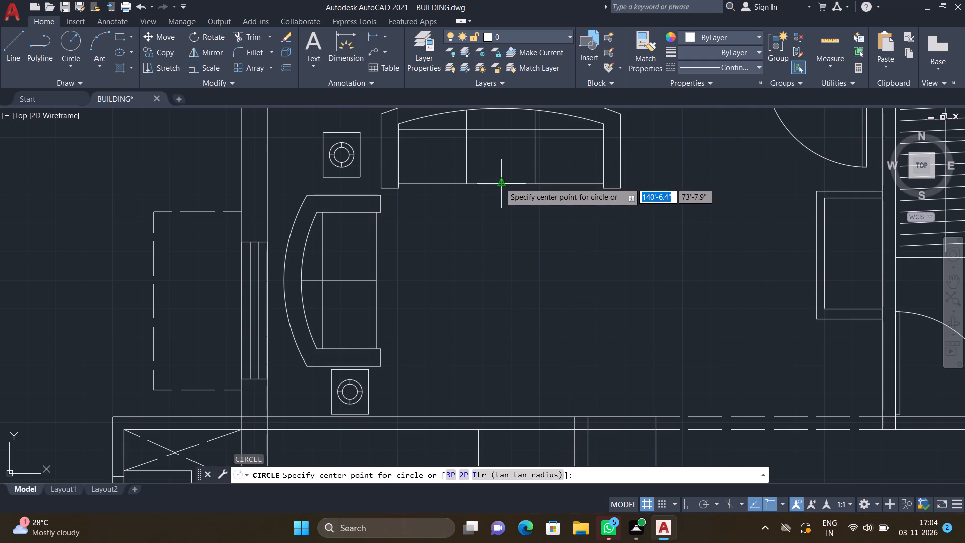
left_click(500, 280)
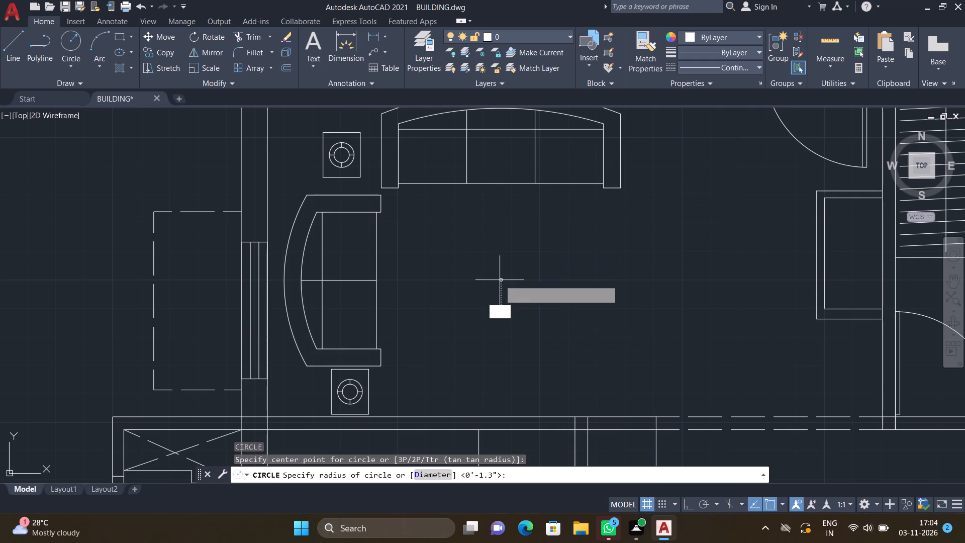
left_click(520, 329)
Copy the loose armchair block from outside the plan twice, side by side between the round table and the room's bottom wall, about 297' away.
scroll(484, 294, "down", 2)
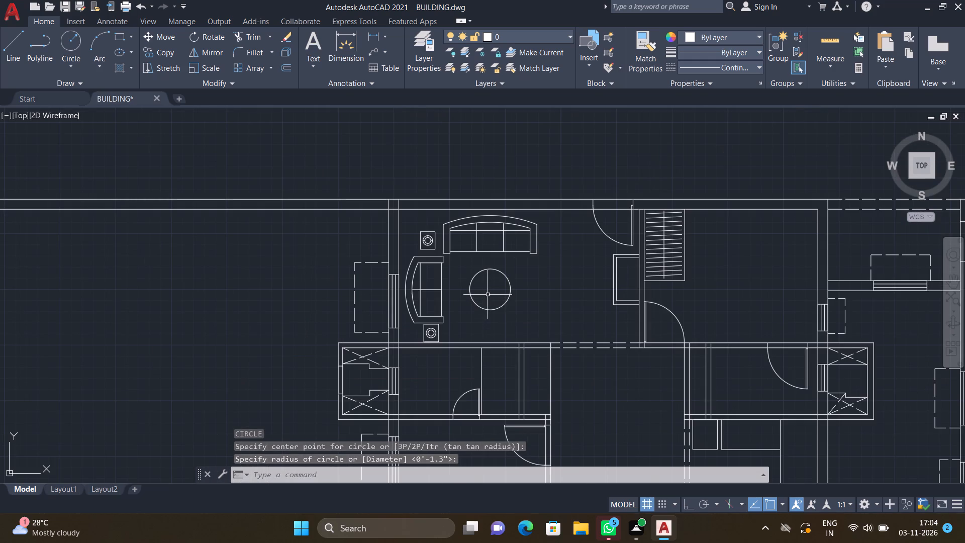
middle_click_drag(482, 336, 436, 317)
scroll(436, 316, "down", 3)
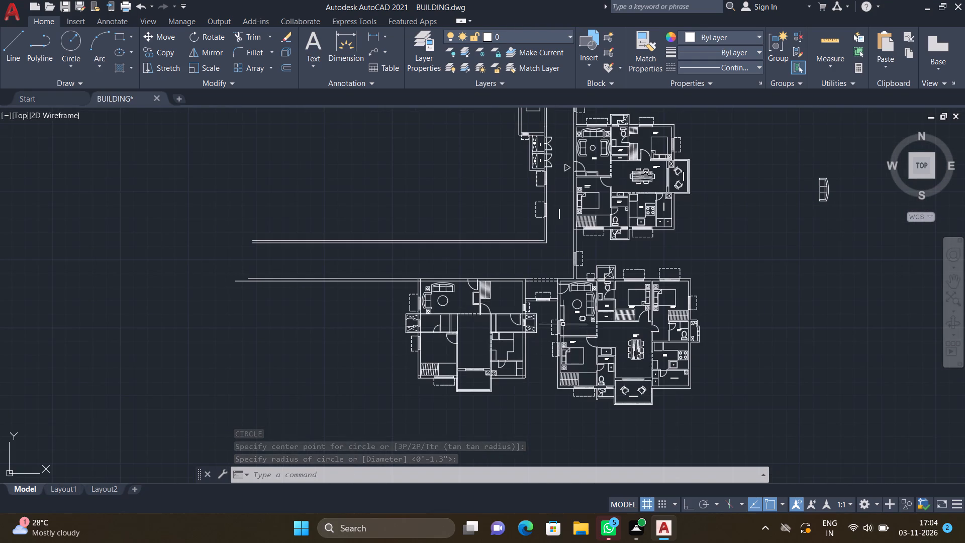
middle_click_drag(613, 268, 548, 326)
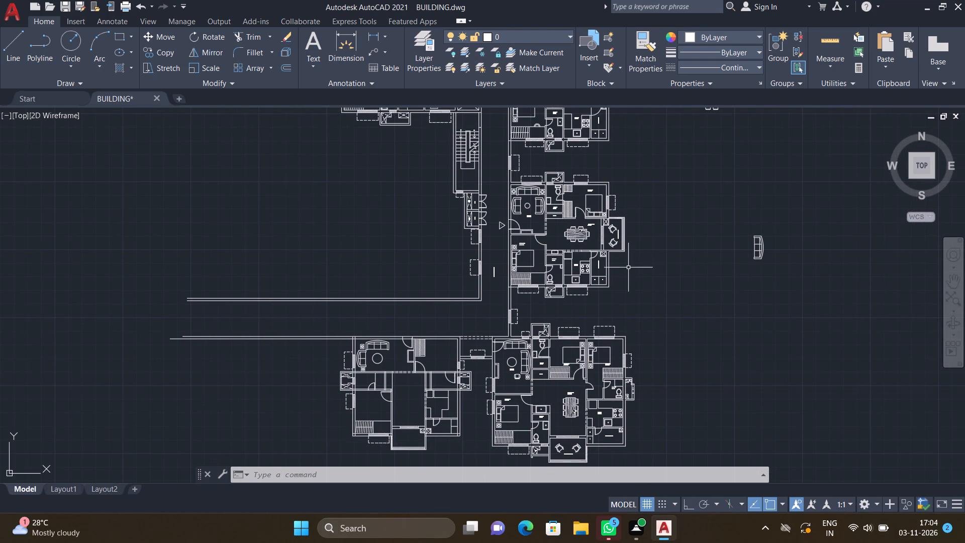
middle_click_drag(573, 309, 564, 329)
scroll(589, 290, "down", 2)
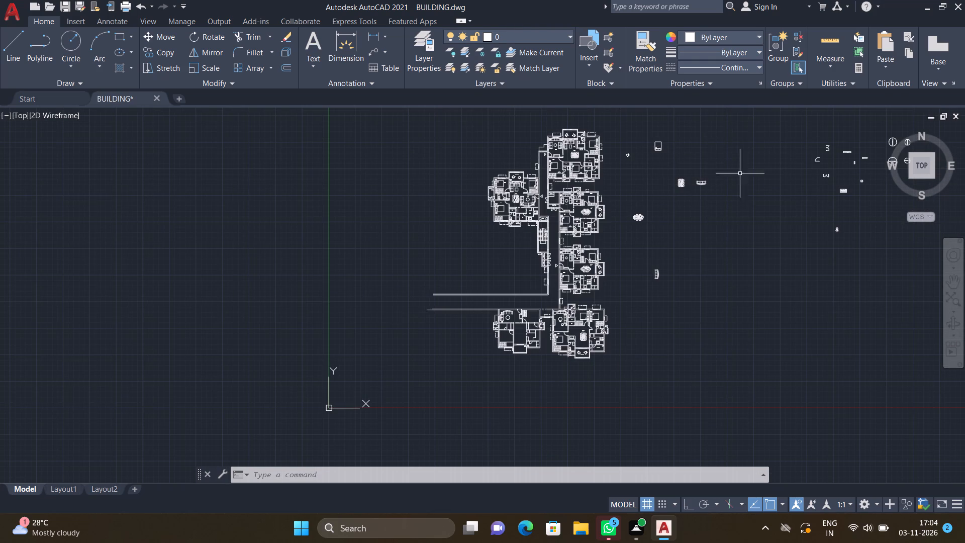
middle_click_drag(715, 178, 542, 227)
scroll(701, 208, "up", 3)
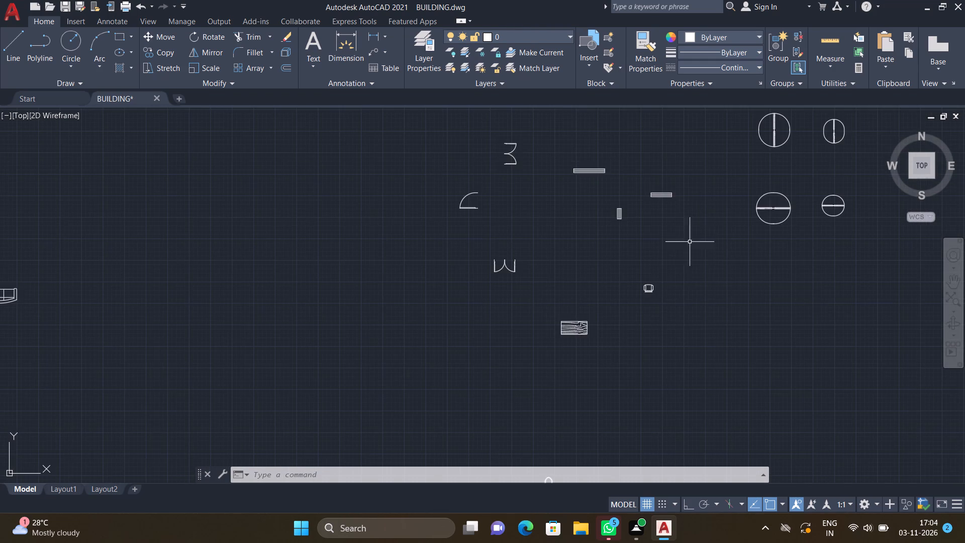
scroll(661, 298, "up", 2)
type("CO")
key("Return")
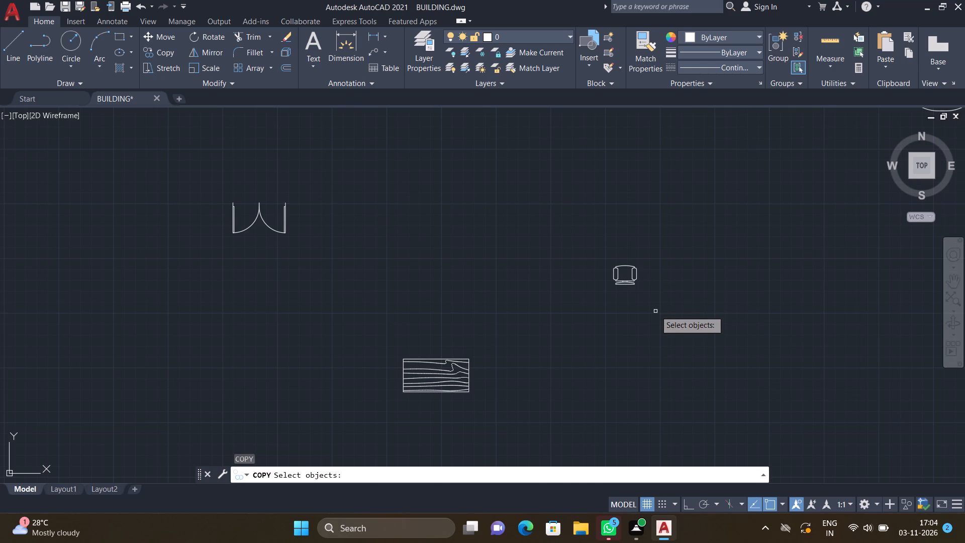
left_click_drag(654, 310, 642, 302)
left_click(566, 222)
key("Return")
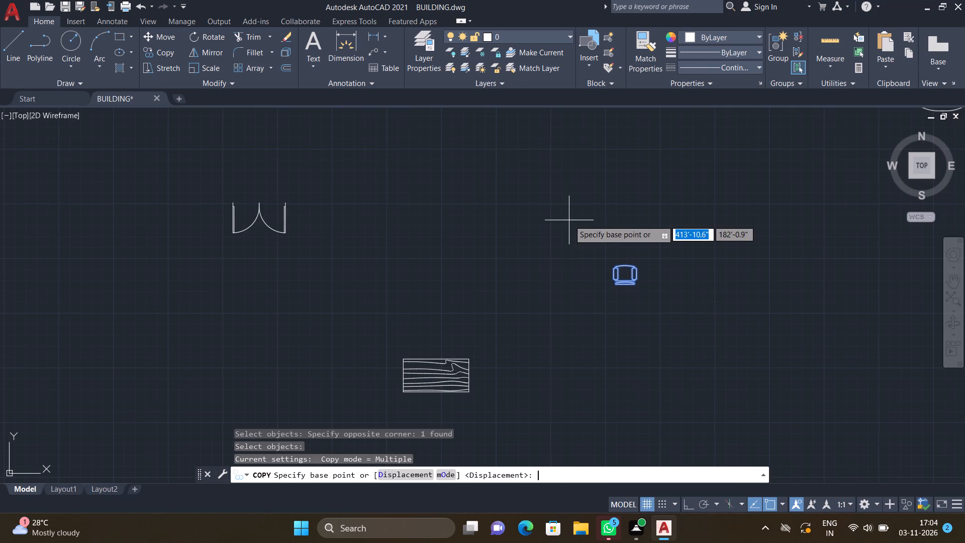
scroll(645, 292, "up", 2)
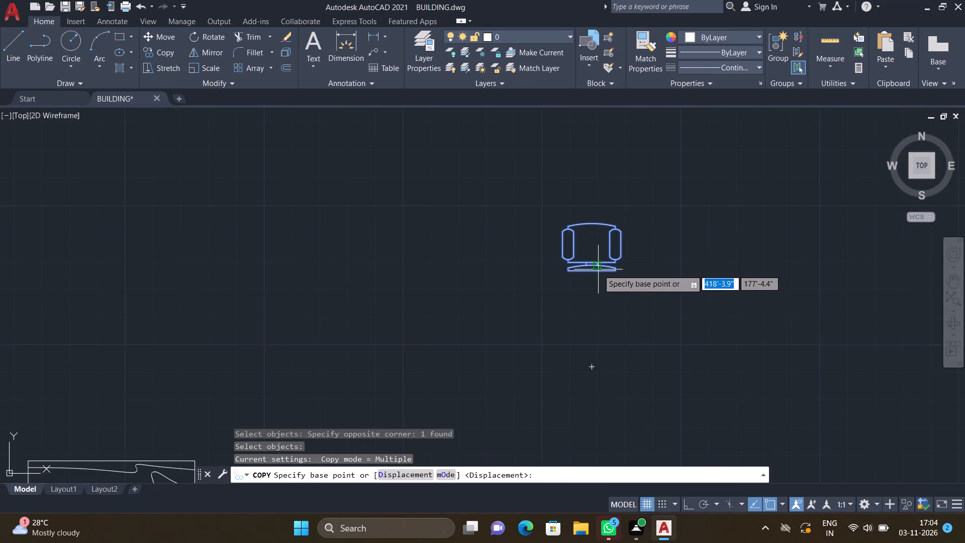
left_click(593, 270)
scroll(594, 271, "down", 4)
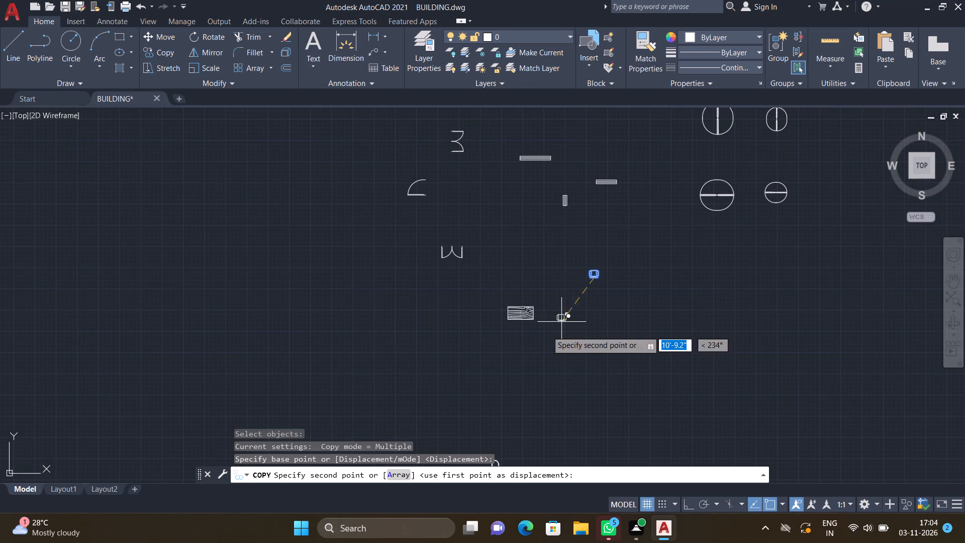
scroll(536, 340, "down", 4)
scroll(407, 375, "down", 3)
scroll(366, 412, "up", 4)
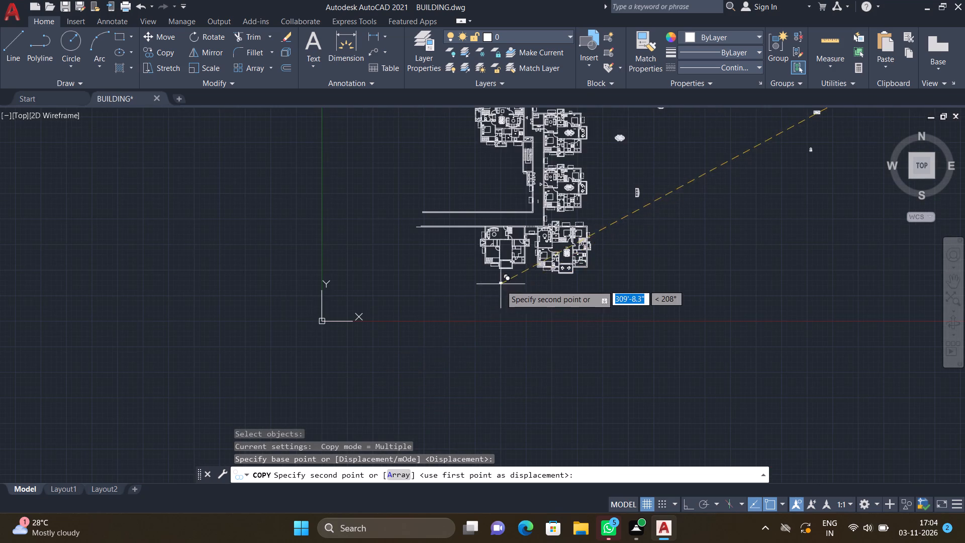
scroll(500, 286, "up", 3)
scroll(447, 257, "down", 1)
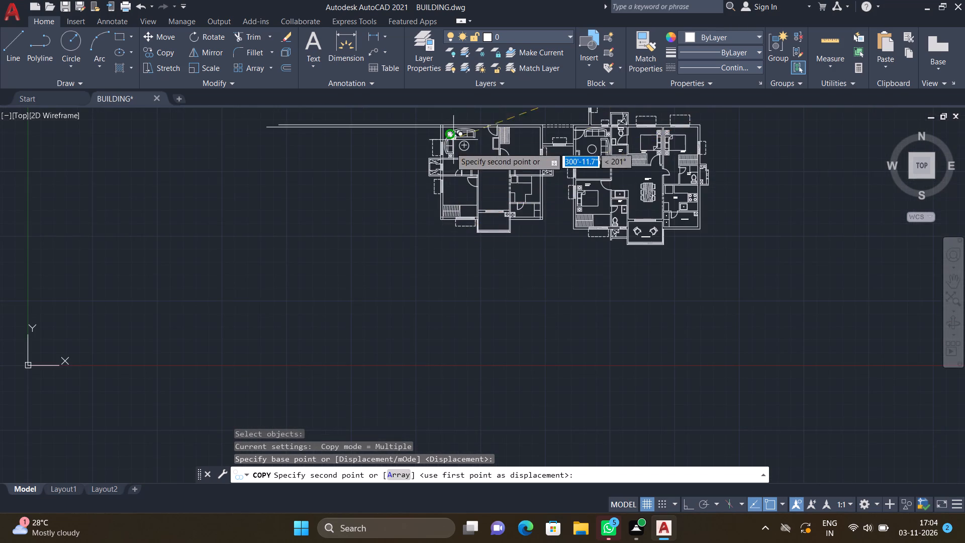
scroll(450, 152, "up", 3)
scroll(496, 159, "up", 2)
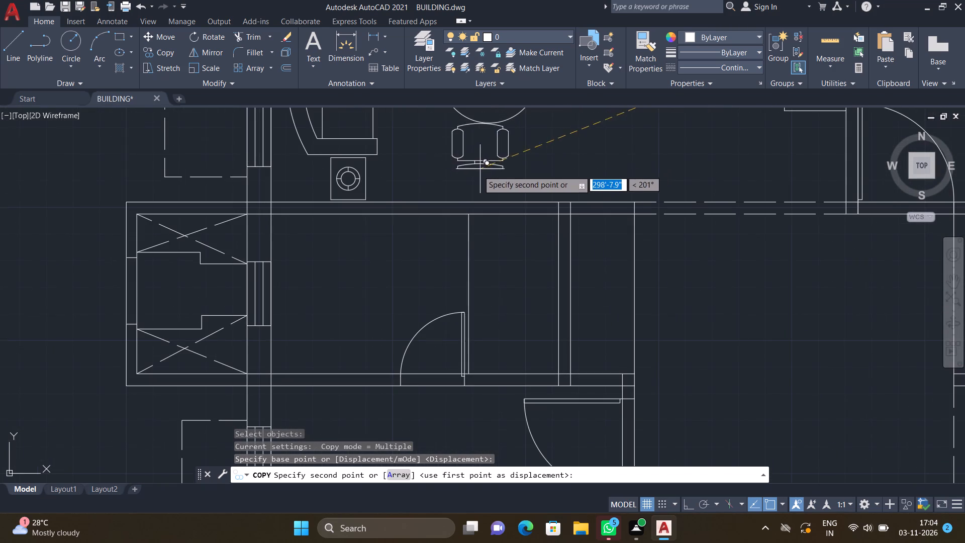
left_click(464, 187)
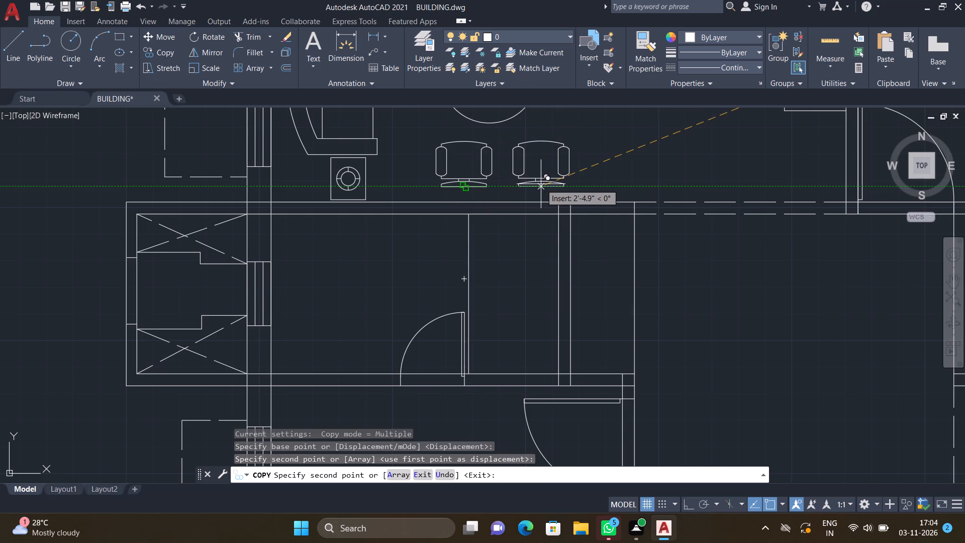
scroll(539, 183, "up", 1)
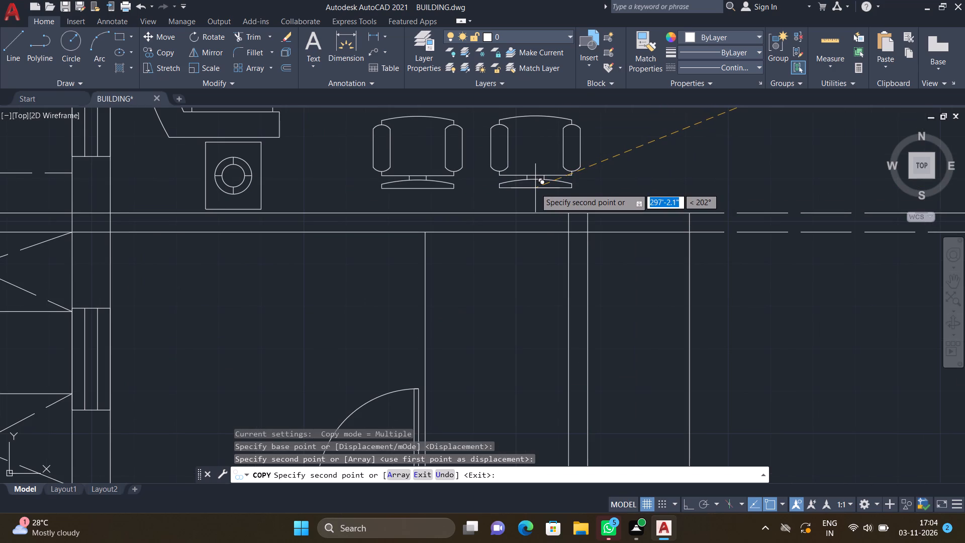
left_click(535, 188)
key("Return")
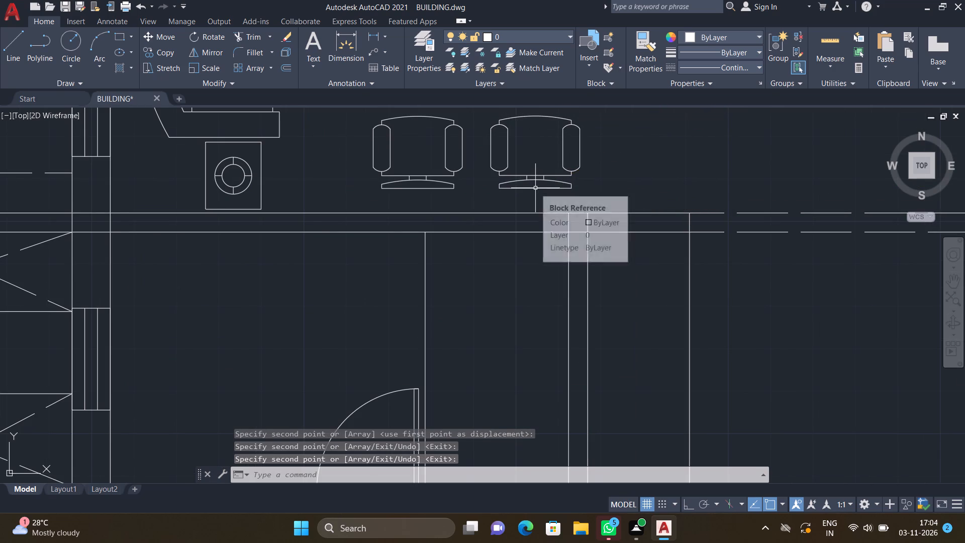
Copy the double bed from the upper unit's BEDROOM-1 into the new unit's upper-right room, between wardrobe and right wall, about 66'-5" away.
scroll(534, 186, "down", 2)
scroll(491, 250, "down", 2)
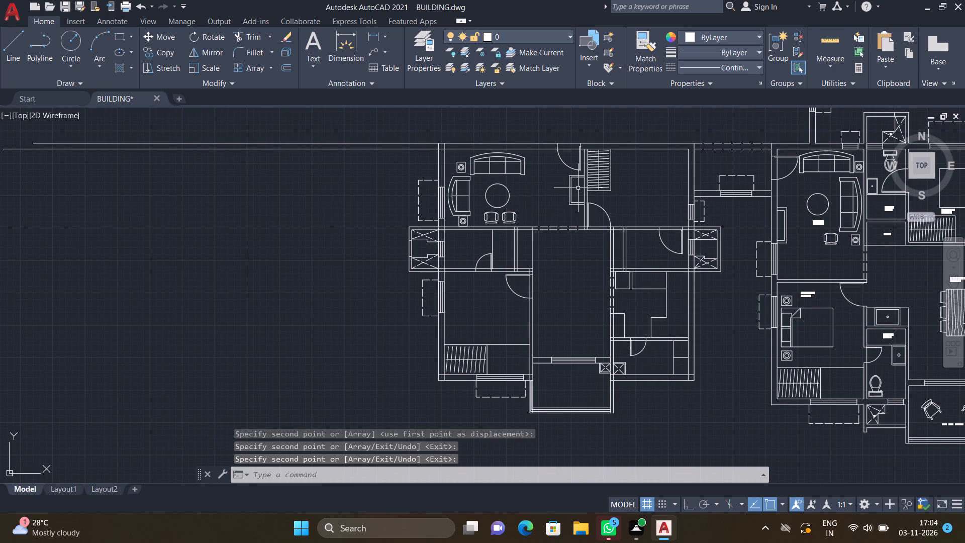
scroll(494, 221, "down", 3)
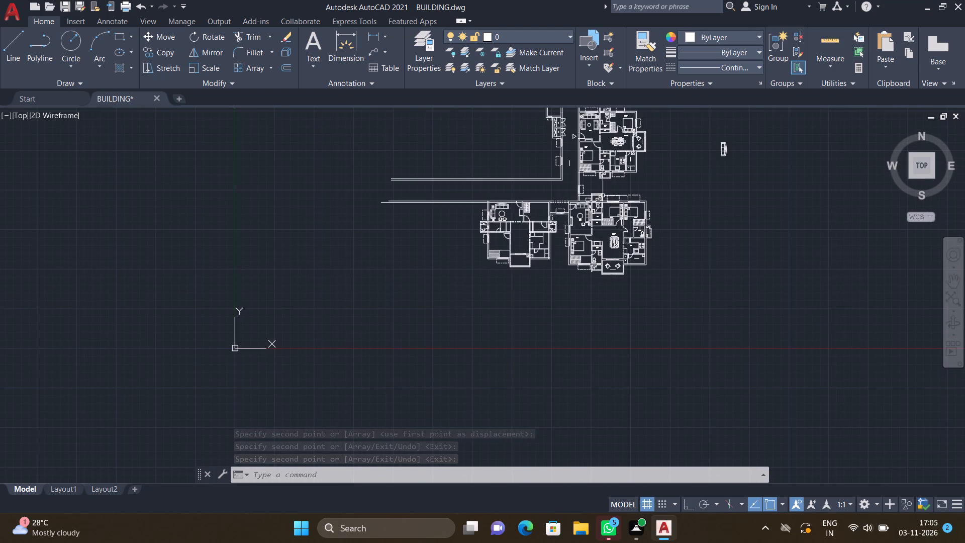
middle_click_drag(592, 189, 503, 299)
scroll(540, 238, "up", 4)
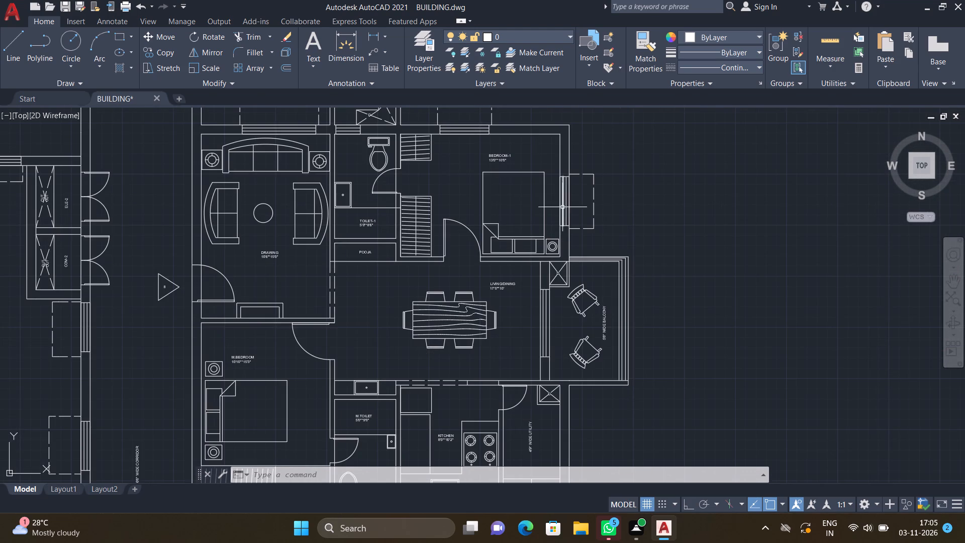
scroll(552, 210, "up", 2)
type("CO")
key("Return")
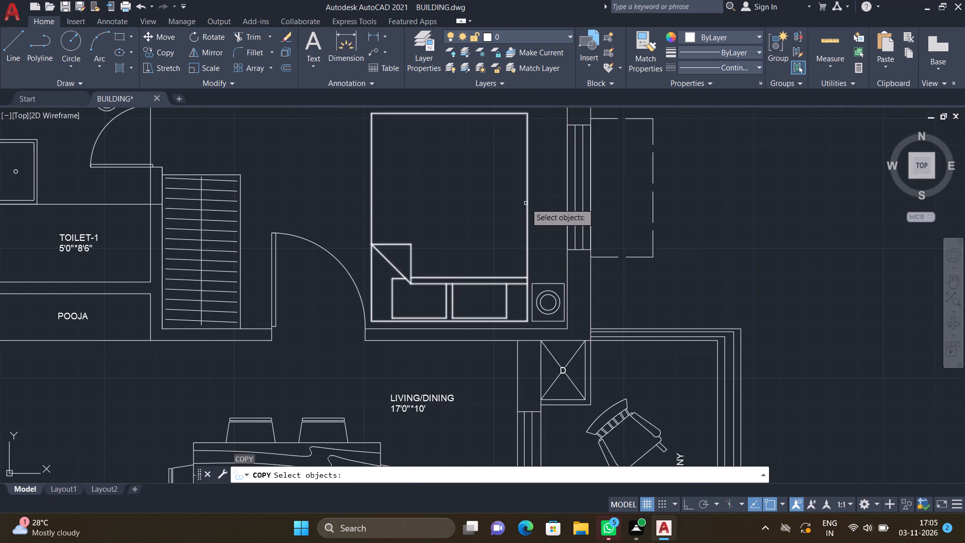
left_click(526, 203)
key("Return")
scroll(515, 193, "down", 2)
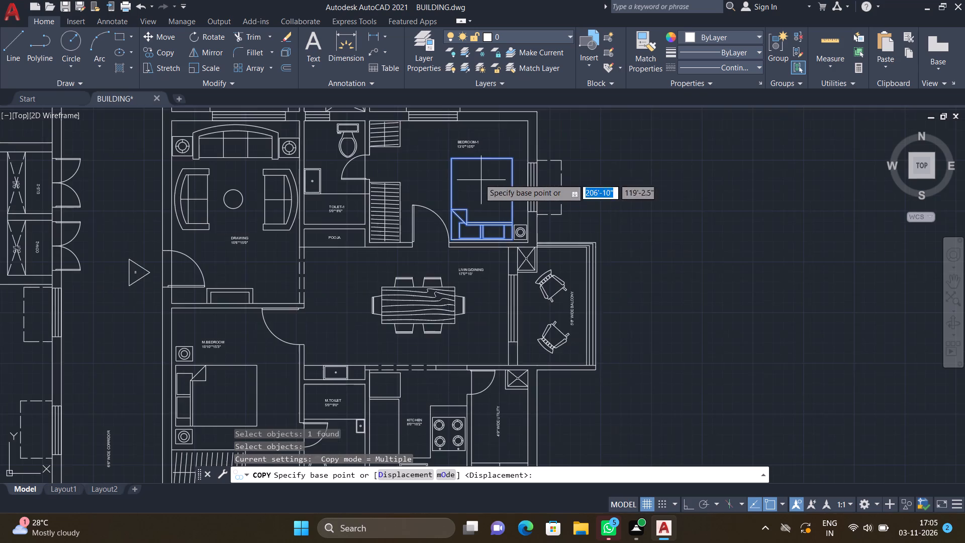
scroll(479, 158, "up", 2)
left_click(479, 157)
scroll(453, 223, "down", 5)
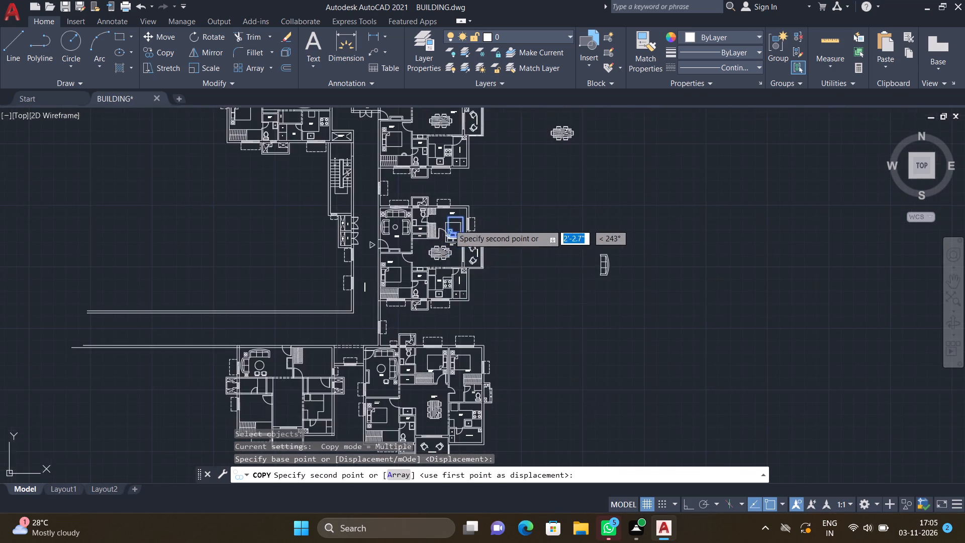
scroll(403, 265, "down", 4)
scroll(367, 323, "up", 2)
scroll(392, 246, "up", 3)
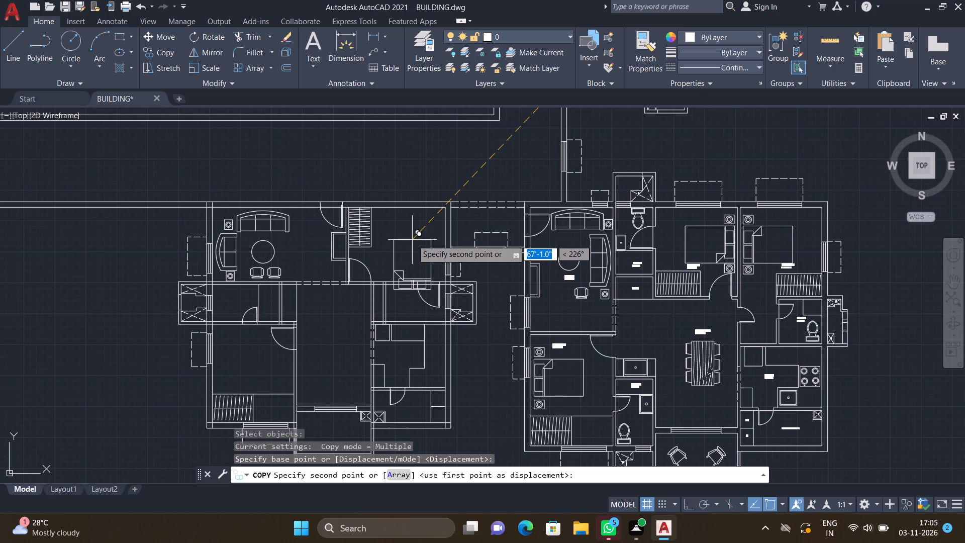
scroll(410, 234, "up", 2)
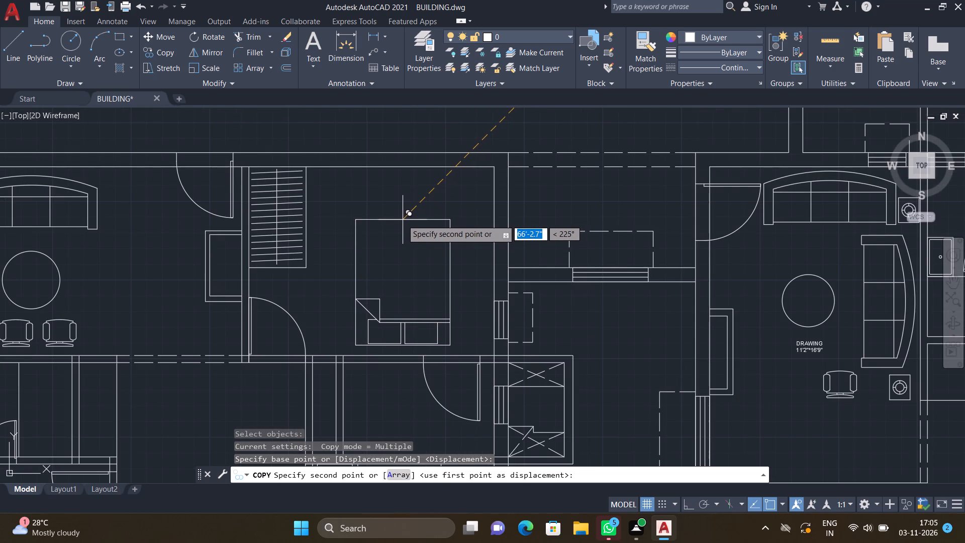
left_click(398, 220)
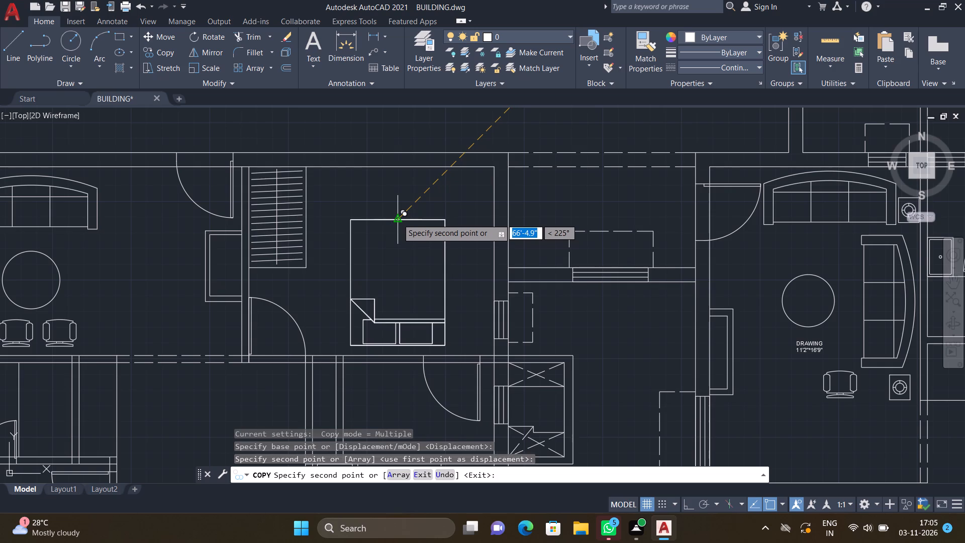
key("Return")
Copy the toilet fixture from an upper unit's TOILET-1 to the upper-left corner of the new unit's left toilet room, about 119'-4" away.
scroll(401, 225, "down", 3)
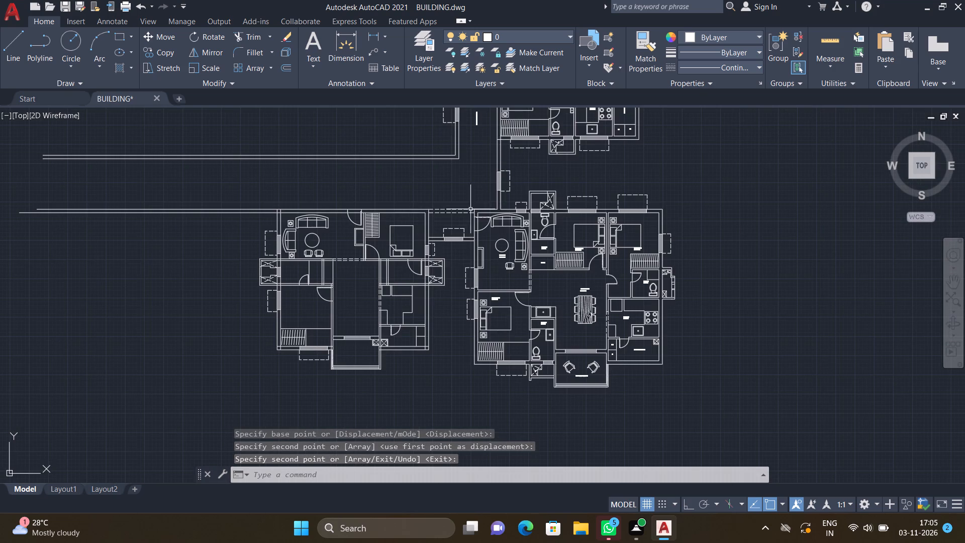
scroll(472, 245, "down", 2)
middle_click(525, 258)
middle_click(525, 260)
scroll(525, 259, "down", 3)
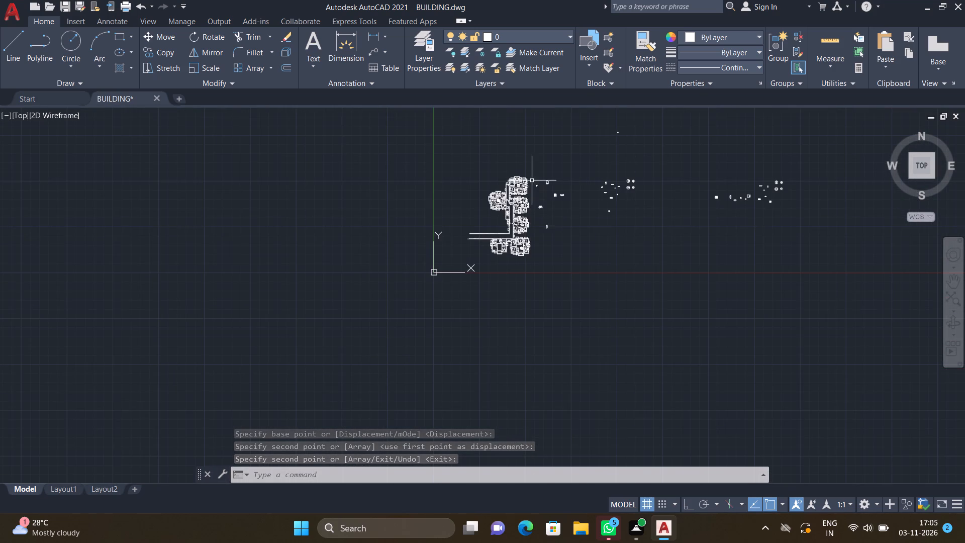
scroll(528, 181, "up", 3)
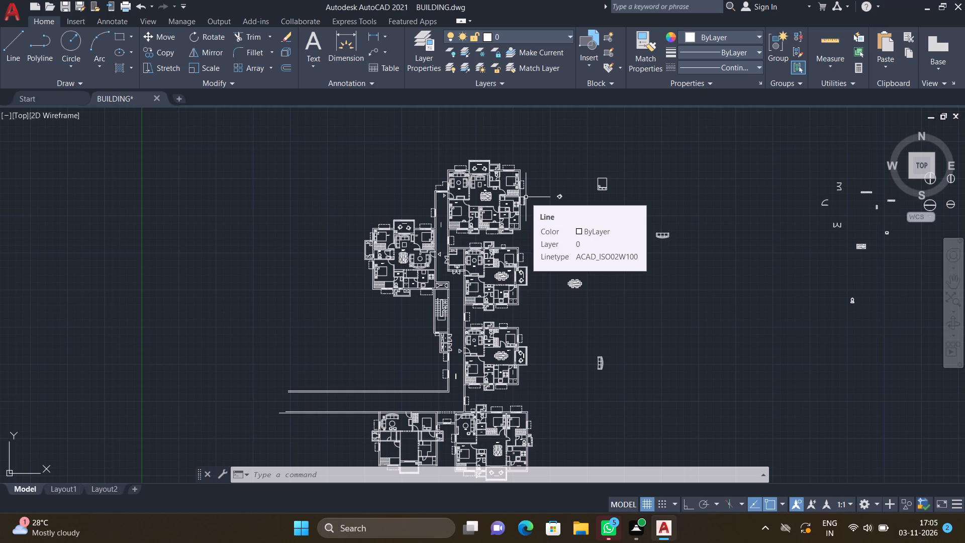
scroll(492, 206, "down", 2)
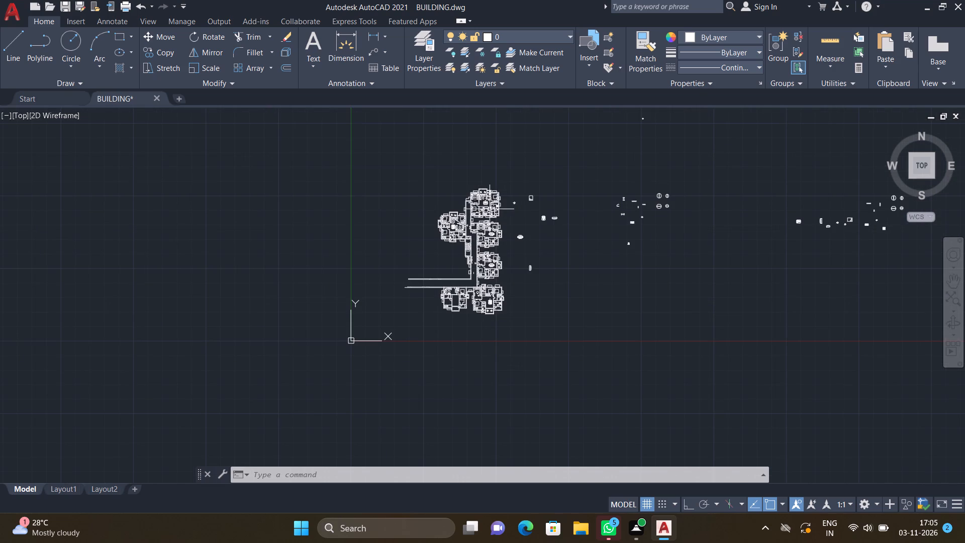
scroll(472, 220, "up", 3)
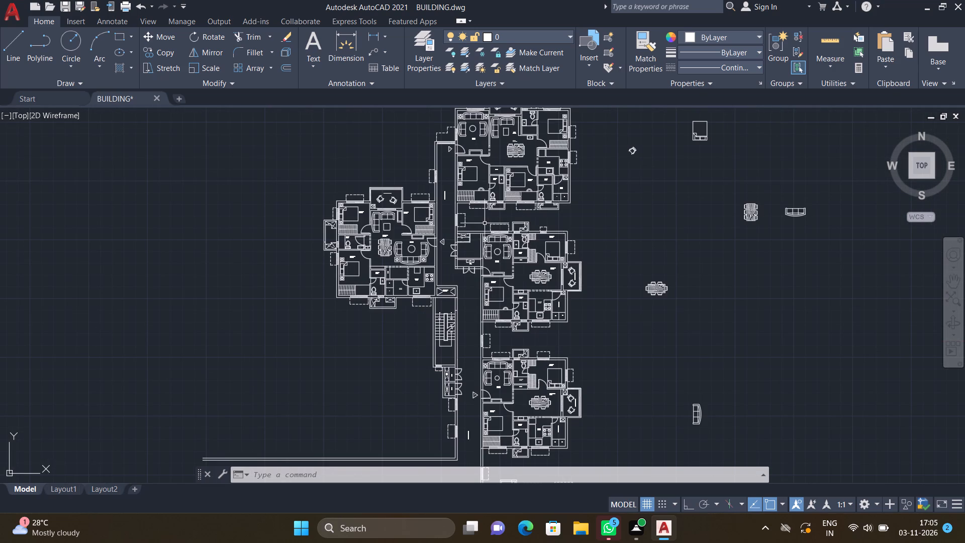
scroll(533, 243, "up", 6)
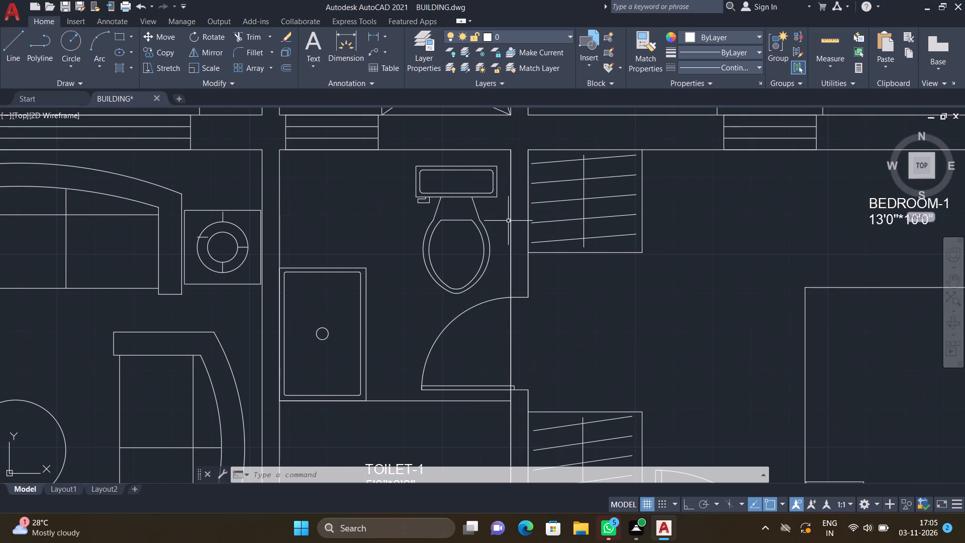
type("CO")
key("Return")
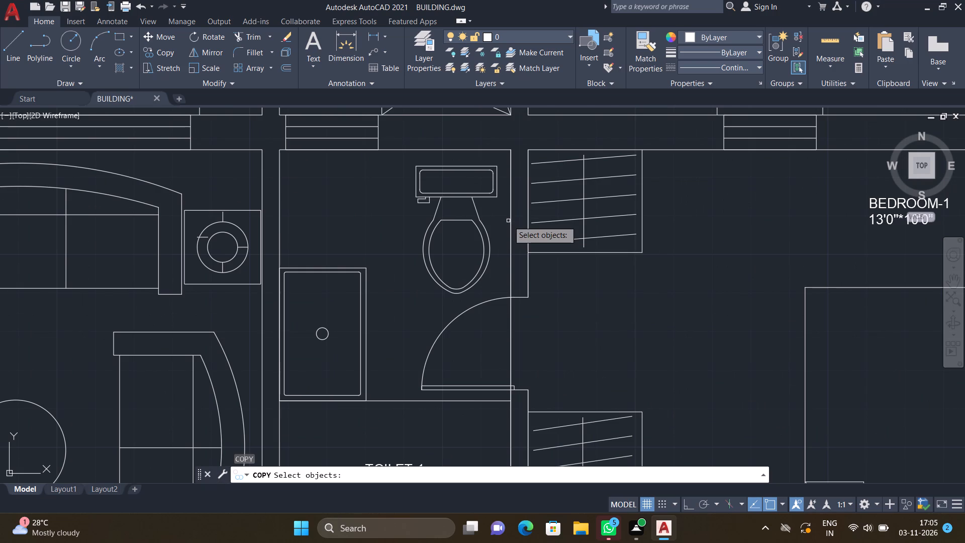
left_click(491, 253)
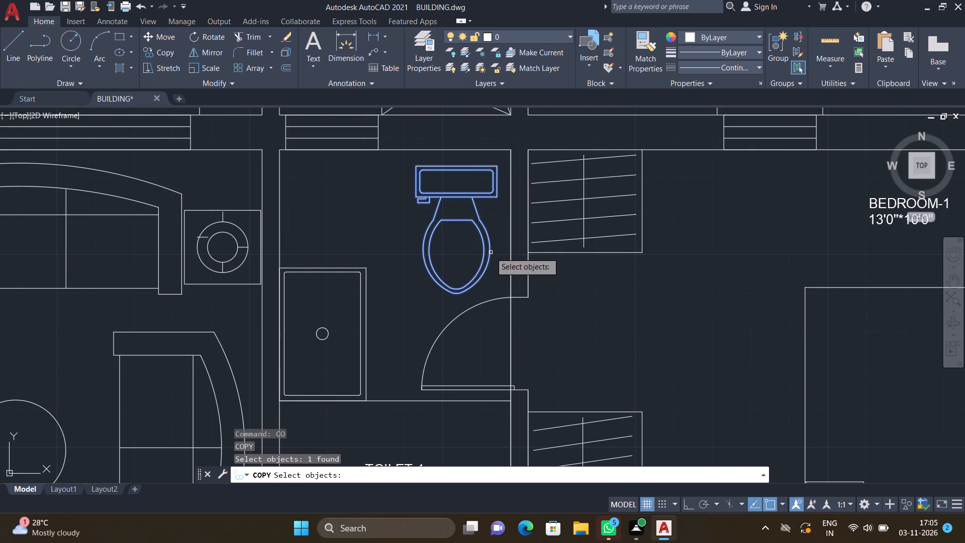
key("Return")
scroll(491, 252, "up", 1)
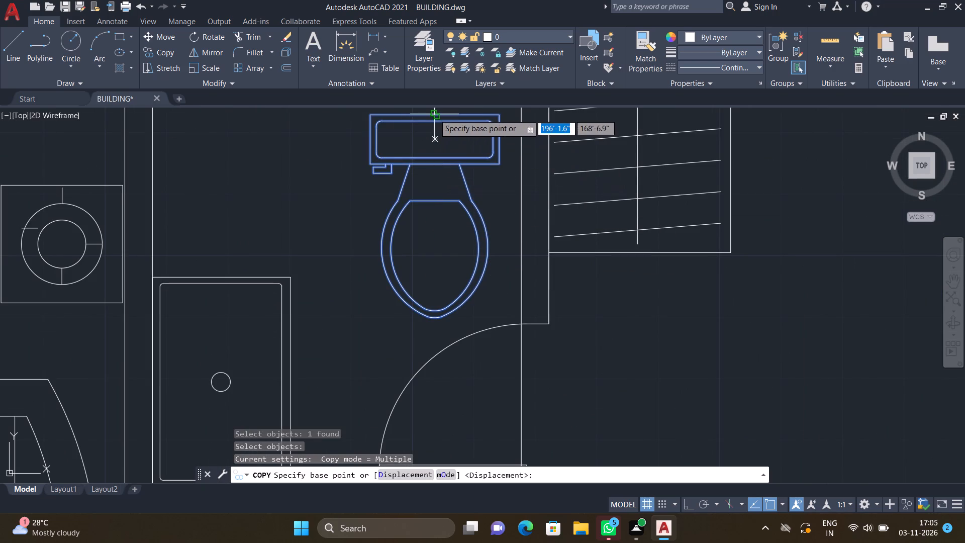
left_click_drag(434, 114, 437, 119)
scroll(448, 219, "down", 5)
scroll(374, 337, "down", 4)
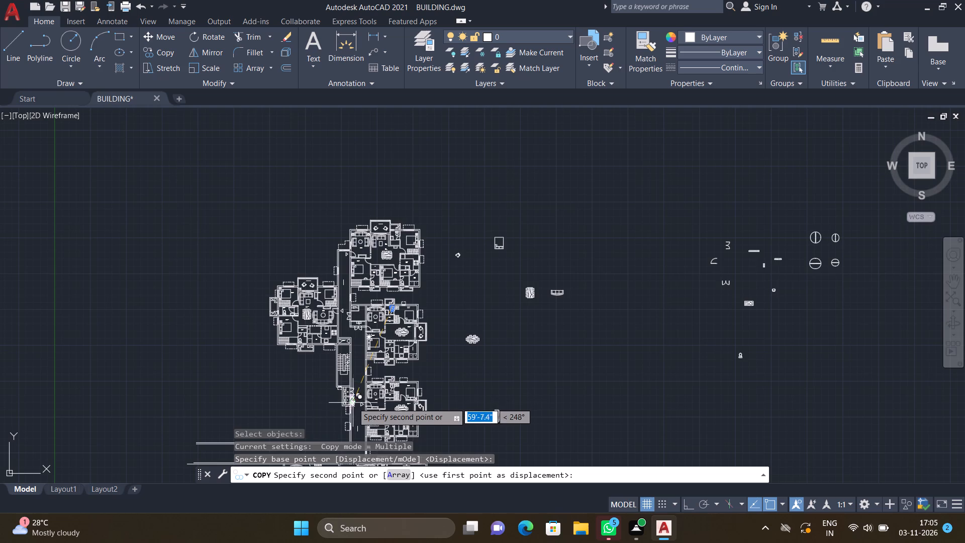
middle_click_drag(350, 404, 341, 326)
scroll(341, 321, "down", 4)
scroll(332, 341, "up", 4)
scroll(339, 301, "up", 3)
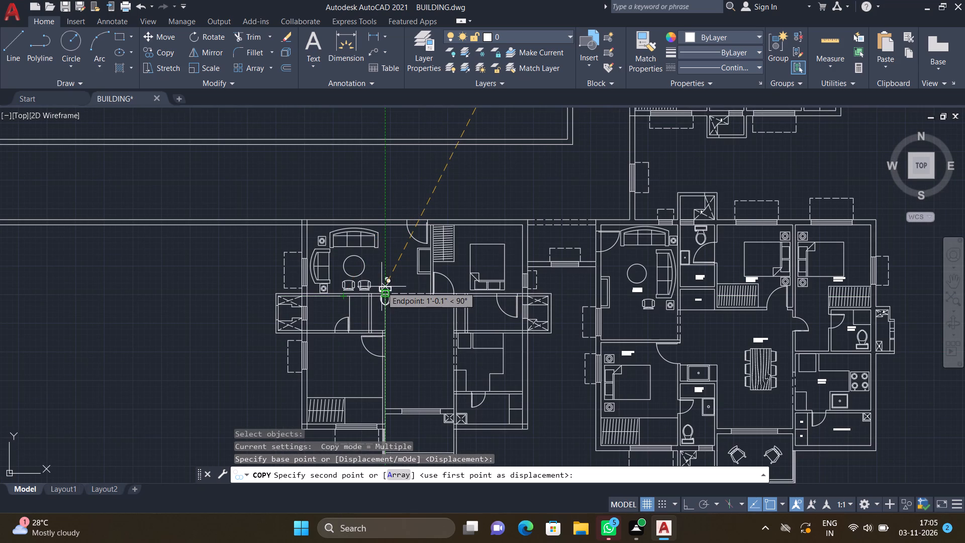
scroll(382, 274, "down", 1)
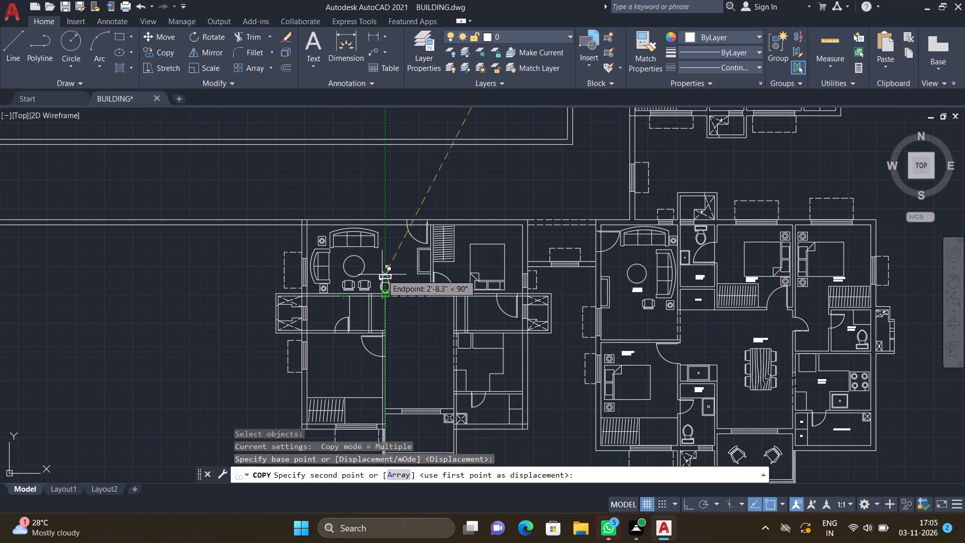
scroll(393, 262, "up", 3)
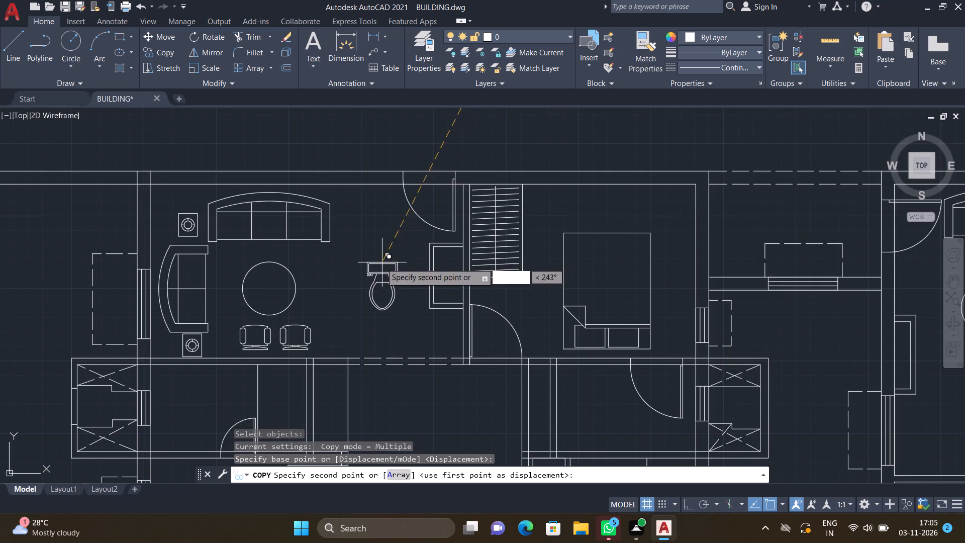
scroll(368, 268, "down", 2)
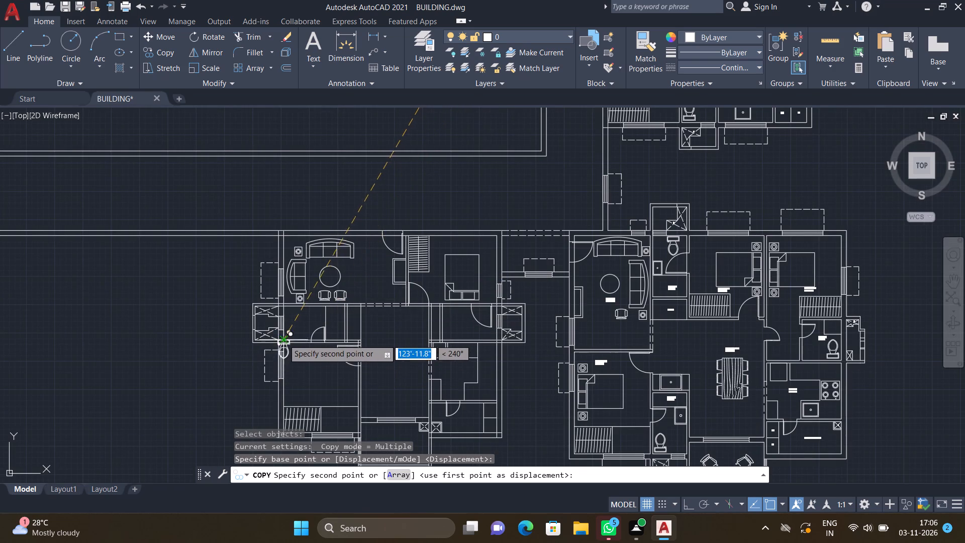
scroll(283, 339, "up", 3)
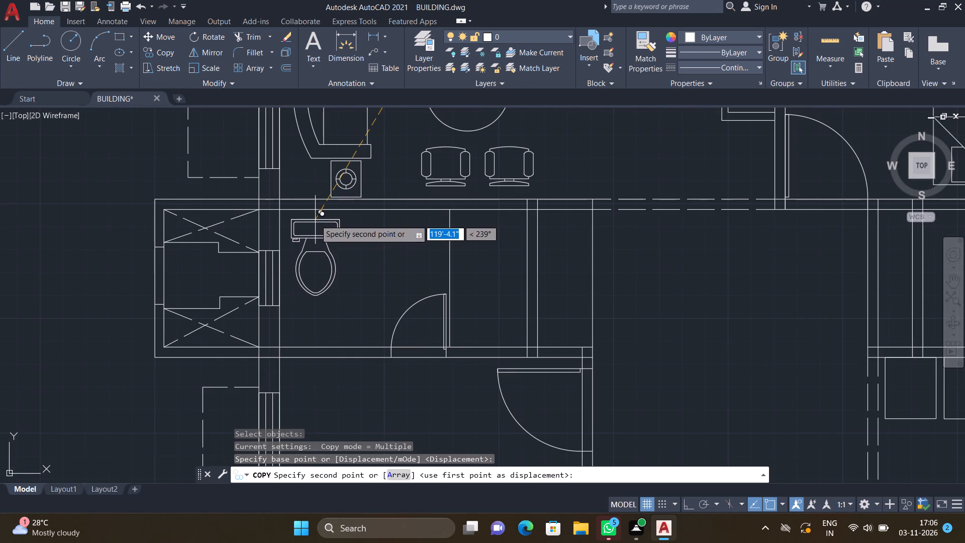
left_click(315, 220)
key("Return")
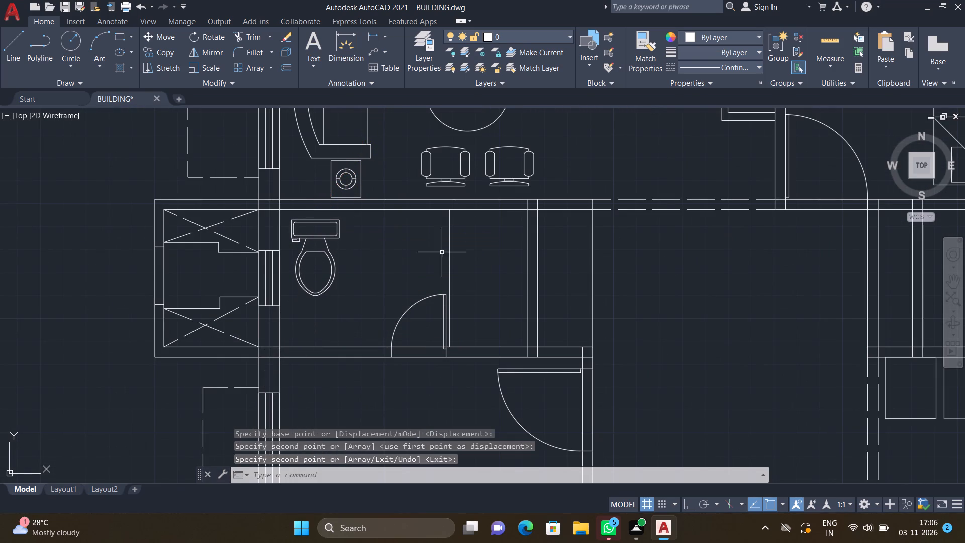
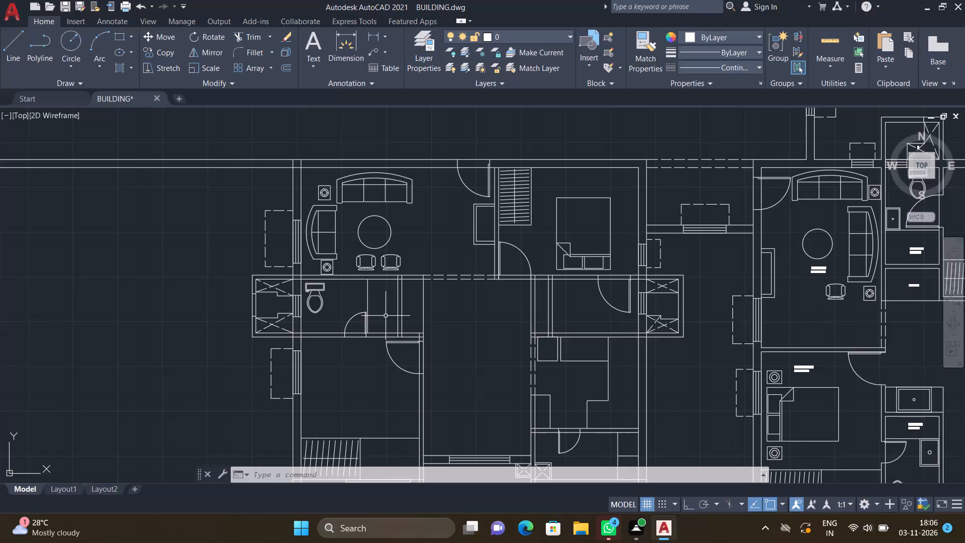
Copy the double bed from the bedroom beside M.TOILET into the new unit's lower-left room, along its left wall above the wardrobe, about 100' away.
scroll(378, 292, "down", 3)
scroll(388, 261, "up", 3)
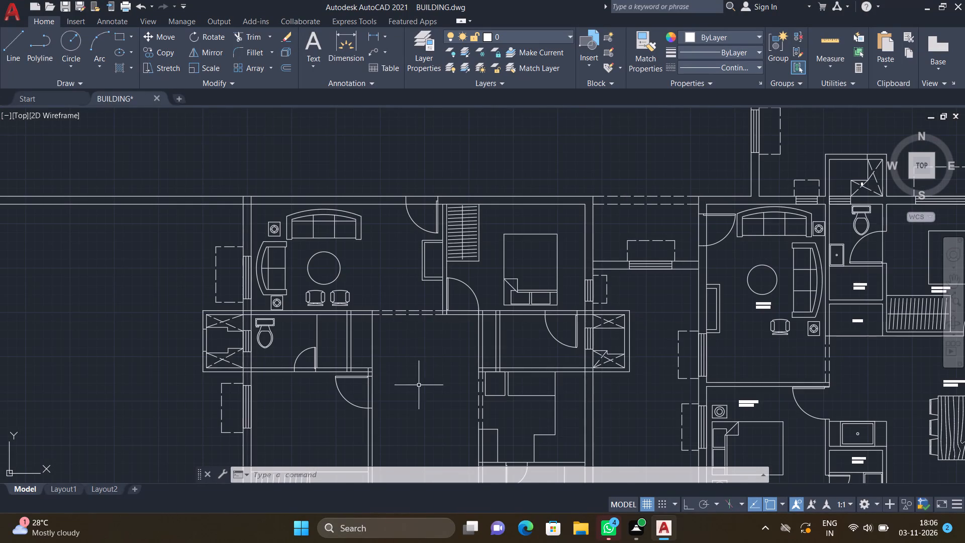
scroll(407, 338, "down", 1)
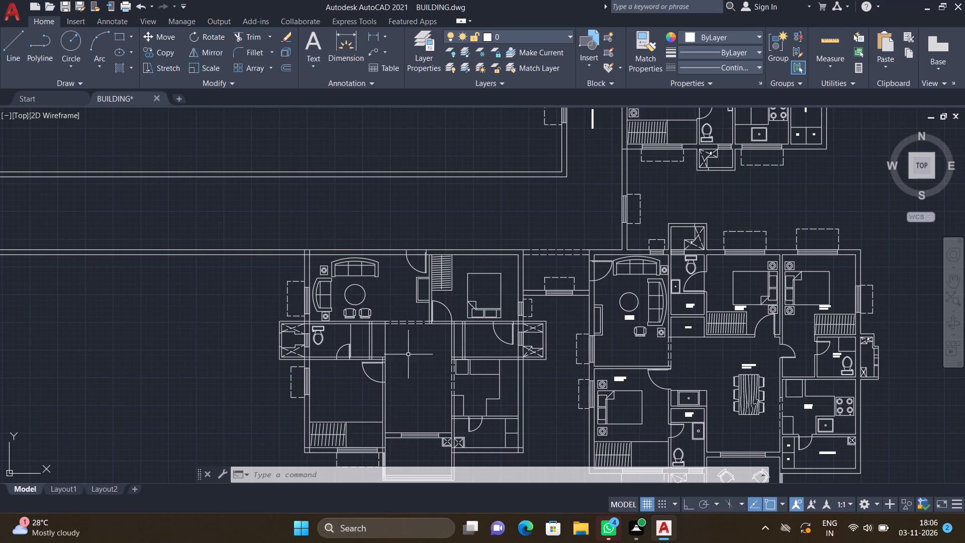
scroll(377, 421, "up", 2)
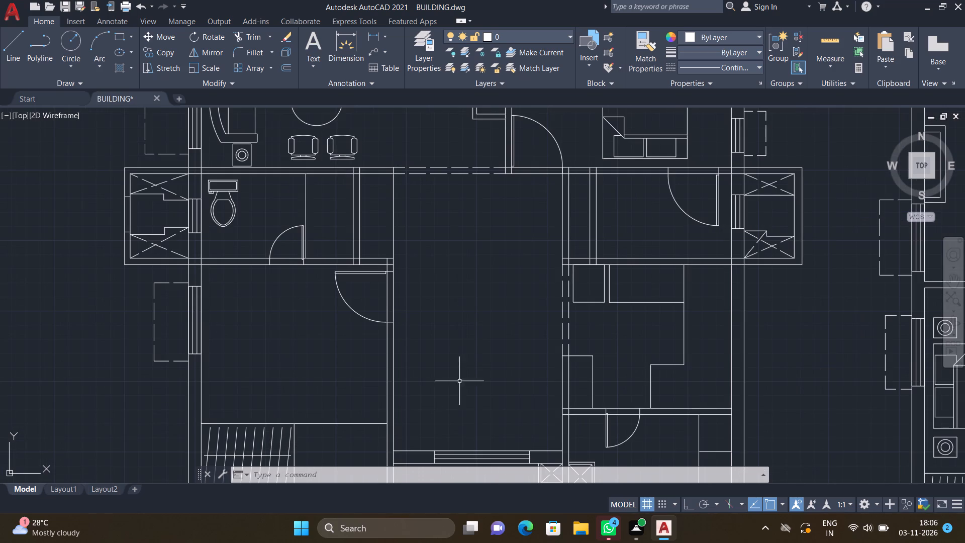
scroll(448, 316, "down", 1)
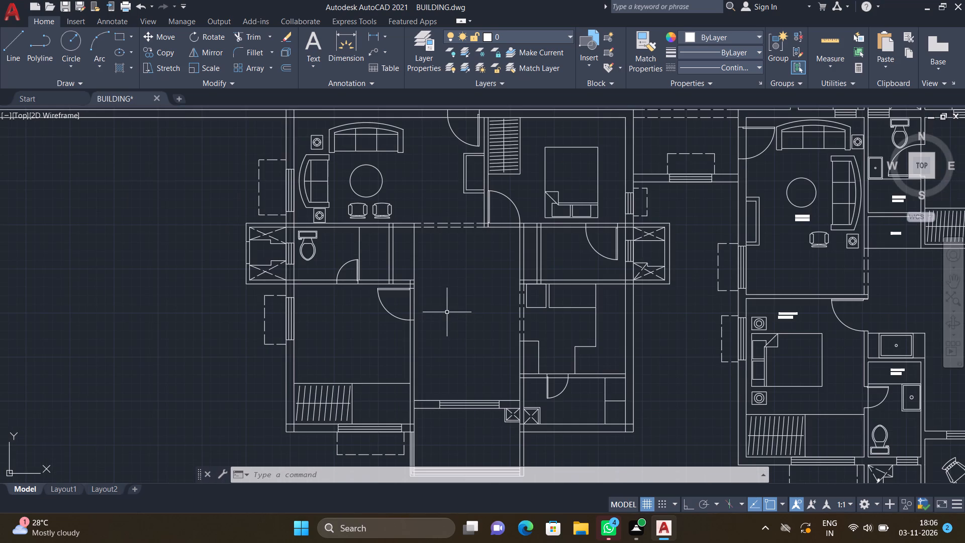
type("CO")
key("Return")
scroll(440, 310, "down", 3)
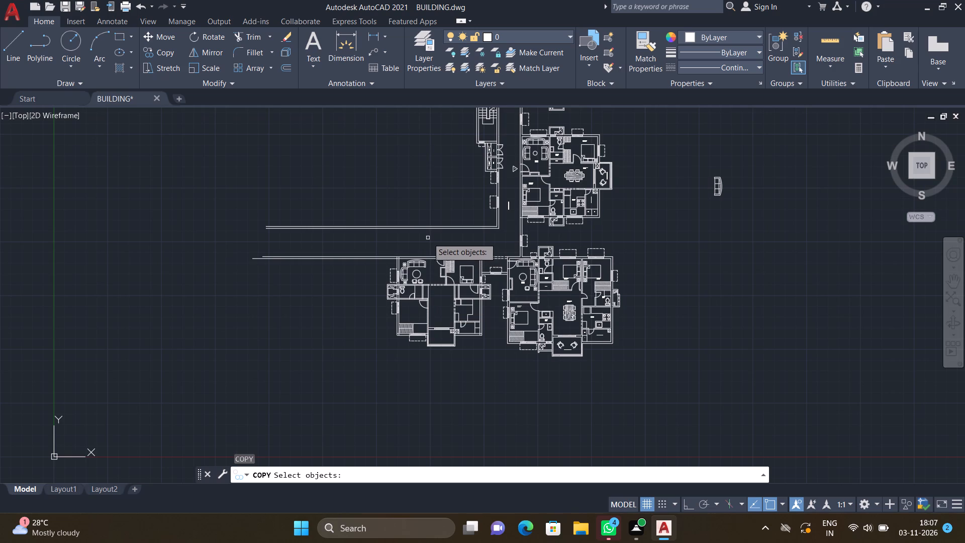
scroll(427, 237, "down", 3)
scroll(444, 208, "up", 3)
scroll(333, 125, "up", 1)
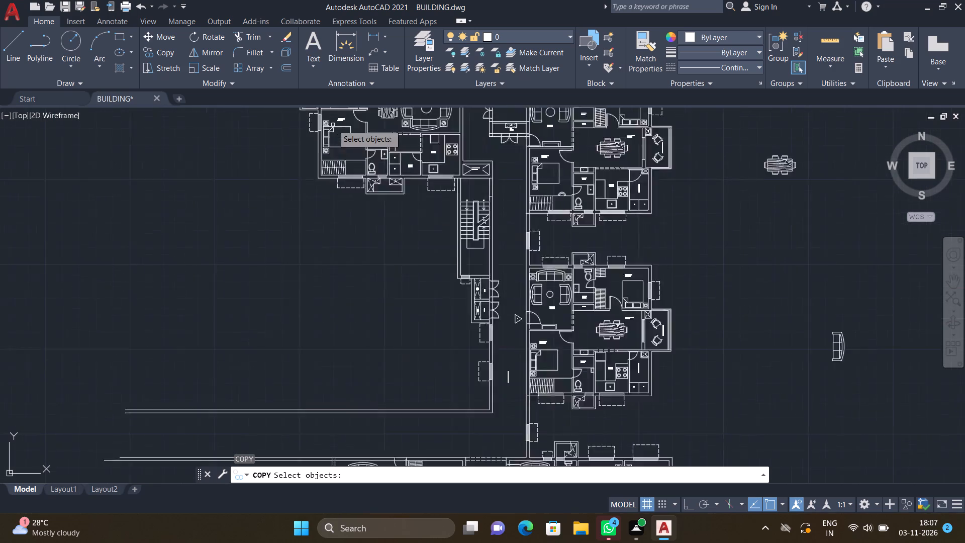
scroll(333, 125, "up", 2)
left_click(374, 164)
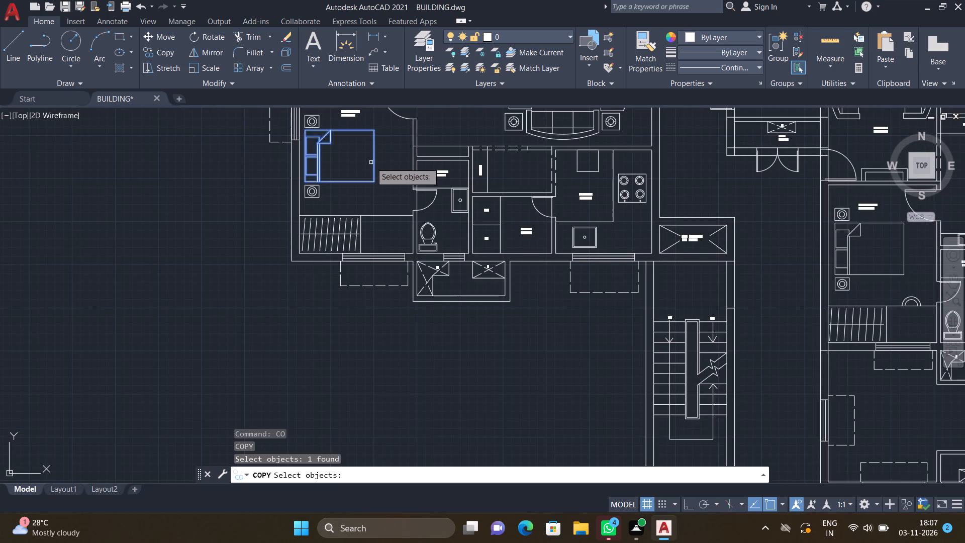
key("Return")
scroll(305, 184, "up", 3)
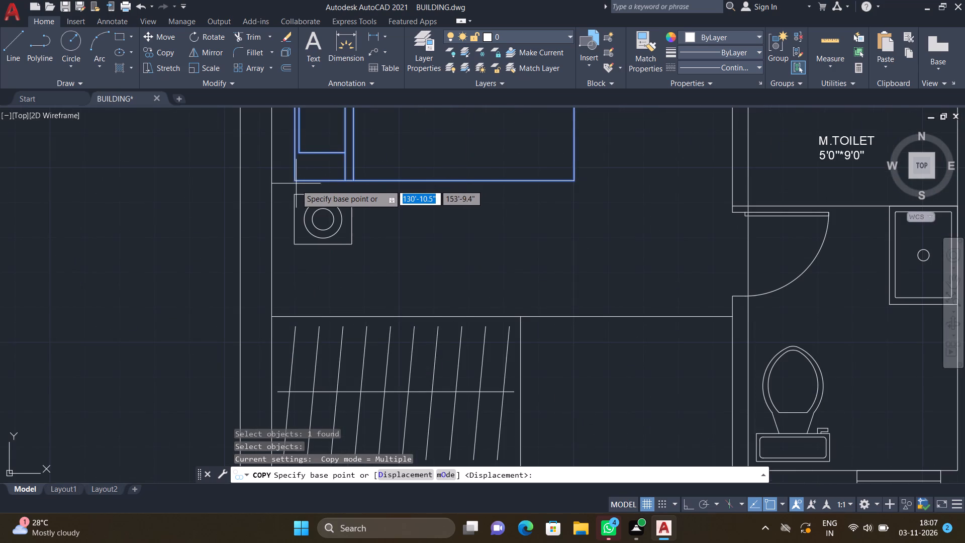
left_click(297, 181)
scroll(328, 267, "down", 6)
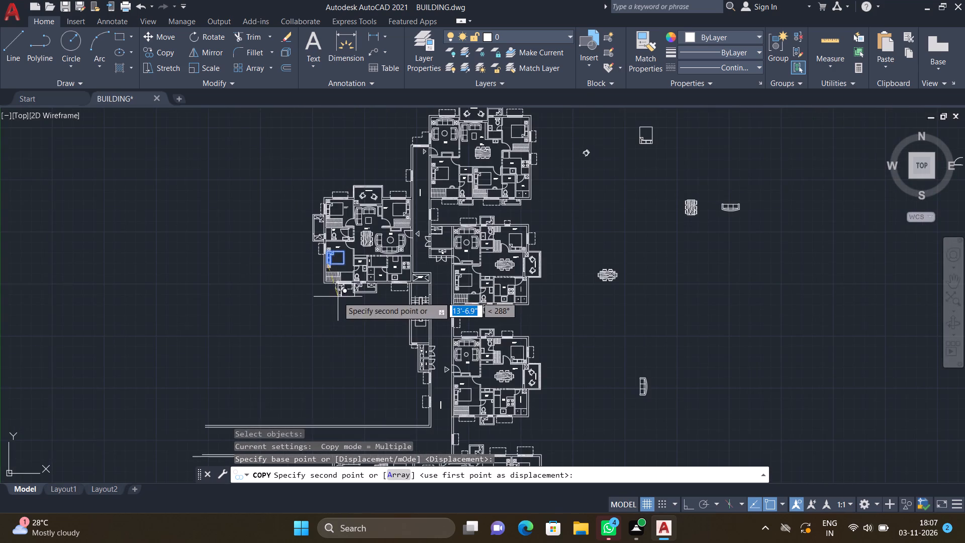
scroll(342, 339, "down", 3)
scroll(346, 390, "up", 8)
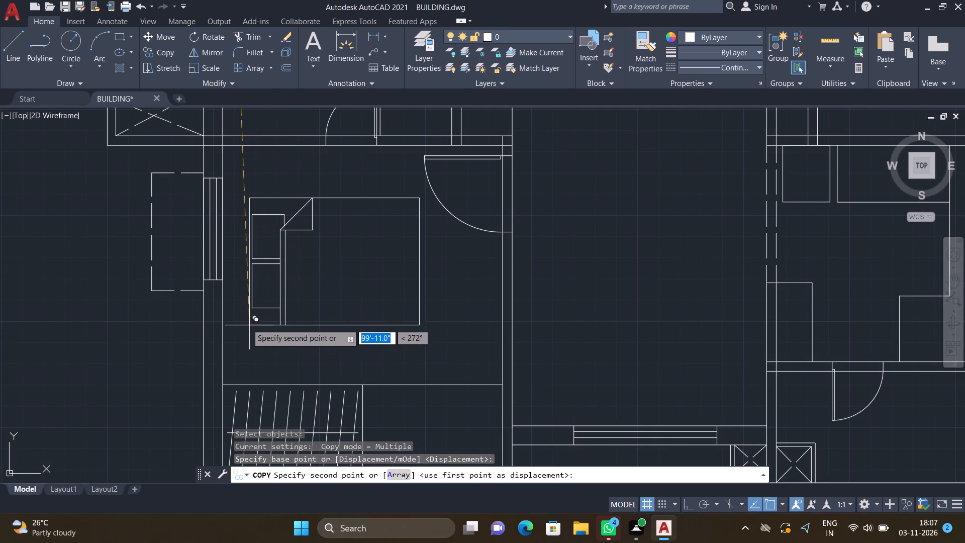
scroll(241, 331, "up", 1)
left_click(226, 326)
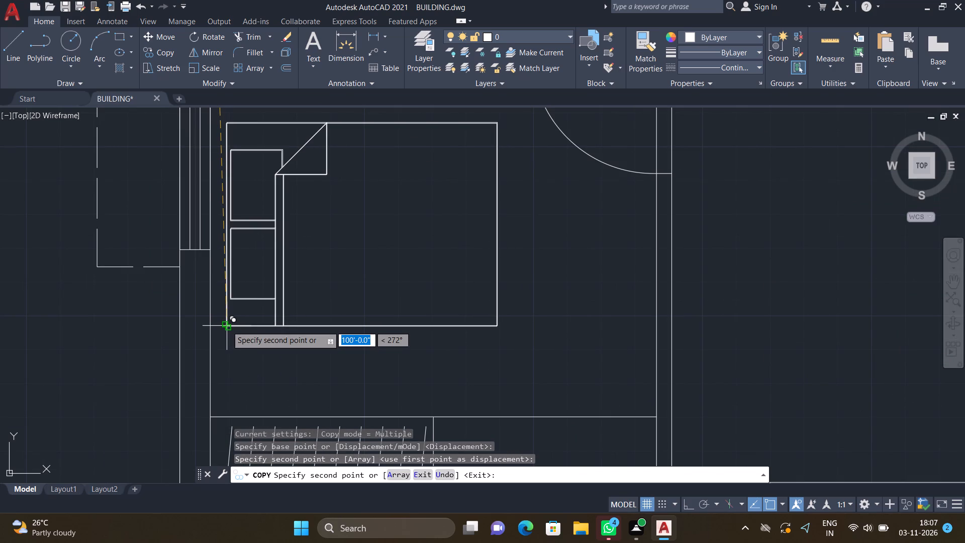
key("Return")
Copy the square bedside table with two circles from the source bedroom to just below the new unit's lower-left bed, about 100' away.
scroll(222, 316, "down", 5)
scroll(203, 203, "down", 2)
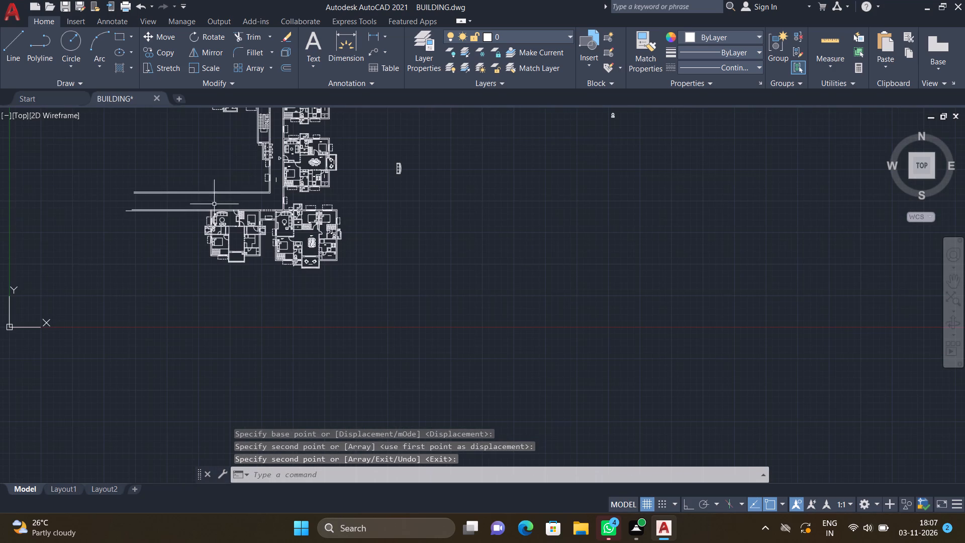
scroll(239, 203, "down", 1)
scroll(210, 124, "up", 4)
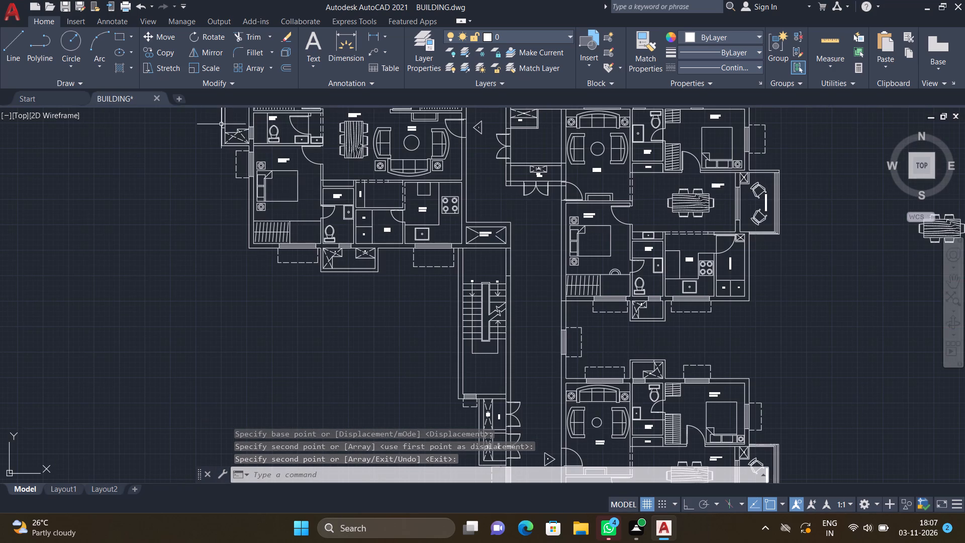
scroll(250, 181, "up", 4)
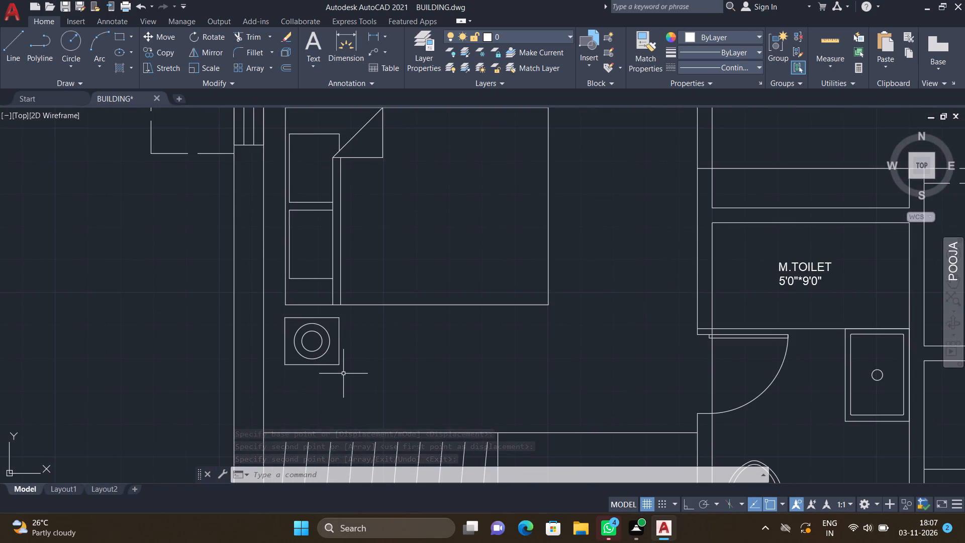
key("c")
key("o")
key("Return")
scroll(340, 375, "up", 2)
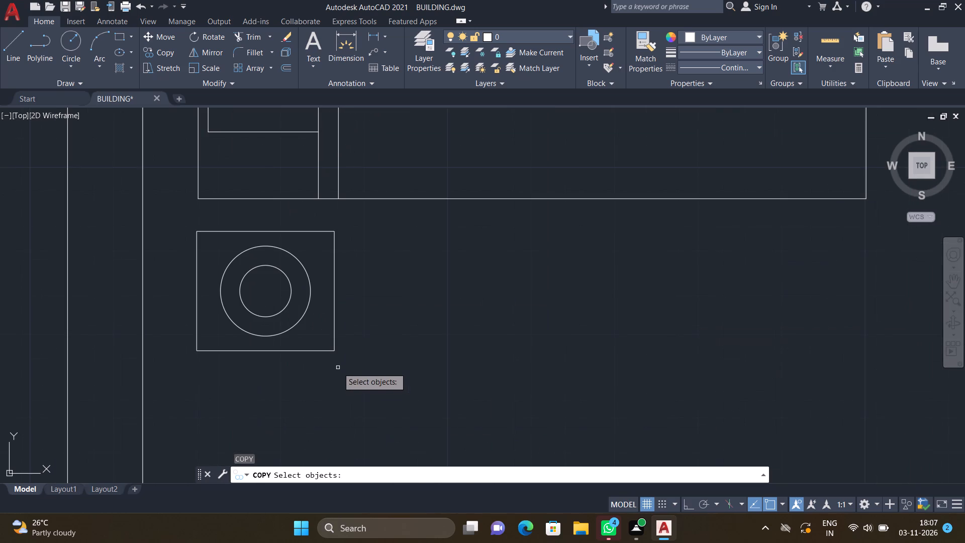
left_click(348, 370)
left_click(182, 220)
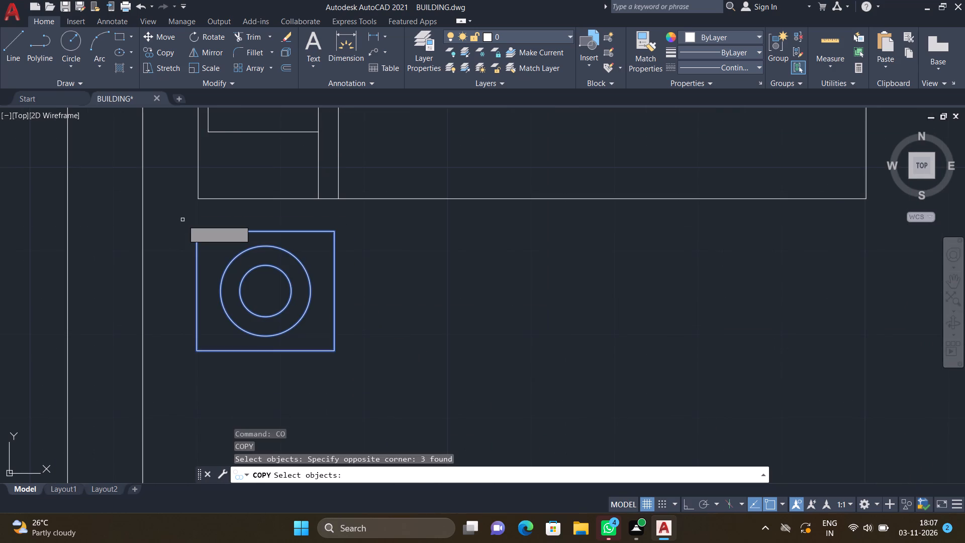
key("Return")
left_click_drag(200, 229, 208, 239)
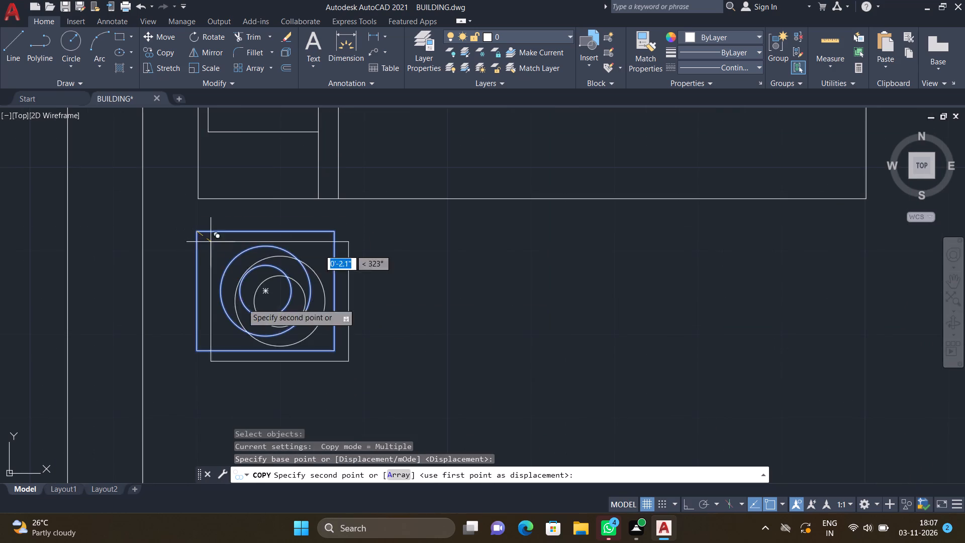
scroll(250, 343, "down", 11)
scroll(250, 436, "up", 3)
scroll(247, 429, "down", 1)
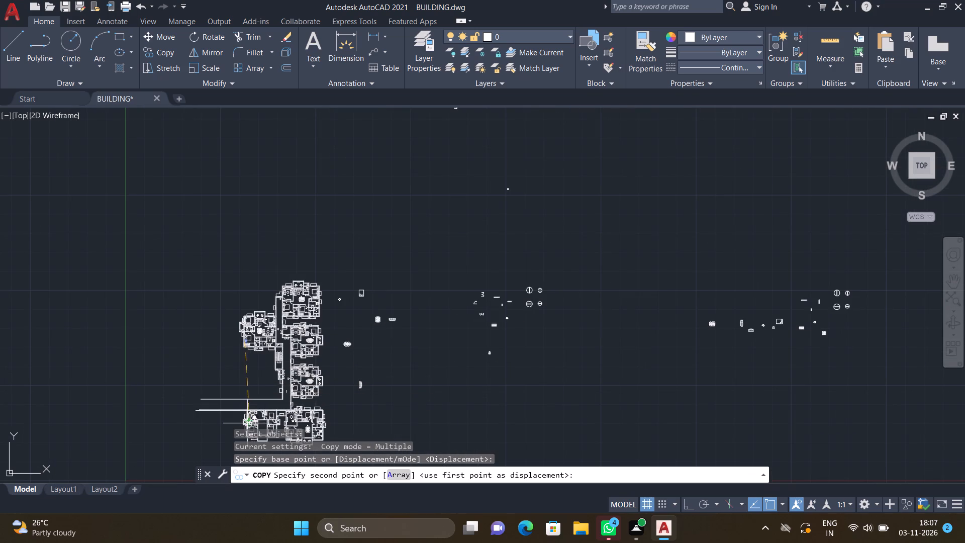
scroll(247, 427, "down", 2)
scroll(250, 429, "up", 19)
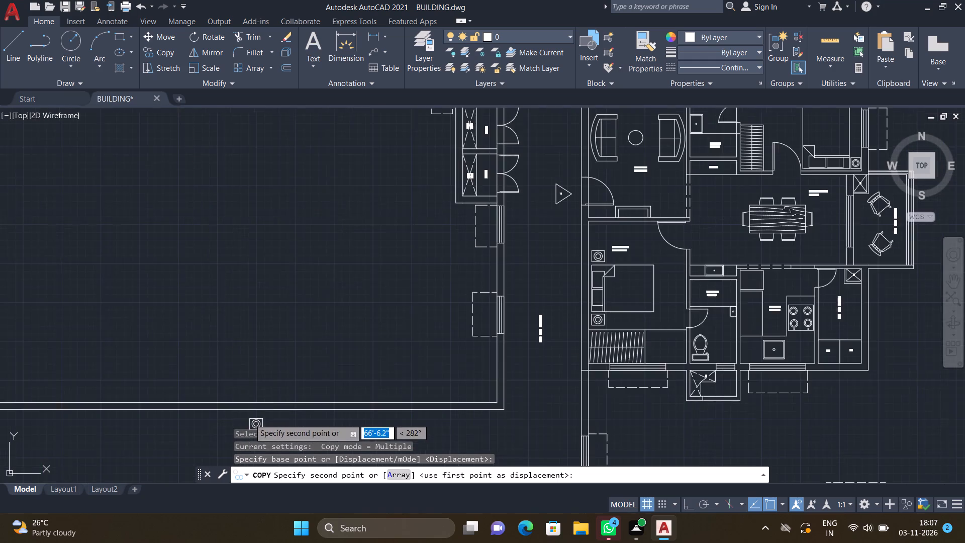
scroll(219, 316, "down", 5)
scroll(228, 369, "up", 3)
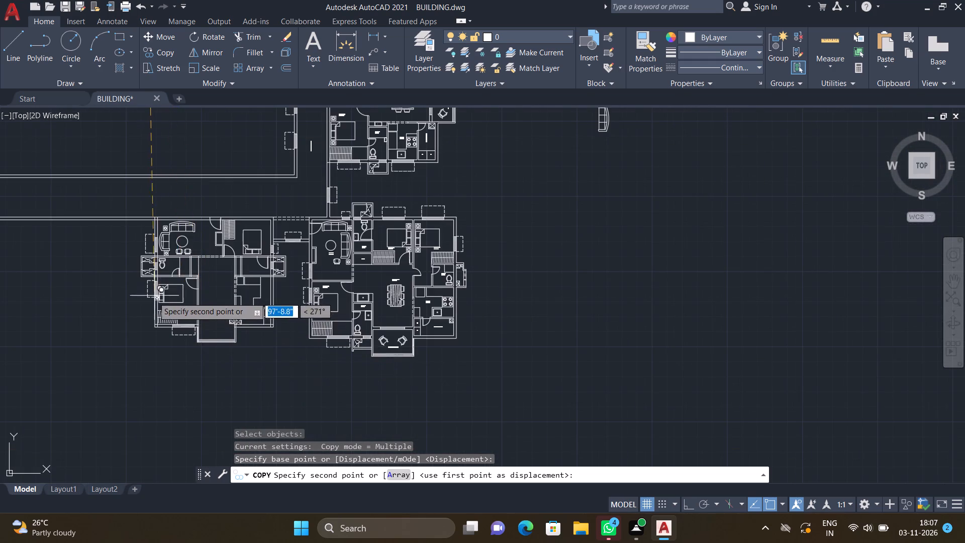
scroll(153, 300, "up", 6)
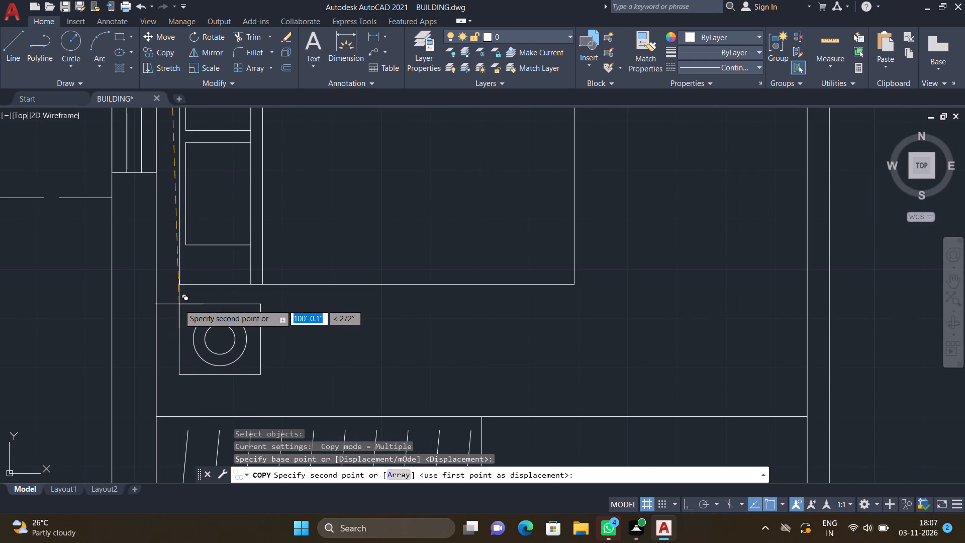
left_click(177, 304)
Place a second copy of the bedside table just above the same bed, about 93'-3" from the original.
scroll(180, 261, "down", 3)
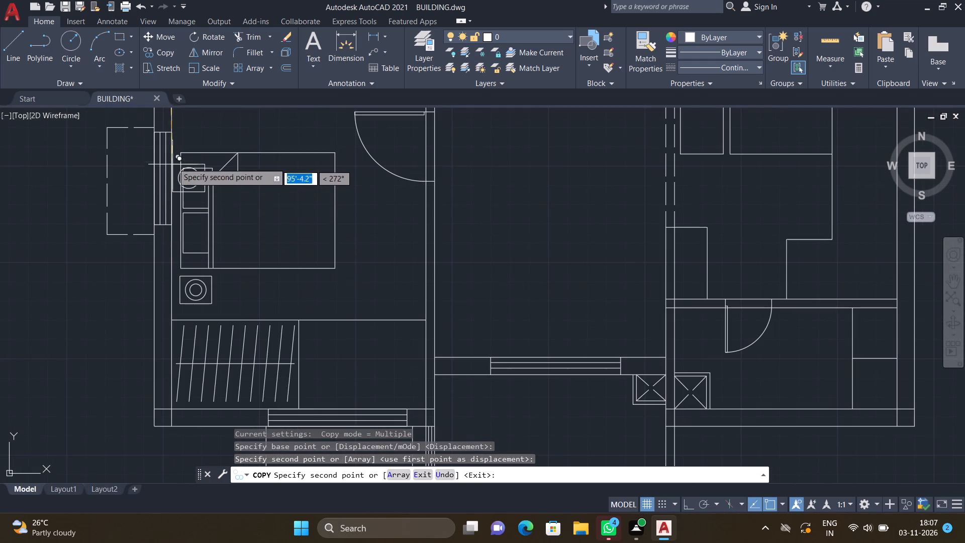
scroll(181, 121, "up", 2)
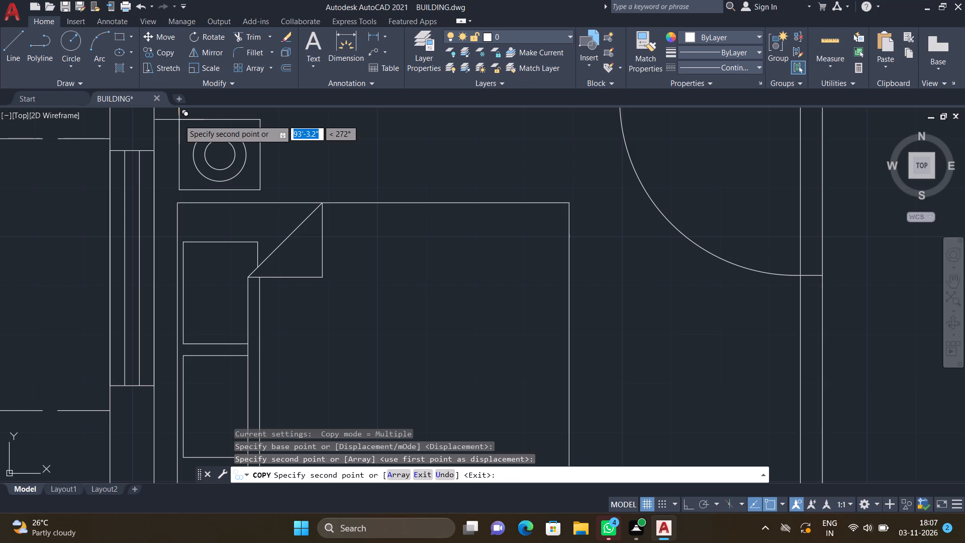
left_click(177, 119)
key("Return")
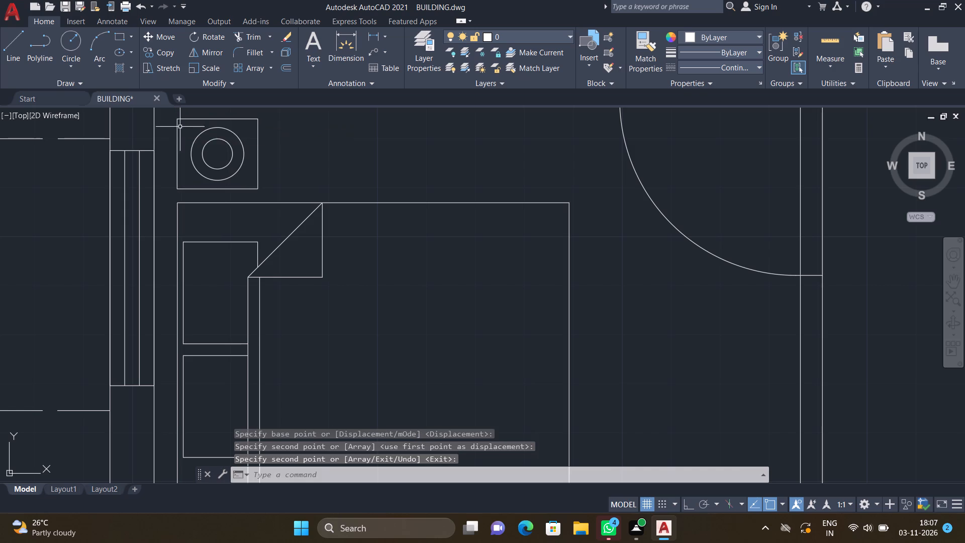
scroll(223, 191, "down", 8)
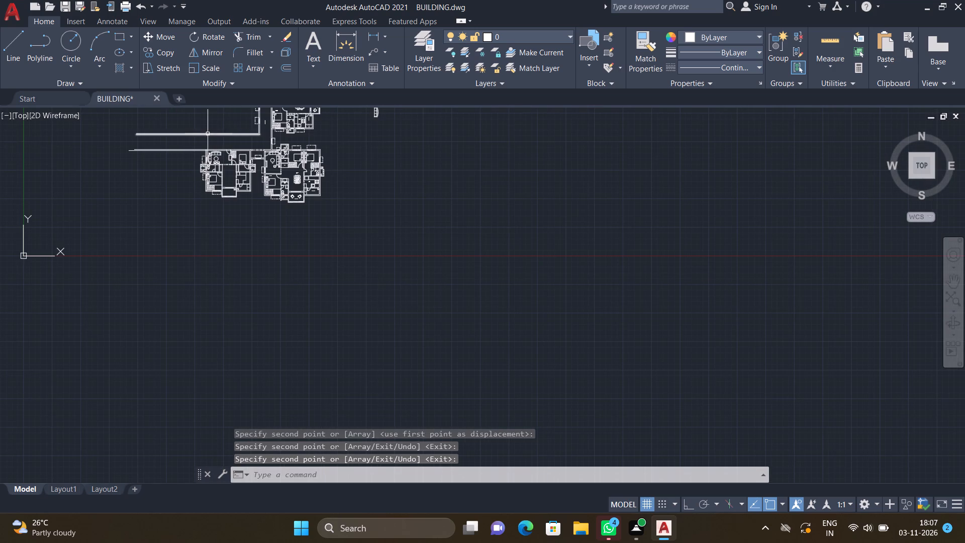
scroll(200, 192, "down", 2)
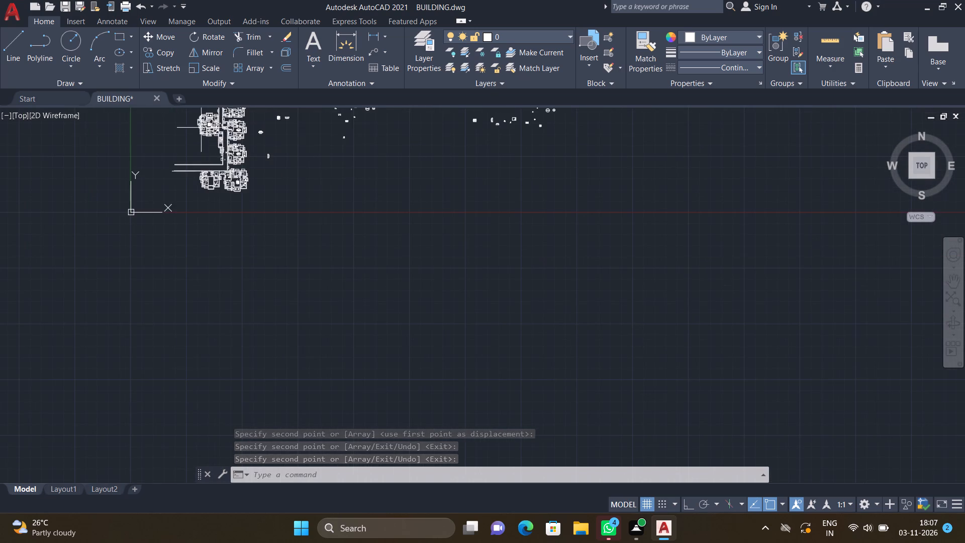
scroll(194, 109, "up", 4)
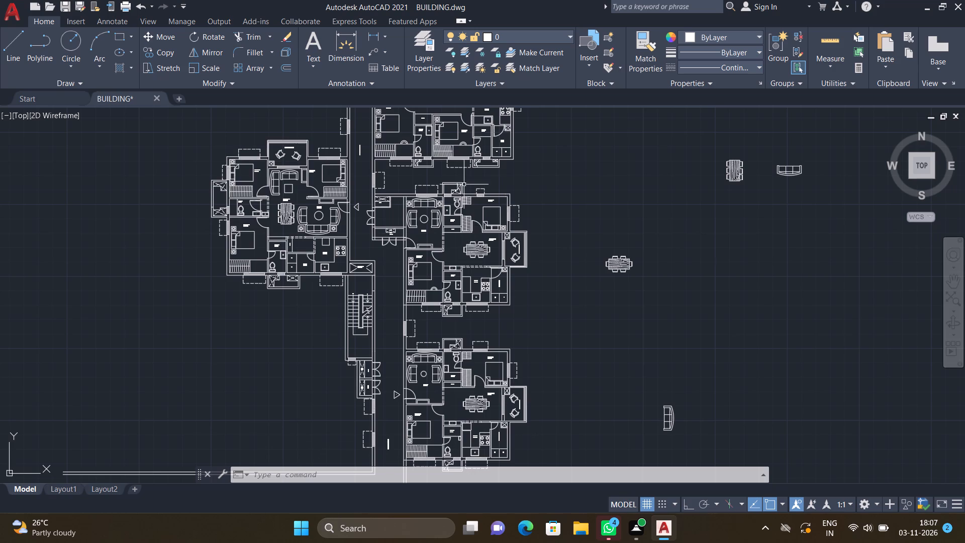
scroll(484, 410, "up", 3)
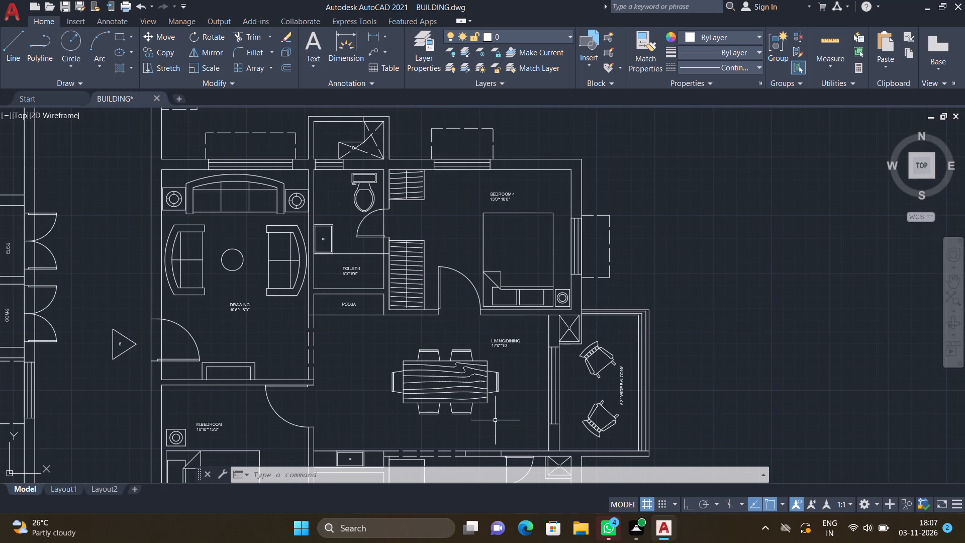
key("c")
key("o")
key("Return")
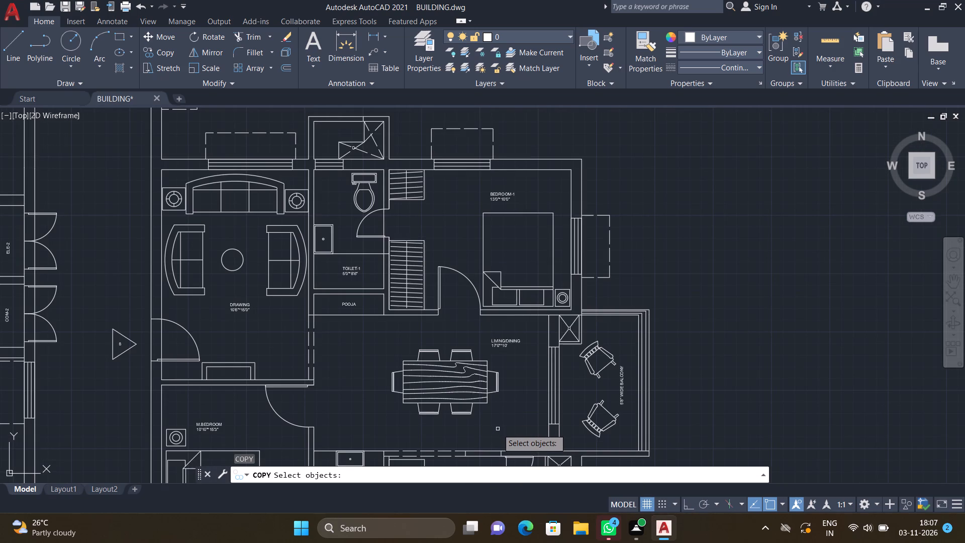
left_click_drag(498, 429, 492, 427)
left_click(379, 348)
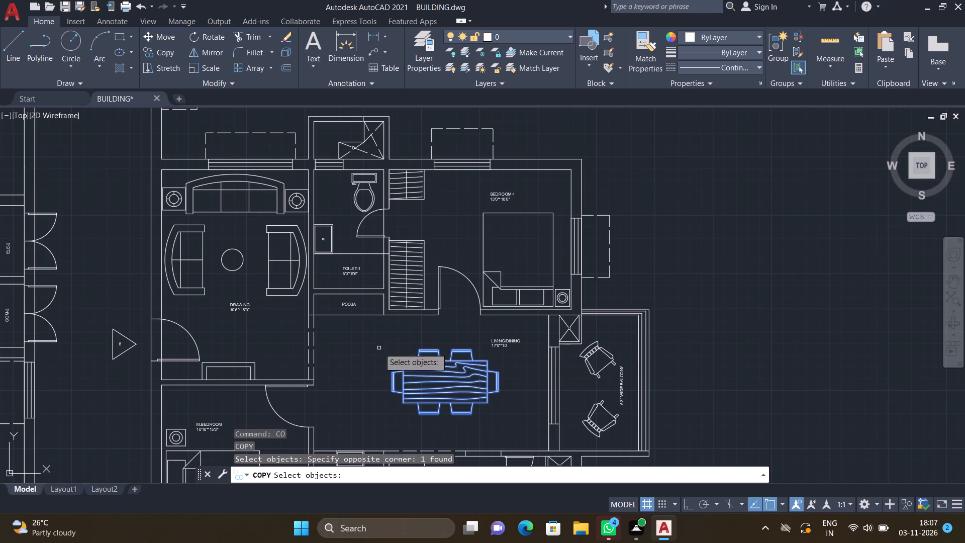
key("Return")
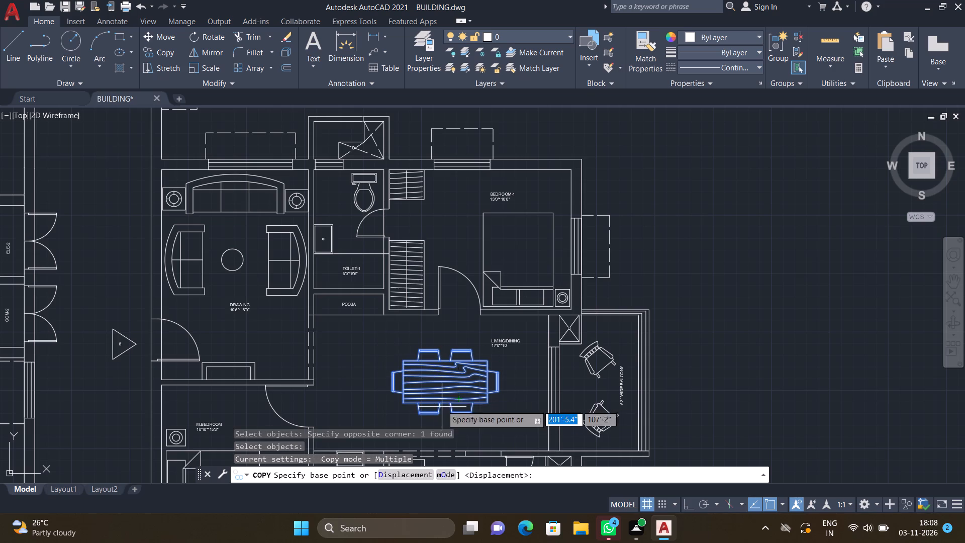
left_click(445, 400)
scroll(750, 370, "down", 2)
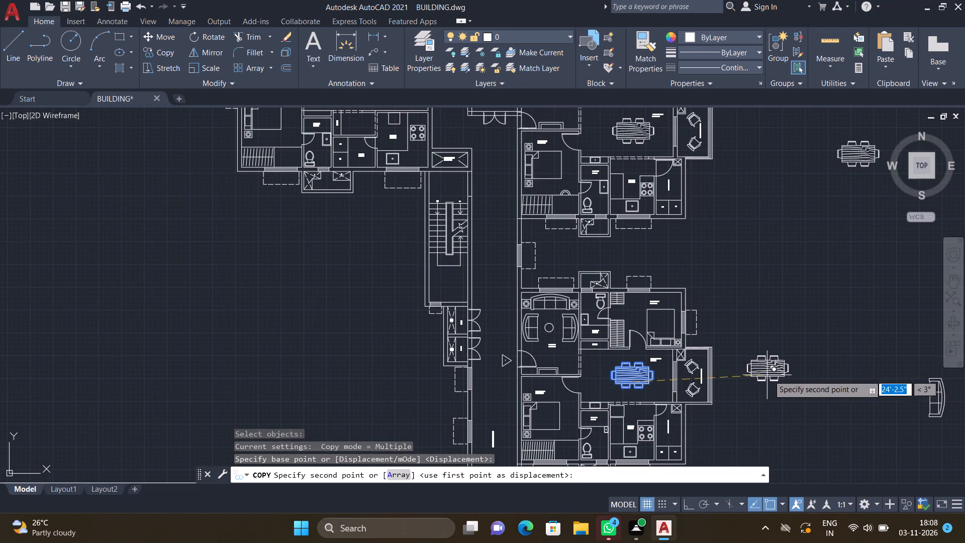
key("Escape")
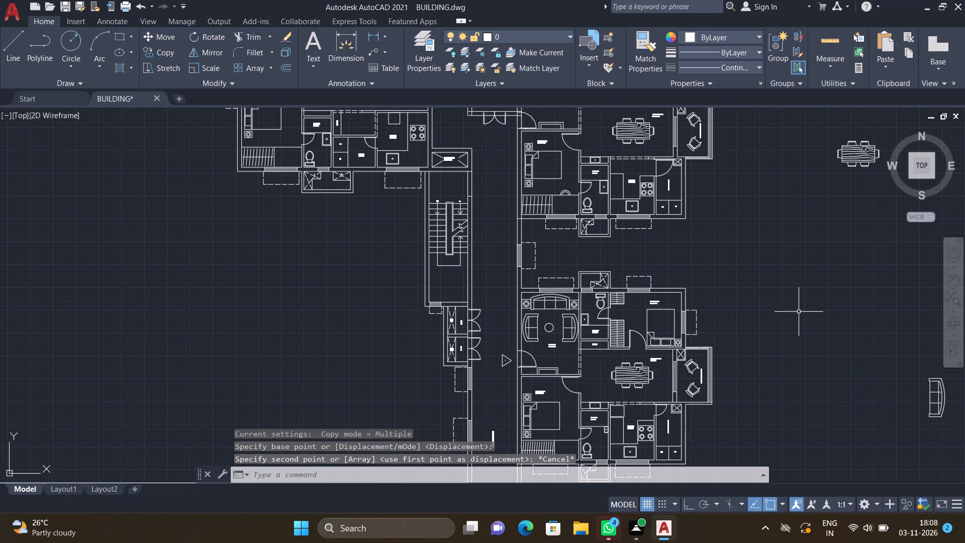
Rotate the loose horizontal six-chair dining table outside the plan by 90° about its top edge's midpoint so it stands vertically.
scroll(700, 313, "down", 3)
scroll(793, 226, "up", 4)
scroll(566, 446, "down", 2)
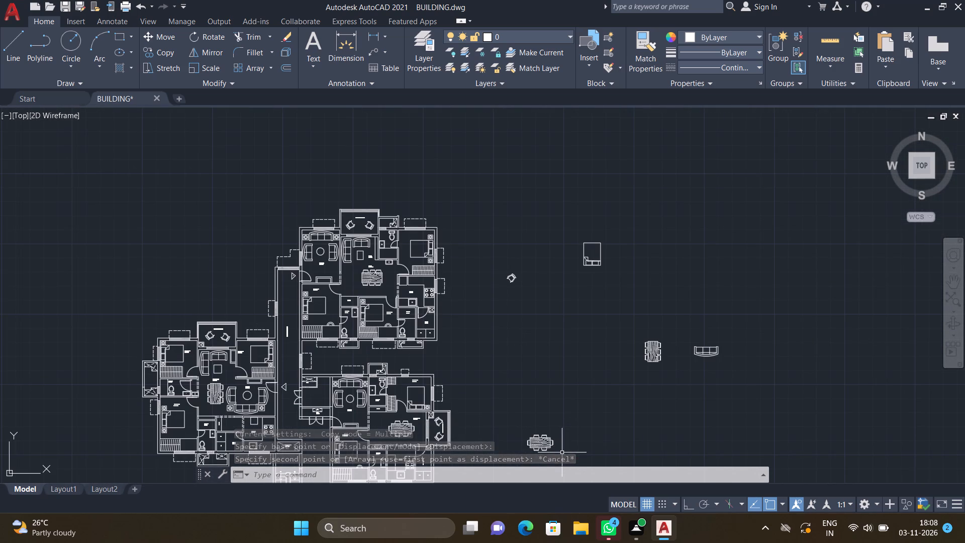
scroll(555, 451, "up", 3)
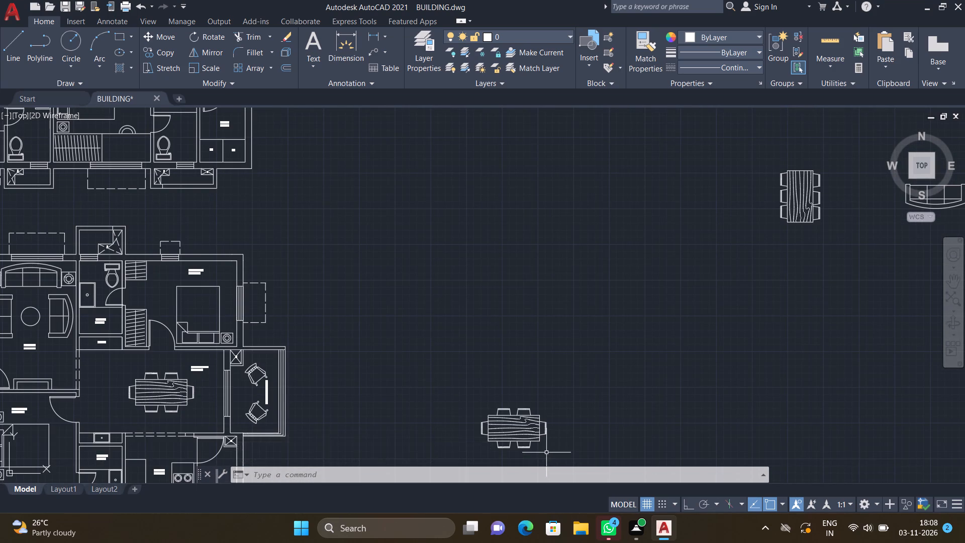
scroll(546, 452, "up", 4)
type("RO")
key("Return")
key("F8")
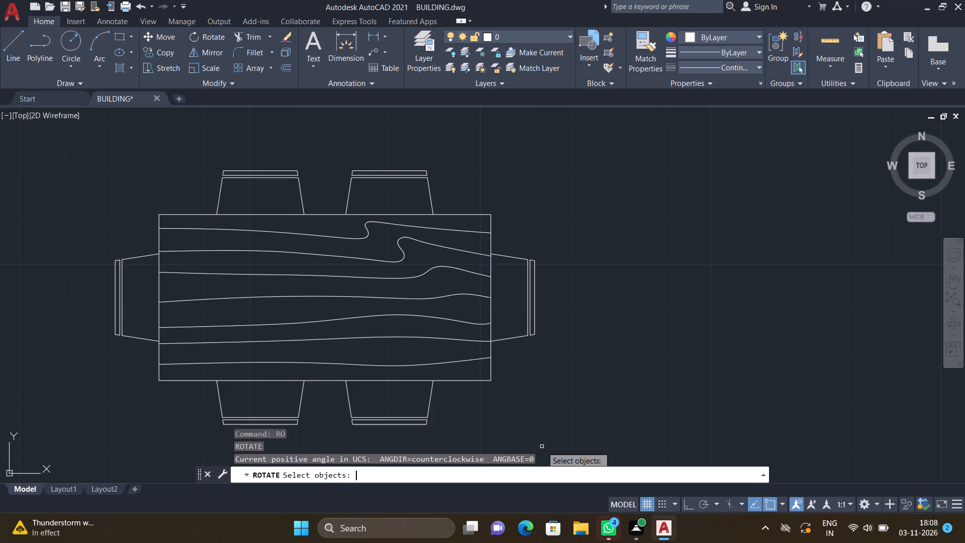
scroll(525, 435, "down", 2)
left_click(534, 451)
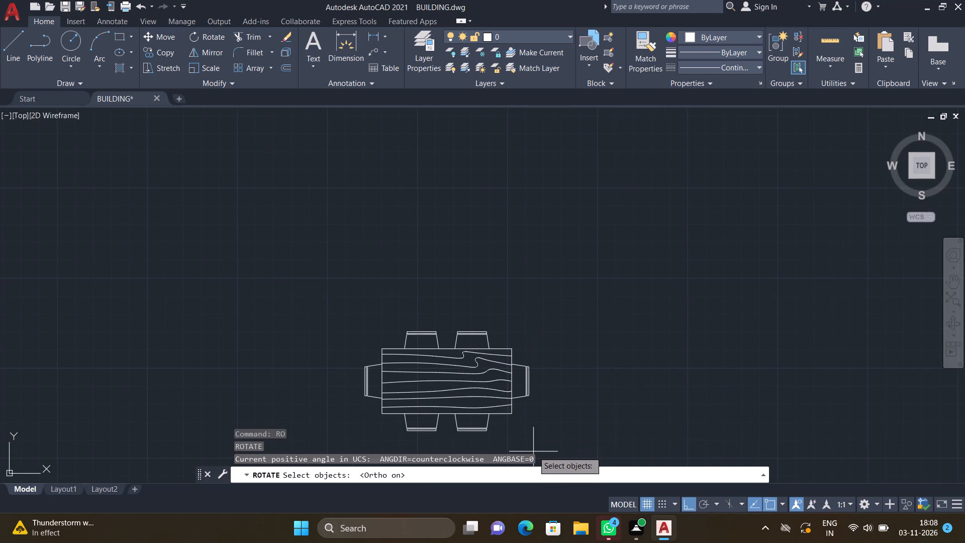
left_click(316, 306)
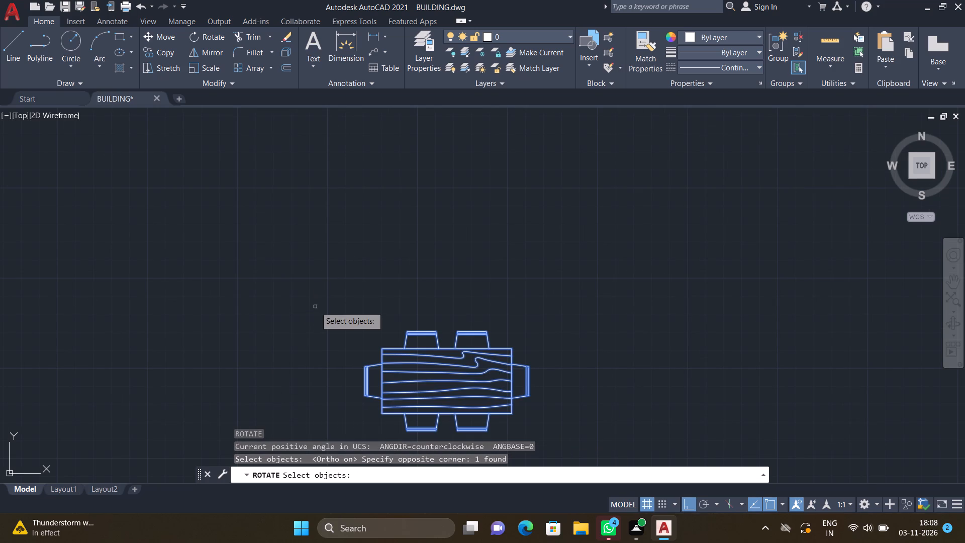
key("Return")
scroll(428, 334, "up", 2)
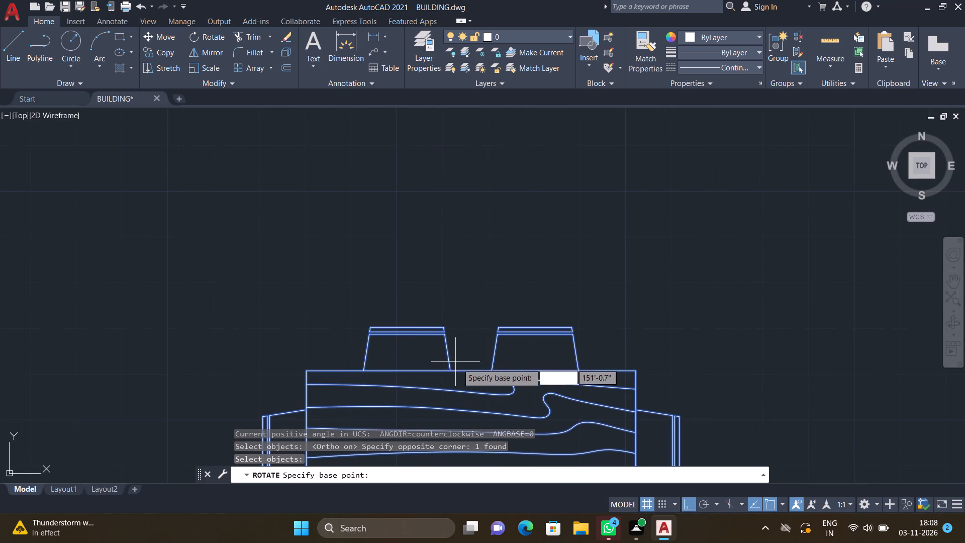
left_click(469, 372)
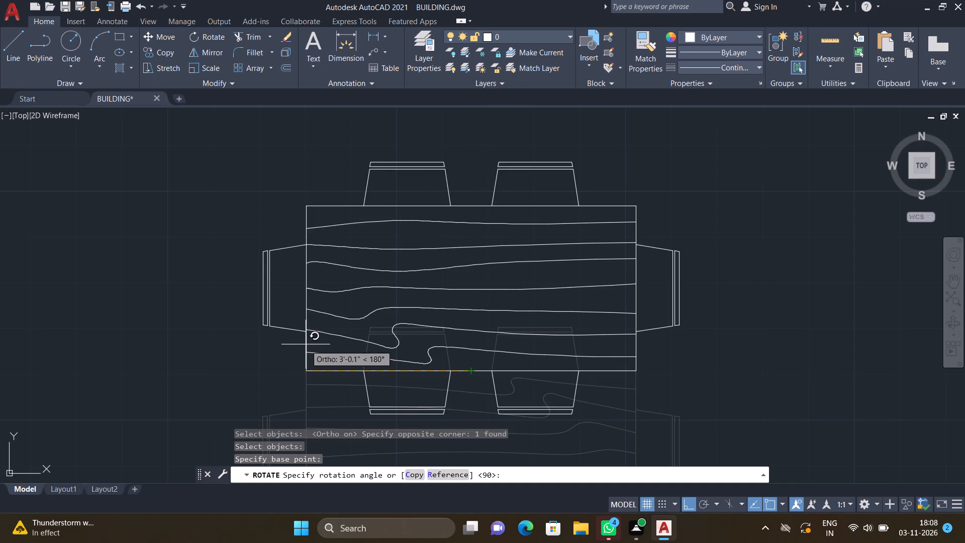
left_click(433, 152)
scroll(533, 225, "down", 4)
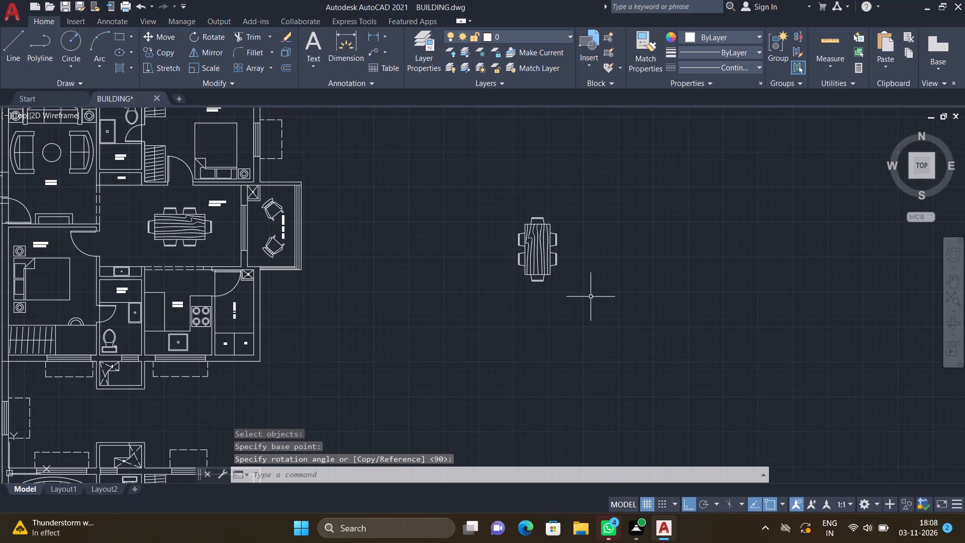
Copy the rotated dining table from outside the plan into the middle of the new unit's central dining area, about 132' away.
scroll(567, 278, "up", 2)
key("c")
key("o")
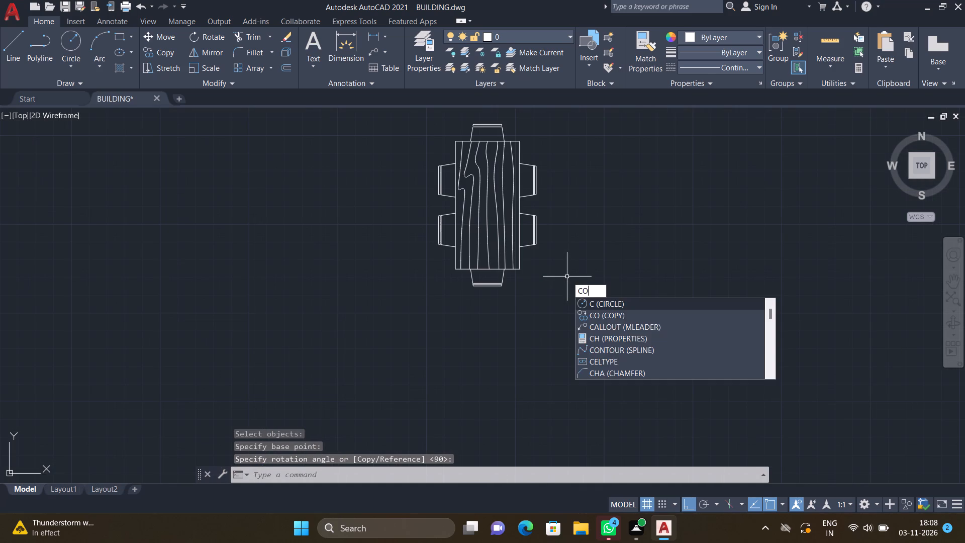
key("Return")
scroll(561, 276, "down", 2)
left_click_drag(567, 303, 556, 295)
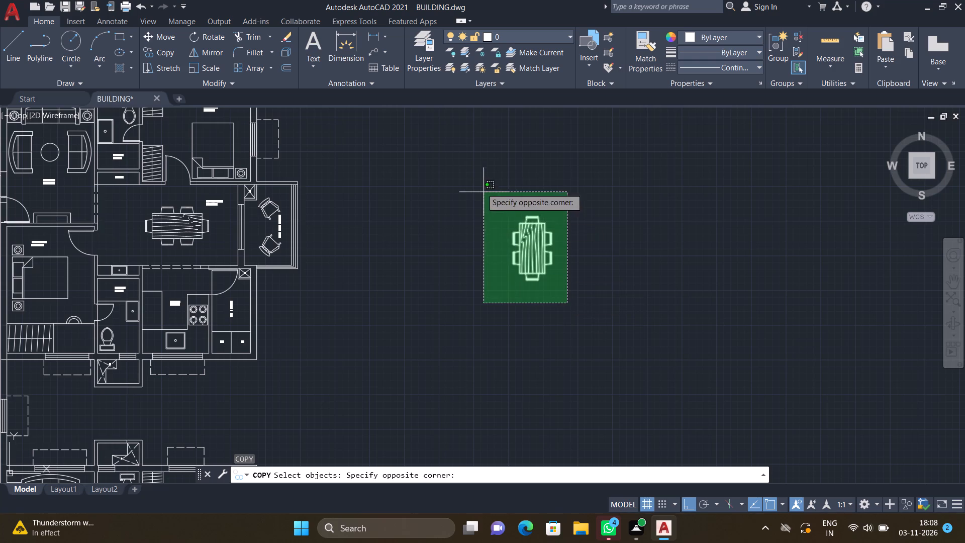
left_click(472, 161)
key("Return")
scroll(529, 259, "up", 2)
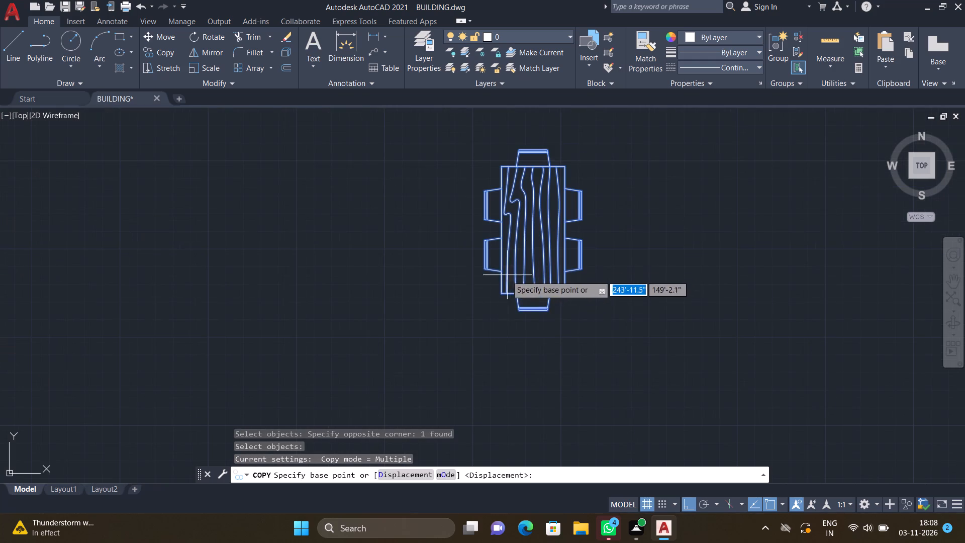
scroll(491, 297, "up", 2)
left_click(511, 290)
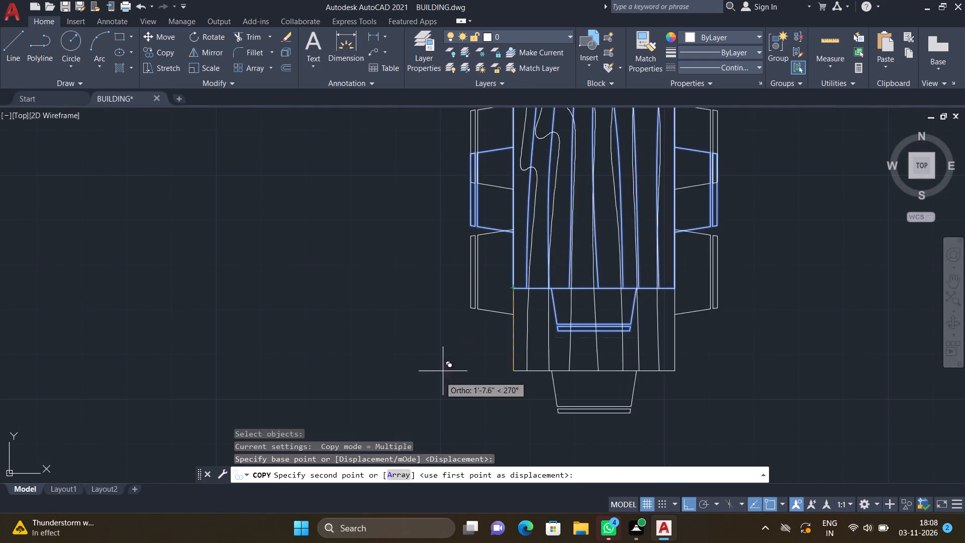
scroll(439, 376, "down", 4)
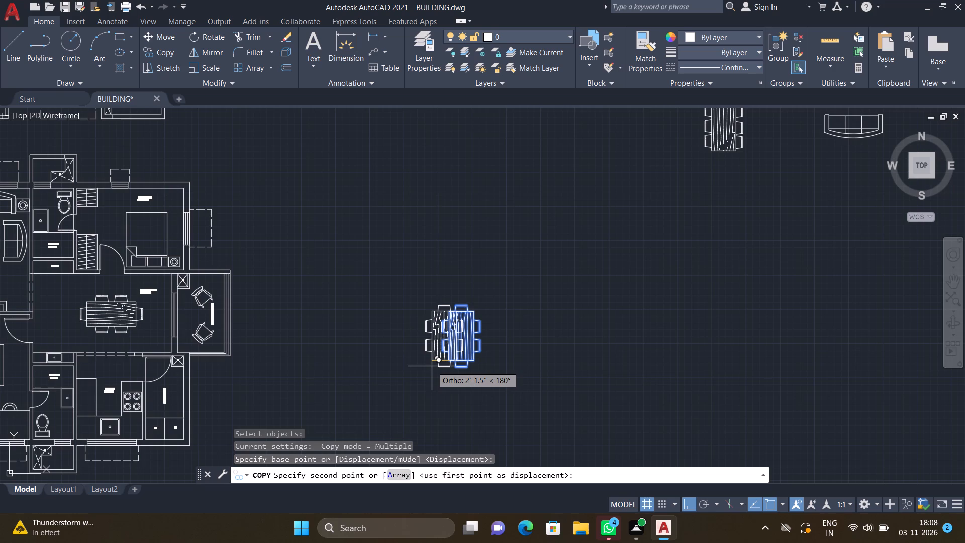
scroll(430, 364, "down", 5)
scroll(325, 420, "up", 4)
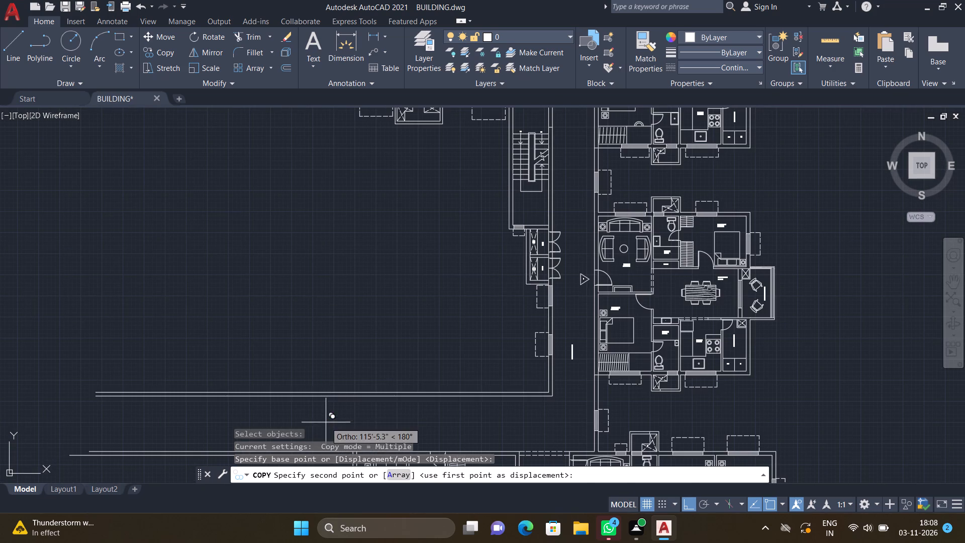
key("F8")
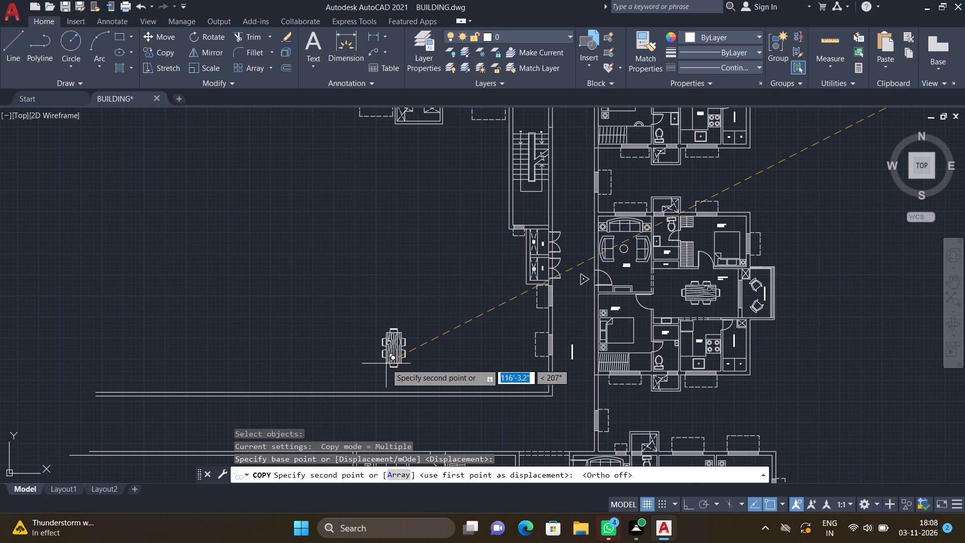
scroll(375, 374, "down", 6)
scroll(369, 413, "up", 5)
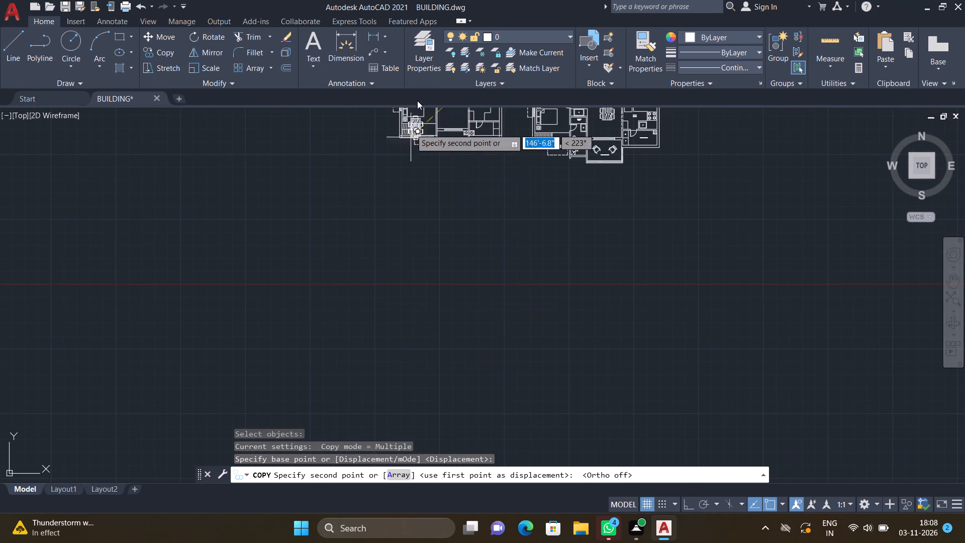
scroll(354, 292, "down", 3)
scroll(384, 229, "up", 4)
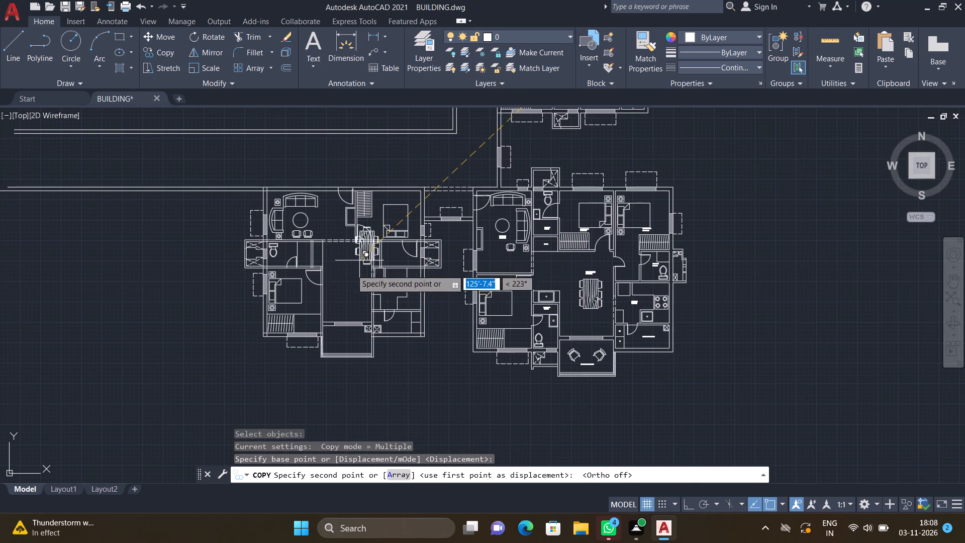
scroll(335, 295, "up", 2)
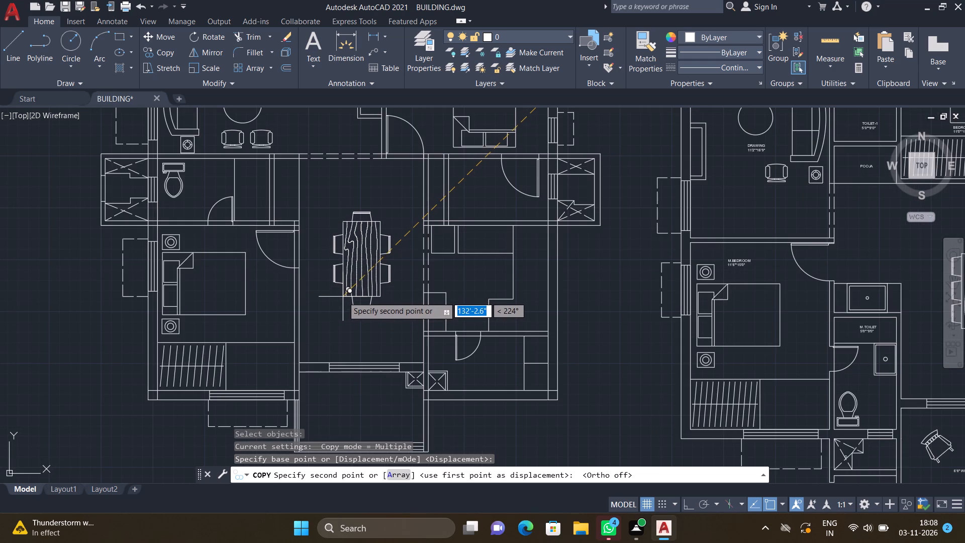
left_click(343, 297)
key("Return")
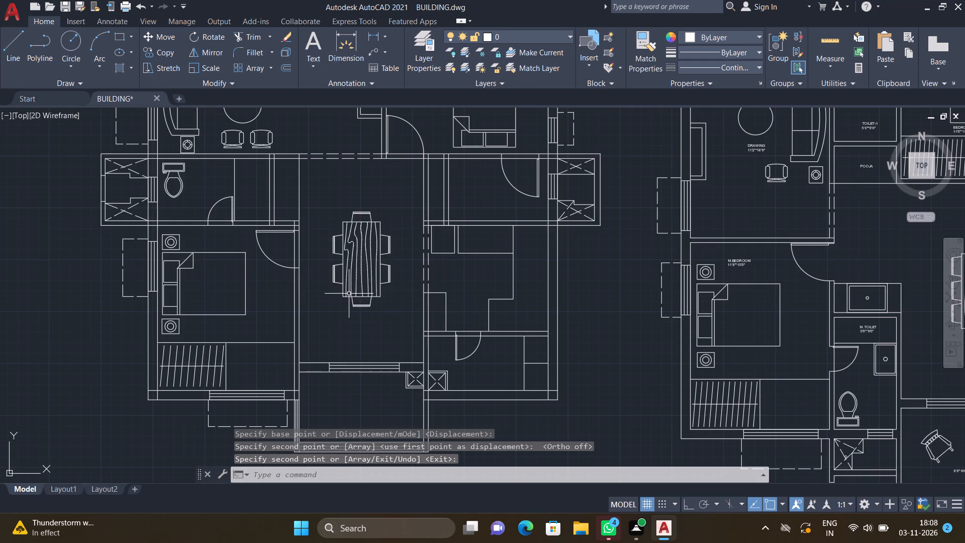
Copy the toilet fixture from the neighbouring unit's M.TOILET to just above the lower wall of the new unit's right toilet room, about 33' away.
scroll(338, 320, "down", 4)
scroll(340, 210, "down", 1)
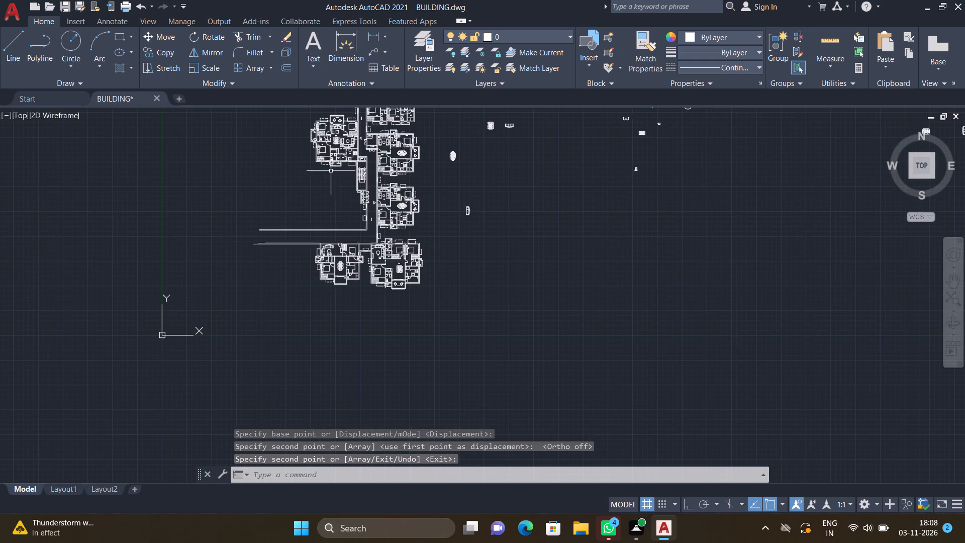
scroll(329, 152, "up", 5)
scroll(334, 256, "down", 2)
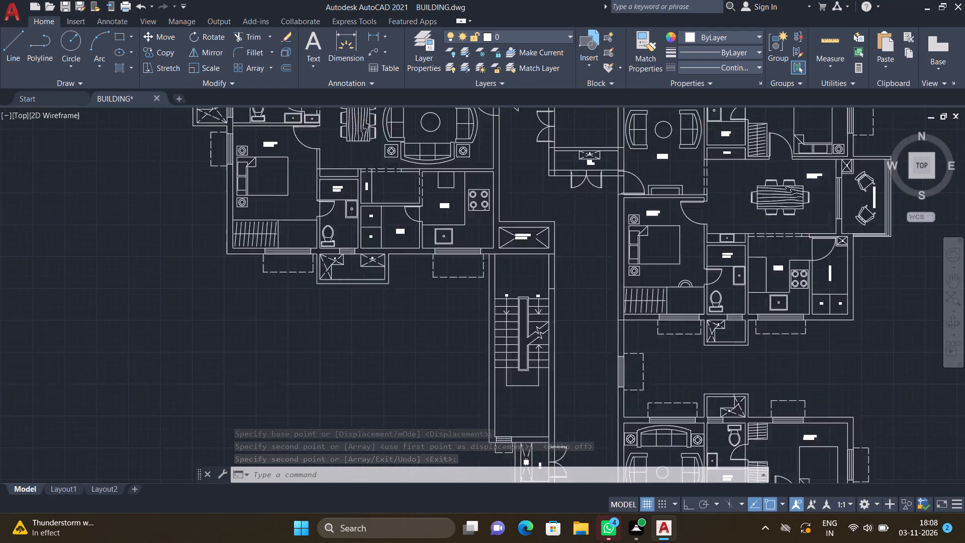
scroll(335, 256, "down", 2)
scroll(339, 187, "up", 3)
scroll(438, 254, "down", 3)
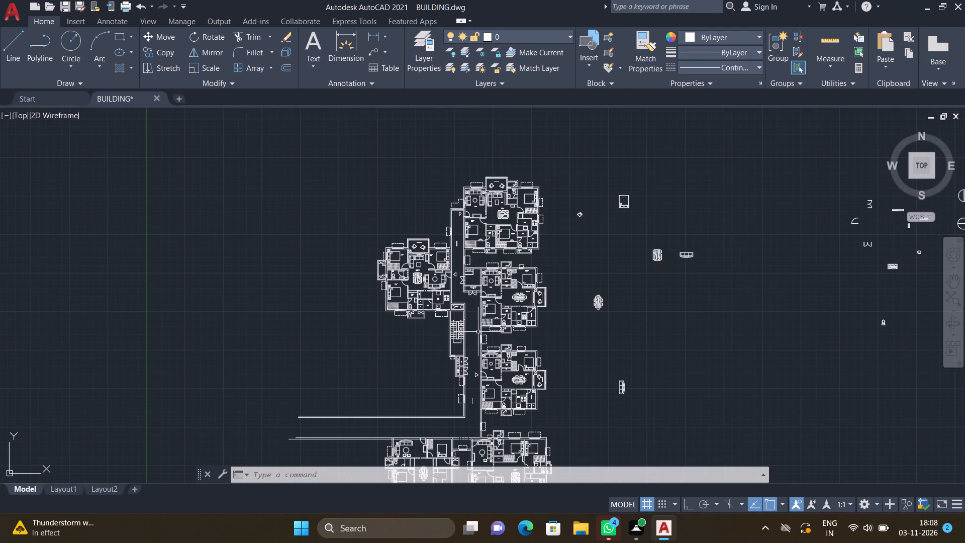
scroll(507, 356, "up", 2)
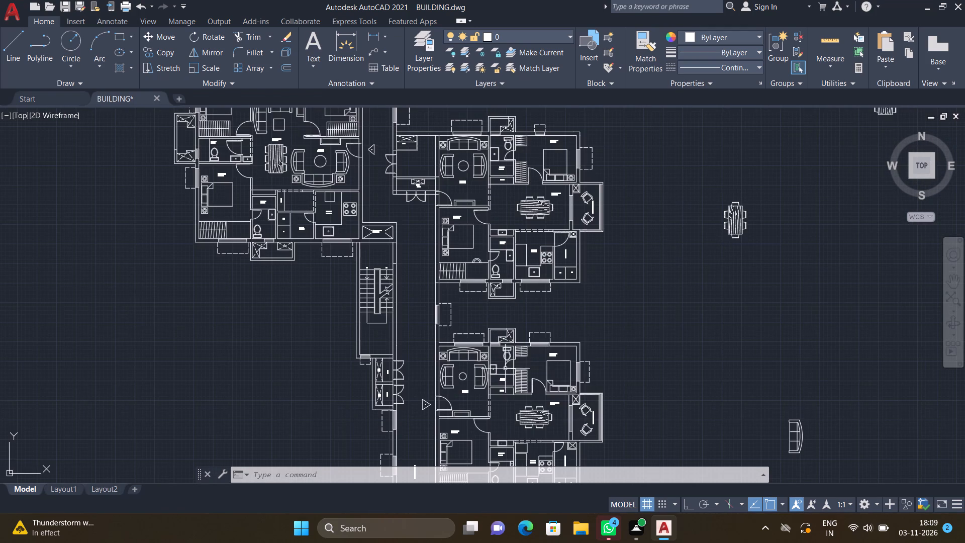
scroll(462, 295, "down", 4)
scroll(395, 406, "up", 2)
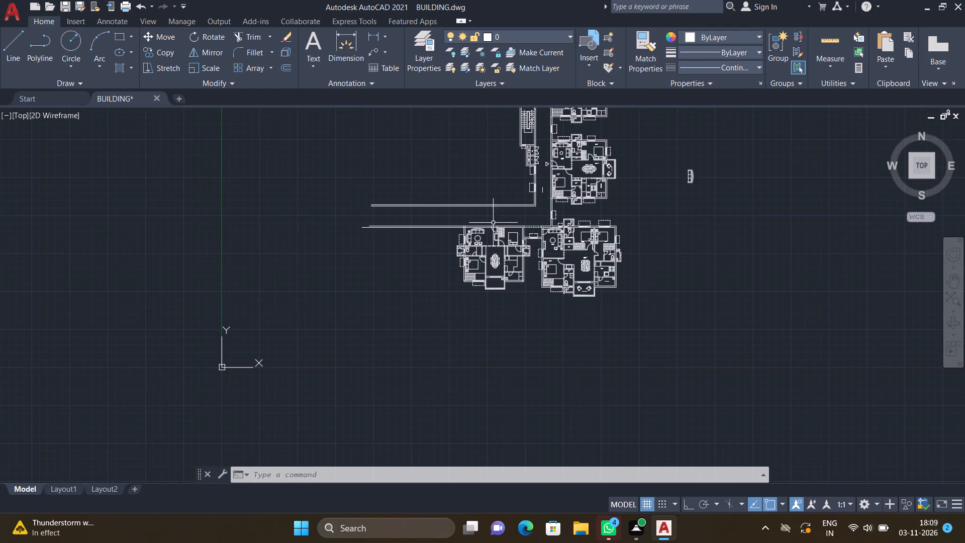
scroll(487, 235, "up", 3)
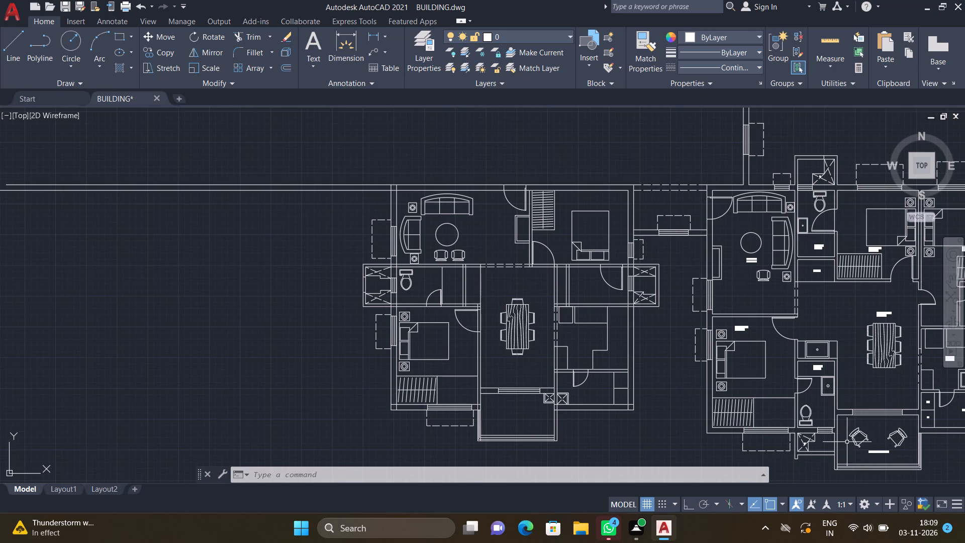
scroll(809, 421, "up", 2)
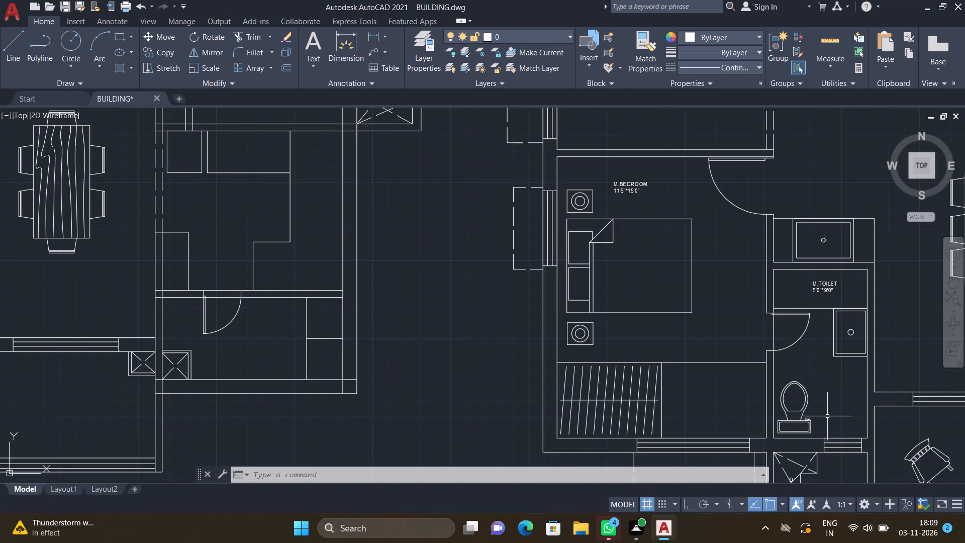
key("c")
key("o")
key("Return")
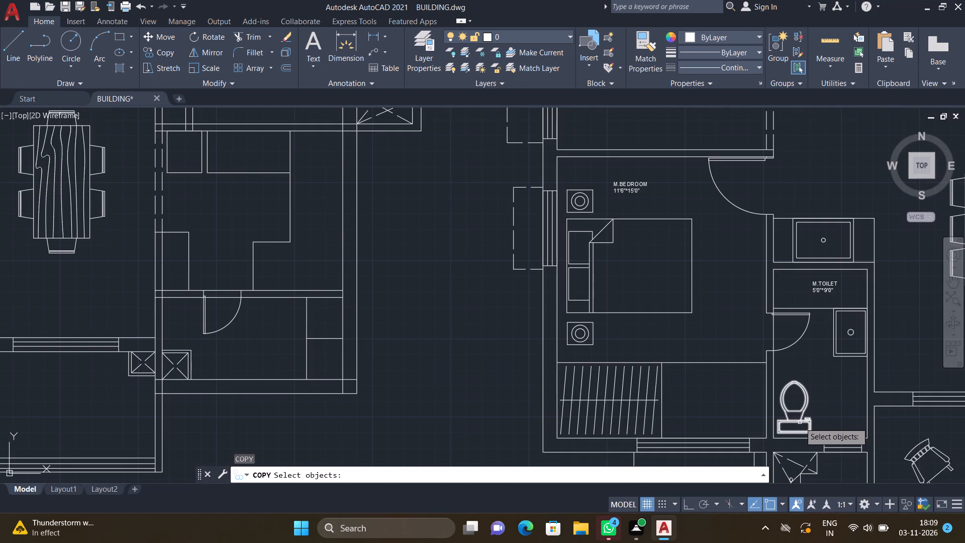
left_click(800, 422)
key("Return")
scroll(796, 424, "up", 2)
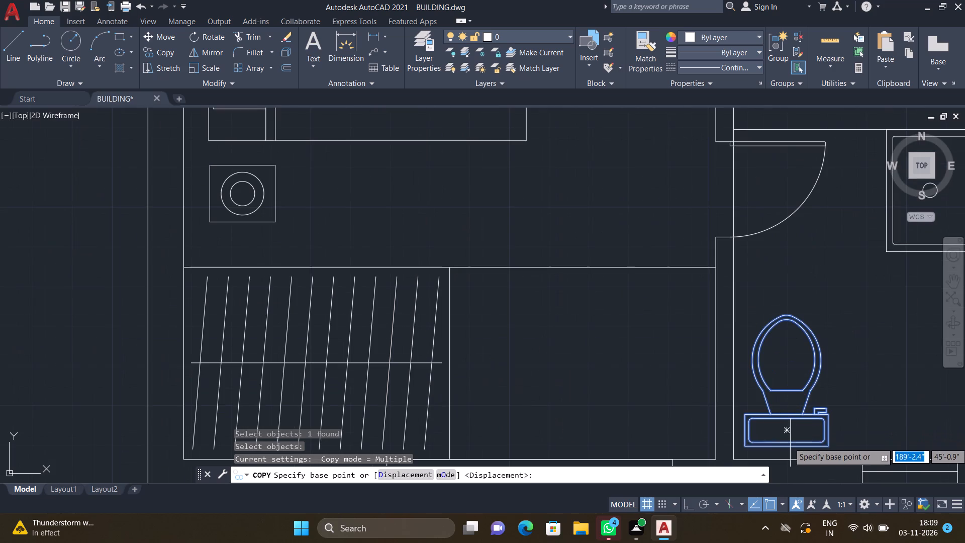
left_click(788, 443)
scroll(640, 406, "down", 5)
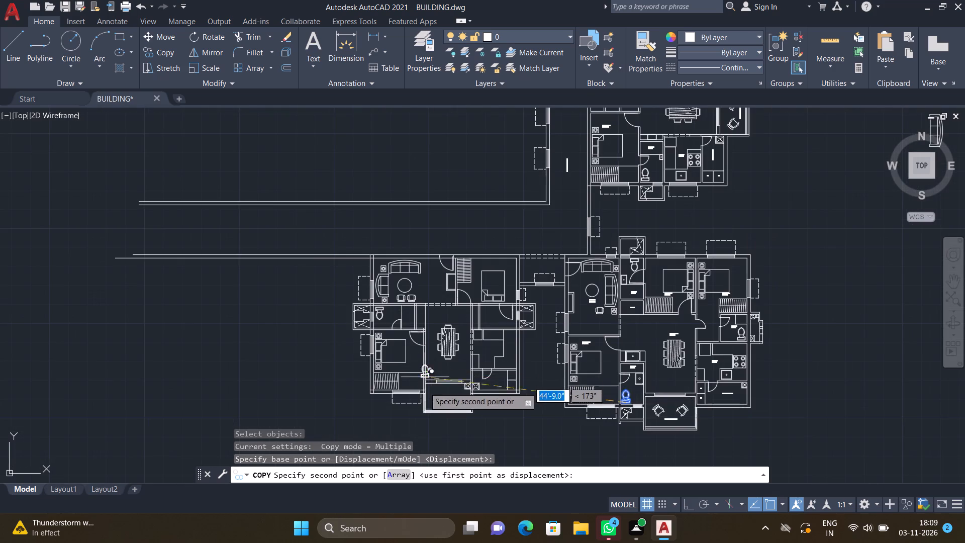
scroll(421, 402, "up", 2)
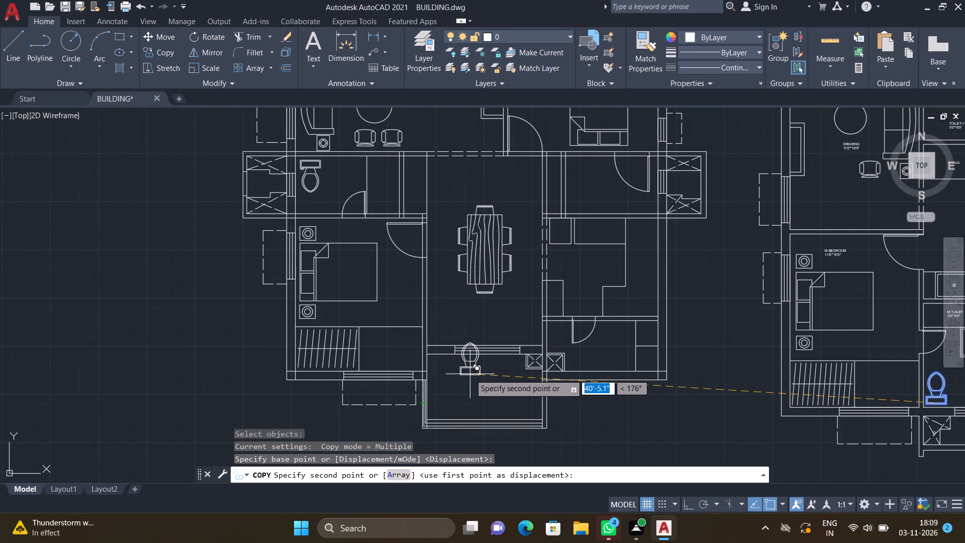
scroll(512, 263, "down", 2)
scroll(540, 234, "up", 3)
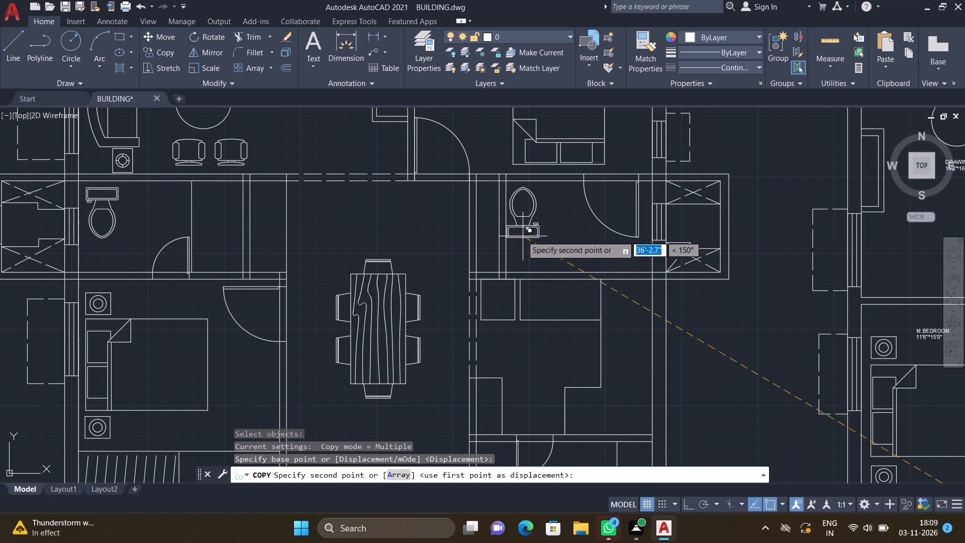
scroll(547, 255, "up", 1)
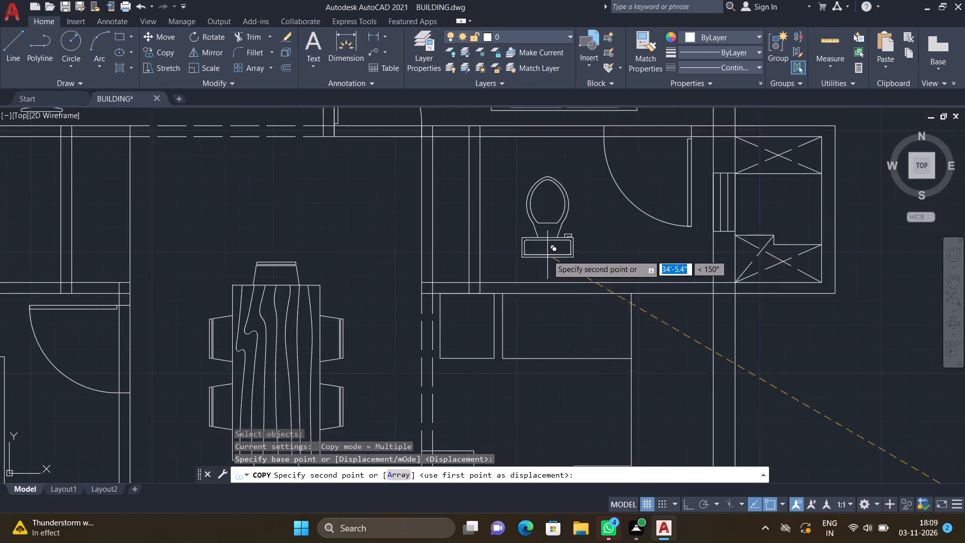
scroll(547, 255, "up", 1)
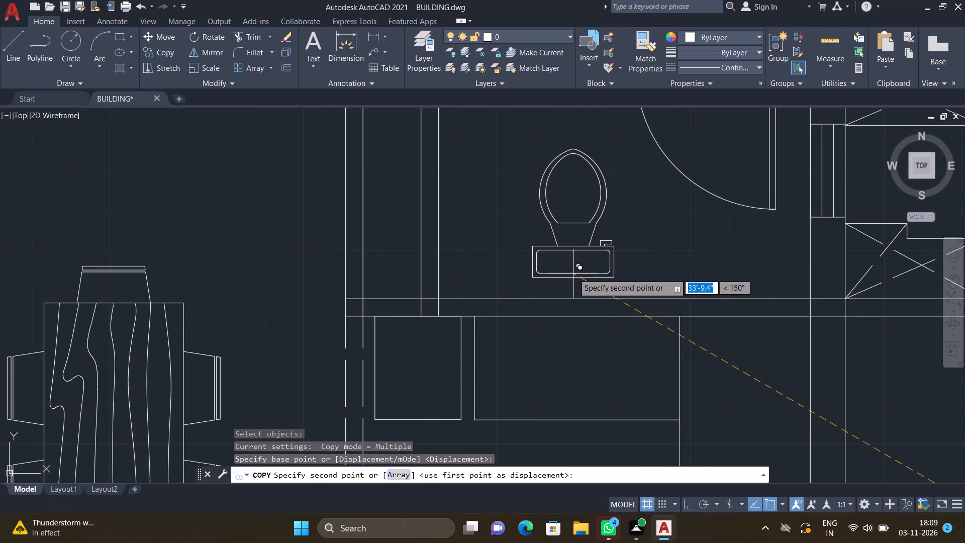
left_click(589, 282)
key("Return")
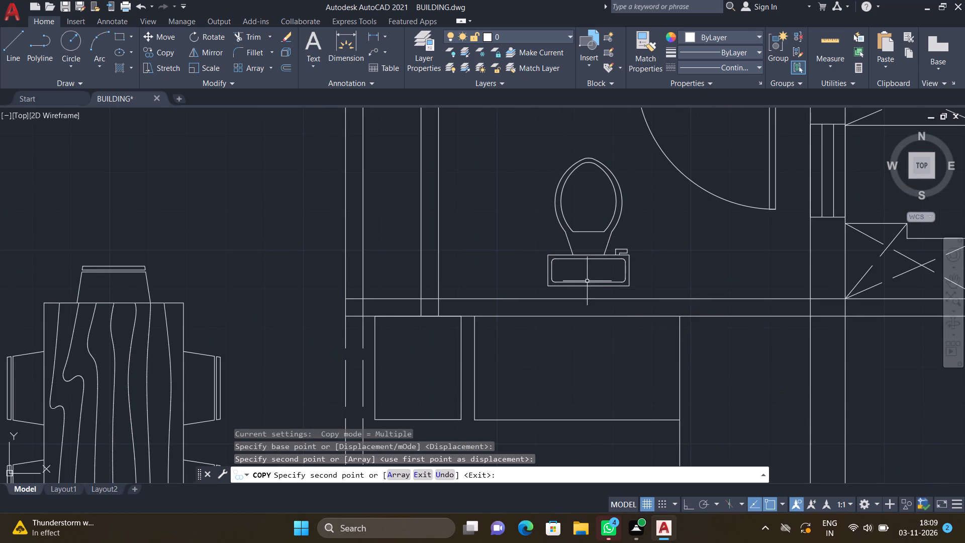
scroll(487, 285, "down", 4)
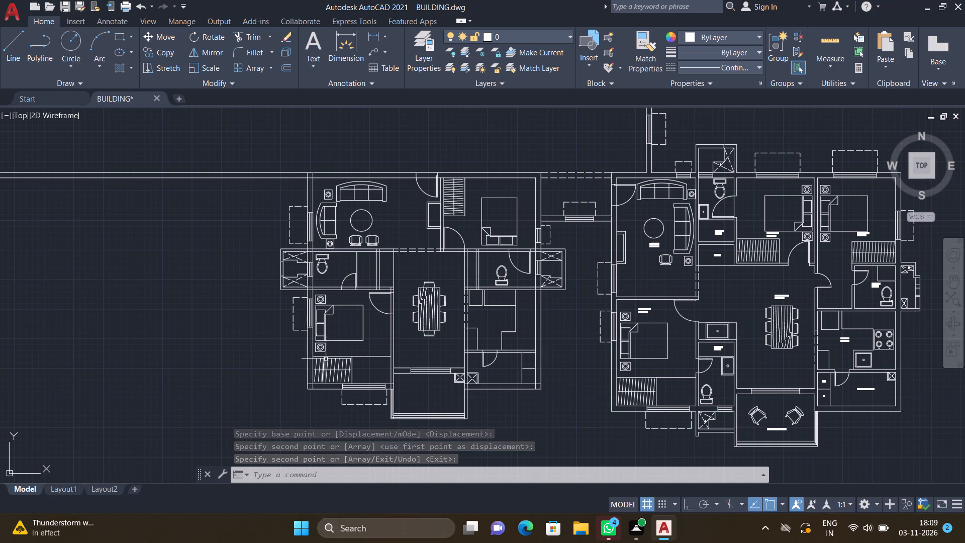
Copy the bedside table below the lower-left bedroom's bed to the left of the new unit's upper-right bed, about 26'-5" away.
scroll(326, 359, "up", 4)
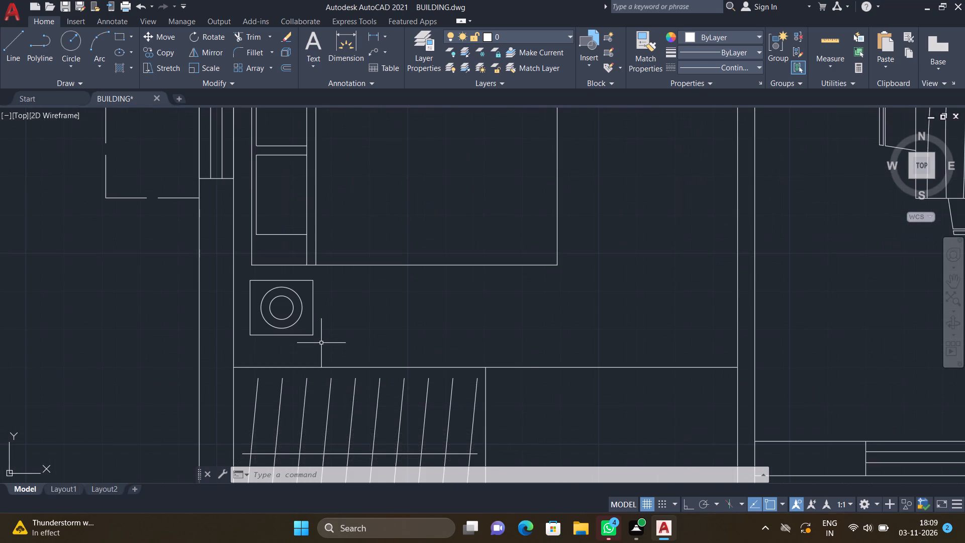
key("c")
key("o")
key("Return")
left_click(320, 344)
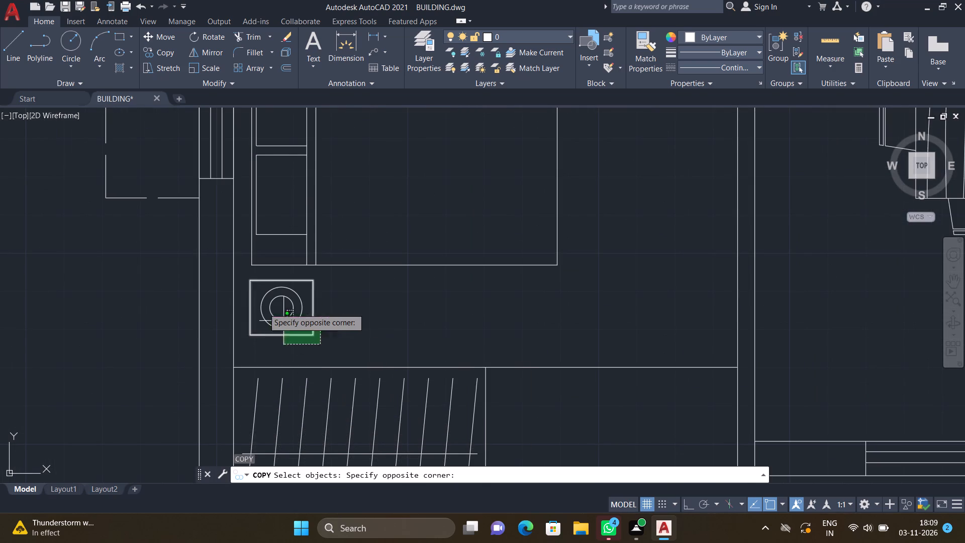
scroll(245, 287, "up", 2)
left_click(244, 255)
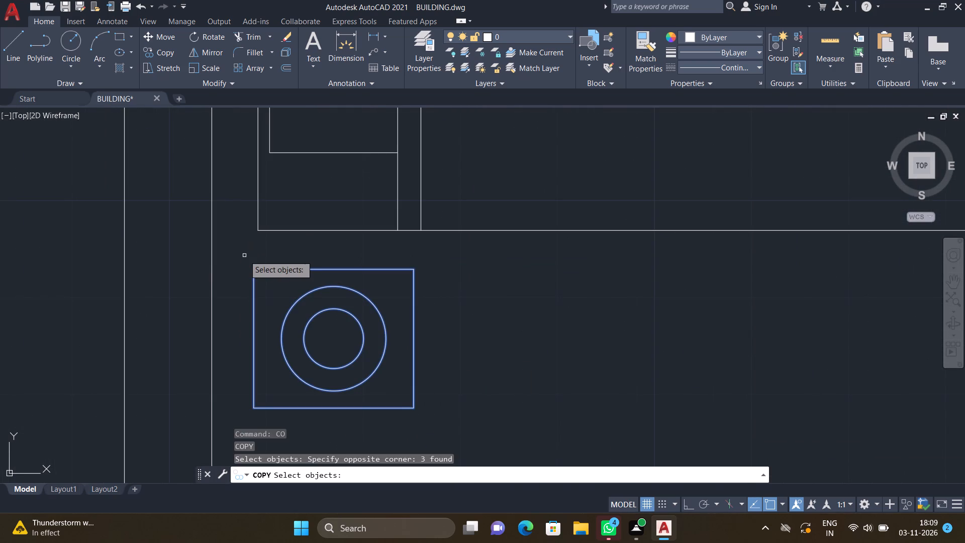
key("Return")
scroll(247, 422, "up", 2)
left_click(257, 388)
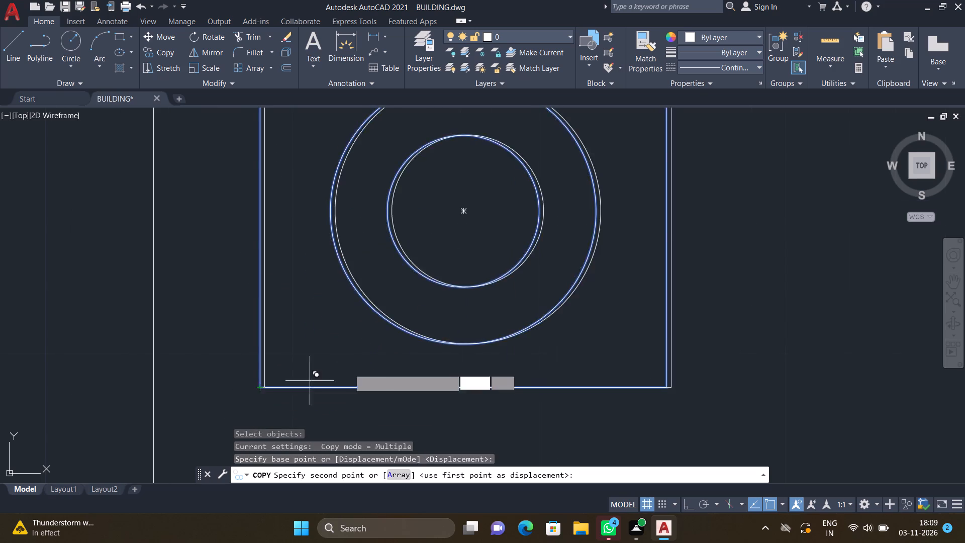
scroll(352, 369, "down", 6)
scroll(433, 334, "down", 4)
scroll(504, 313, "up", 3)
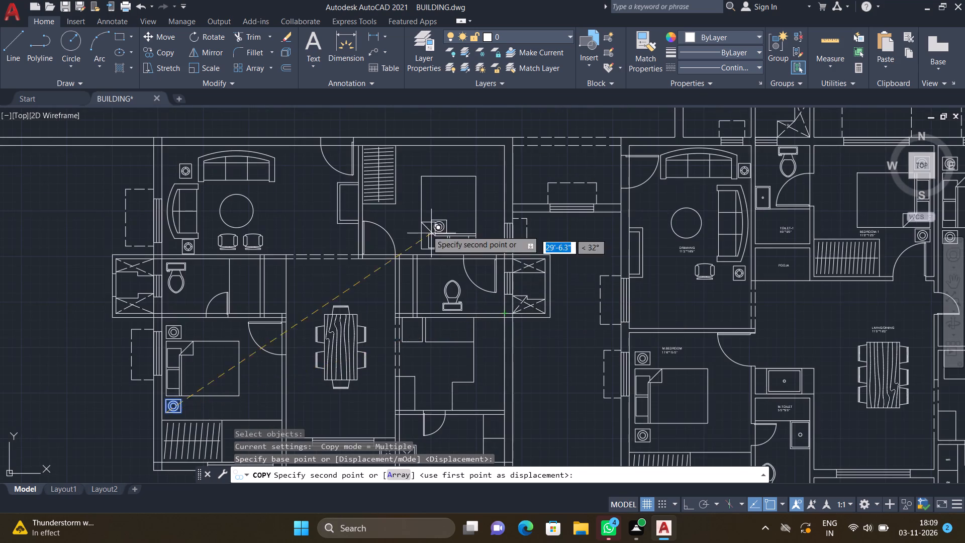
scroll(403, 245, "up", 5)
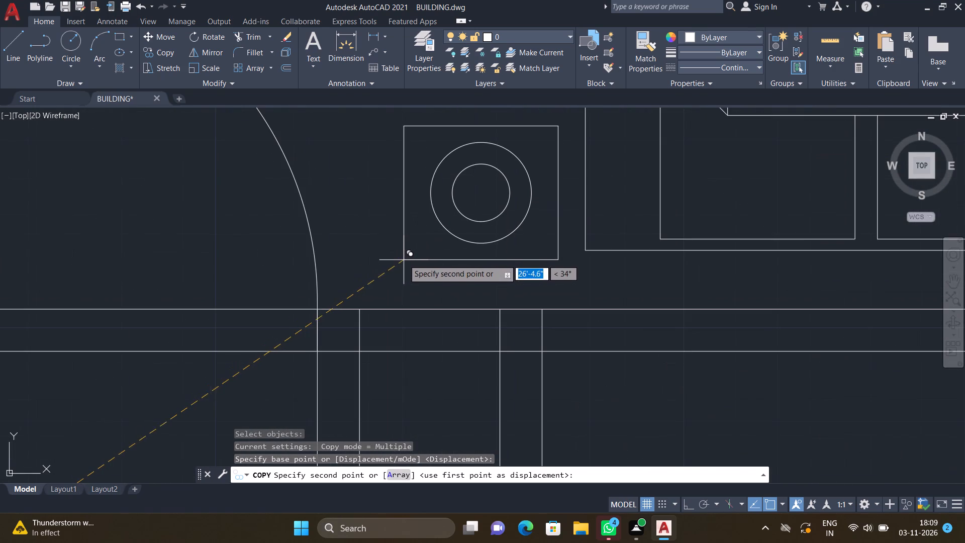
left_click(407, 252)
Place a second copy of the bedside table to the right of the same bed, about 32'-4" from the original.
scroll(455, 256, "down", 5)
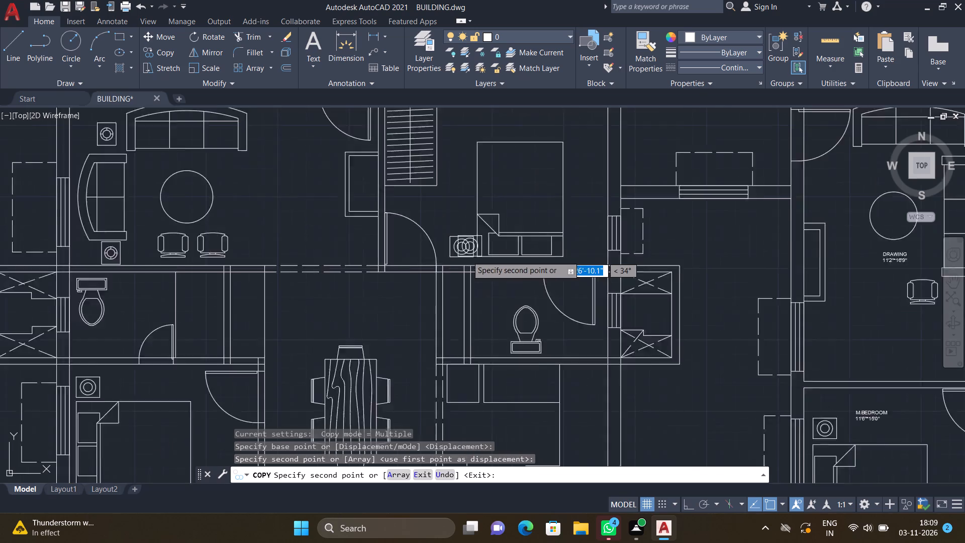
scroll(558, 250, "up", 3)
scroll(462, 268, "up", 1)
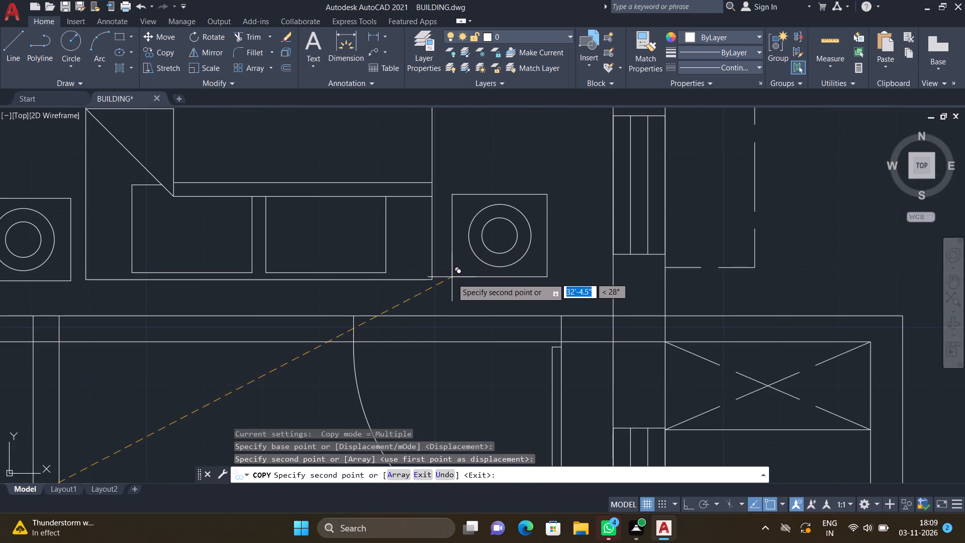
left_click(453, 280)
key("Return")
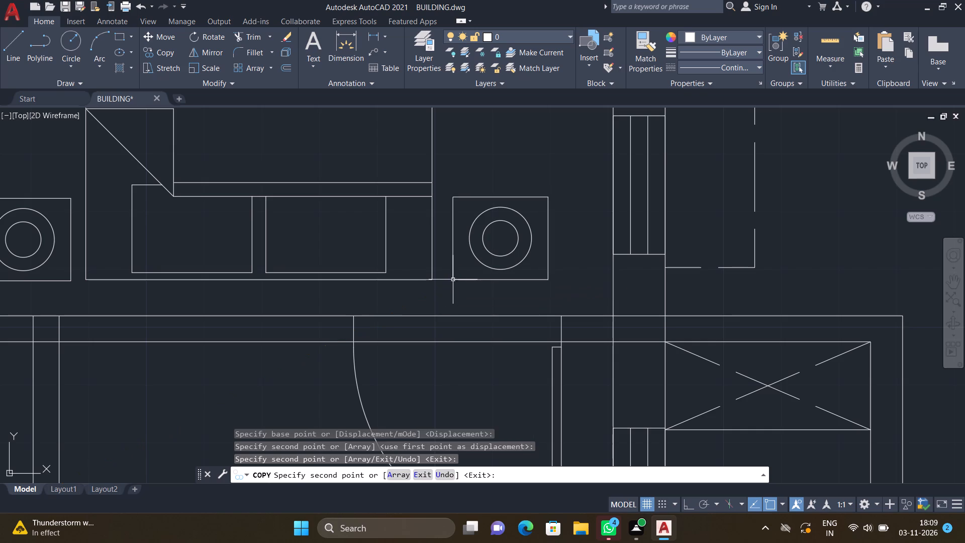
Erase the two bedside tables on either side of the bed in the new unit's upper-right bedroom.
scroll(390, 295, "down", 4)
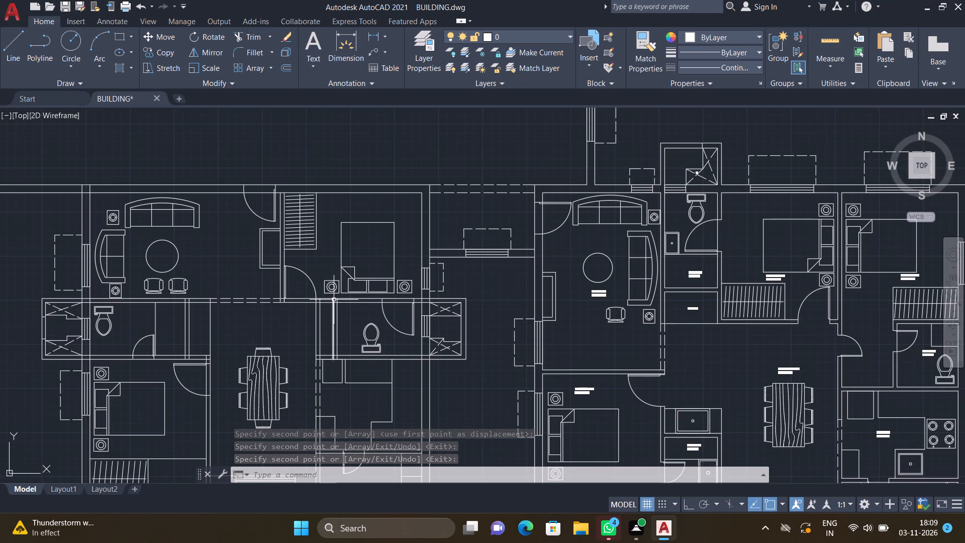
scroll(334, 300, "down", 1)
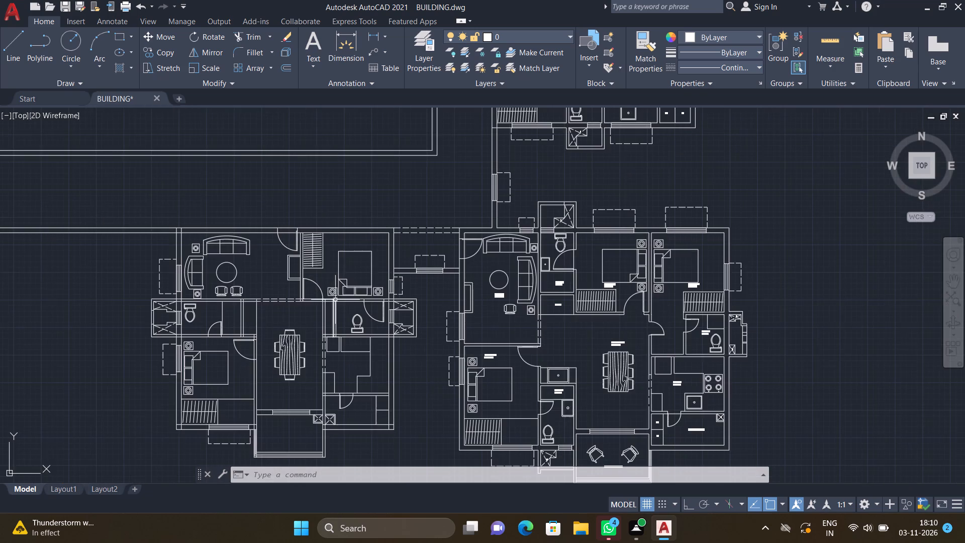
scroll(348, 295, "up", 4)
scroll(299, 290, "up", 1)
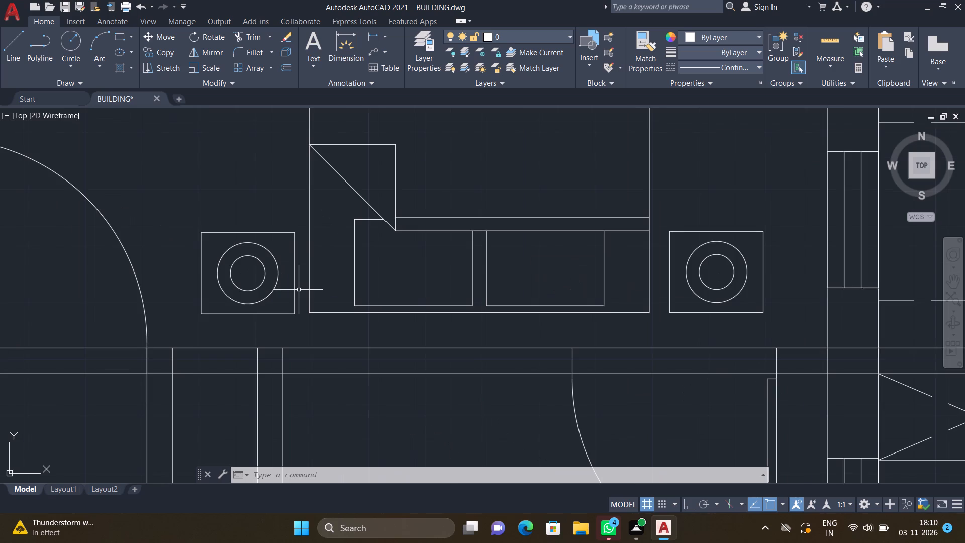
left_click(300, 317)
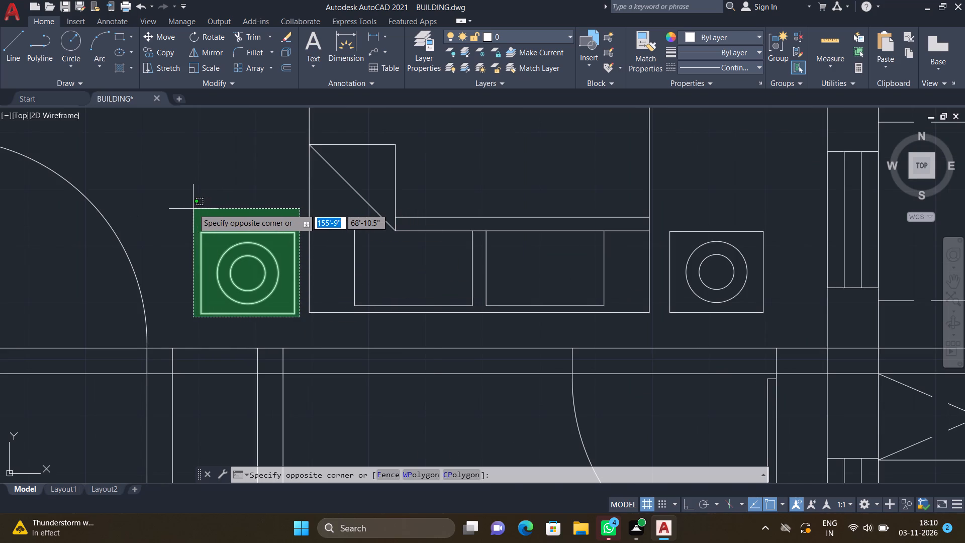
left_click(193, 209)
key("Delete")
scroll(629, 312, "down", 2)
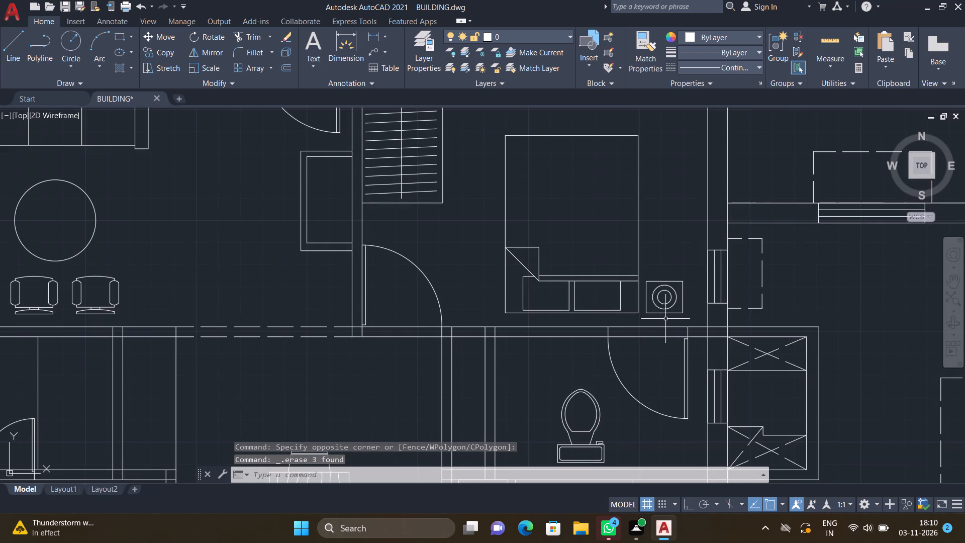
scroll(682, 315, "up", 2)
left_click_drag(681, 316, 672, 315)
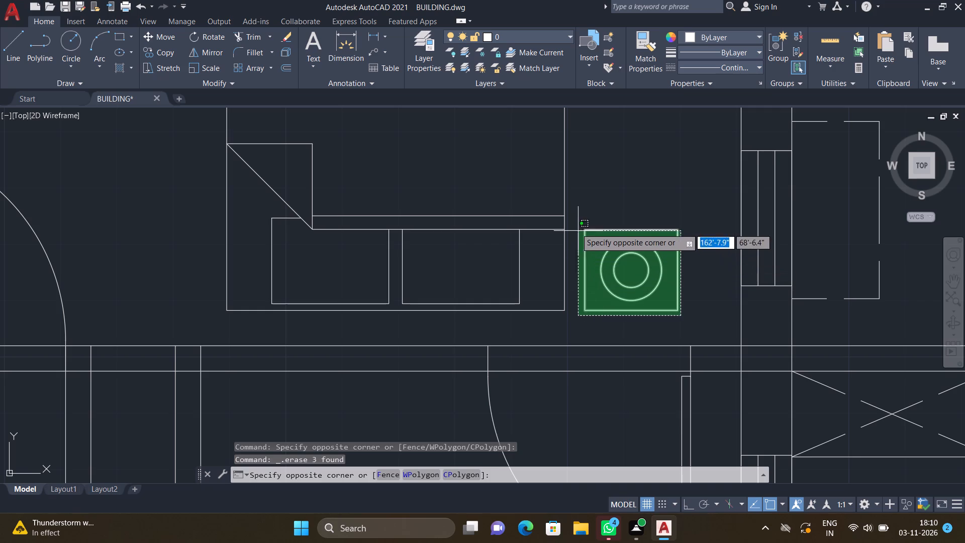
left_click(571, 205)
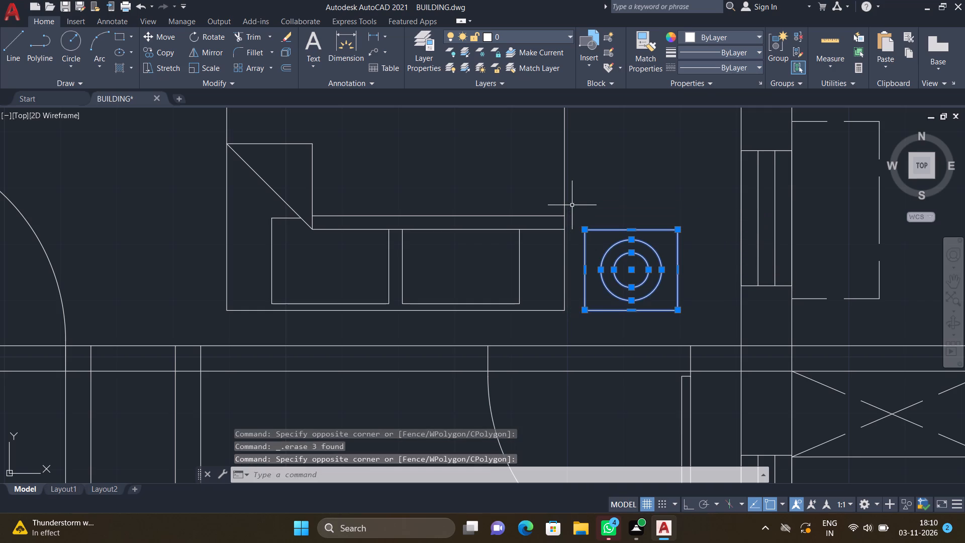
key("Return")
Rotate the loose armchair outside the plan about its backrest's midpoint so the backrest faces up, tilted slightly.
scroll(574, 268, "down", 3)
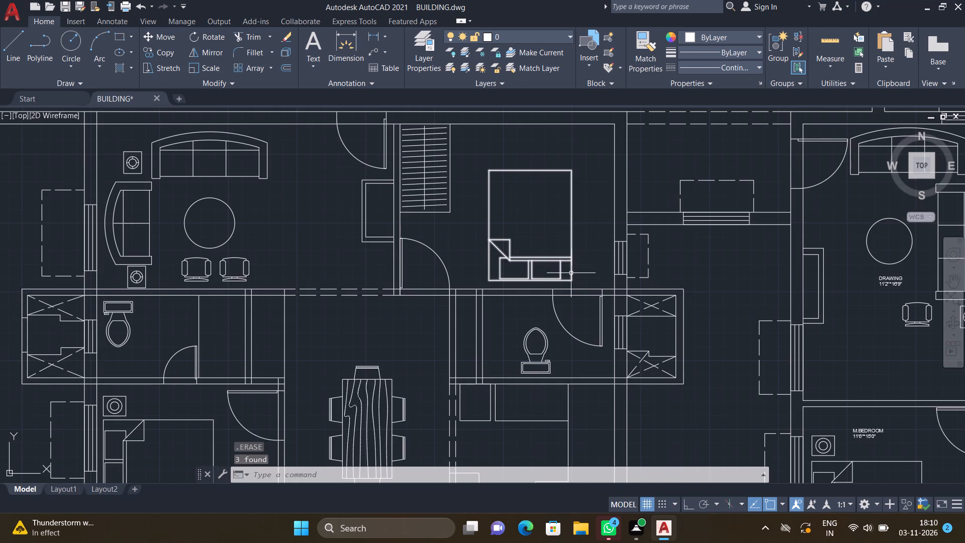
scroll(561, 292, "down", 1)
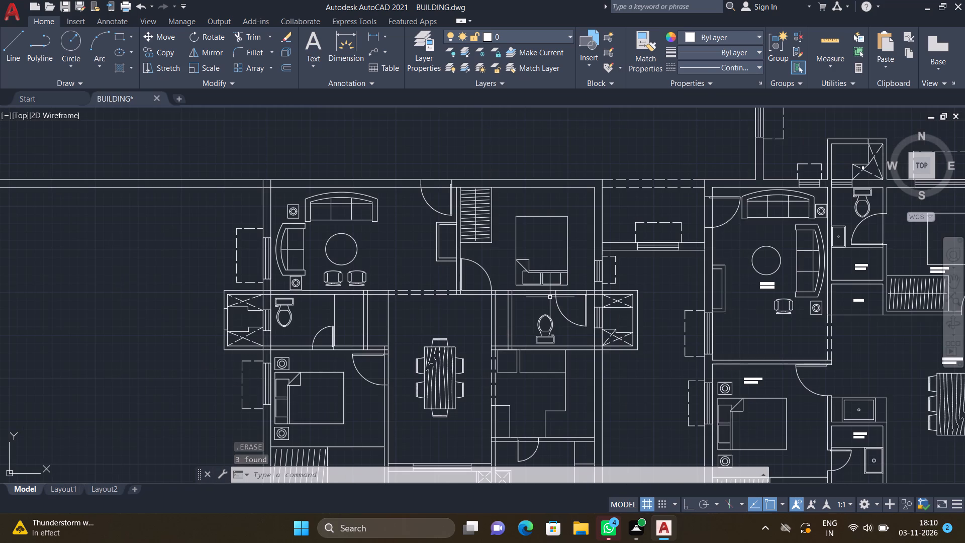
scroll(544, 302, "down", 2)
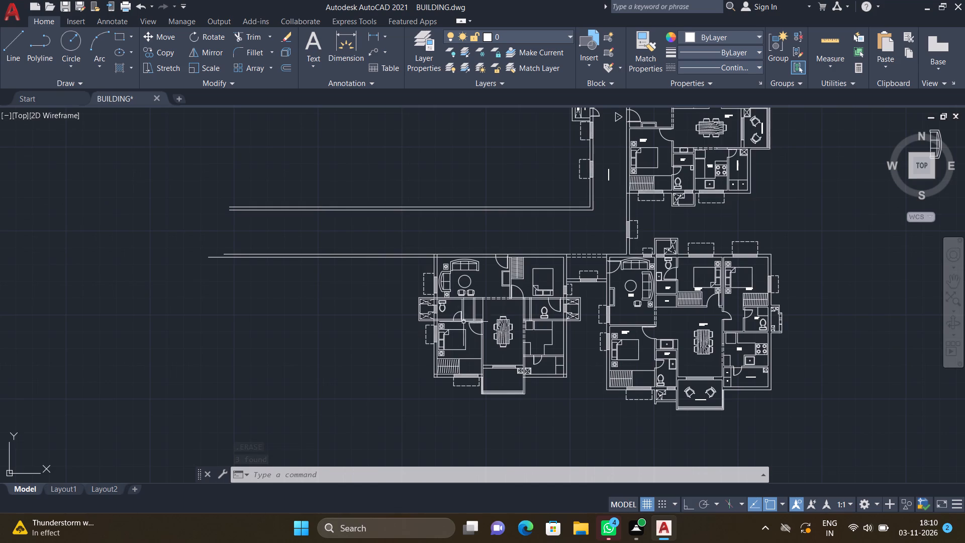
scroll(445, 323, "up", 2)
middle_click_drag(472, 309, 442, 293)
middle_click_drag(403, 273, 392, 267)
scroll(392, 267, "down", 1)
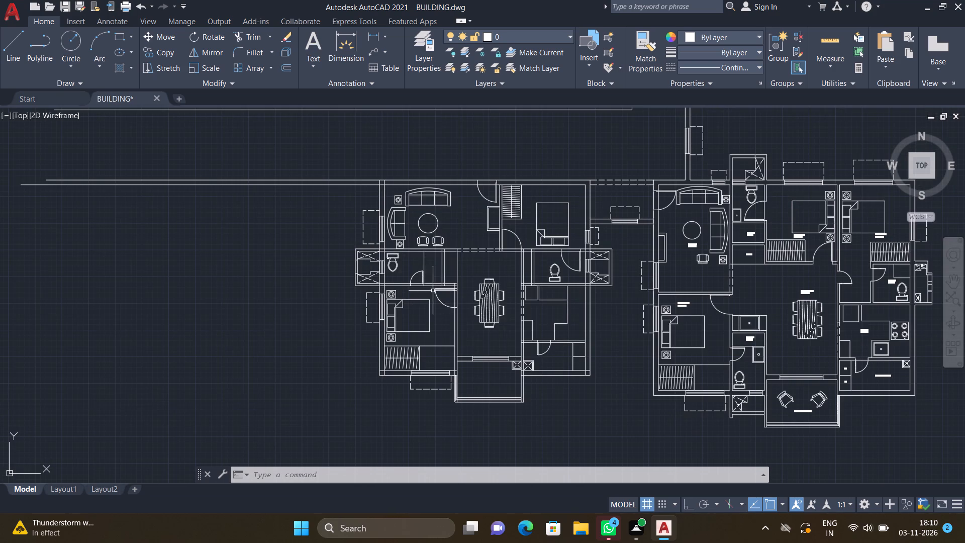
scroll(590, 323, "down", 2)
scroll(534, 316, "down", 3)
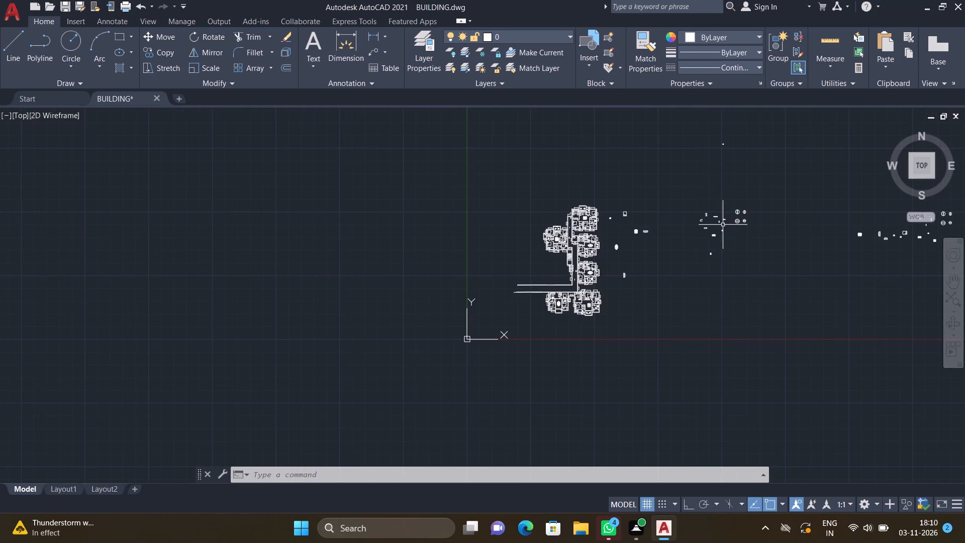
scroll(620, 213, "up", 4)
scroll(577, 241, "up", 2)
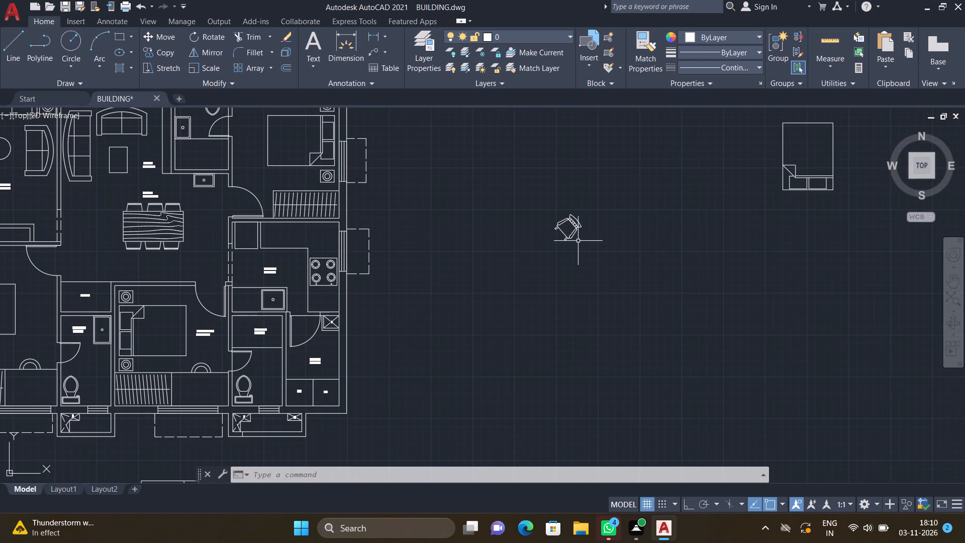
type("RO")
key("Return")
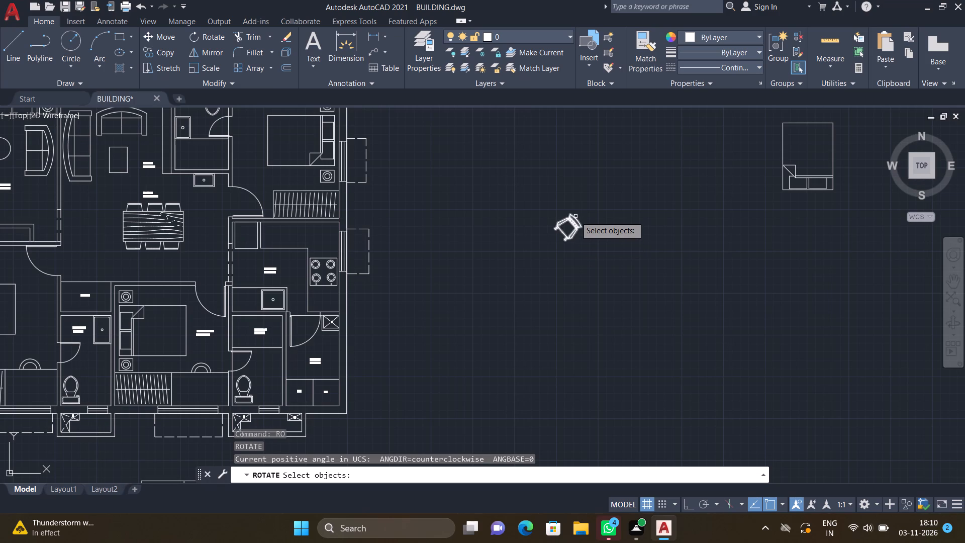
left_click(575, 216)
key("Return")
scroll(580, 219, "up", 3)
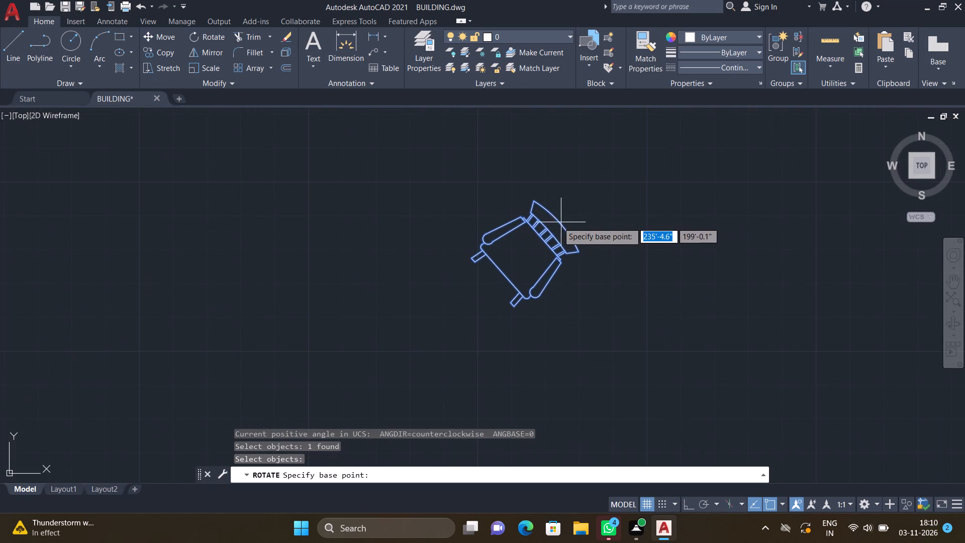
left_click(563, 224)
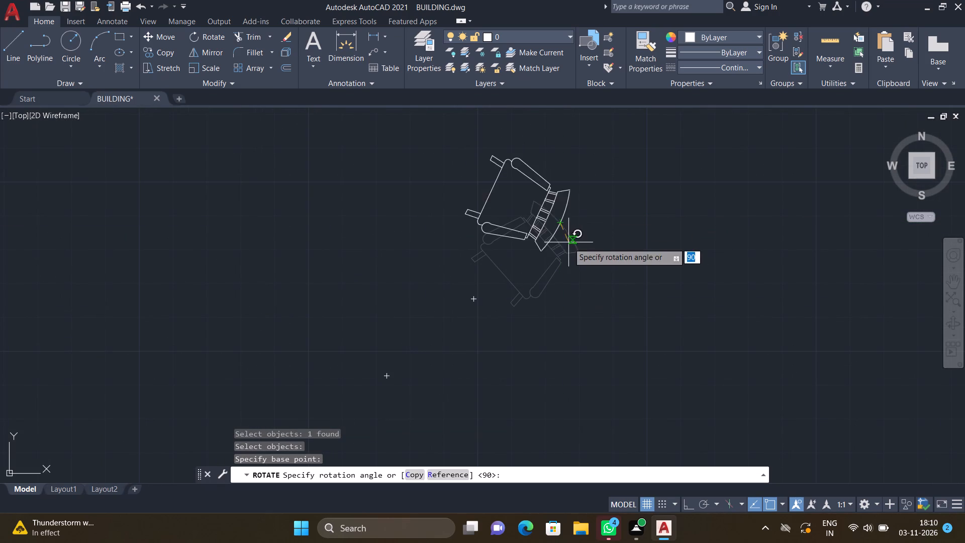
left_click(585, 172)
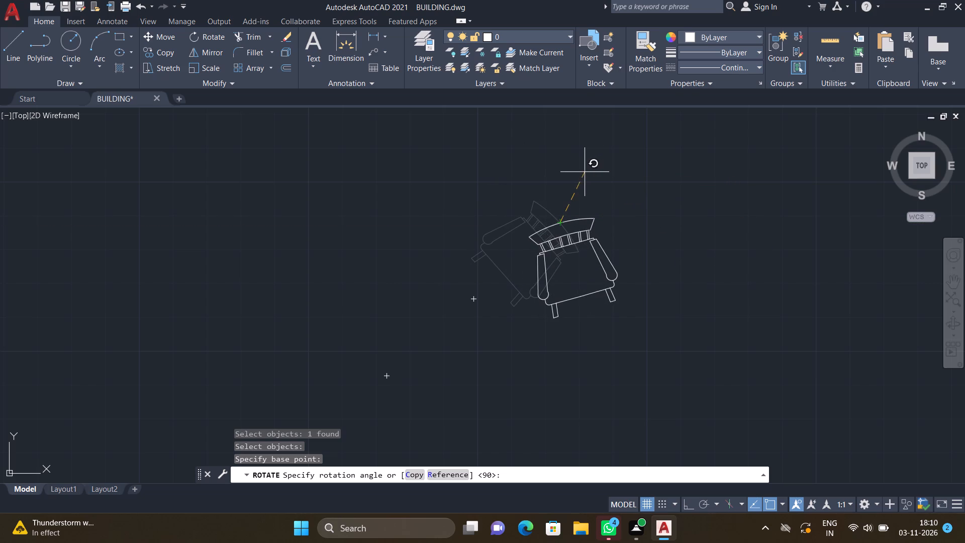
Copy the rotated armchair from outside the plan into the left part of the new unit's bottom balcony, about 175' away.
scroll(615, 287, "down", 2)
key("c")
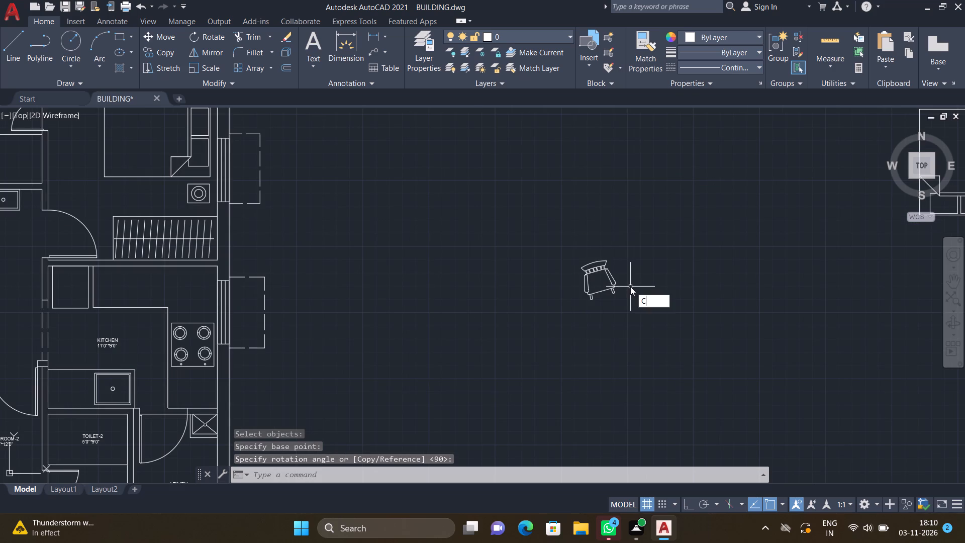
key("o")
key("Return")
scroll(623, 306, "up", 1)
left_click_drag(623, 304, 609, 296)
left_click(549, 198)
key("Return")
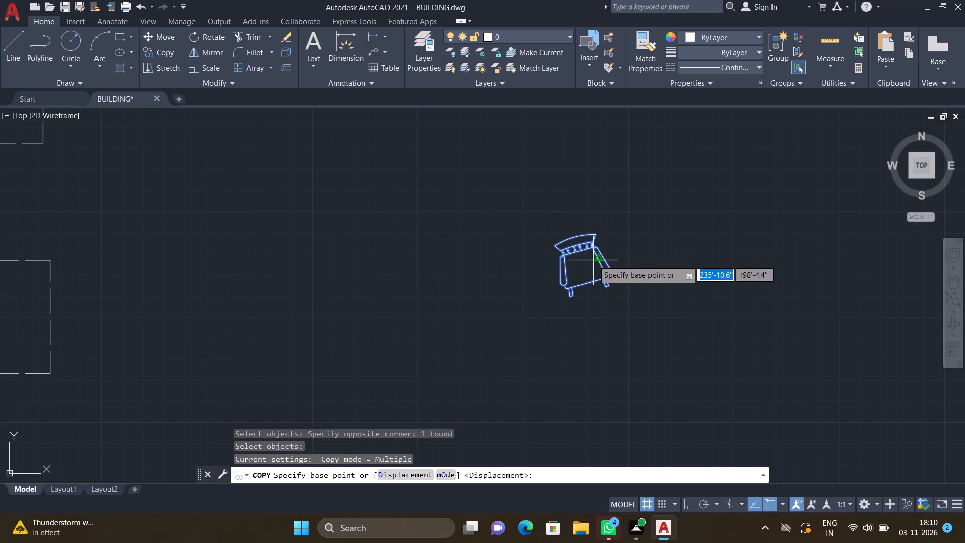
scroll(579, 251, "up", 2)
left_click(570, 218)
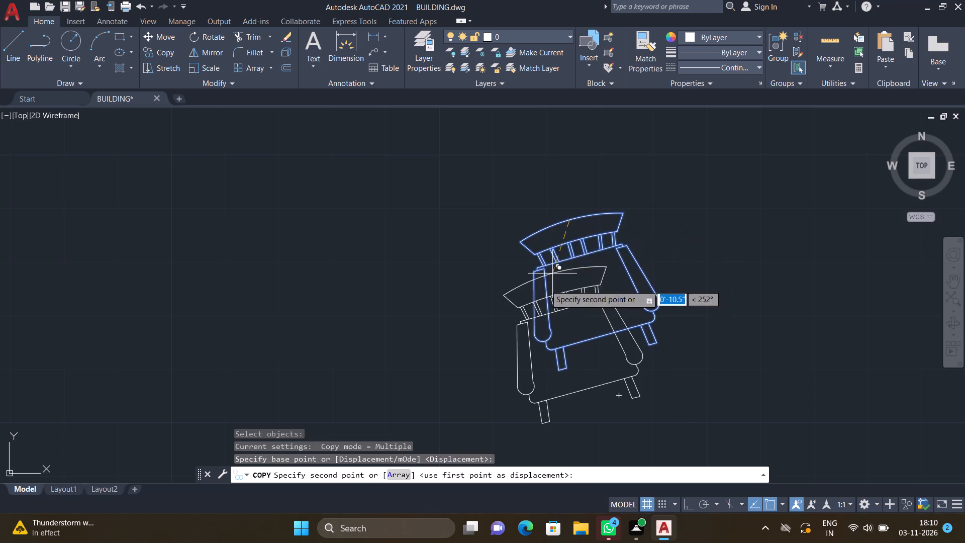
scroll(542, 287, "down", 6)
scroll(379, 361, "down", 6)
scroll(339, 421, "up", 4)
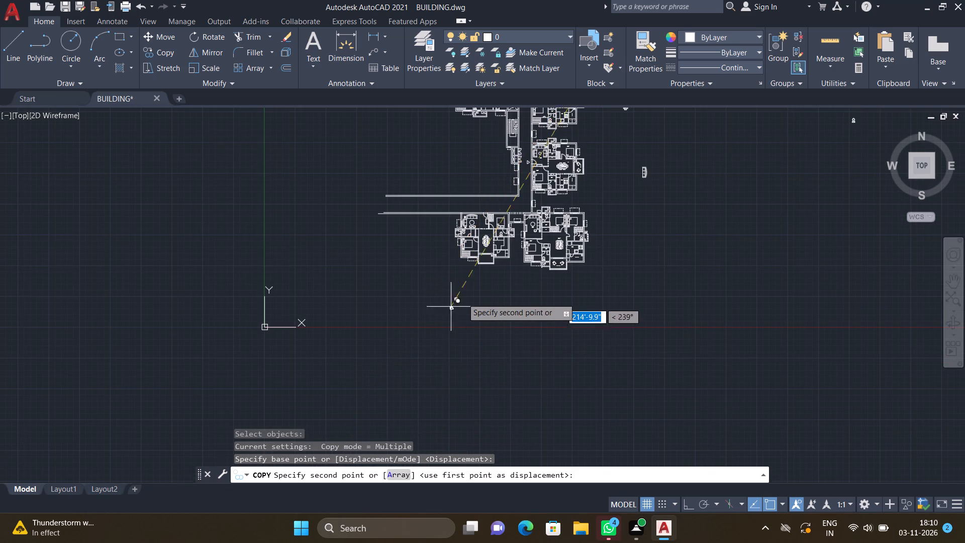
scroll(482, 274, "up", 4)
scroll(465, 170, "up", 1)
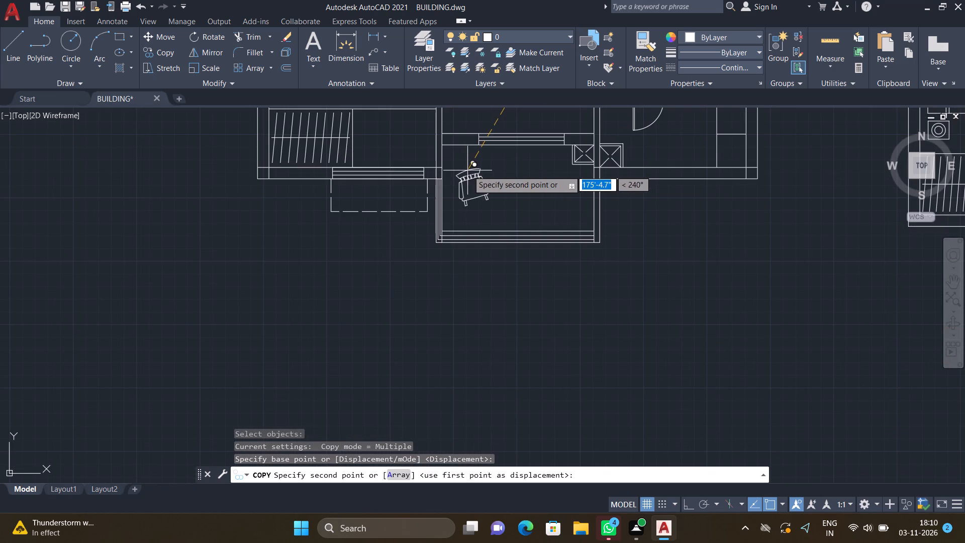
scroll(471, 172, "up", 2)
scroll(471, 173, "down", 2)
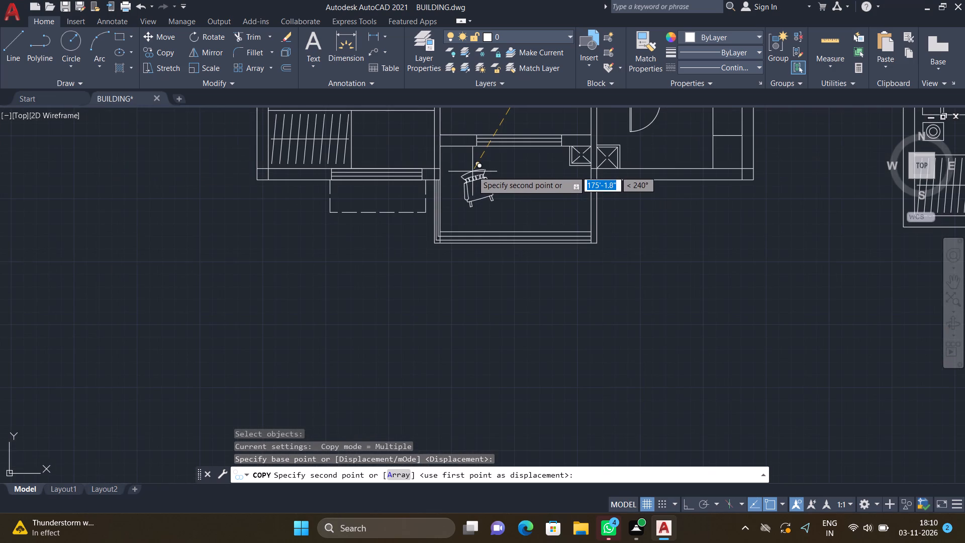
left_click(472, 172)
key("Return")
Rotate the loose armchair outside the plan about its backrest's midpoint so the backrest faces the upper right.
scroll(493, 187, "down", 5)
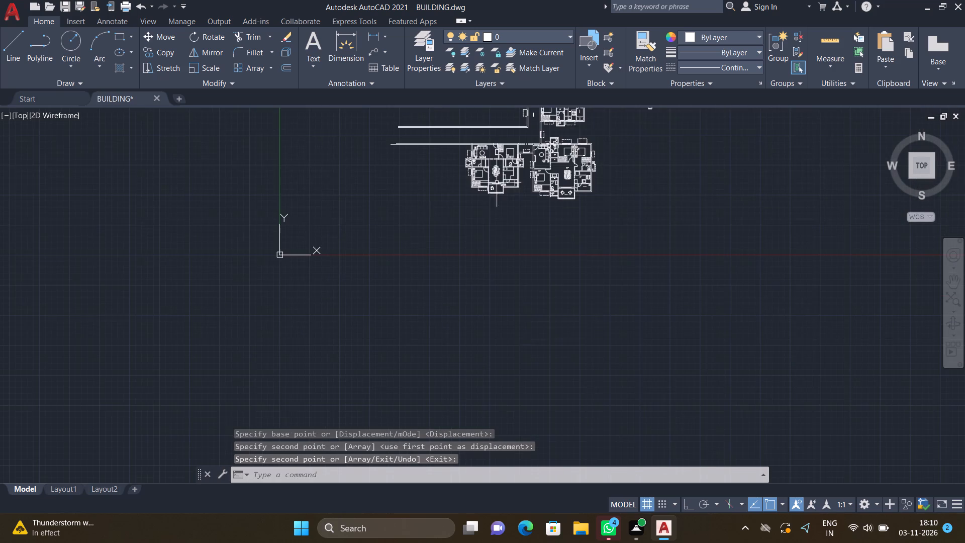
scroll(584, 152, "down", 4)
scroll(586, 96, "up", 8)
scroll(543, 233, "up", 3)
type("RO")
key("Return")
left_click(515, 234)
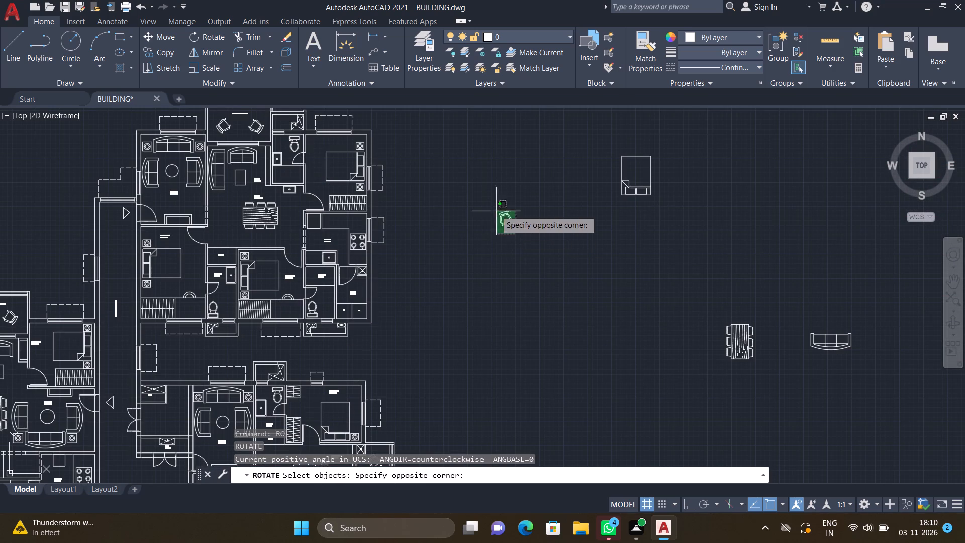
left_click(459, 178)
key("Return")
scroll(486, 211, "up", 3)
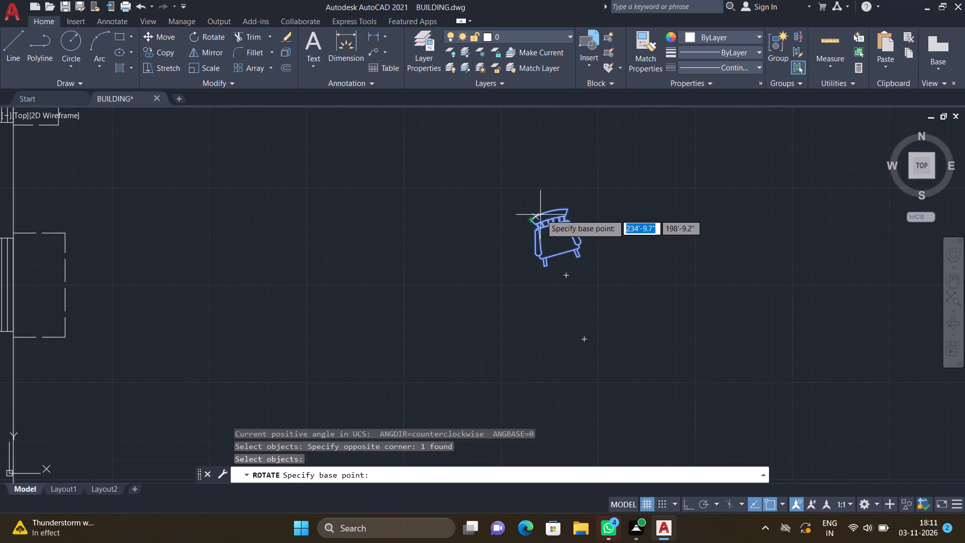
left_click(545, 213)
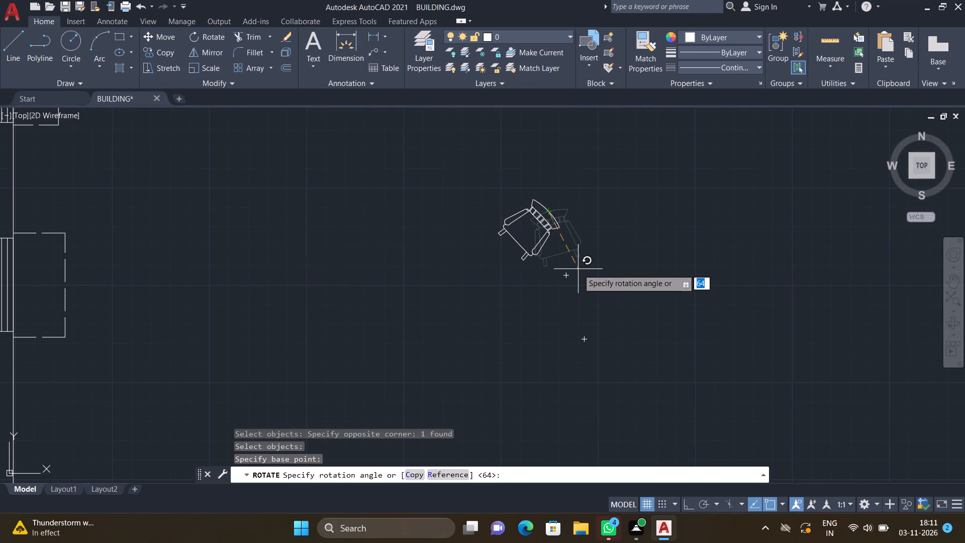
left_click(581, 260)
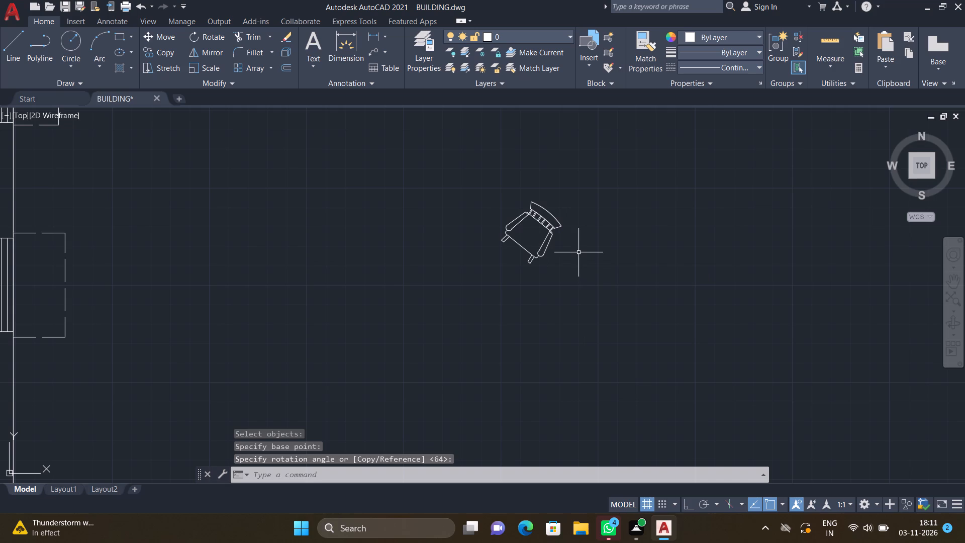
Copy the rotated armchair from outside the plan into the right part of the new unit's bottom balcony, about 173' away.
key("c")
key("o")
key("Return")
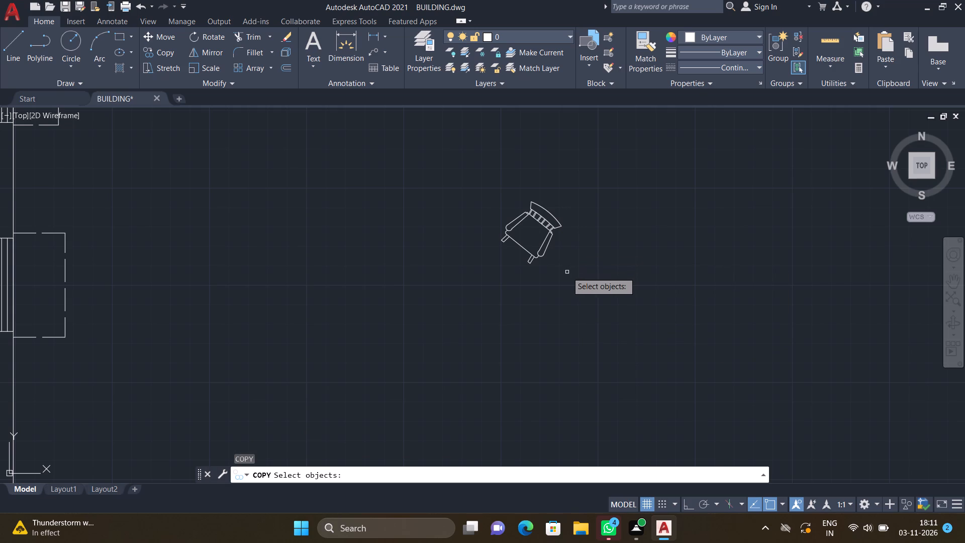
left_click_drag(567, 272, 556, 258)
left_click(493, 178)
key("Return")
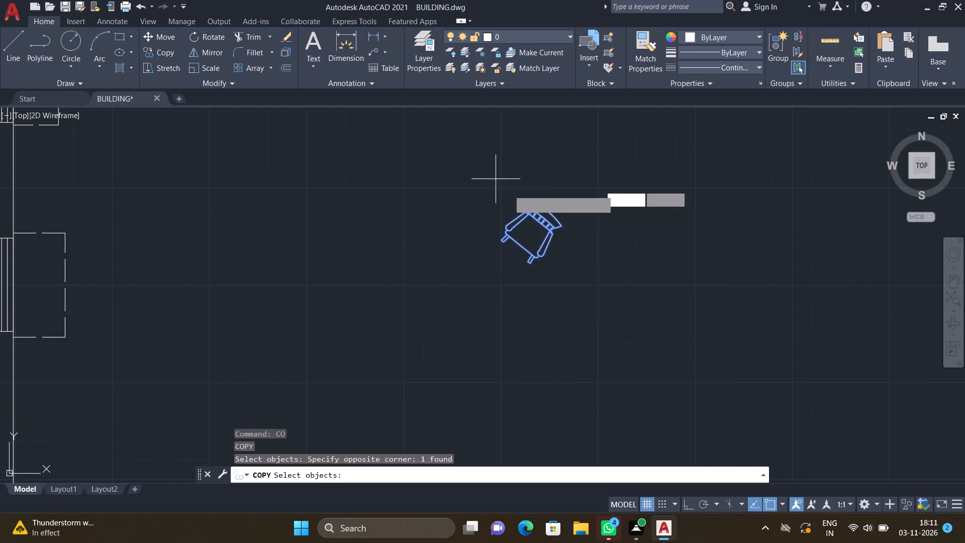
scroll(549, 213, "up", 2)
left_click(546, 212)
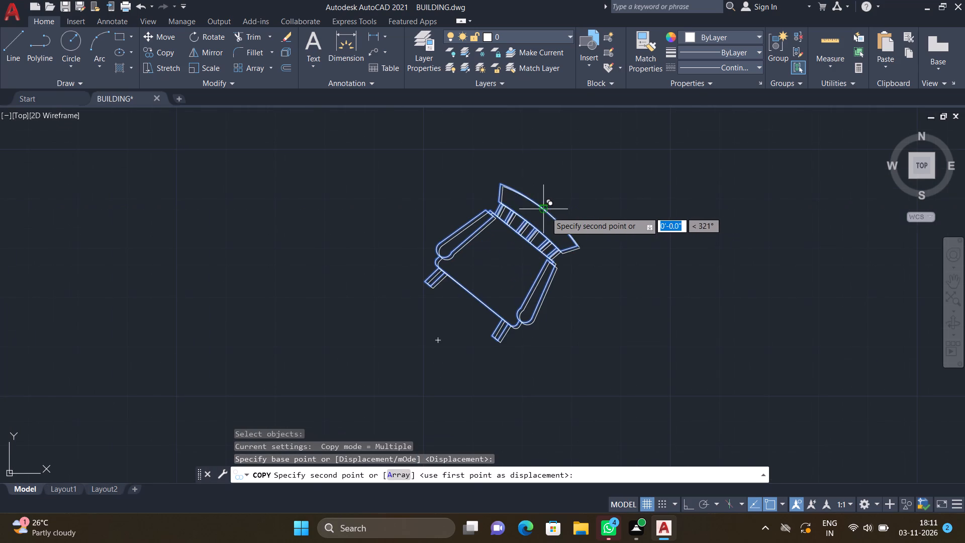
scroll(508, 292, "down", 5)
scroll(410, 353, "down", 6)
scroll(360, 423, "down", 4)
scroll(364, 439, "up", 2)
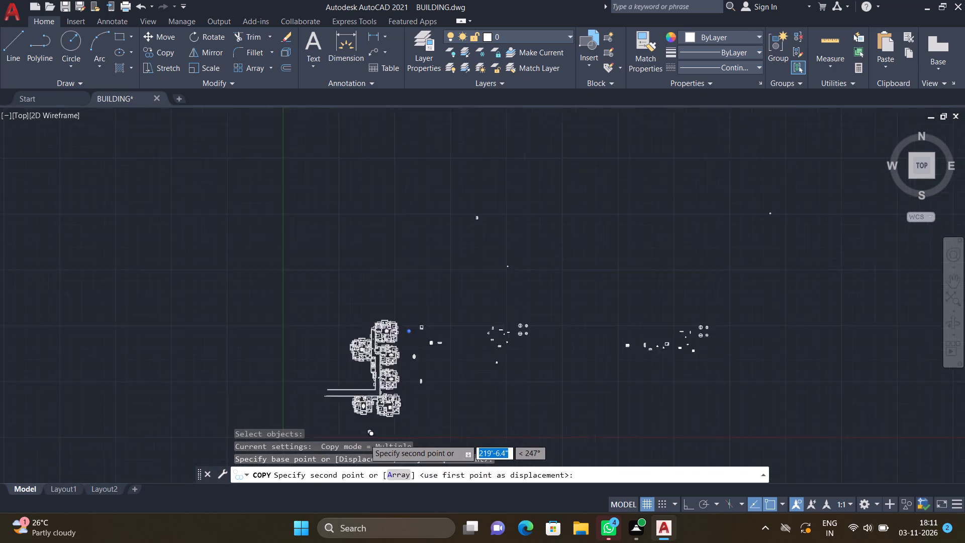
scroll(364, 439, "up", 4)
scroll(347, 286, "up", 3)
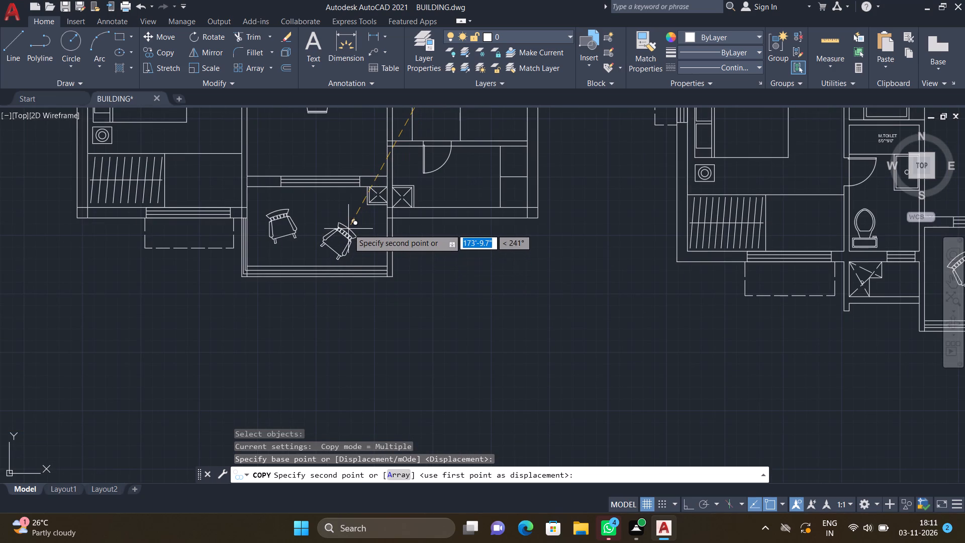
scroll(358, 224, "up", 2)
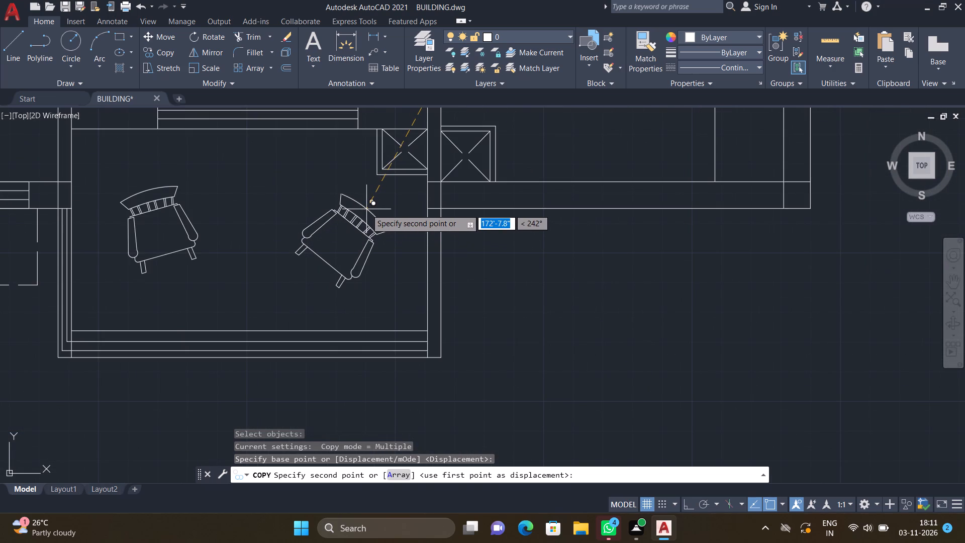
double_click(366, 202)
key("Return")
Copy the kitchen sink from the neighbouring right-hand unit onto the lower counter of the new unit's kitchen, about 49'-10" away.
scroll(346, 230, "down", 2)
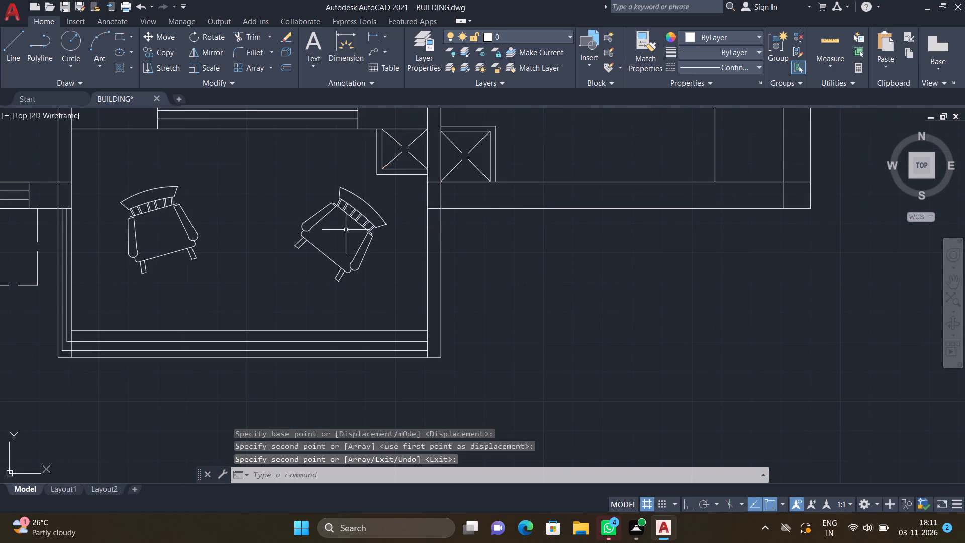
scroll(344, 230, "down", 3)
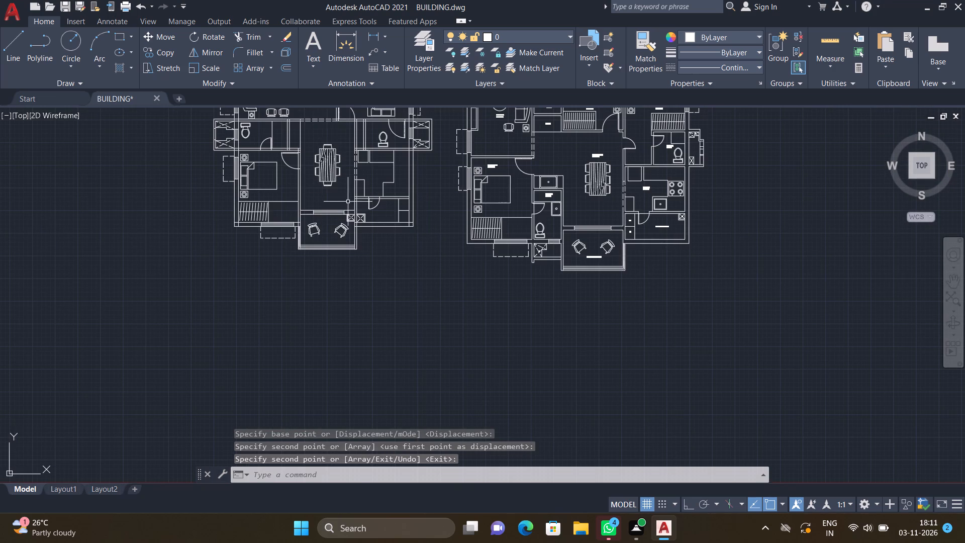
scroll(345, 206, "up", 2)
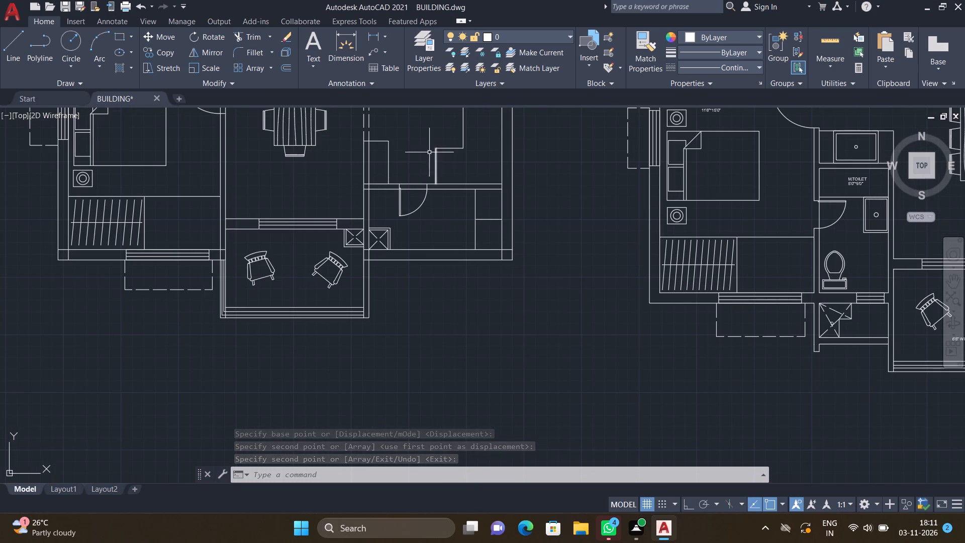
scroll(356, 239, "down", 1)
scroll(426, 200, "down", 1)
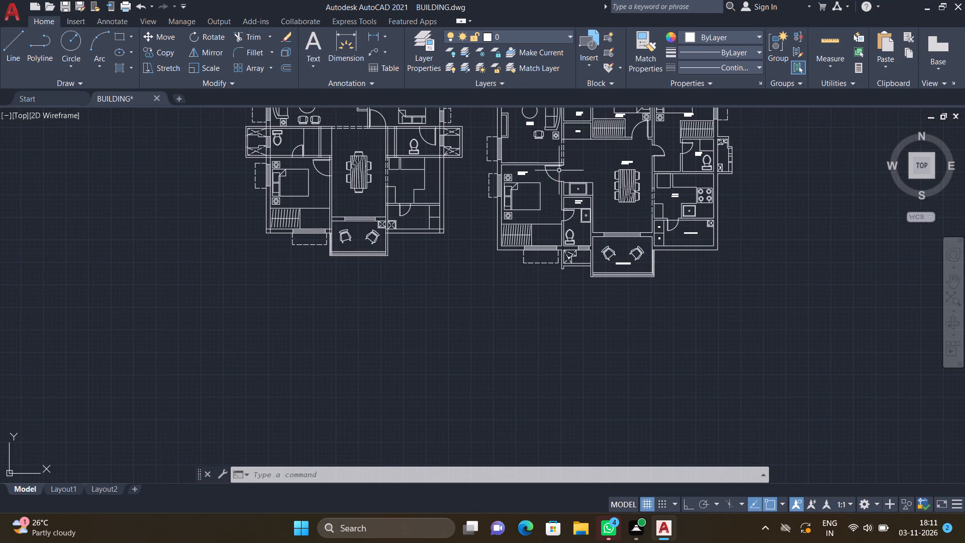
scroll(698, 206, "up", 5)
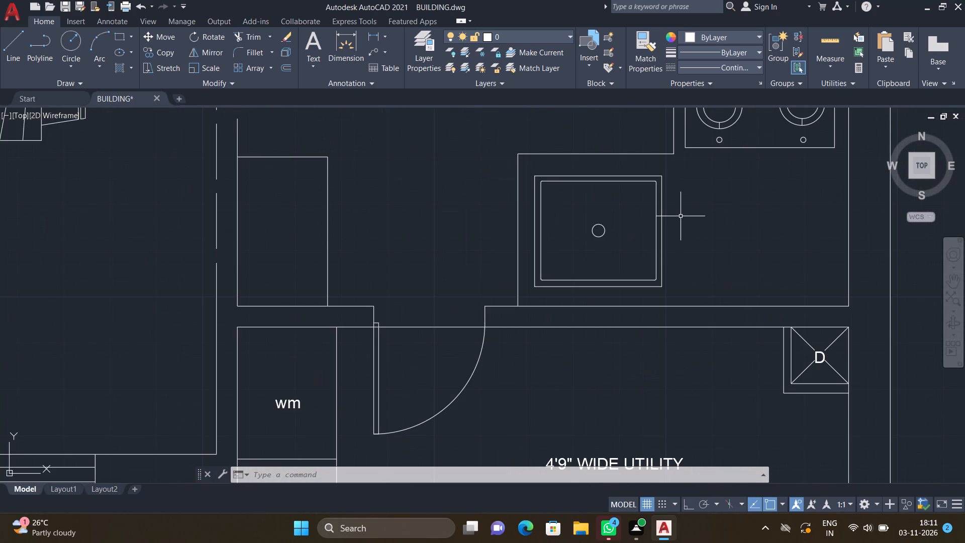
key("c")
key("o")
key("Return")
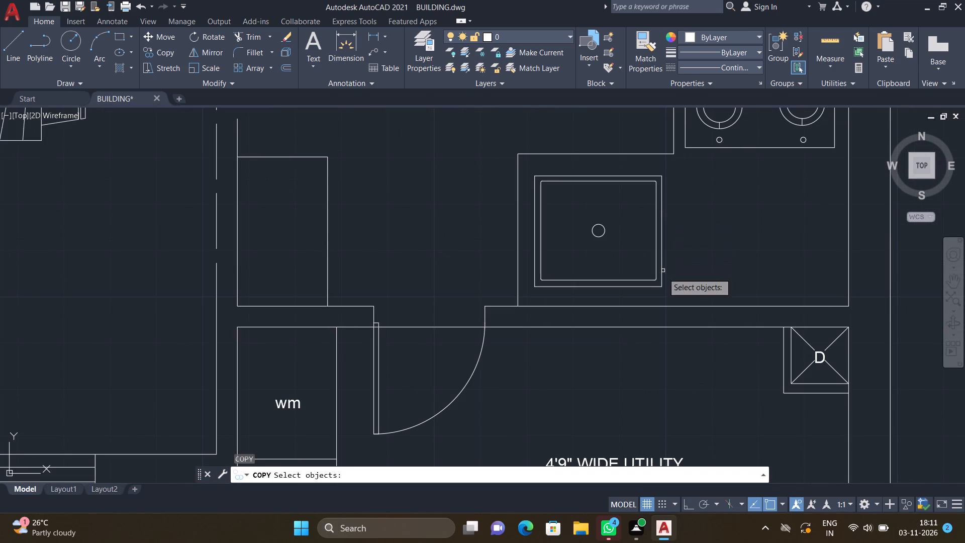
left_click(666, 298)
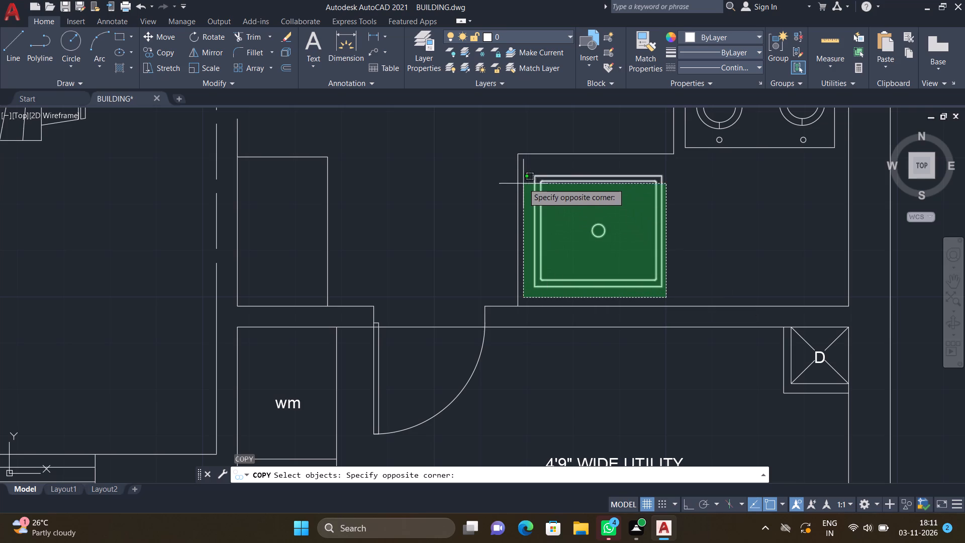
scroll(529, 179, "up", 1)
left_click(527, 162)
key("Return")
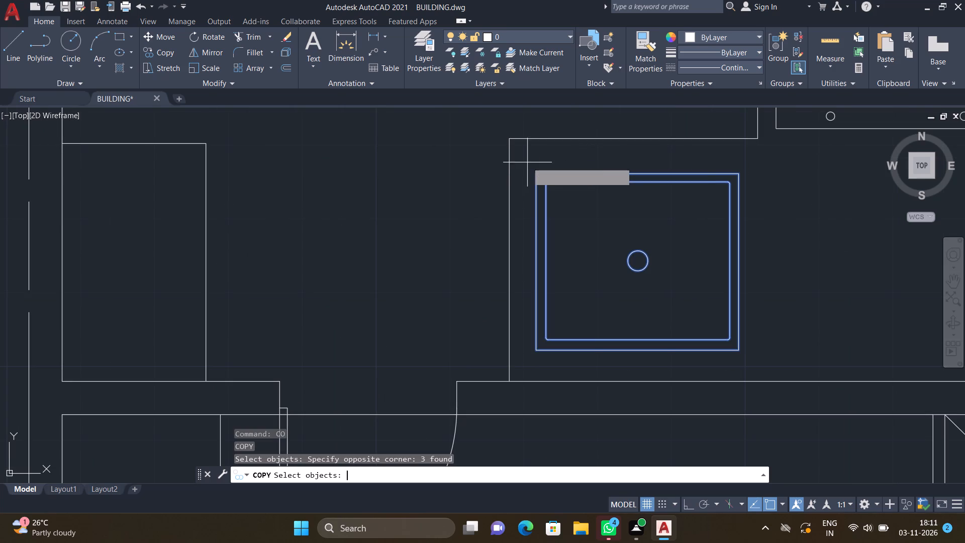
left_click(640, 171)
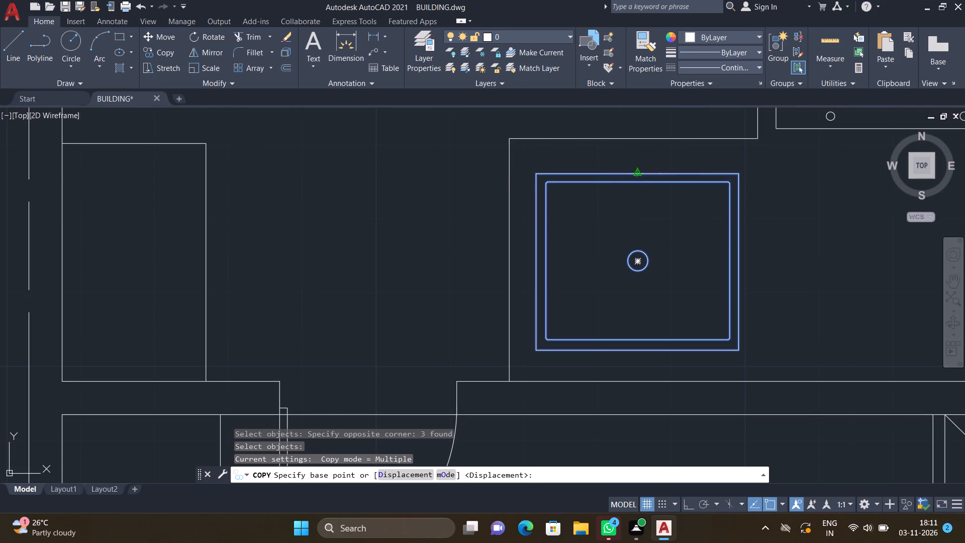
scroll(569, 235, "down", 6)
scroll(349, 296, "down", 3)
scroll(283, 304, "up", 3)
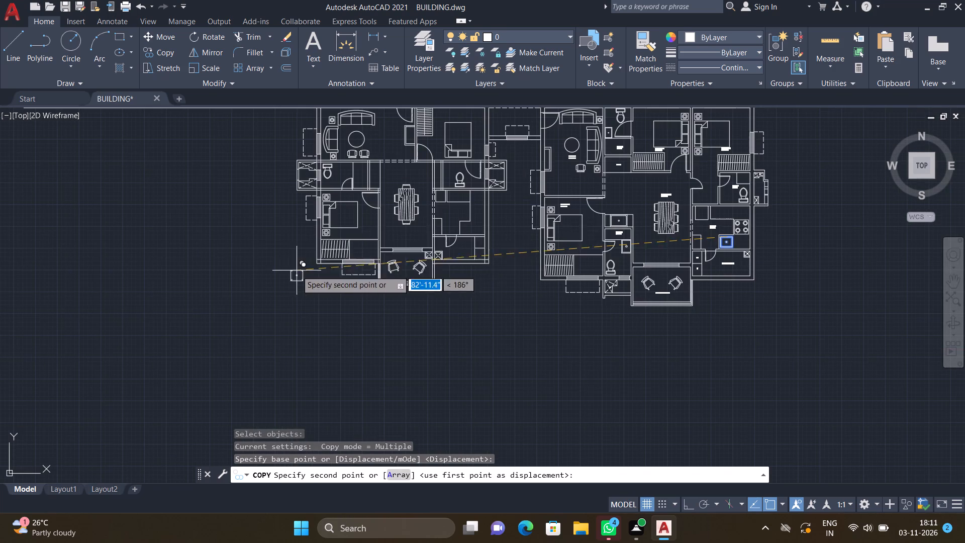
scroll(459, 209, "up", 3)
scroll(475, 257, "up", 3)
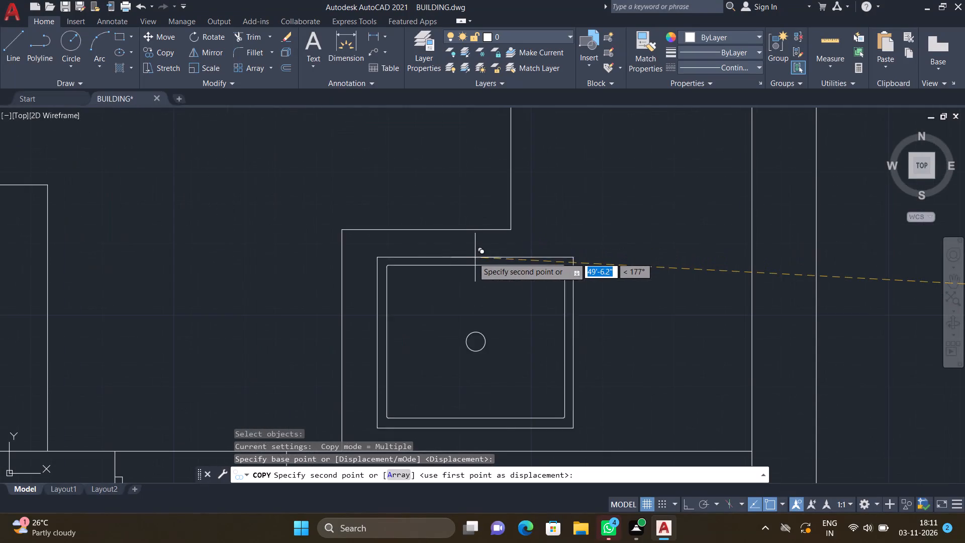
left_click(450, 260)
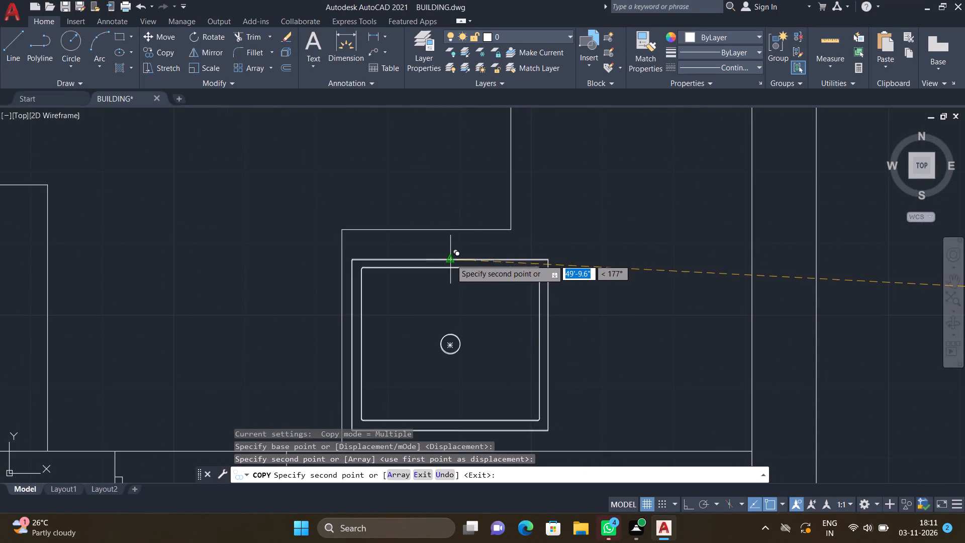
key("Return")
Copy the four-burner stove from the neighbouring unit's kitchen onto the new unit's right-hand kitchen counter, about 50'-7" away.
scroll(581, 253, "down", 6)
scroll(867, 260, "up", 4)
scroll(731, 284, "up", 2)
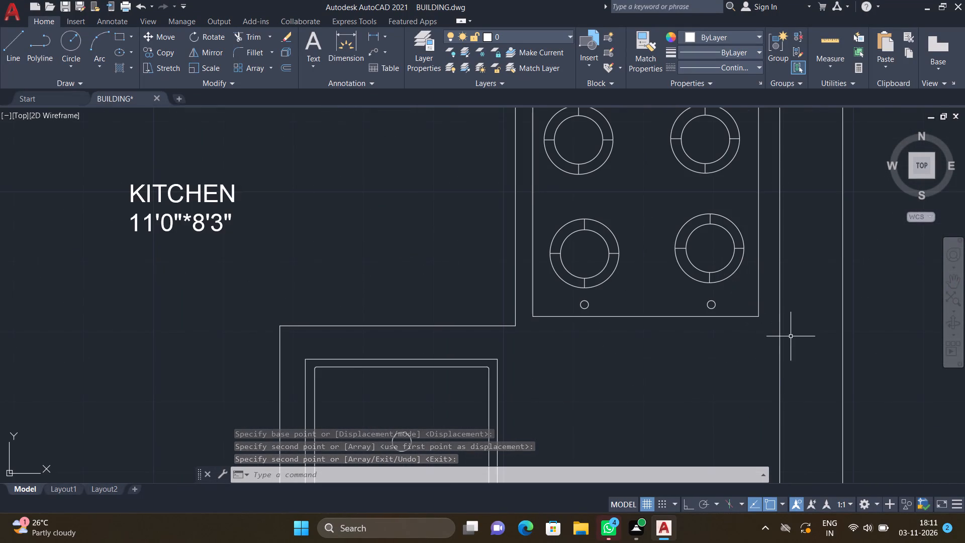
key("c")
key("o")
key("Return")
scroll(775, 336, "down", 2)
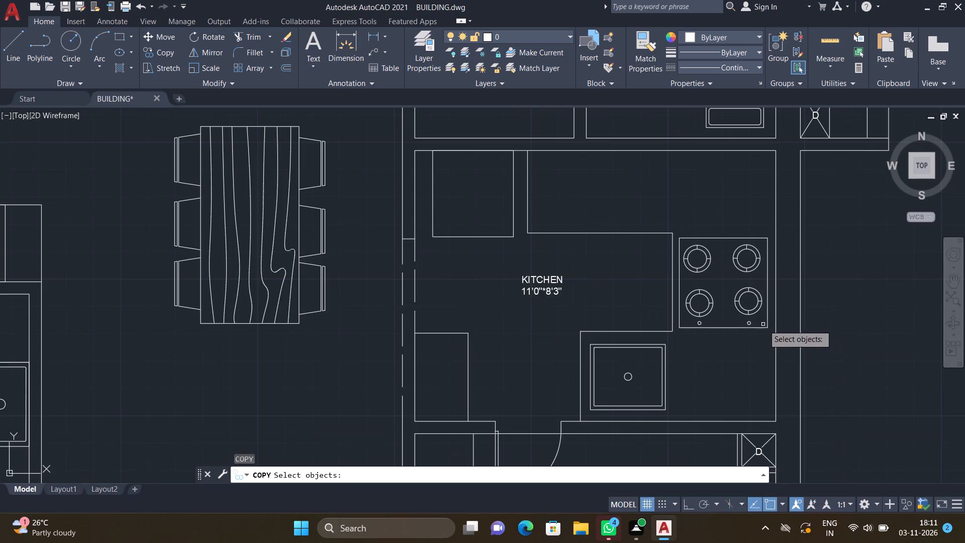
left_click(768, 339)
scroll(689, 265, "up", 2)
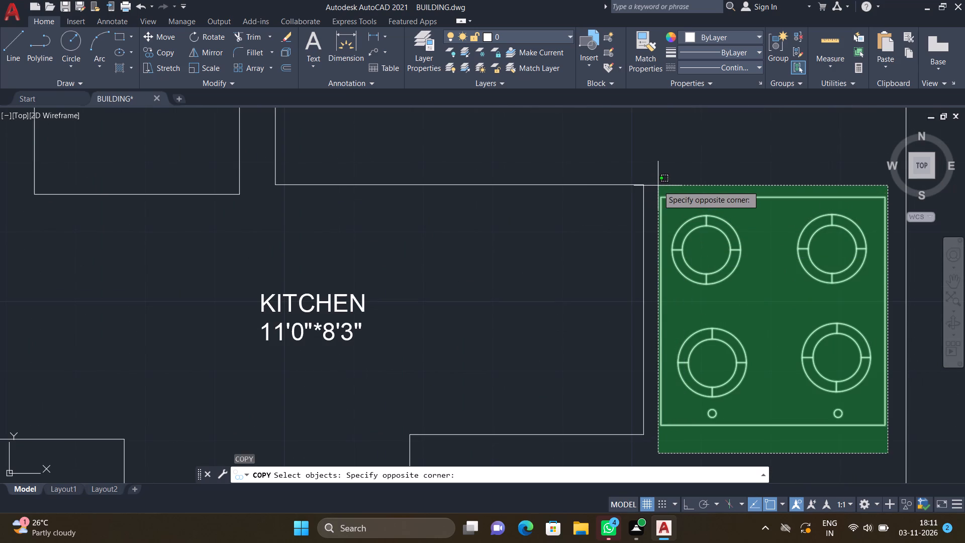
left_click(658, 186)
key("Return")
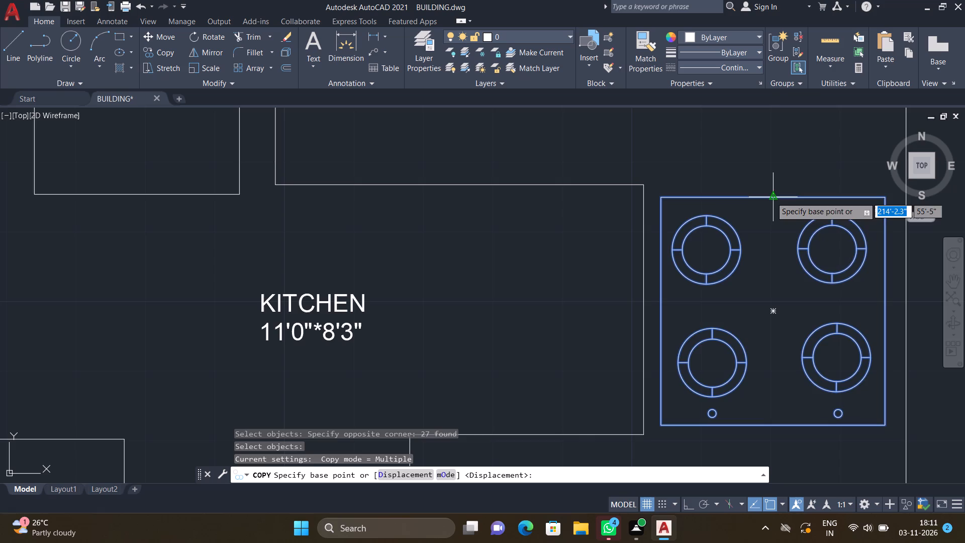
left_click(771, 197)
scroll(629, 252, "down", 6)
scroll(405, 322, "down", 2)
scroll(389, 308, "up", 3)
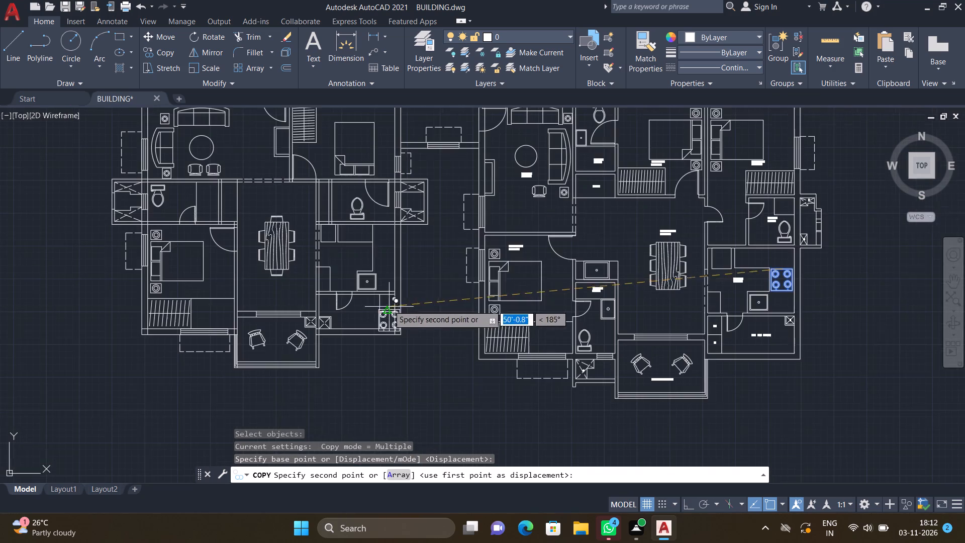
scroll(376, 248, "up", 5)
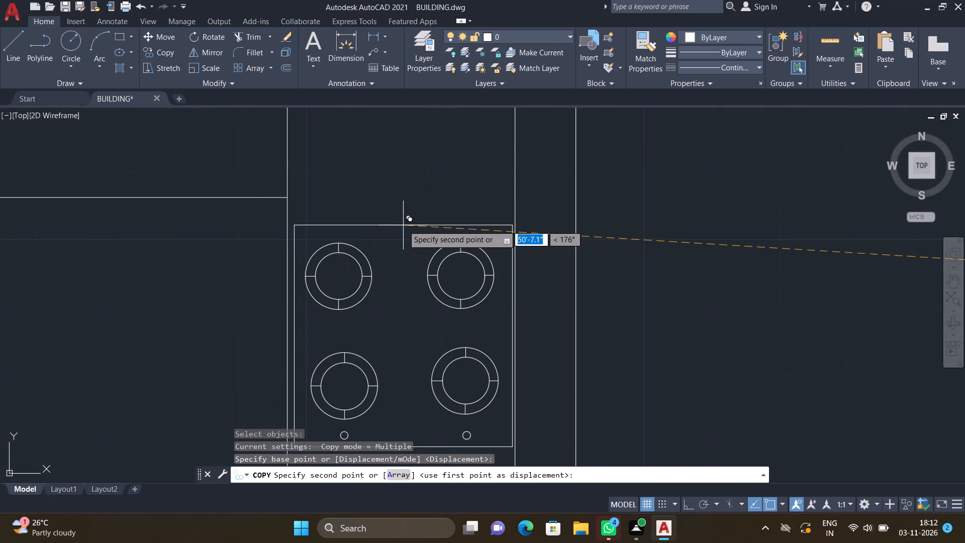
left_click(402, 223)
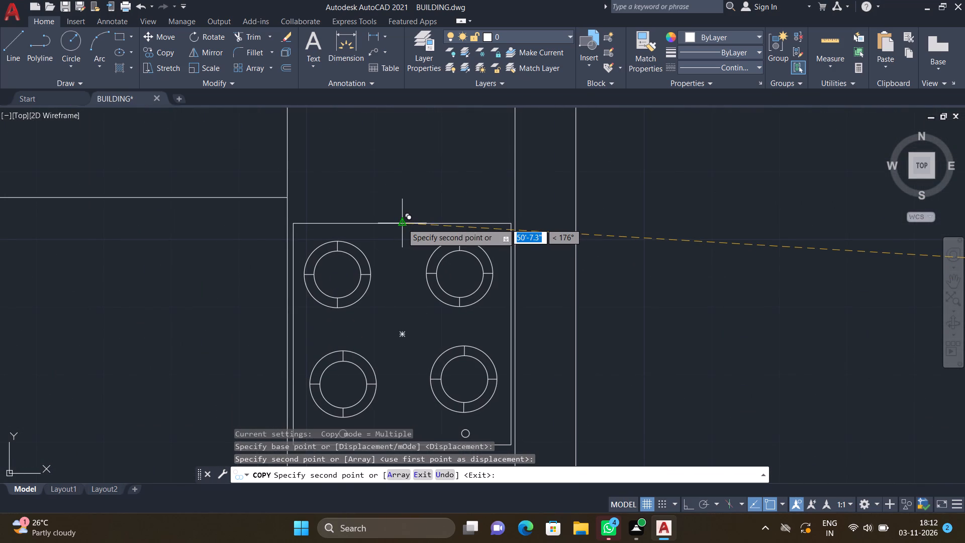
key("Return")
Draw a washbasin rectangle about 3' wide in the new unit's left toilet, from the partition's upper end along the top wall towards the WC.
scroll(394, 293, "down", 3)
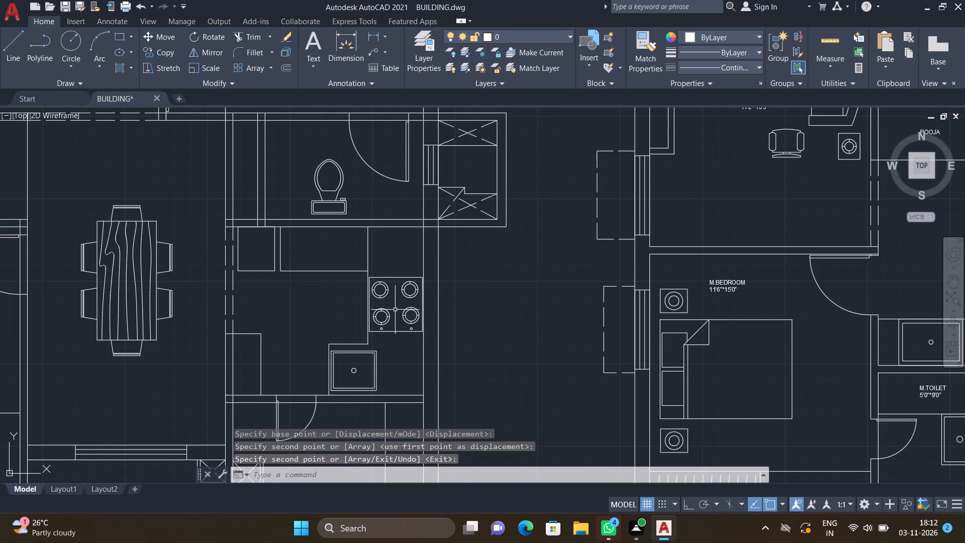
scroll(388, 320, "down", 1)
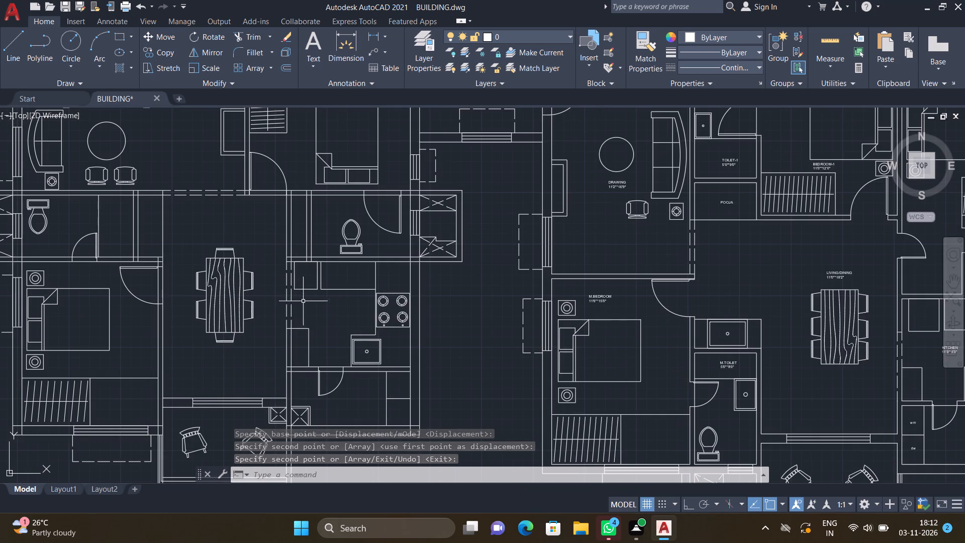
scroll(326, 337, "down", 2)
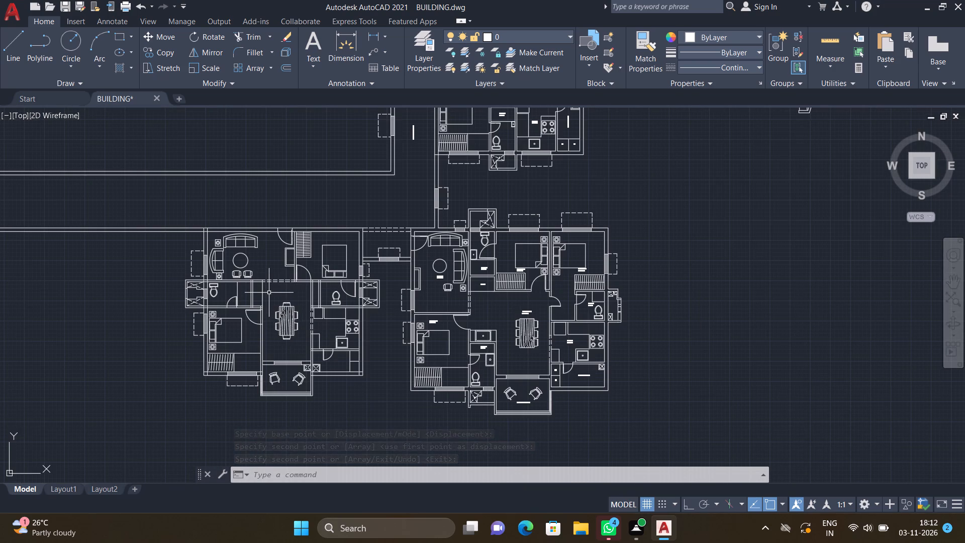
scroll(268, 293, "down", 1)
scroll(272, 275, "up", 2)
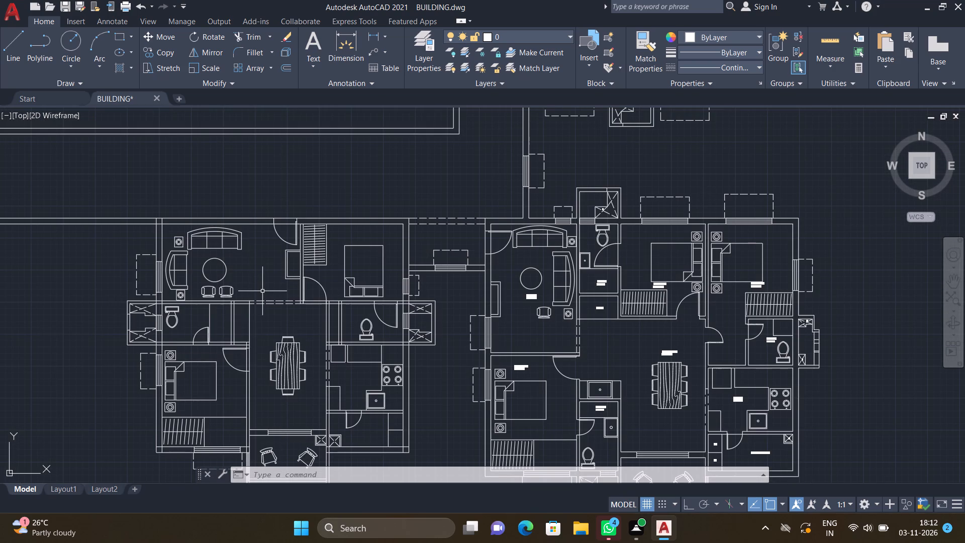
type("REC")
key("Return")
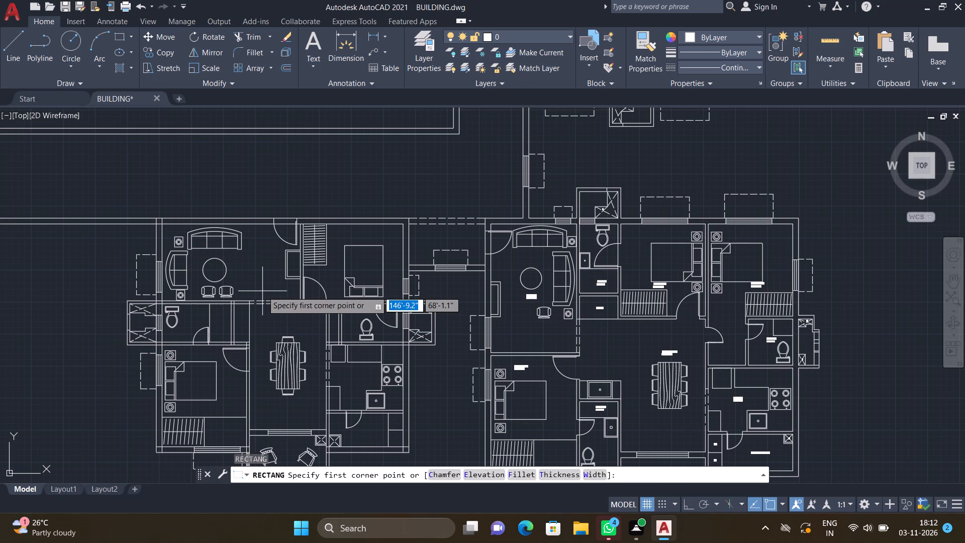
scroll(182, 318, "up", 3)
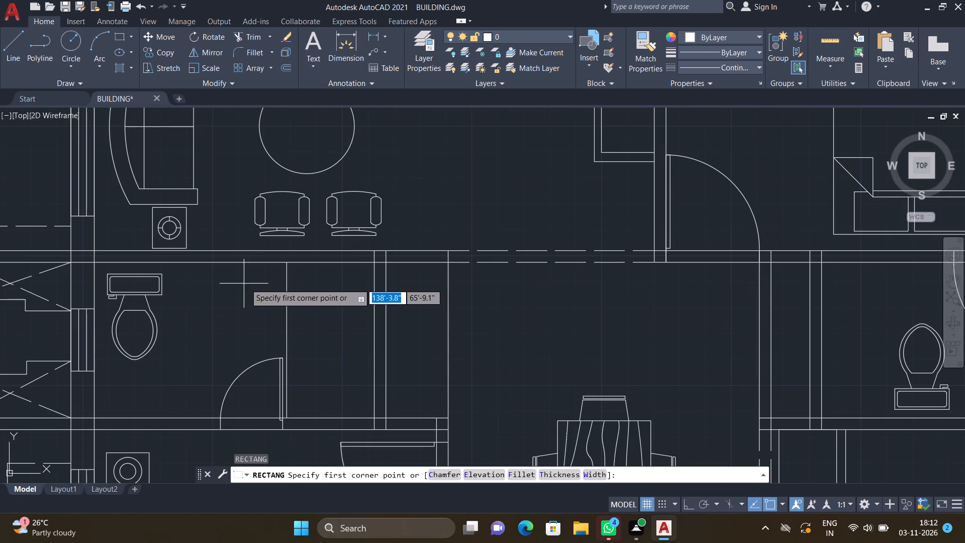
left_click(287, 263)
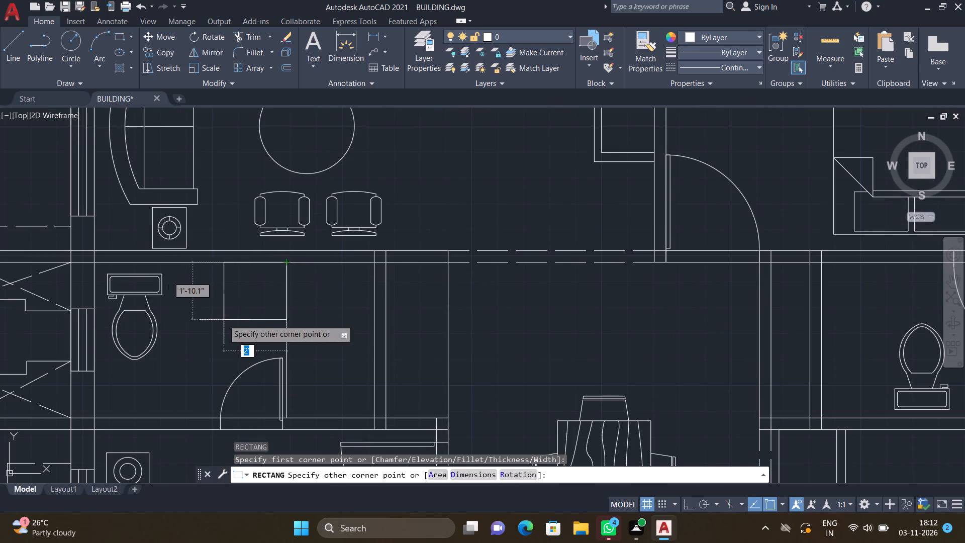
scroll(181, 311, "up", 1)
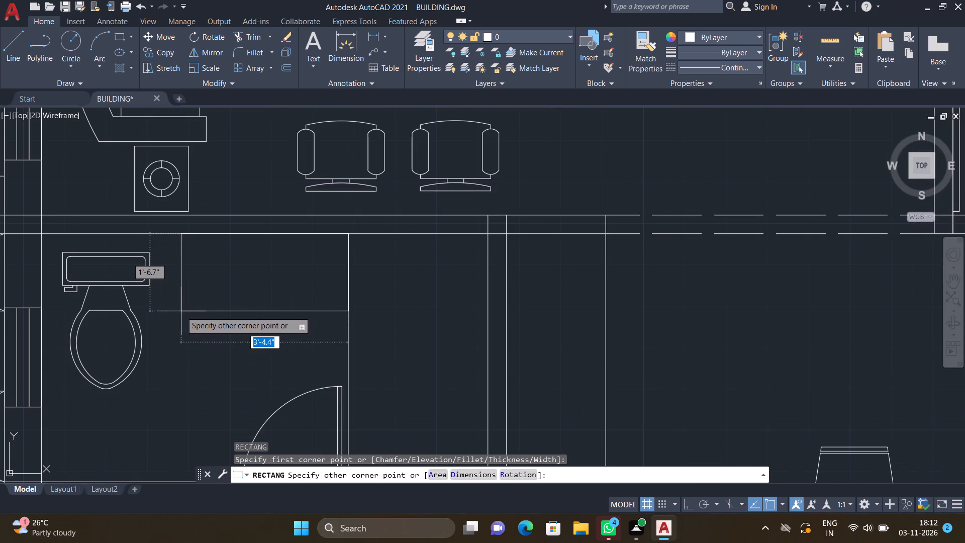
left_click(195, 323)
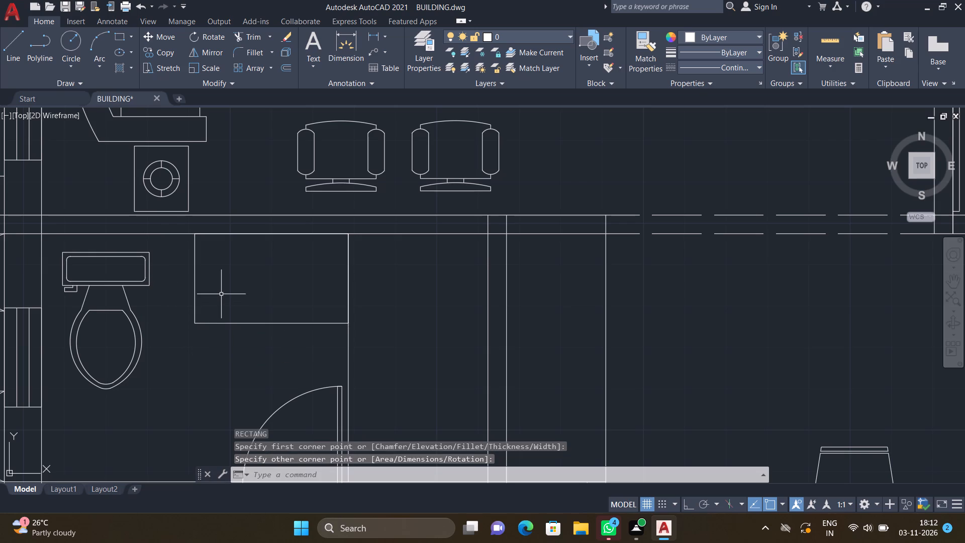
Draw an inner basin rectangle about 2'-10" by 1'-6" inside the left toilet's washbasin outline, leaving a narrow rim all round.
type("REC")
key("Return")
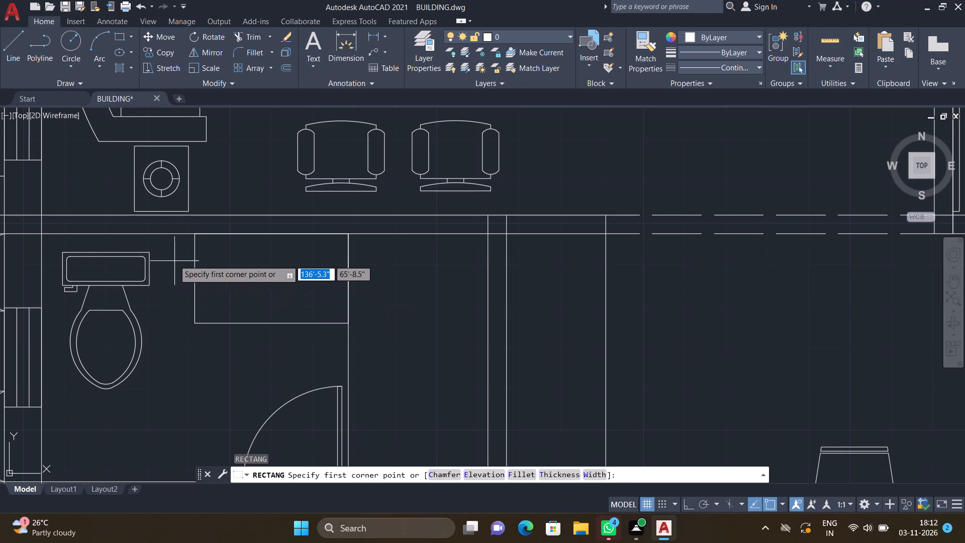
scroll(202, 249, "up", 3)
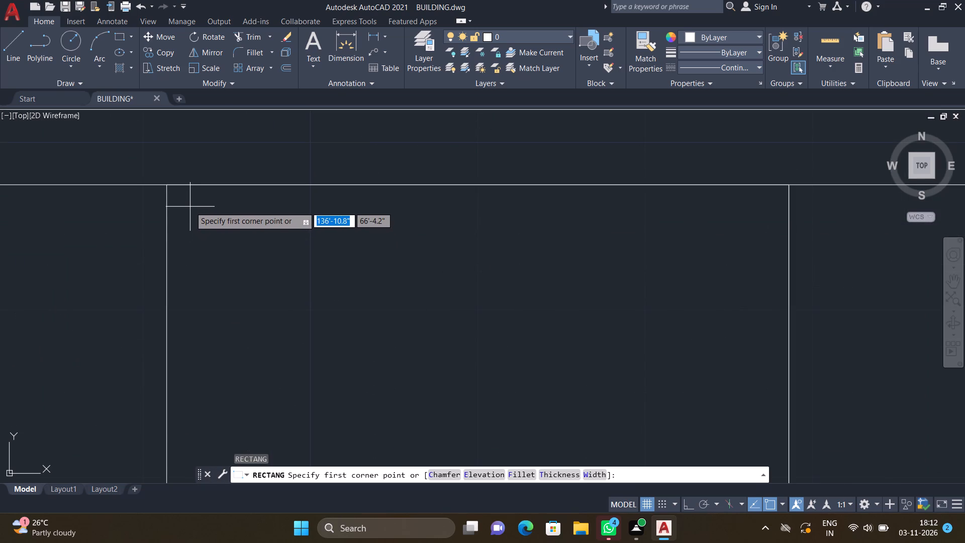
left_click(193, 208)
scroll(254, 271, "down", 4)
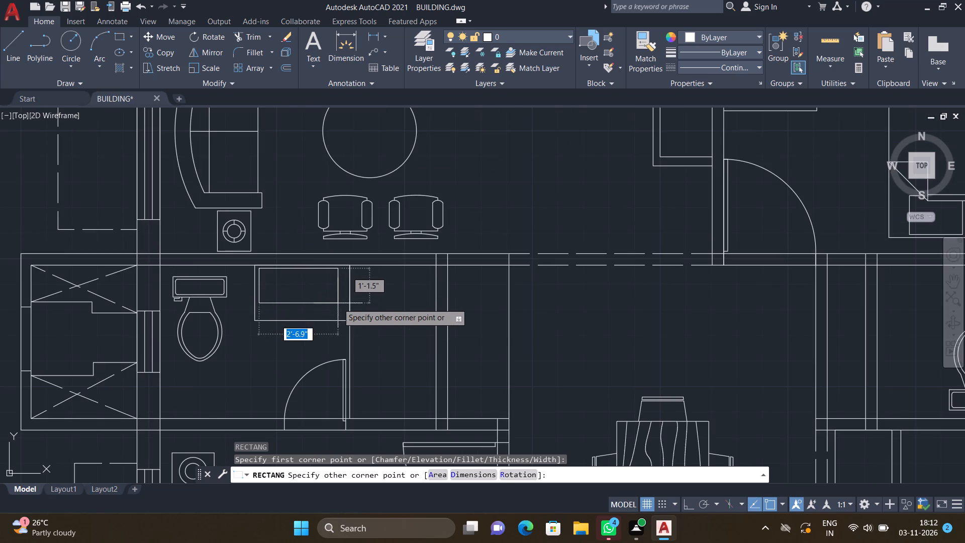
scroll(337, 306, "up", 2)
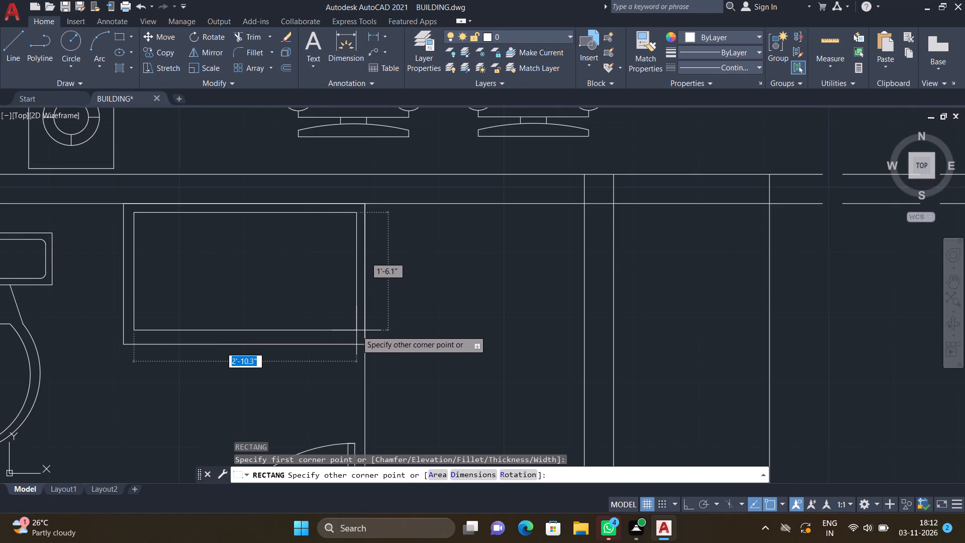
left_click(352, 331)
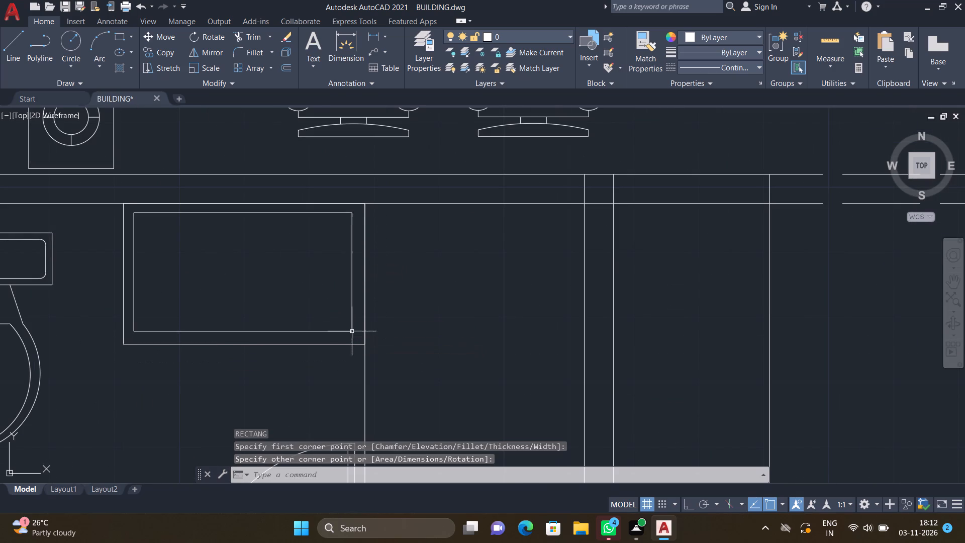
Fillet all four corners of the inner basin rectangle in the left toilet with a 0.5" radius.
key("f")
key("Return")
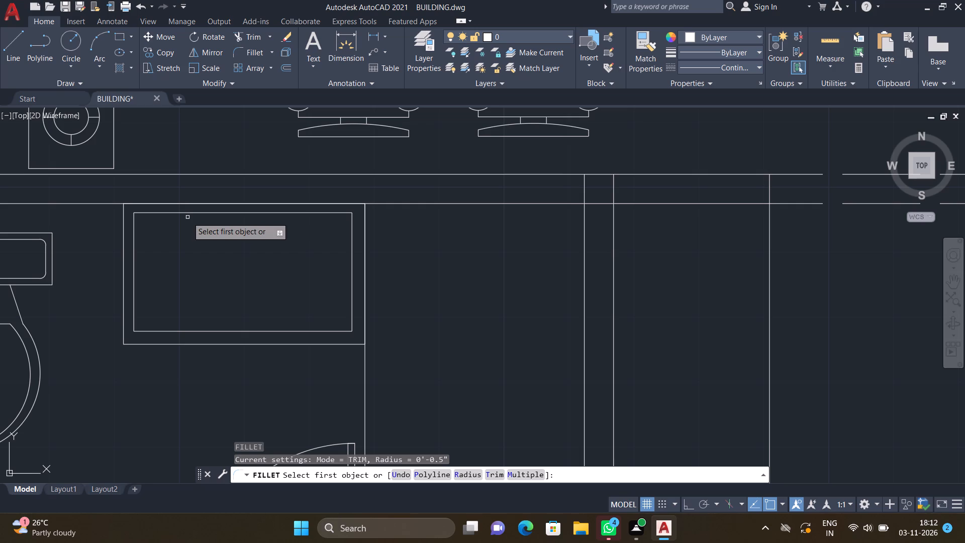
left_click(189, 212)
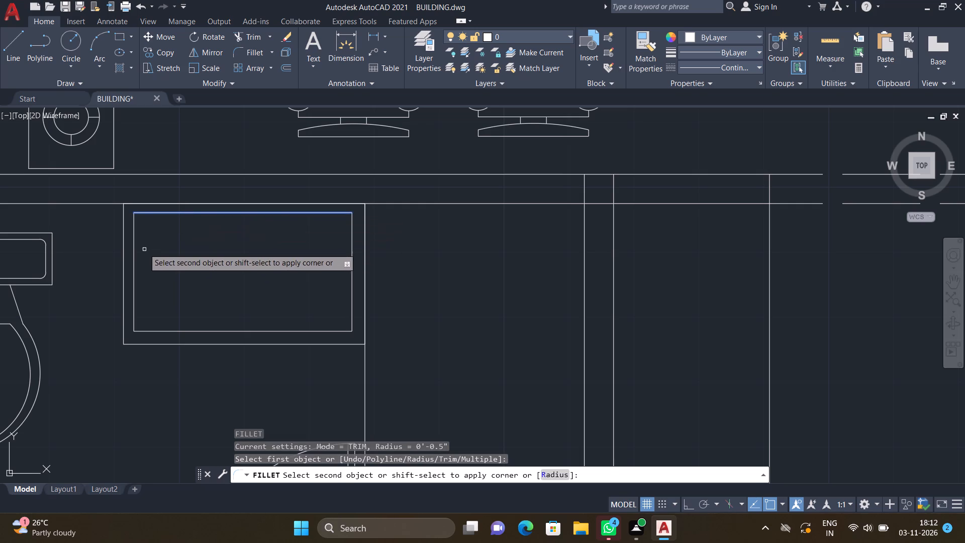
left_click(135, 231)
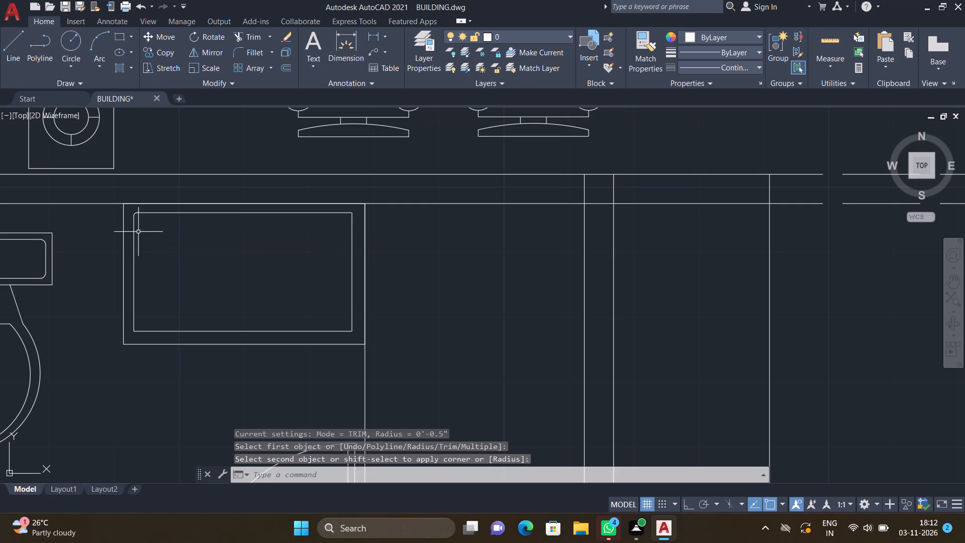
key("space")
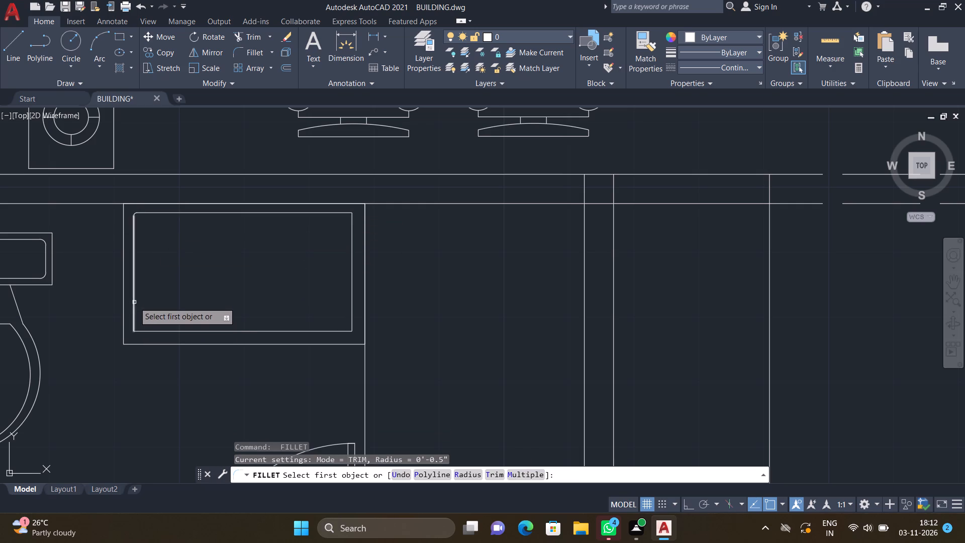
left_click(134, 302)
left_click_drag(148, 331, 154, 328)
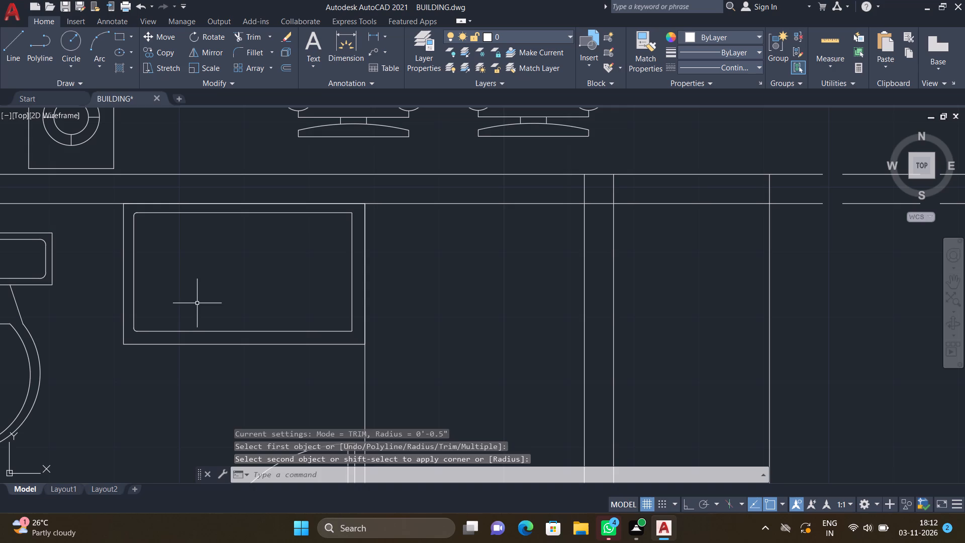
key("space")
left_click(311, 331)
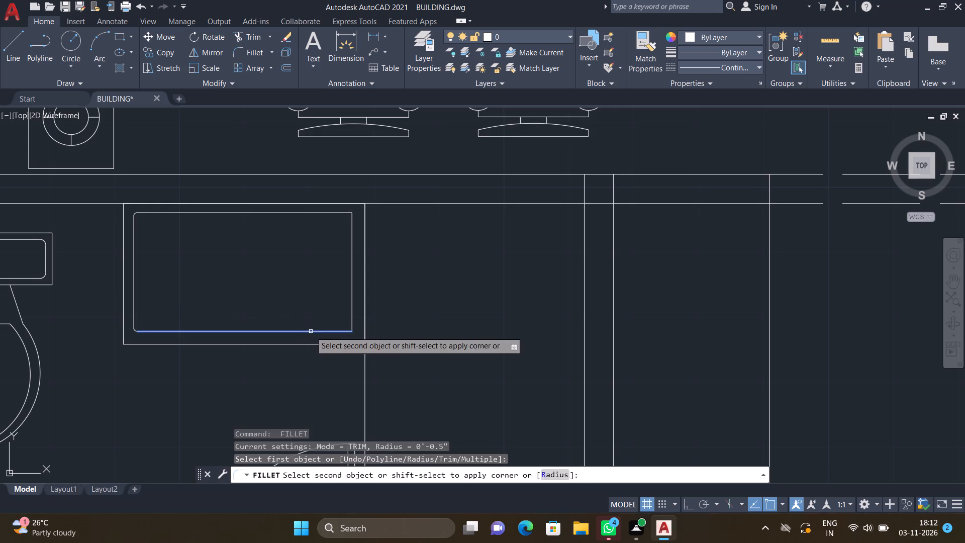
left_click(350, 313)
key("space")
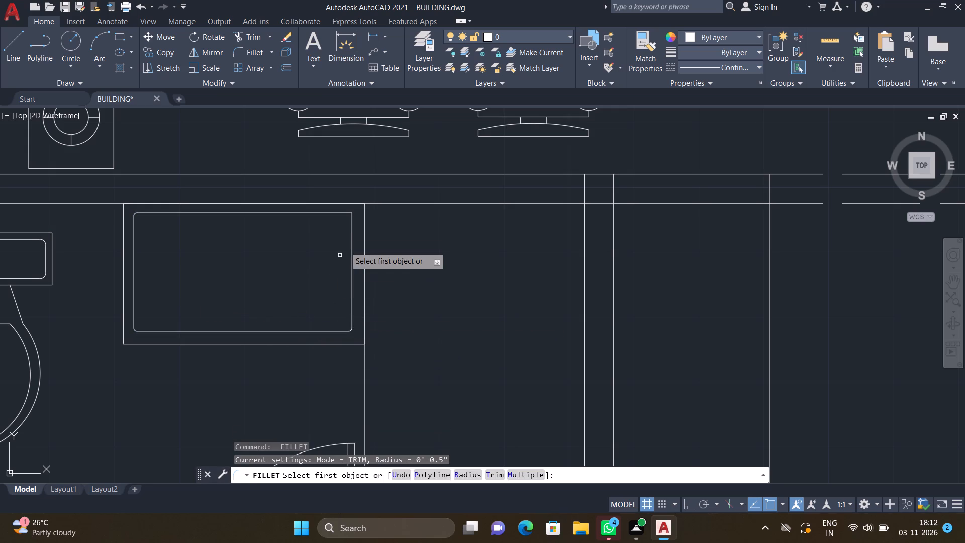
left_click(335, 213)
left_click(353, 243)
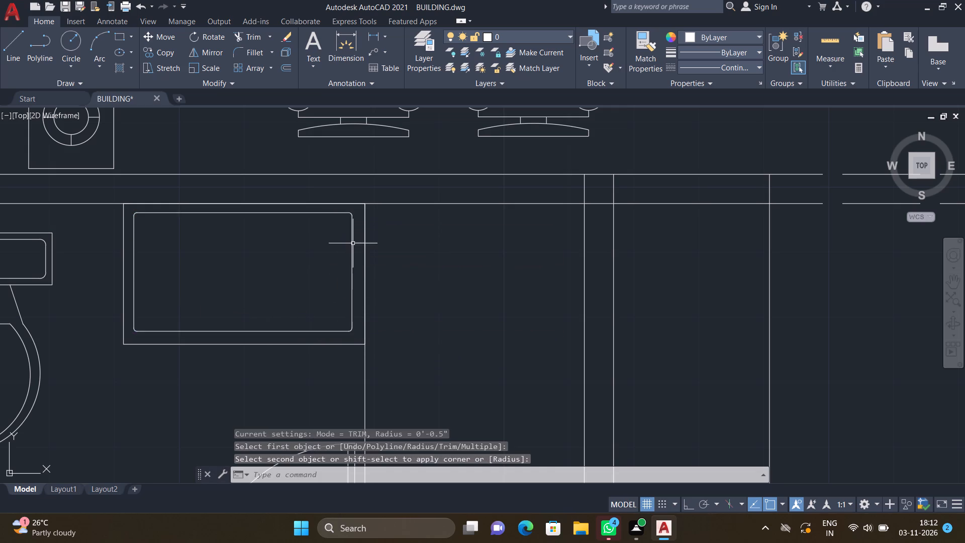
Draw a small drain circle at the centre of the left toilet's basin.
key("c")
key("Return")
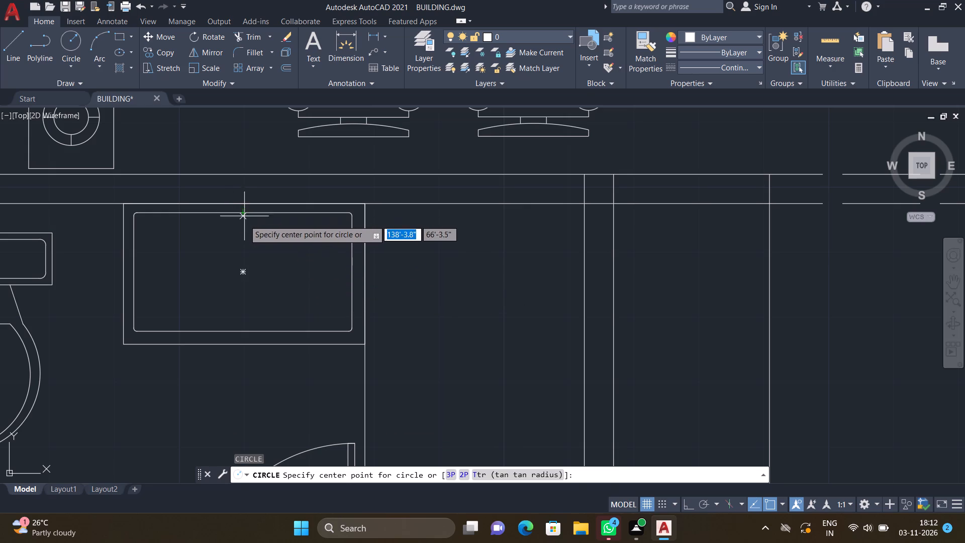
left_click(240, 272)
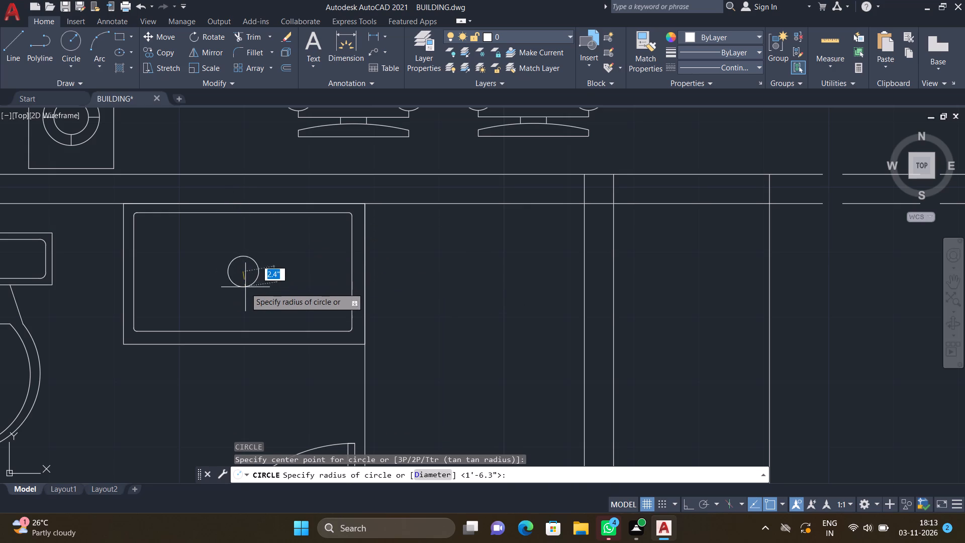
left_click(242, 282)
Draw a washbasin rectangle about 2' by 1'-3" in the lower-right corner of the new unit's right toilet, against the window wall.
scroll(256, 265, "down", 5)
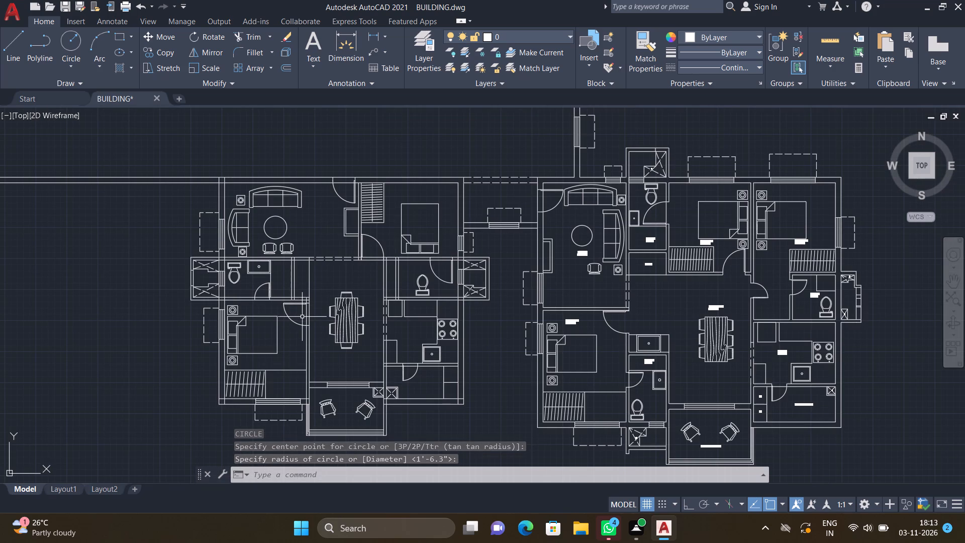
scroll(303, 318, "down", 1)
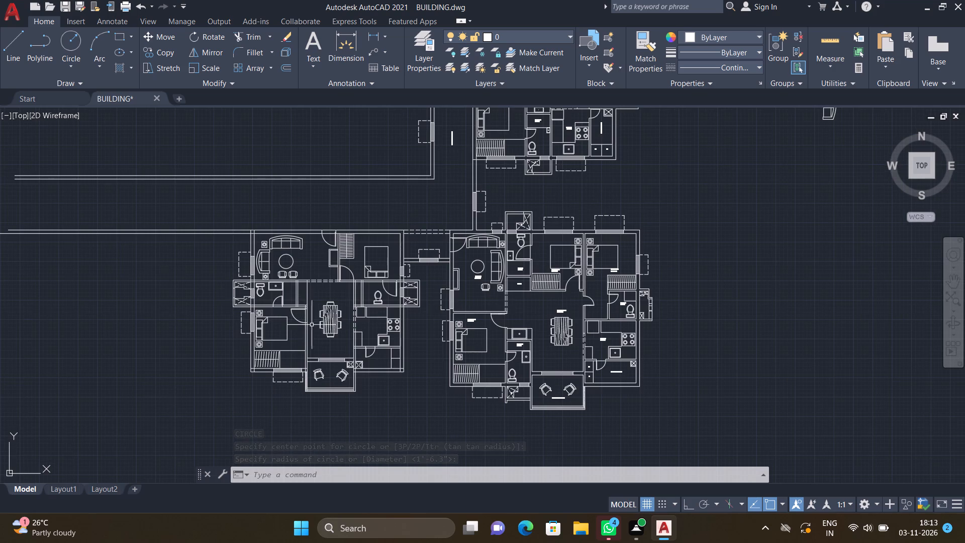
scroll(399, 308, "up", 4)
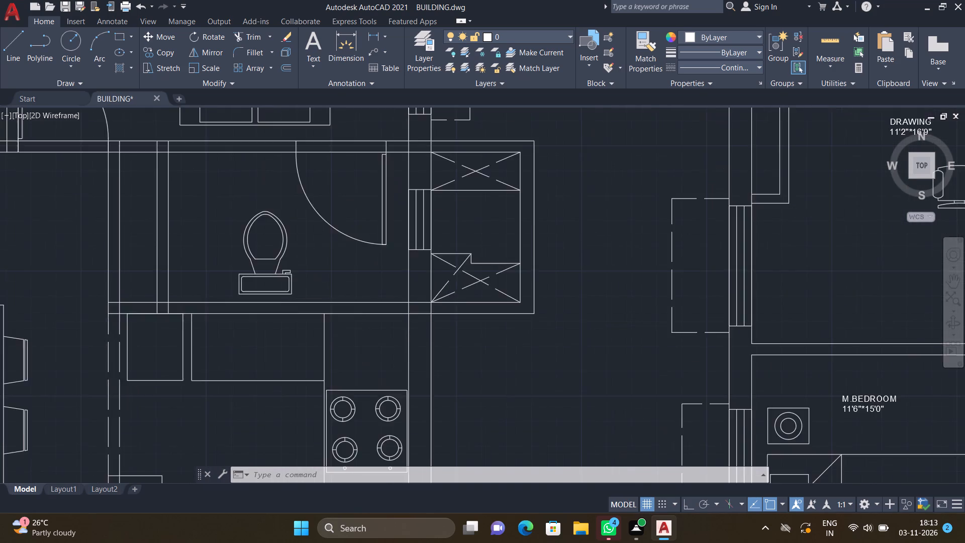
scroll(361, 299, "up", 1)
type("REC")
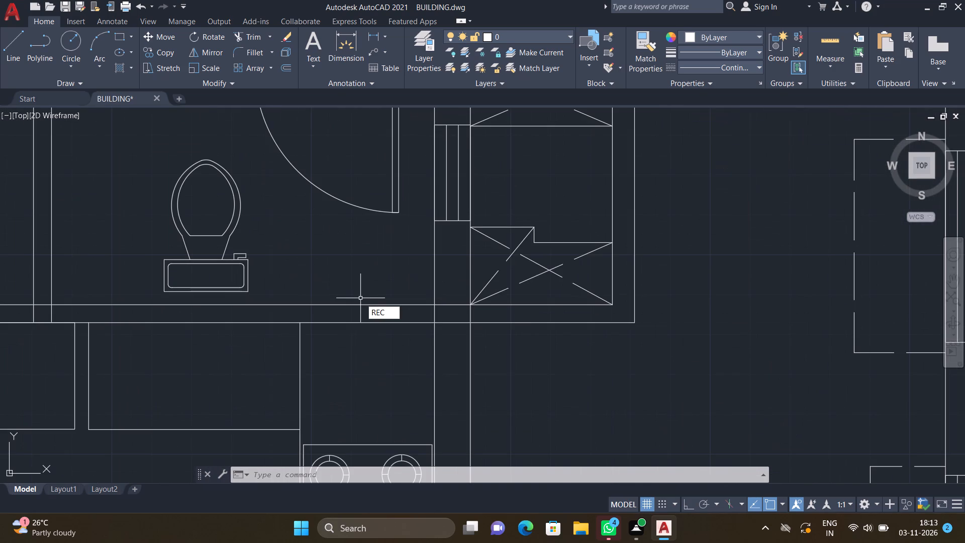
key("Return")
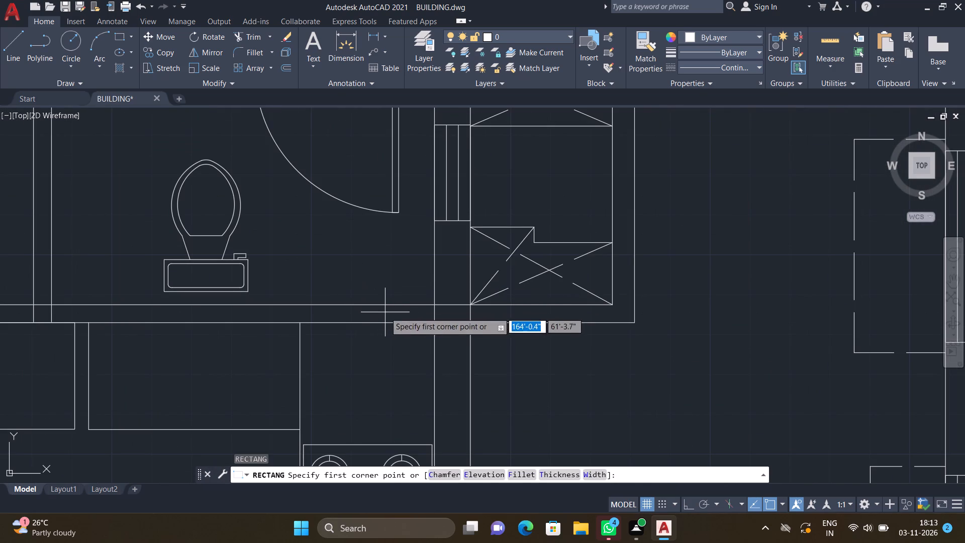
left_click(434, 305)
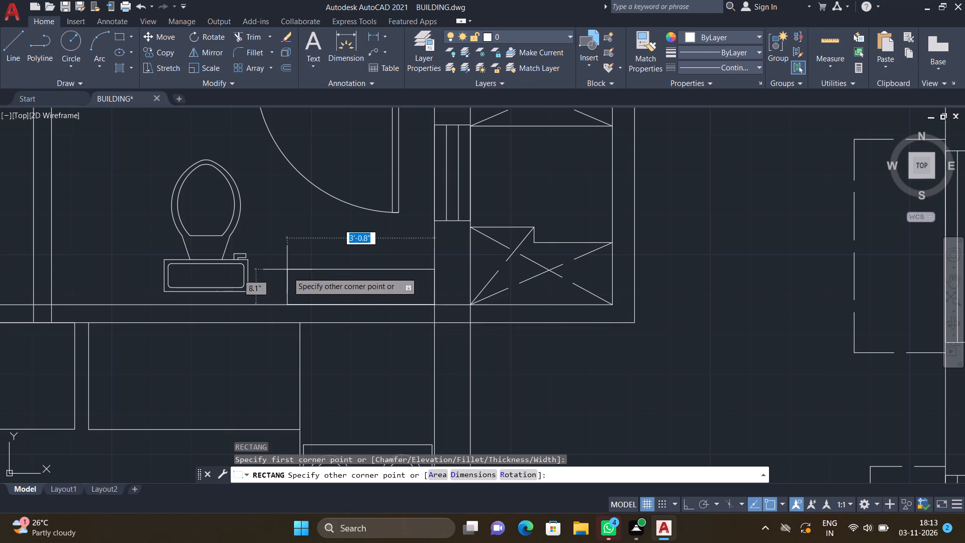
scroll(314, 245, "up", 2)
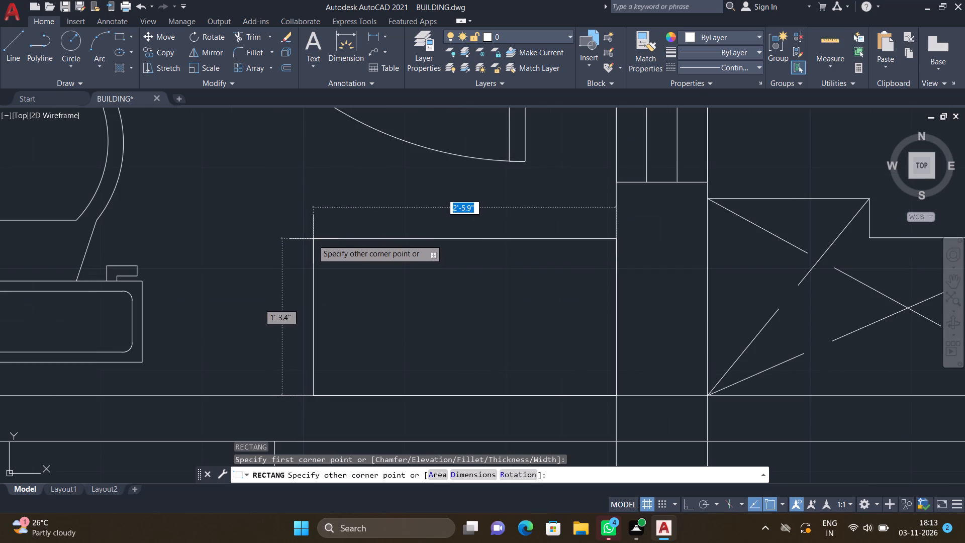
left_click(363, 248)
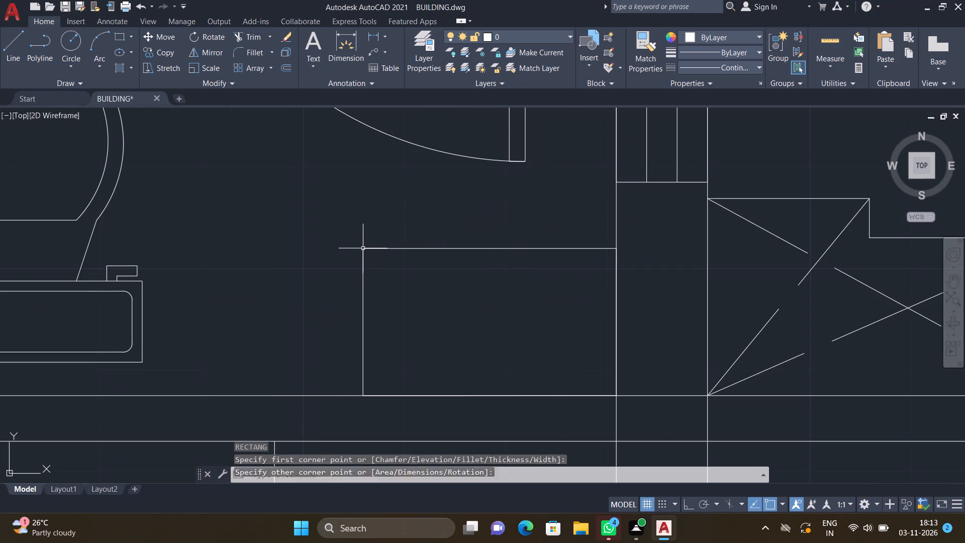
Draw an inner basin rectangle about 1'-10" by 1' inside the right toilet's washbasin outline, leaving a narrow rim all round.
type("REC")
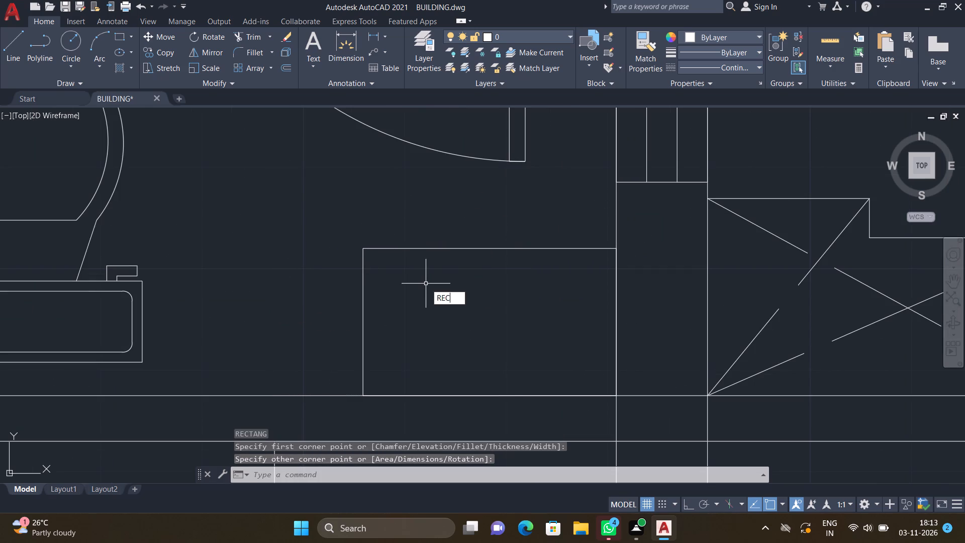
key("Return")
scroll(395, 278, "up", 1)
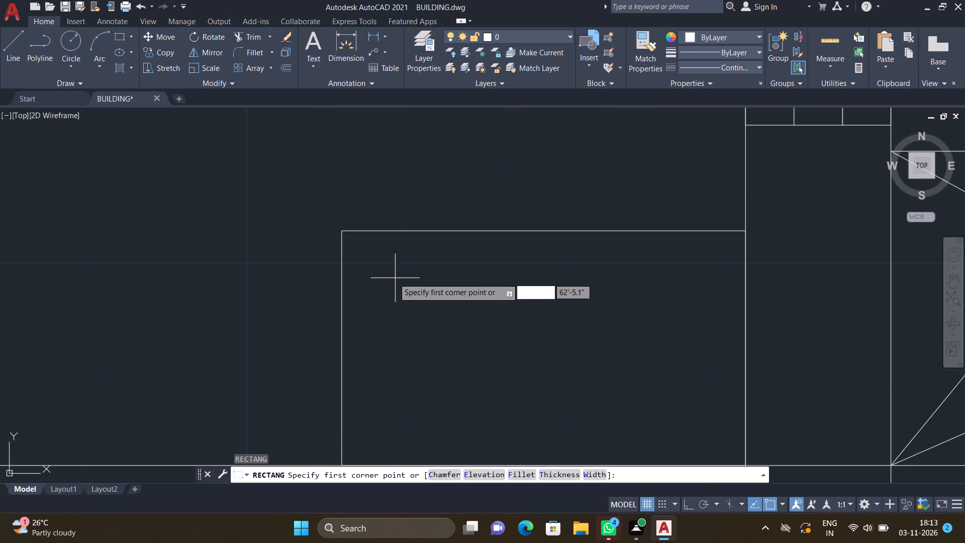
left_click(362, 252)
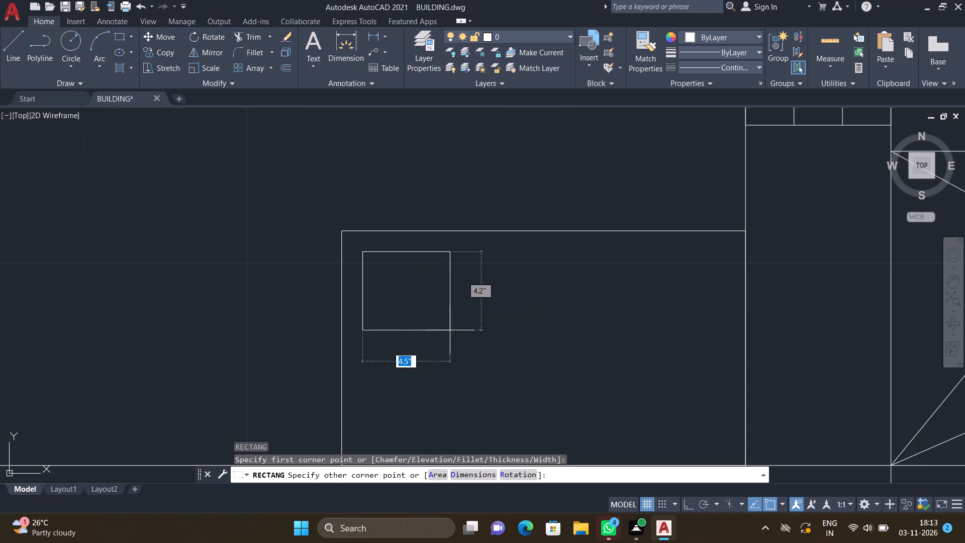
scroll(489, 363, "down", 3)
scroll(552, 391, "up", 3)
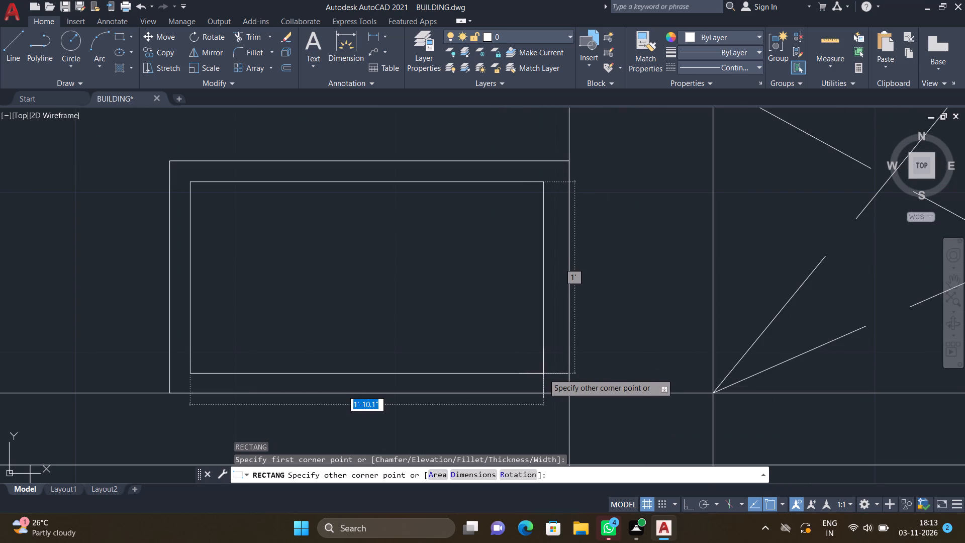
left_click(547, 374)
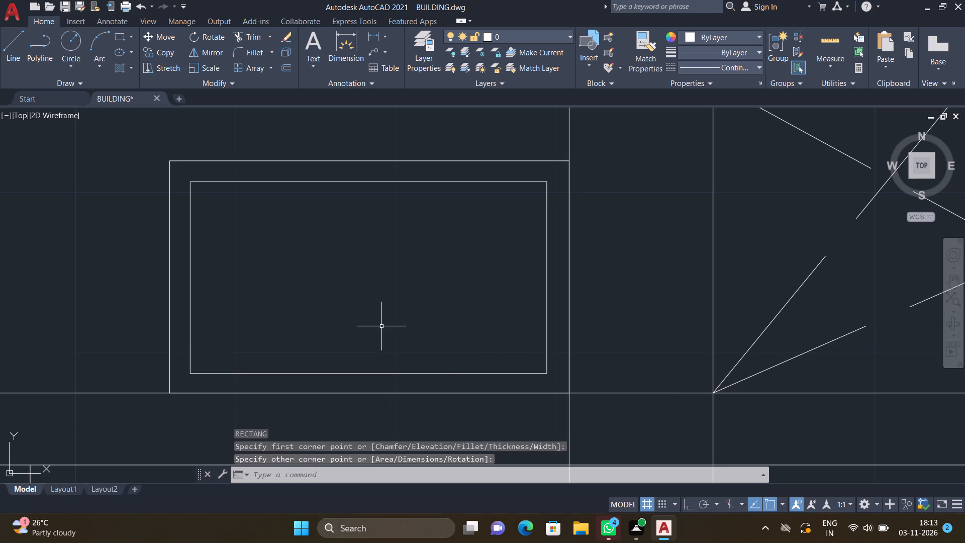
Fillet all four corners of the right toilet's inner basin rectangle with a 0.5" radius.
key("f")
key("Return")
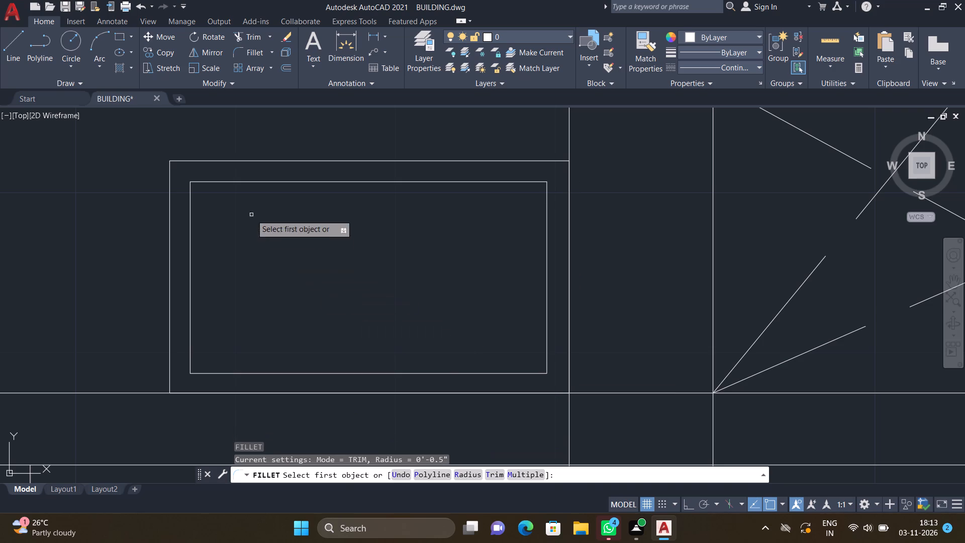
double_click(262, 180)
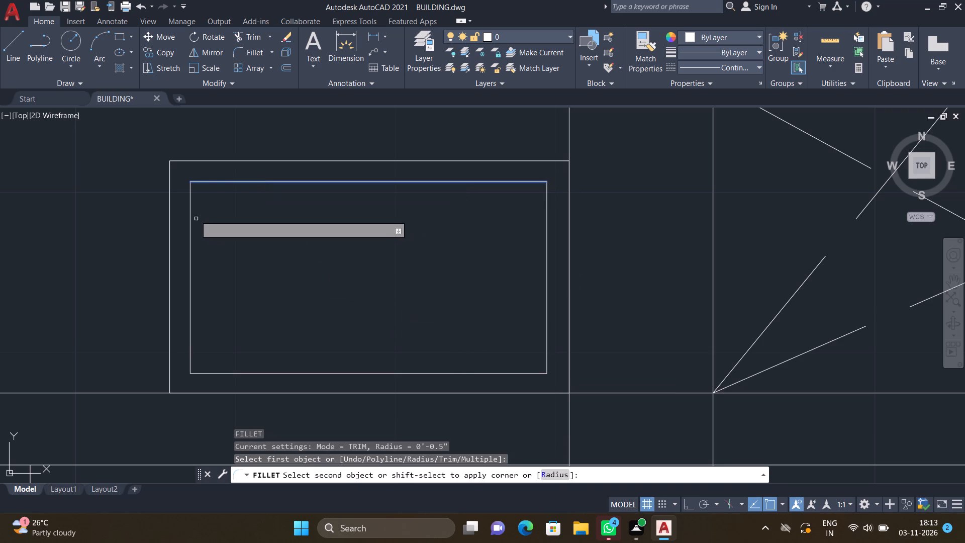
left_click(191, 204)
key("space")
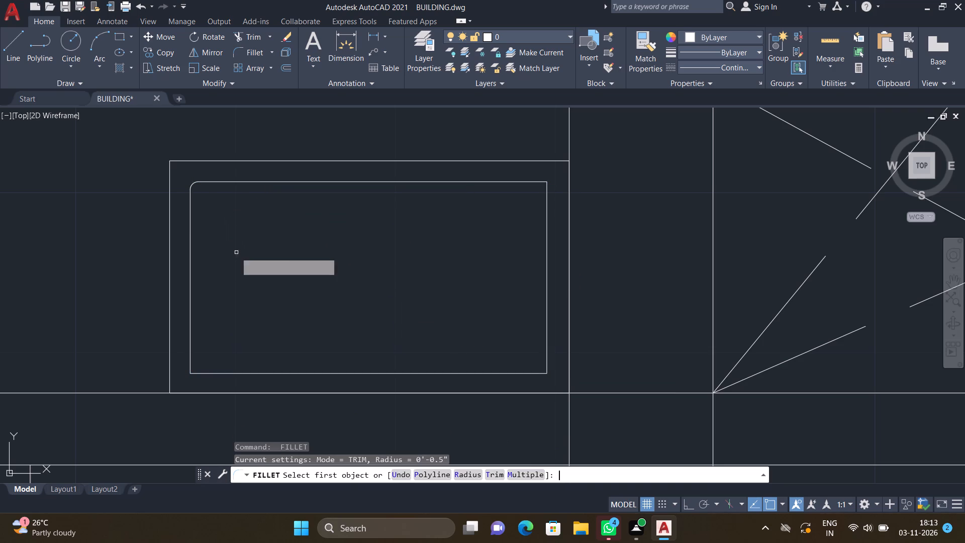
left_click(190, 318)
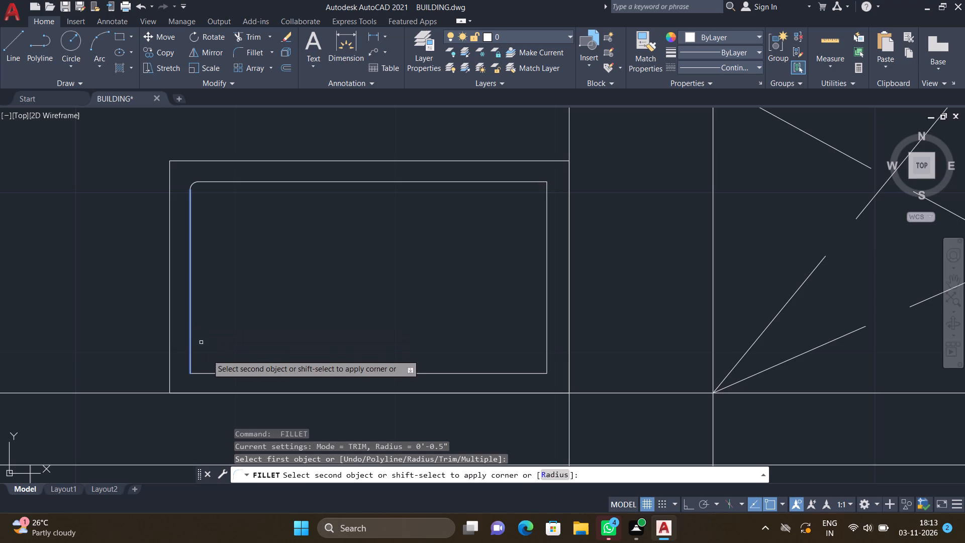
left_click(219, 373)
key("space")
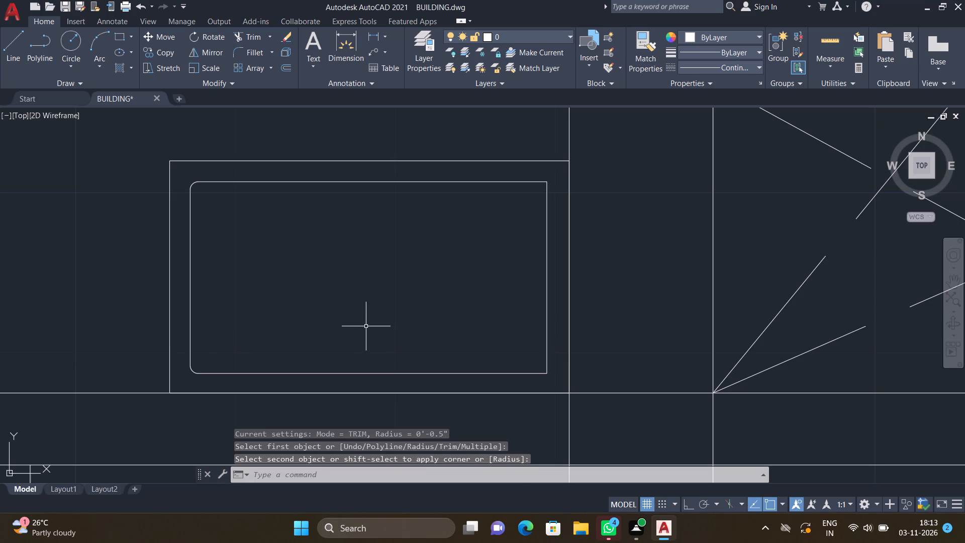
left_click_drag(516, 374, 522, 374)
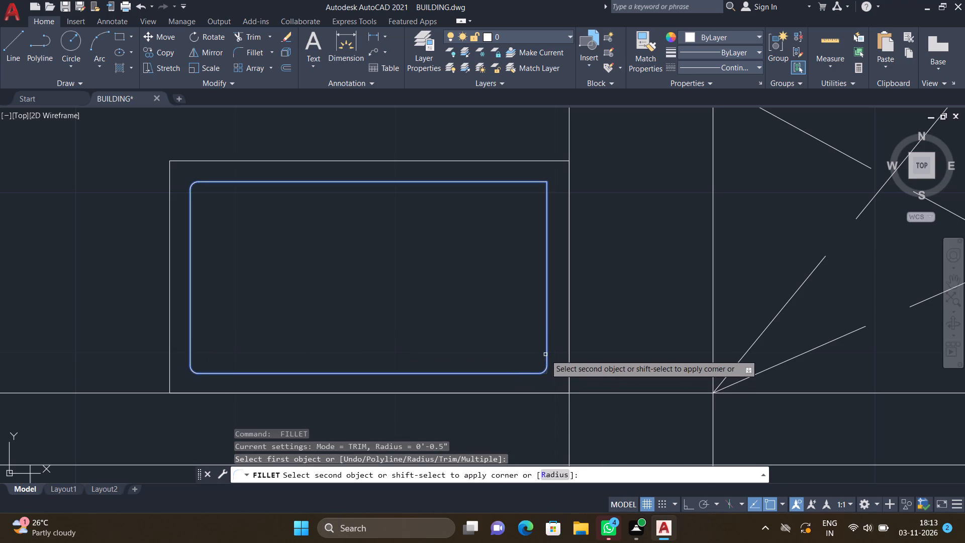
left_click(546, 354)
key("space")
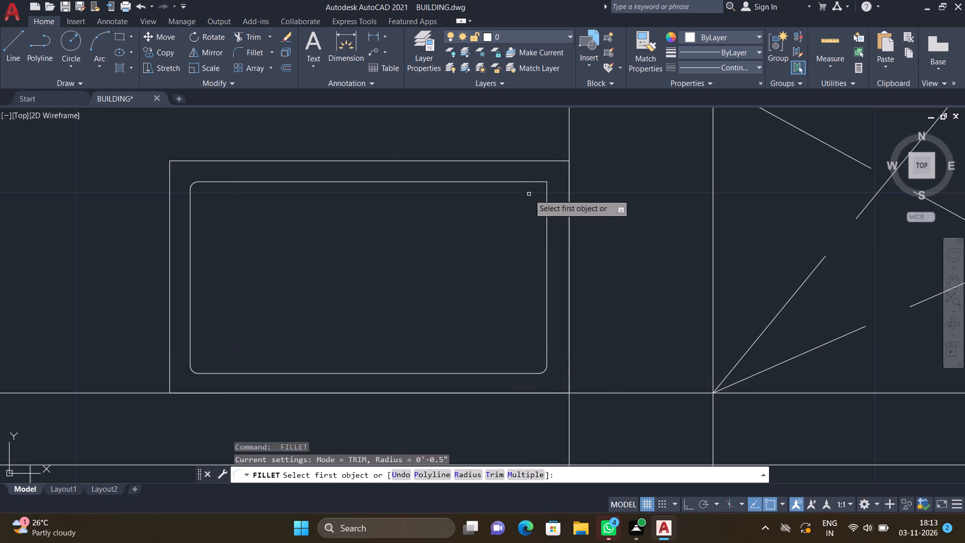
left_click_drag(530, 182, 535, 191)
left_click(546, 230)
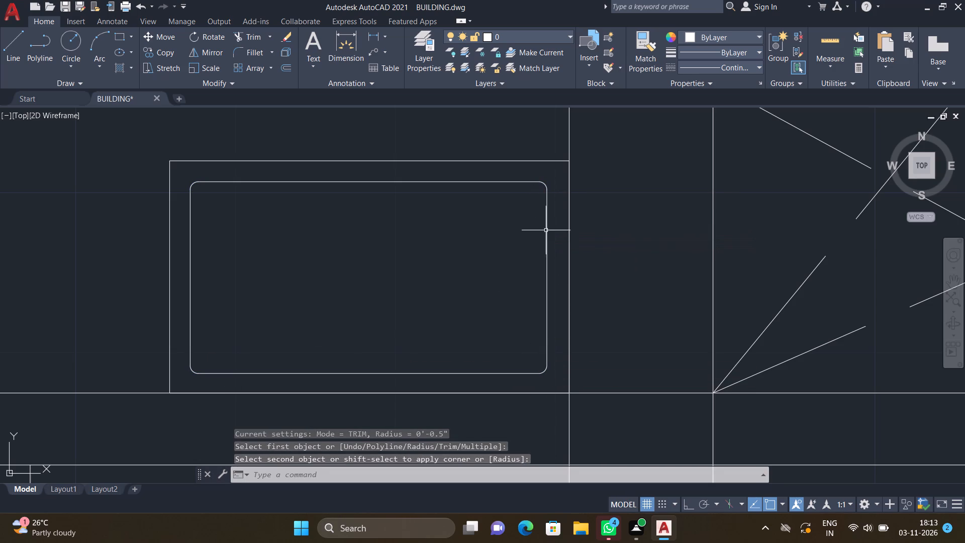
Draw a small drain circle at the centre of the right toilet's basin.
key("c")
key("Return")
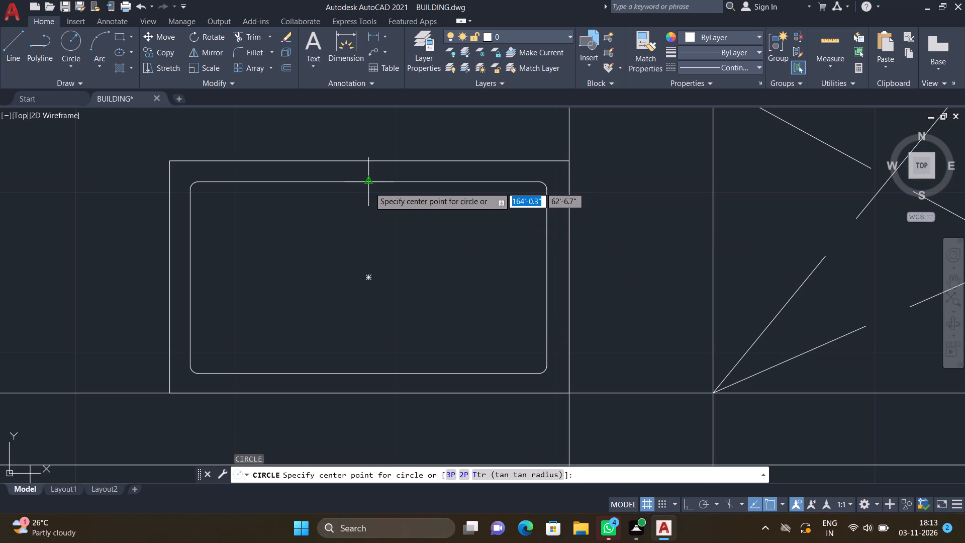
left_click(372, 276)
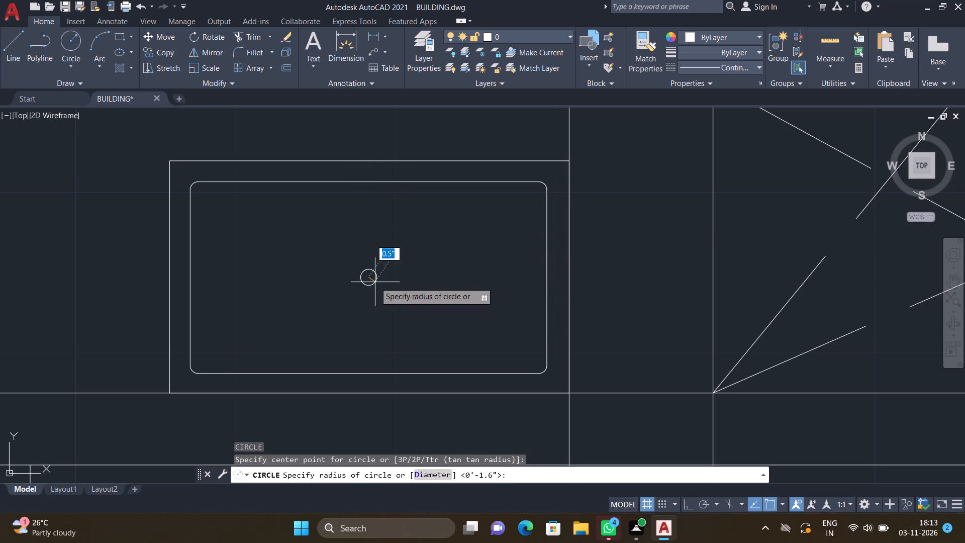
left_click(374, 286)
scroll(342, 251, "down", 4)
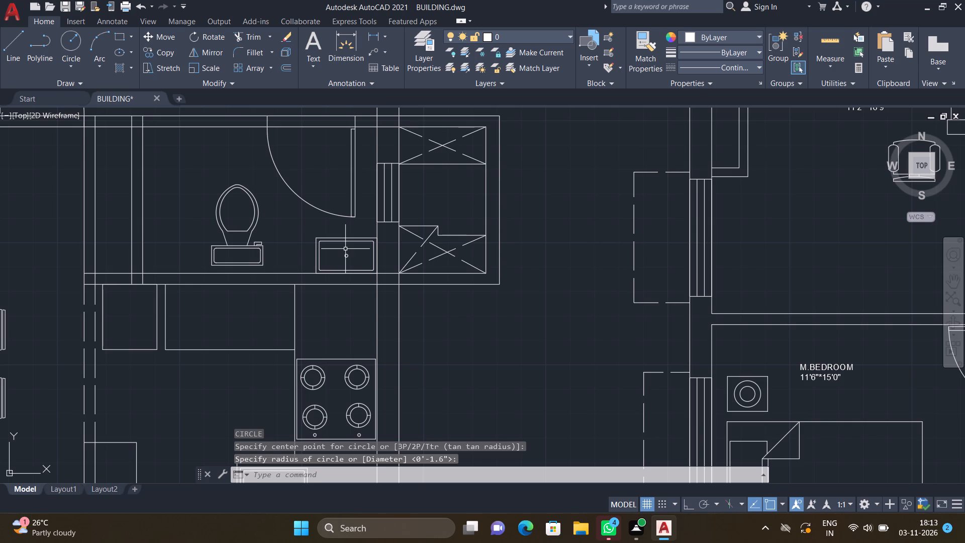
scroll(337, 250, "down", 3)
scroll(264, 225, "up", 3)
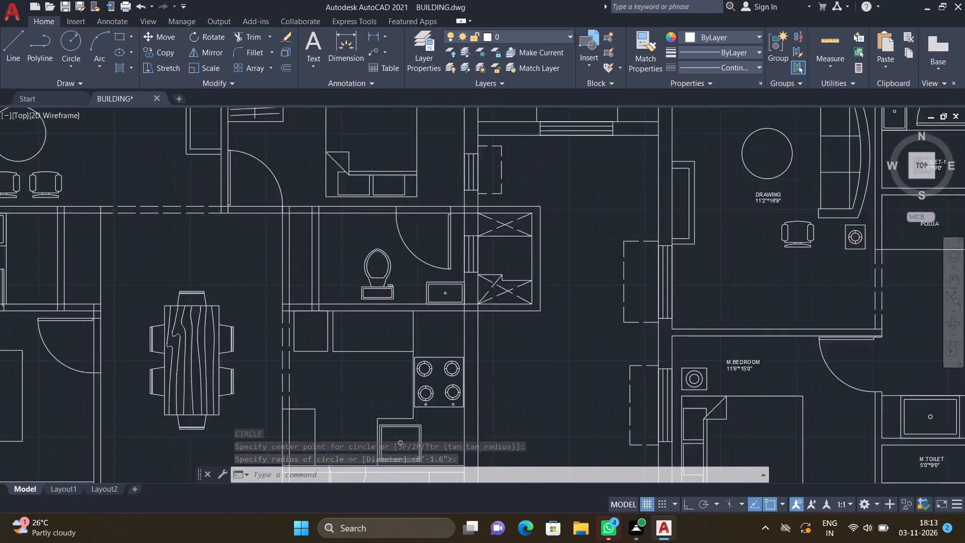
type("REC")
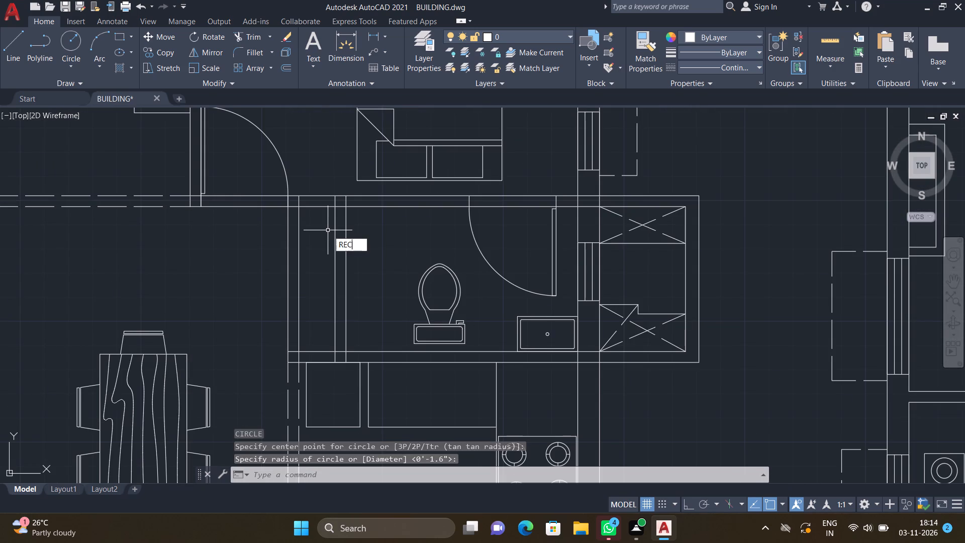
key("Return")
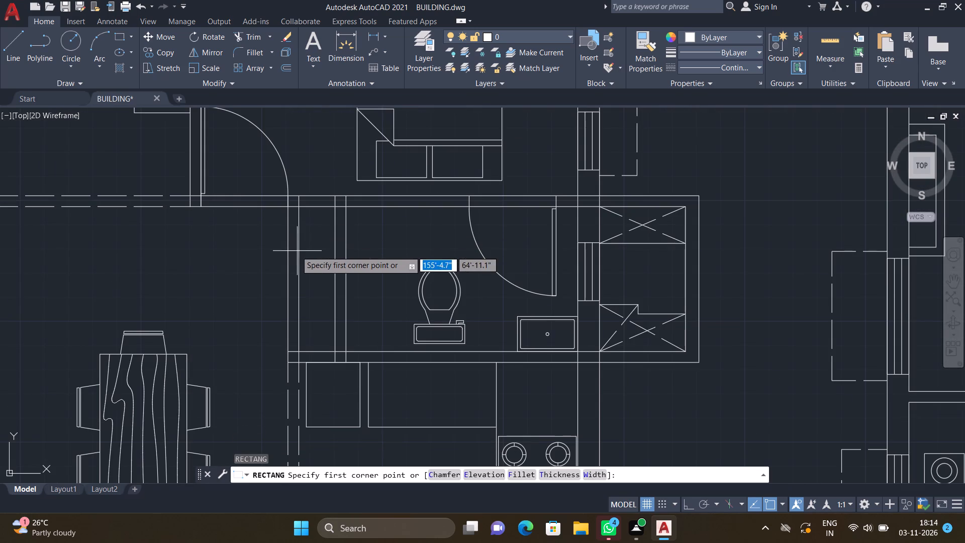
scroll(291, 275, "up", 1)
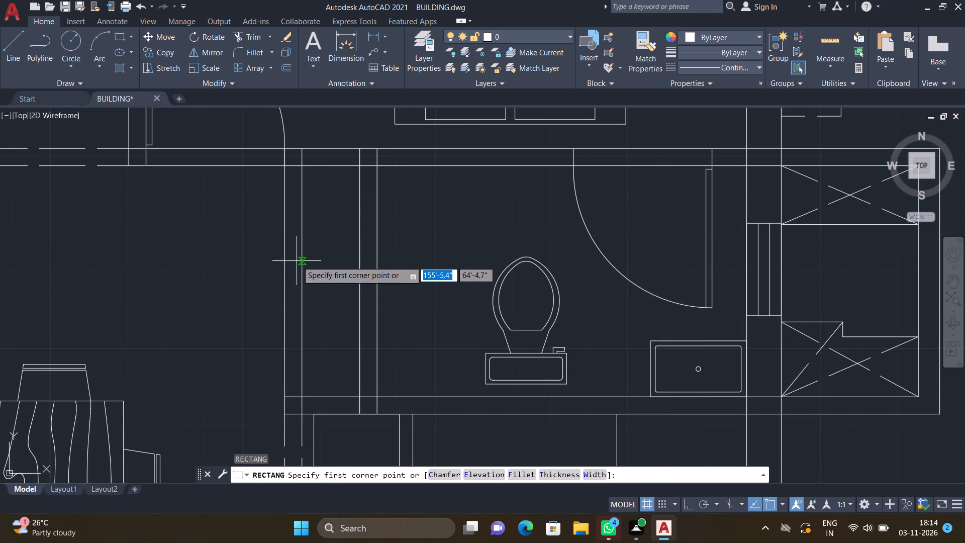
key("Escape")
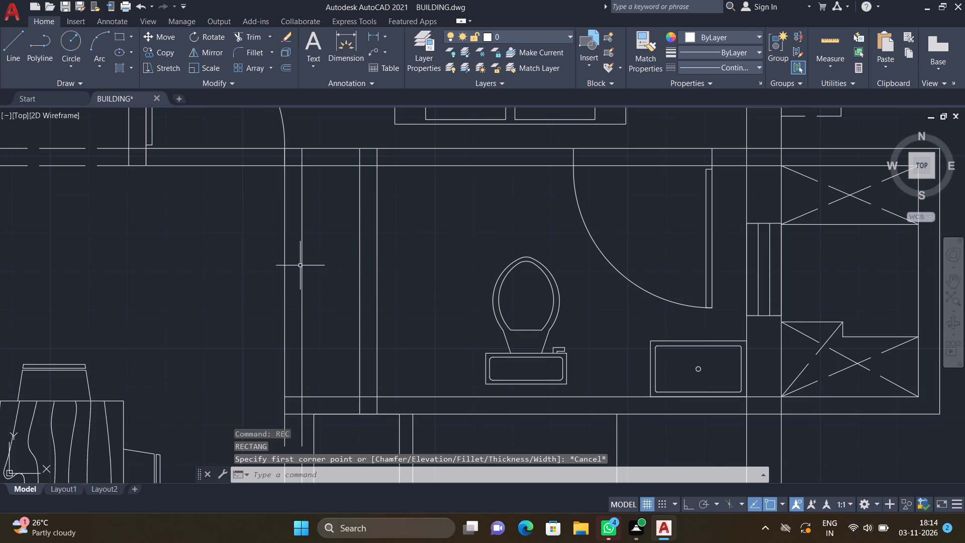
Delete the inner wall line on the dining side of the narrow recess beside the right toilet.
left_click(302, 266)
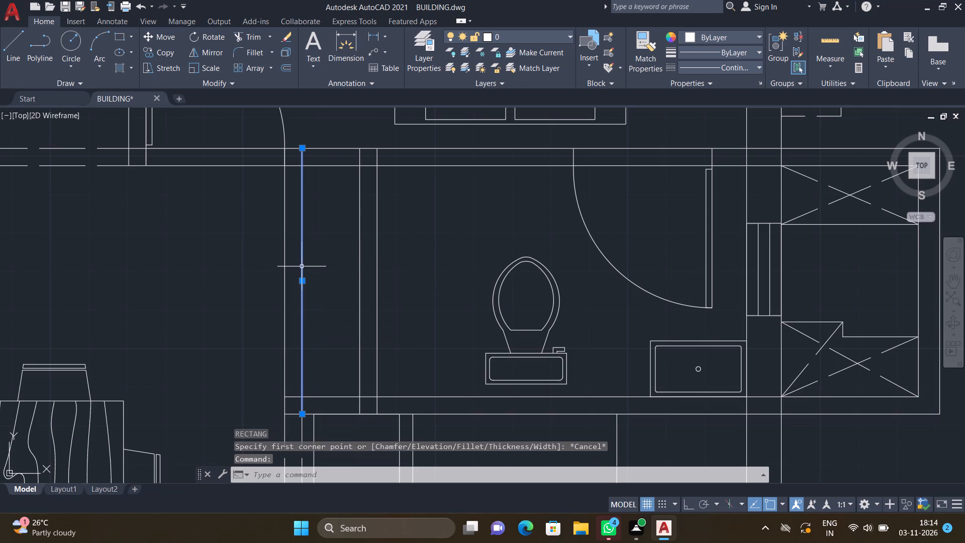
key("Delete")
Draw a washbasin rectangle about 1'-7.5" by 2'-3" across the narrow recess between the dining area and the right toilet.
key("r")
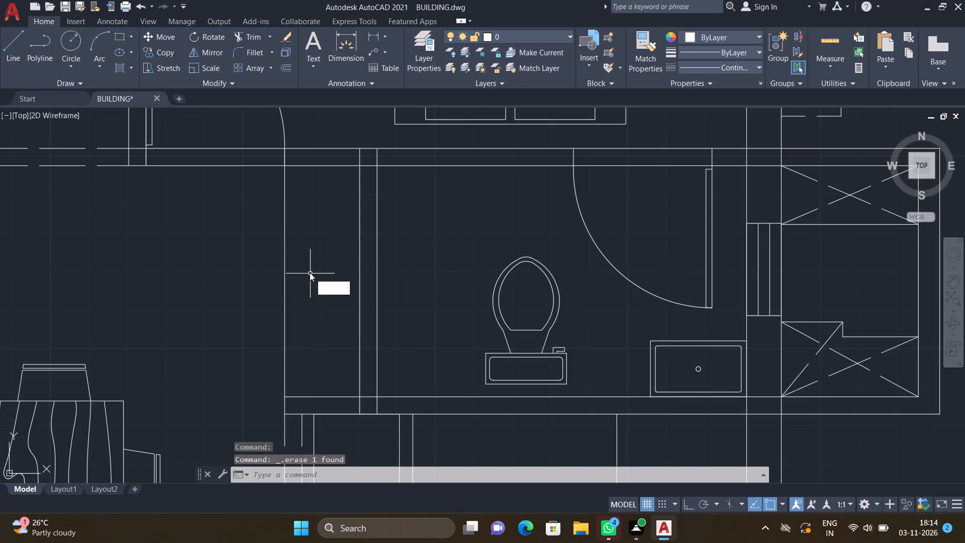
key("e")
key("c")
key("Return")
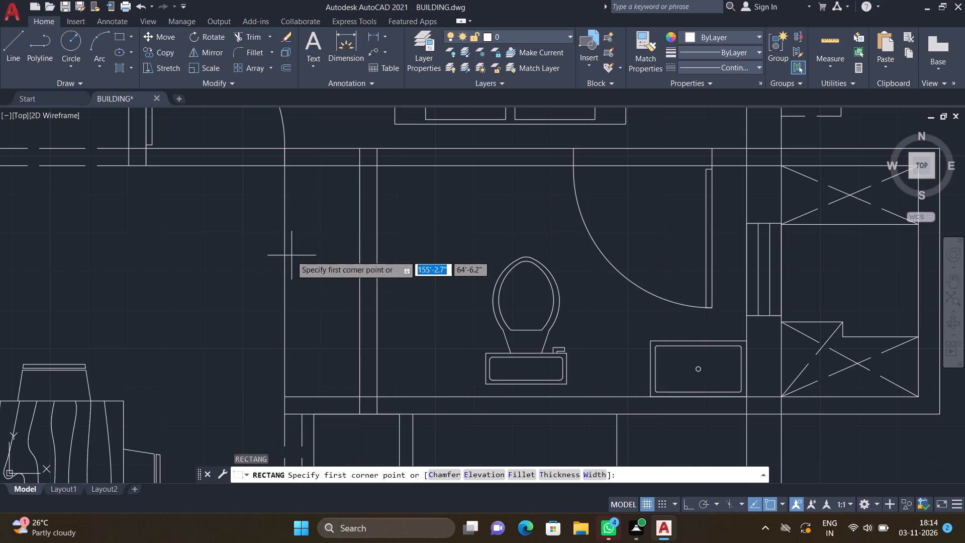
left_click(283, 234)
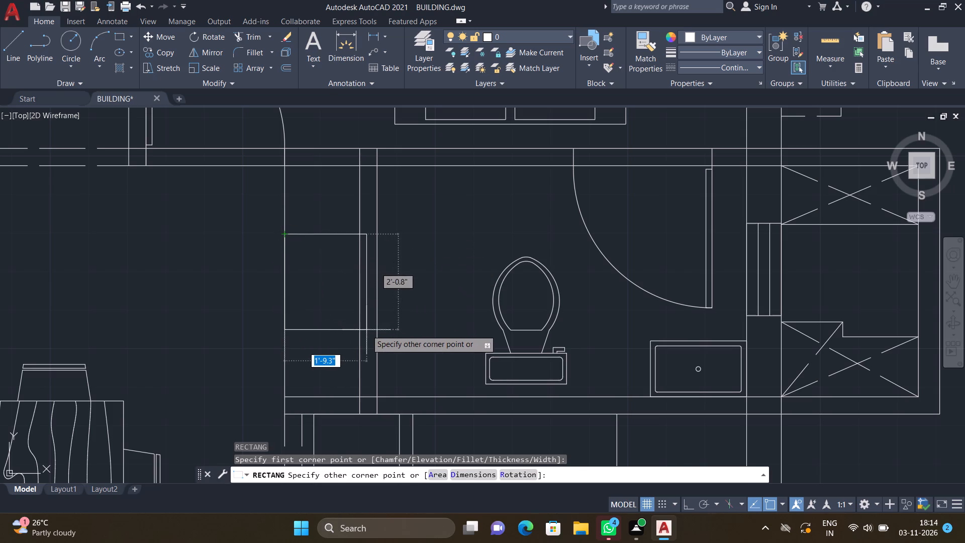
scroll(356, 333, "up", 2)
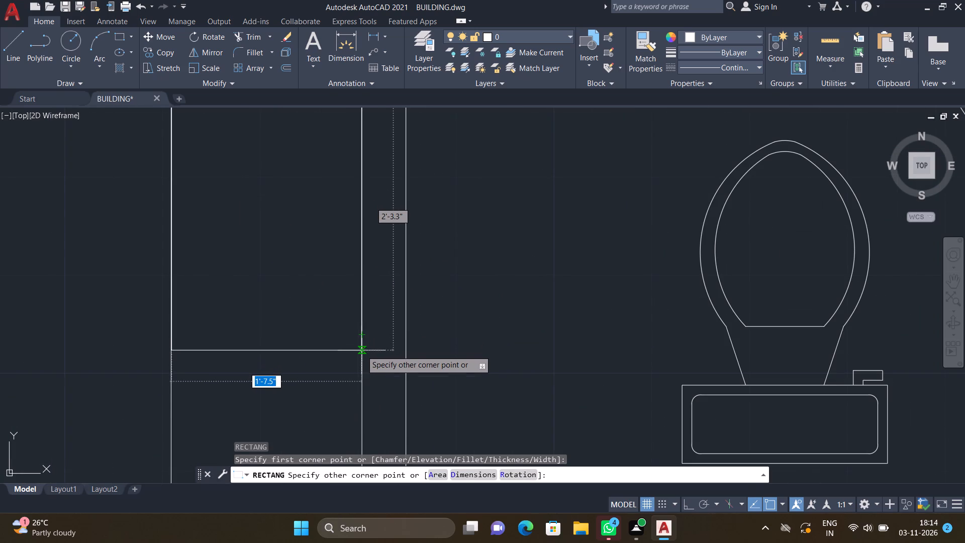
left_click(361, 350)
Draw an inner basin rectangle about 1'-4" wide inside the recess washbasin outline, leaving a narrow rim all round.
scroll(298, 299, "down", 1)
scroll(265, 245, "down", 2)
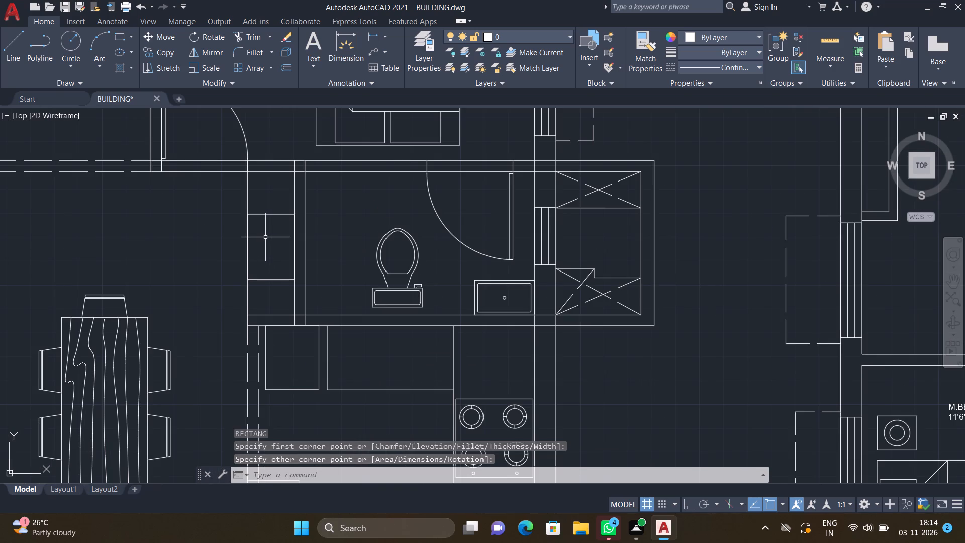
type("REC")
key("Return")
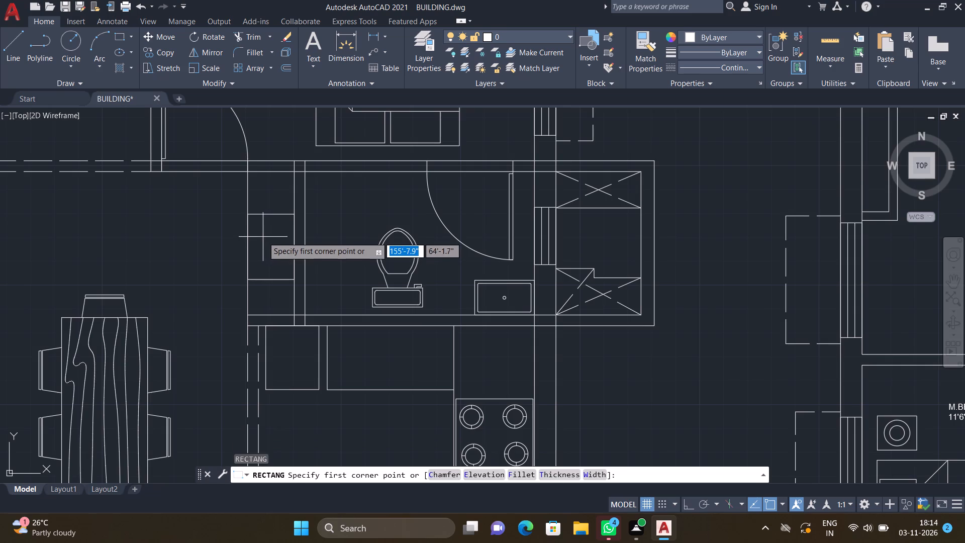
scroll(260, 233, "up", 3)
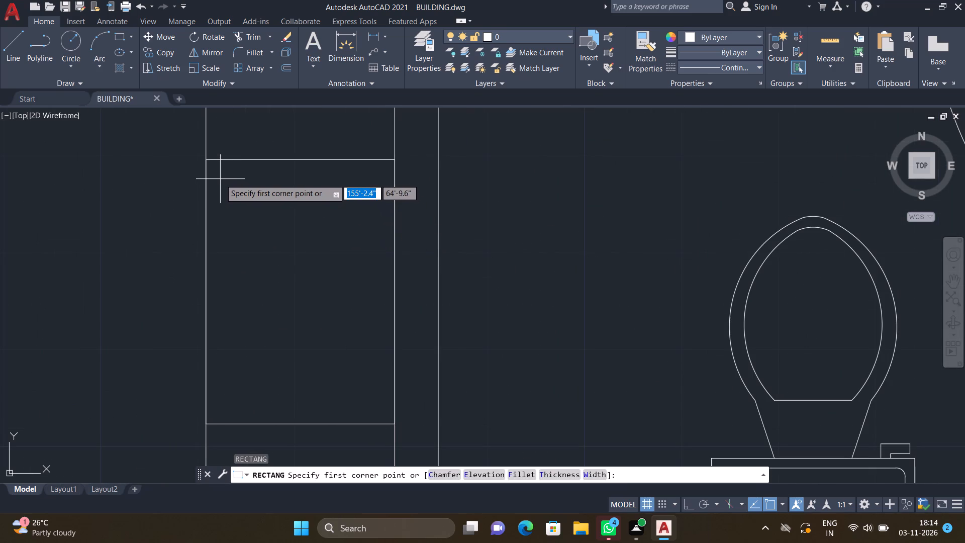
left_click(220, 178)
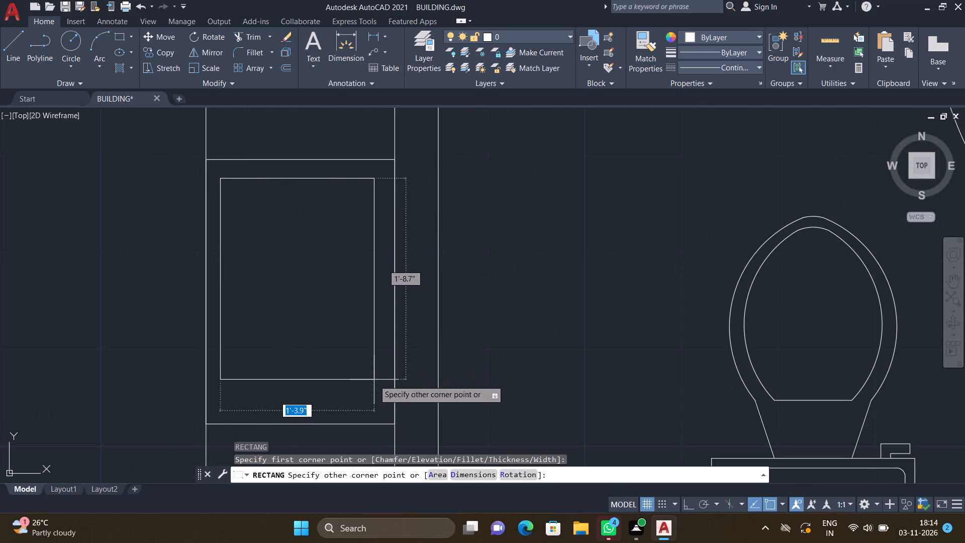
left_click(378, 405)
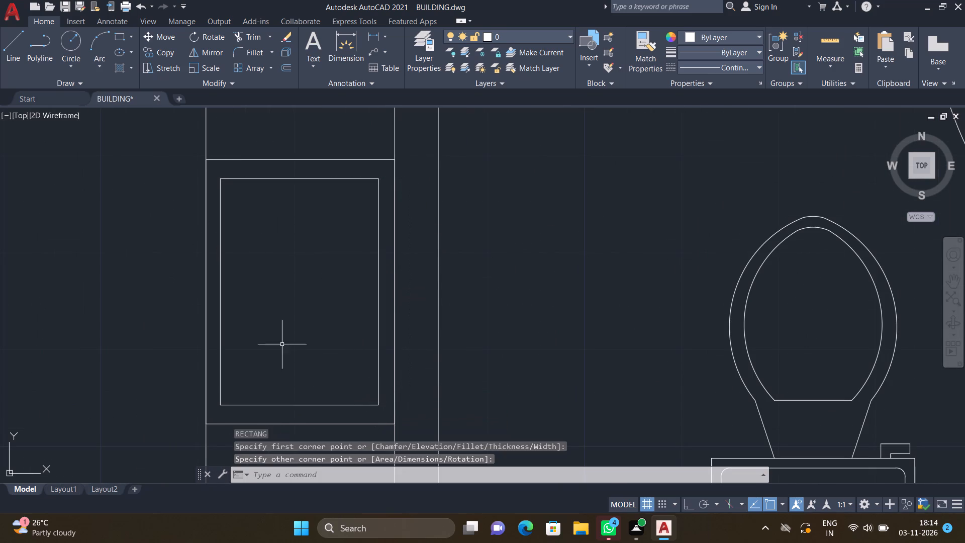
Fillet all four corners of the recess washbasin's inner basin rectangle with the 0.5" radius.
key("f")
key("Return")
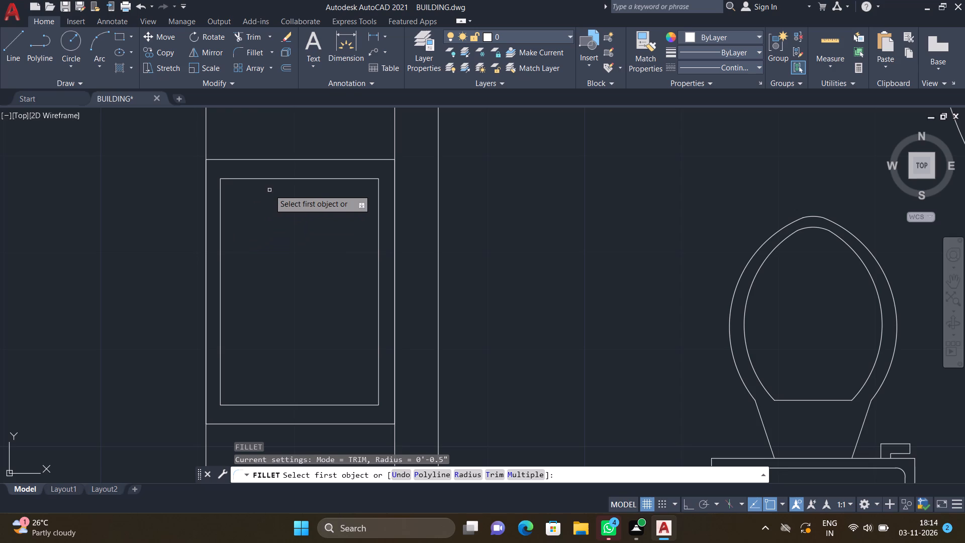
left_click(267, 179)
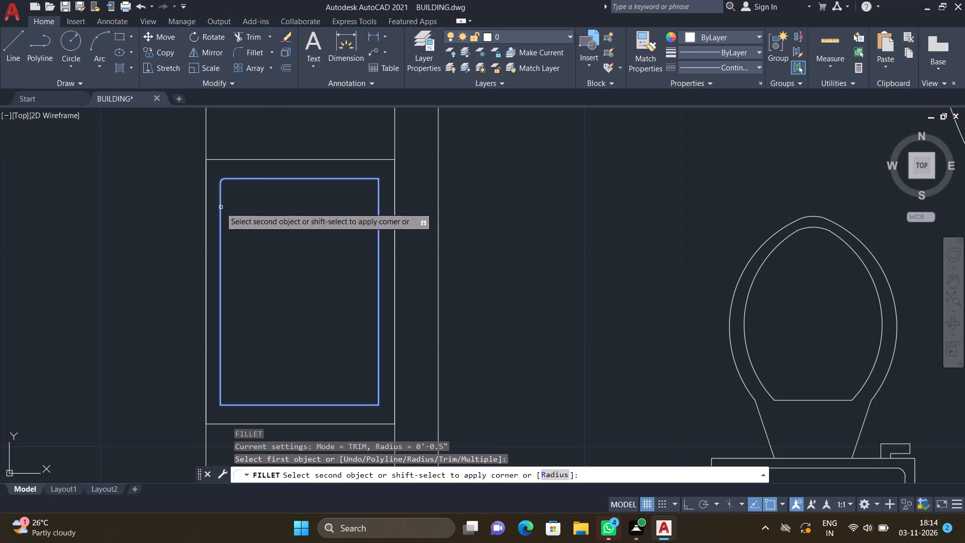
left_click(219, 207)
key("space")
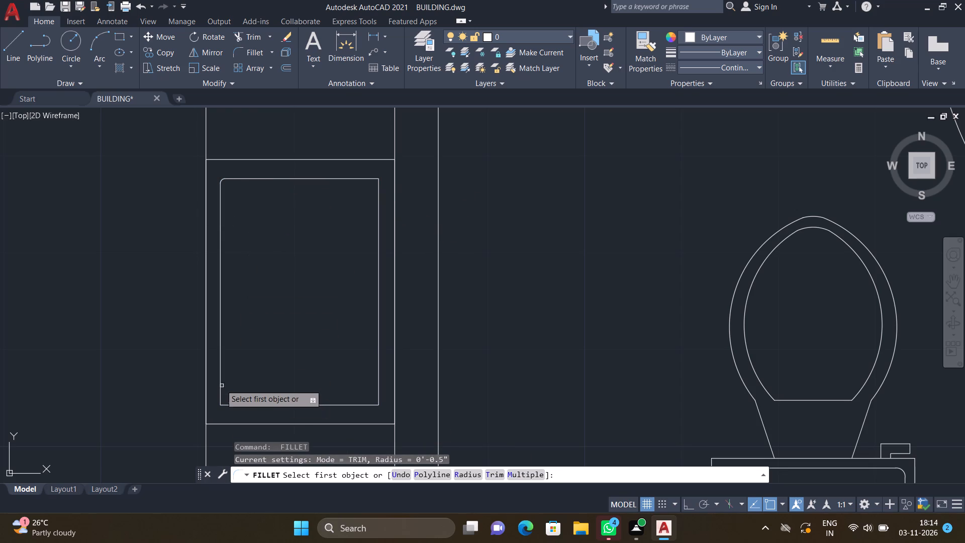
left_click(220, 381)
left_click(237, 407)
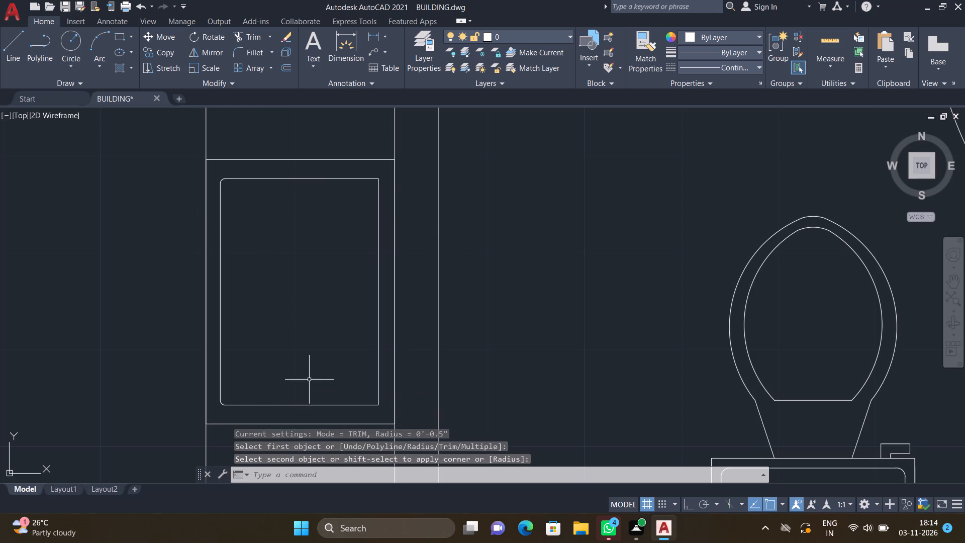
key("space")
left_click(335, 405)
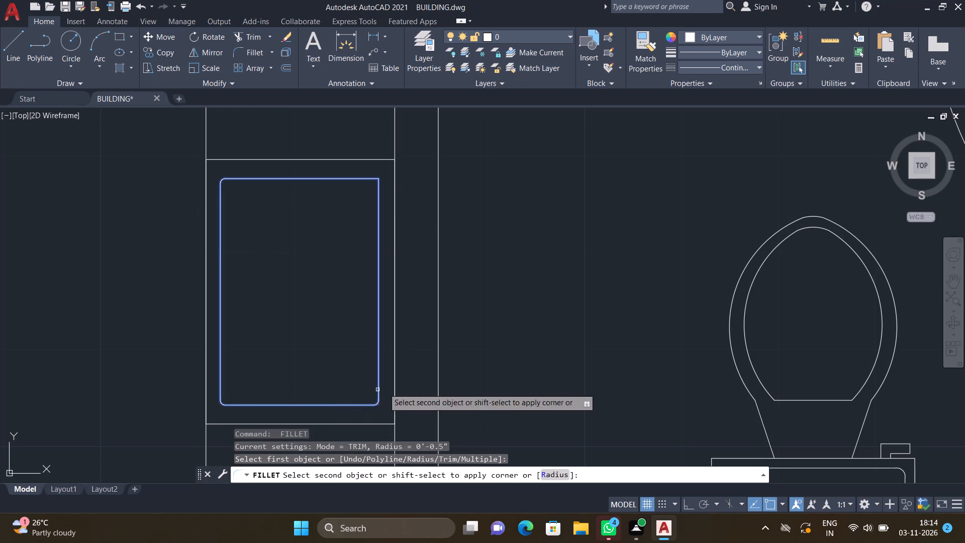
left_click(379, 369)
key("space")
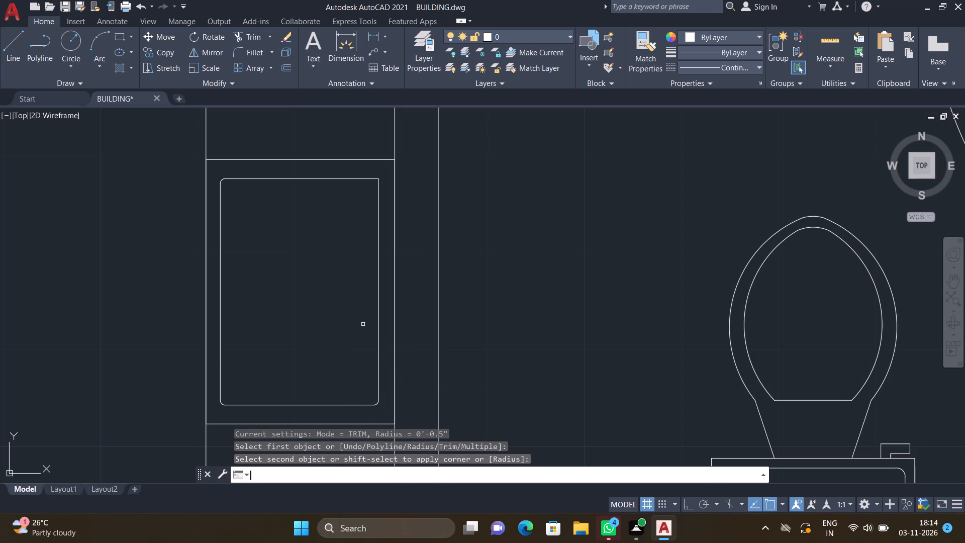
left_click(367, 179)
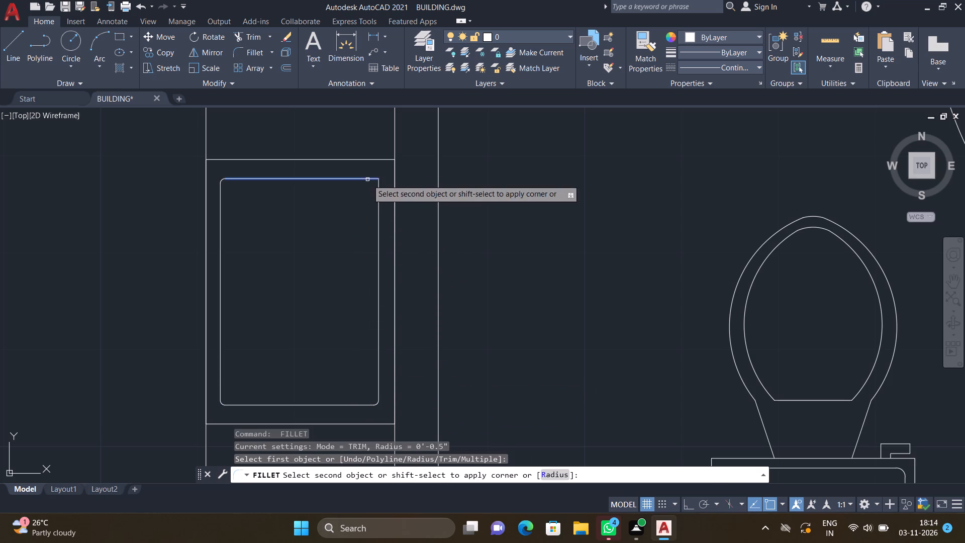
left_click(378, 204)
Draw a small drain circle at the centre of the recess washbasin's inner basin.
key("c")
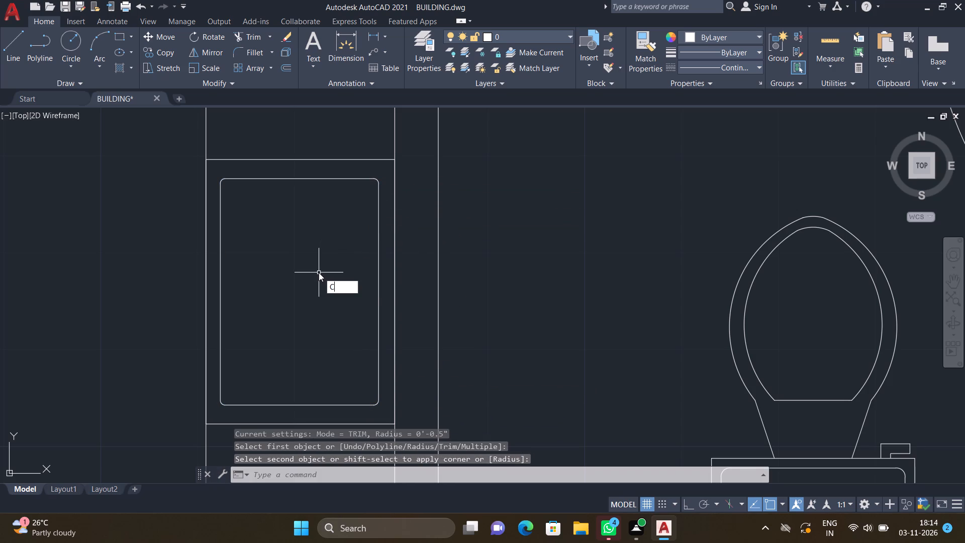
key("Return")
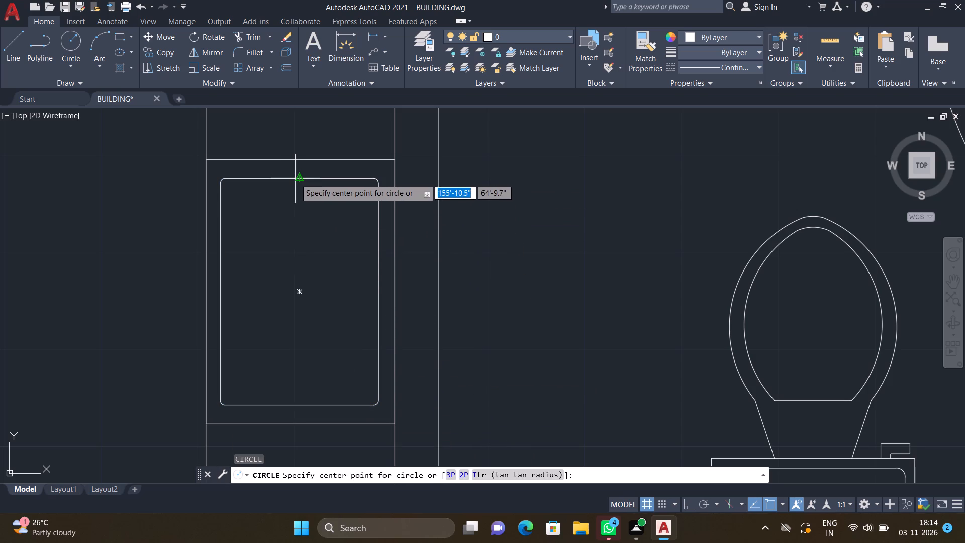
left_click(299, 294)
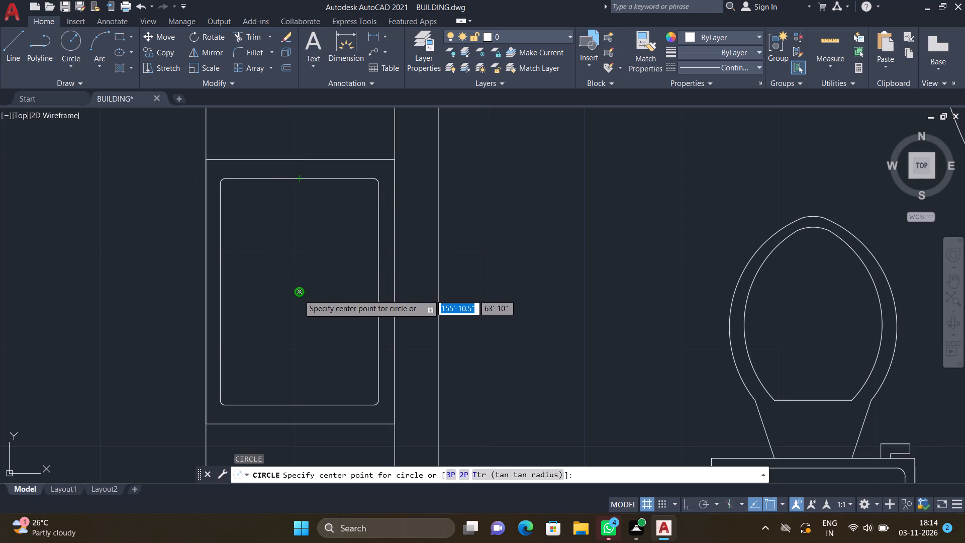
left_click(302, 303)
Trim the overlapping wall lines where the living room's left outer wall meets the long upper wall, leaving an open junction.
scroll(289, 266, "down", 3)
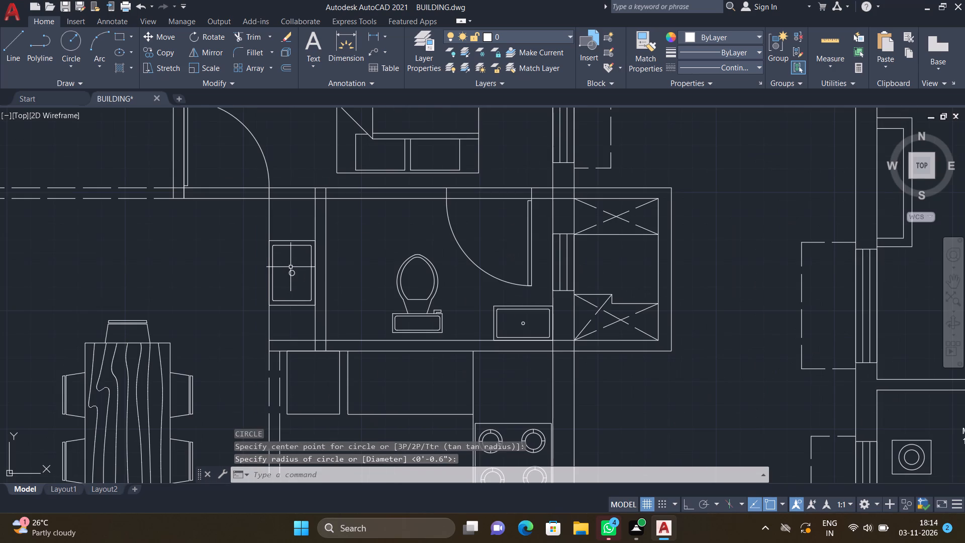
scroll(358, 243, "down", 1)
scroll(271, 233, "down", 2)
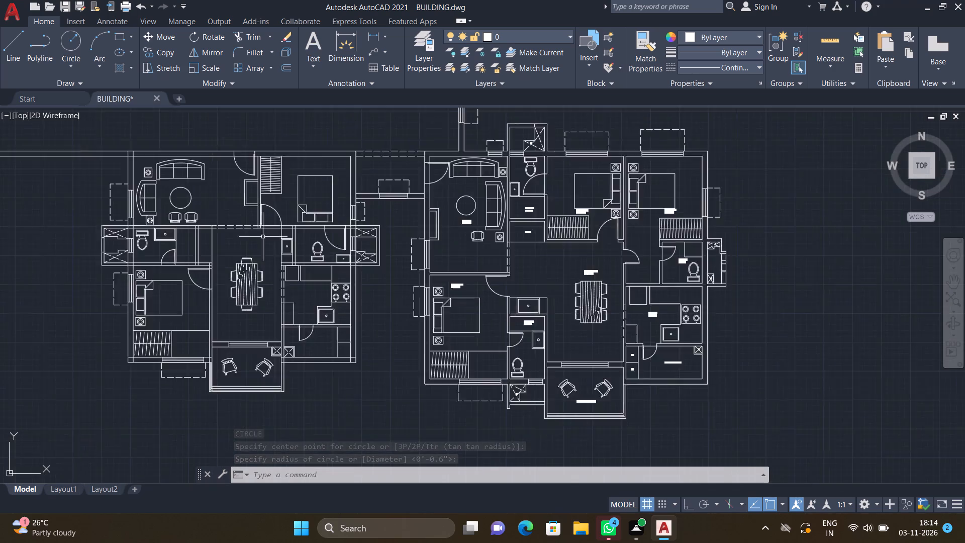
scroll(263, 237, "down", 2)
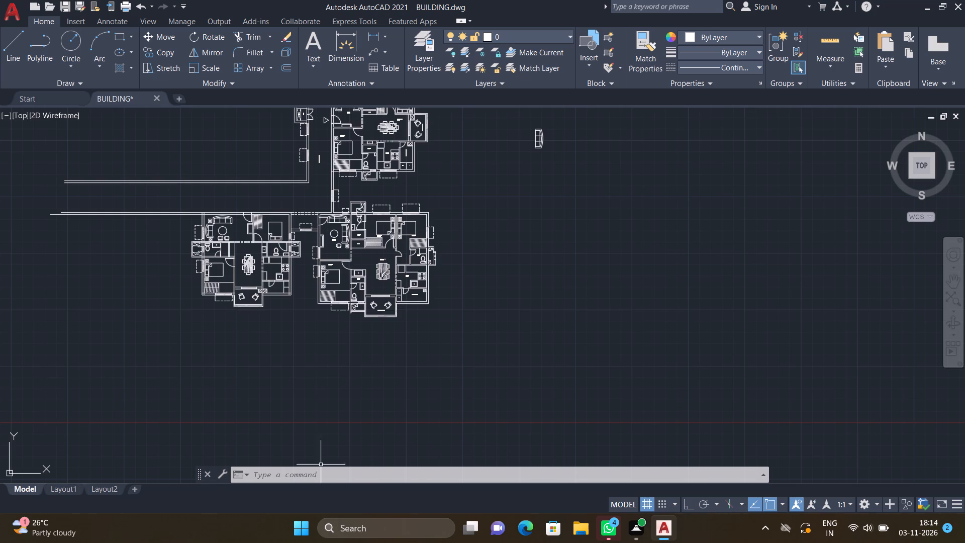
scroll(177, 231, "up", 3)
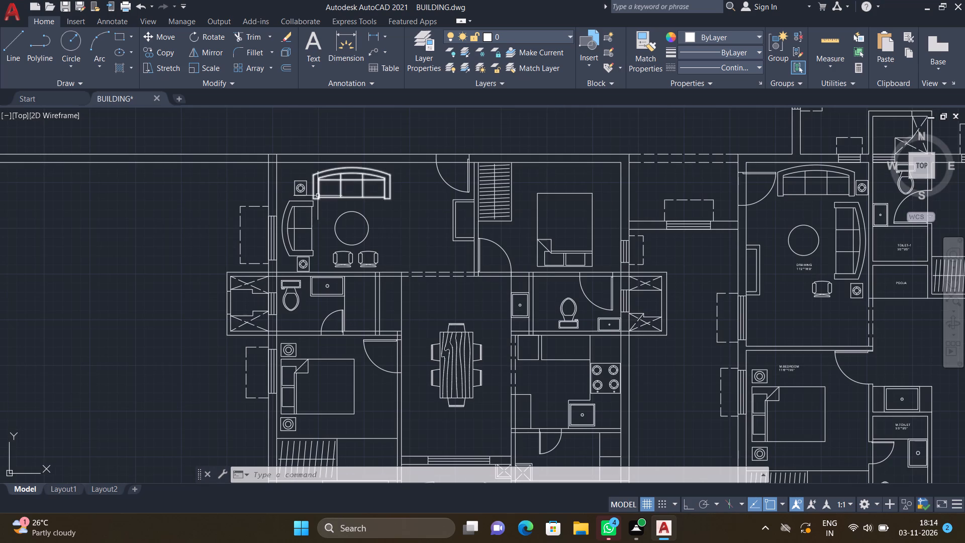
type("TR")
key("Return")
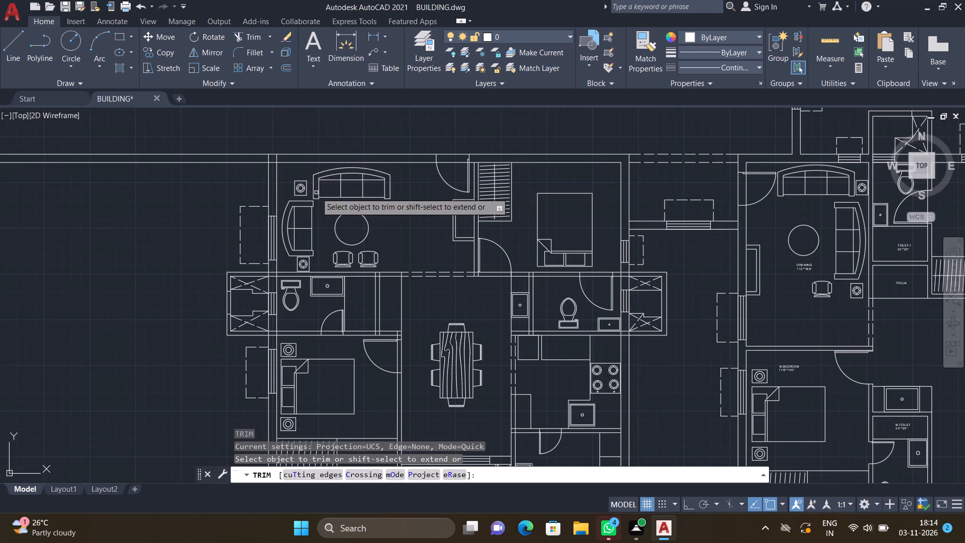
scroll(257, 220, "down", 1)
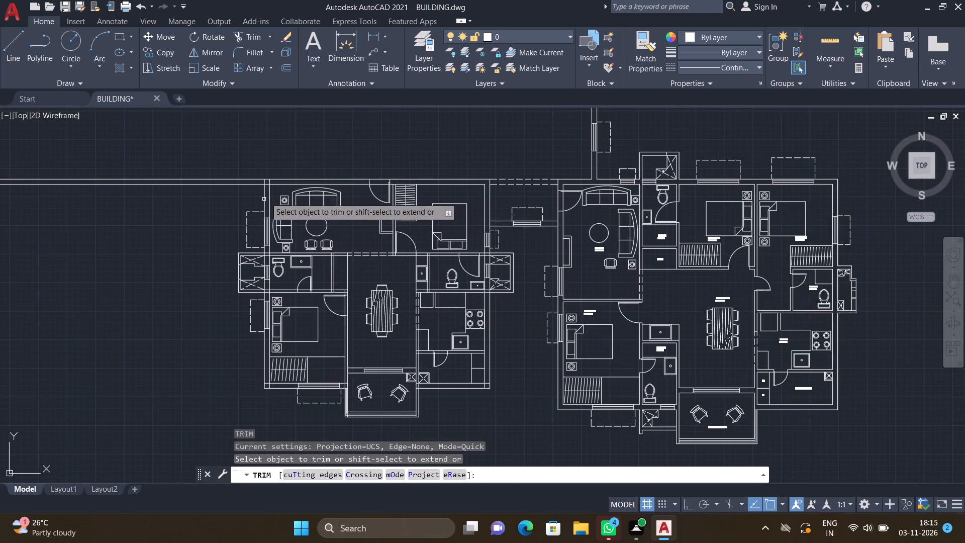
scroll(281, 185, "up", 3)
scroll(239, 180, "up", 2)
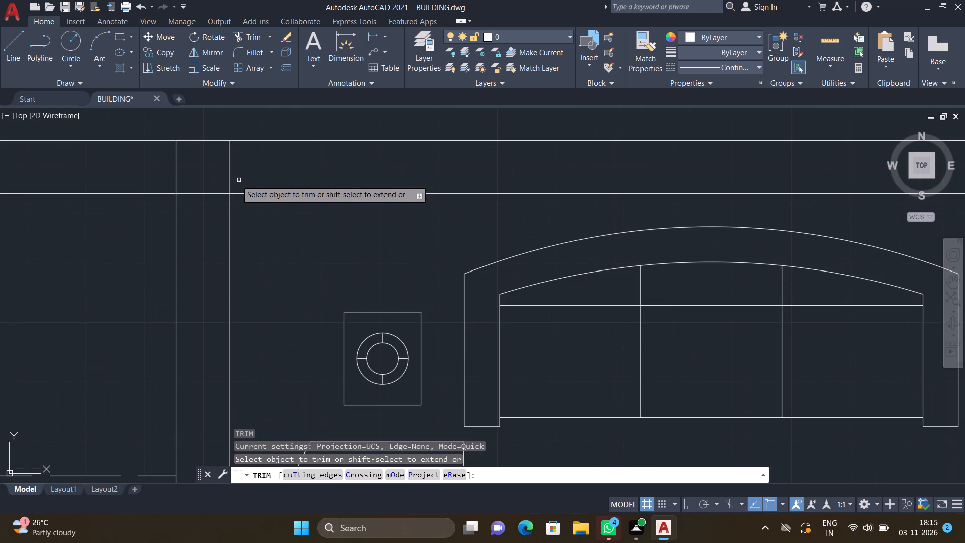
left_click_drag(148, 164, 274, 170)
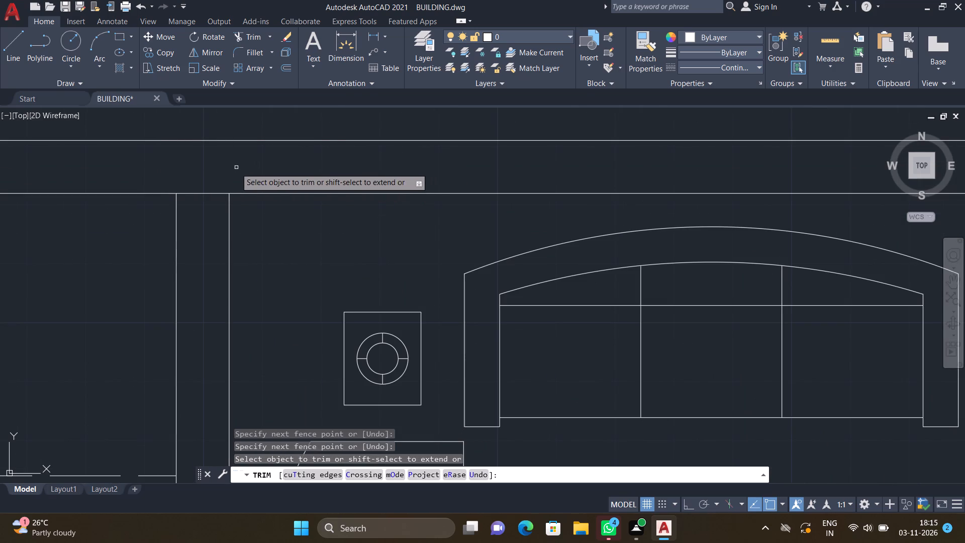
left_click(213, 195)
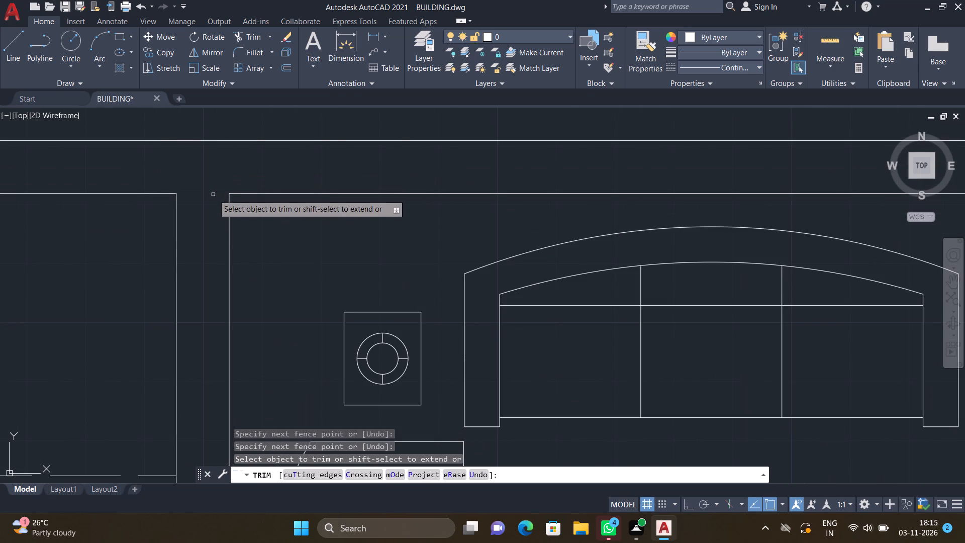
Trim the crossing wall lines at the left toilet's upper-left corner, where the living room's outer wall meets the toilet wall.
scroll(328, 201, "down", 4)
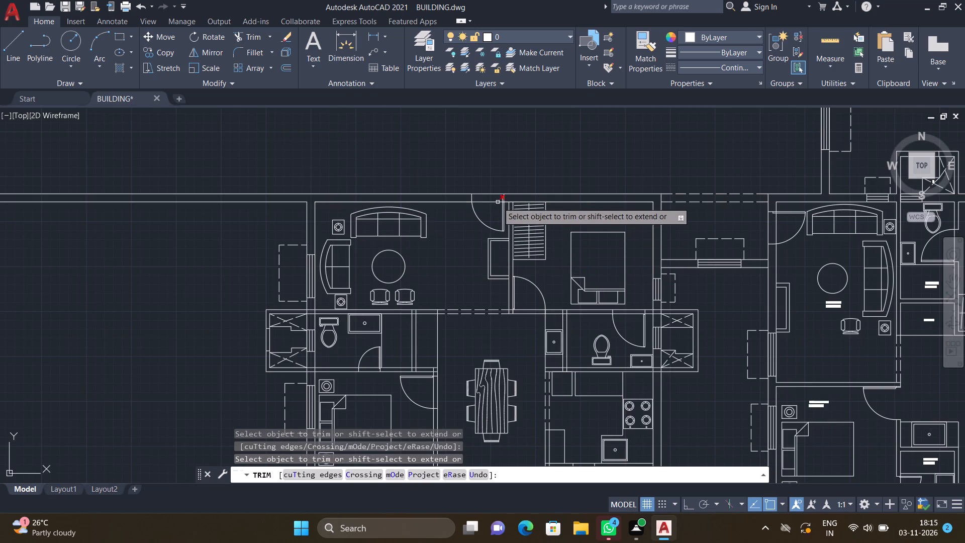
scroll(455, 276, "down", 1)
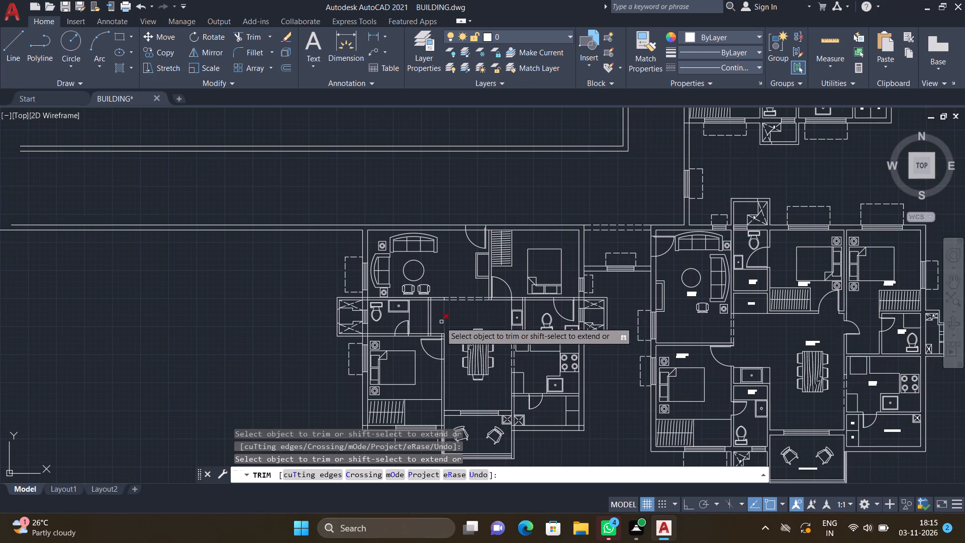
scroll(424, 314, "up", 2)
scroll(261, 306, "up", 2)
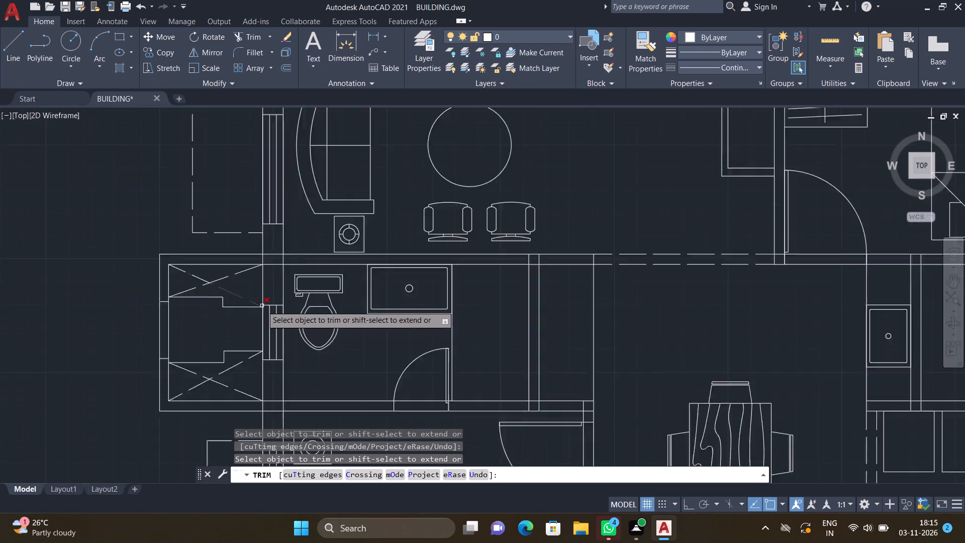
scroll(262, 307, "up", 1)
left_click_drag(287, 163, 287, 234)
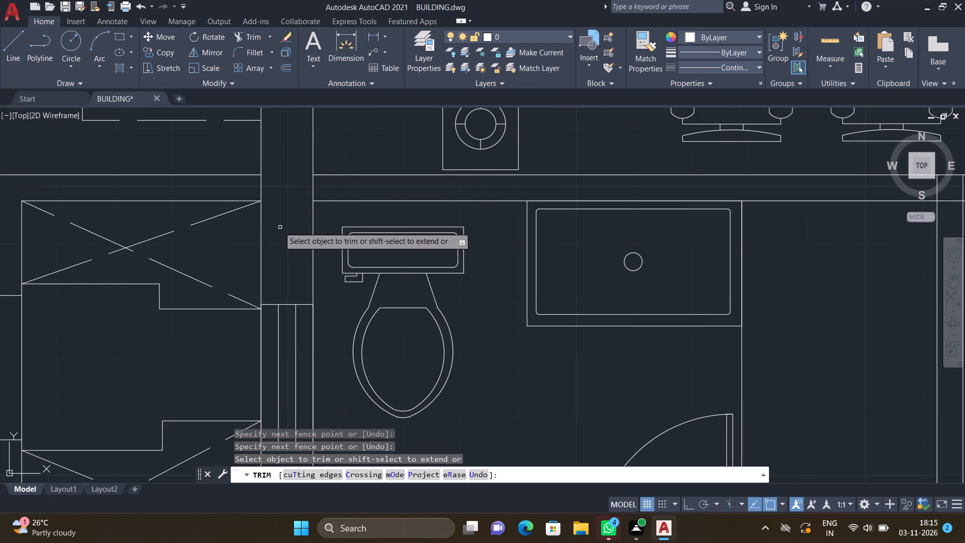
left_click_drag(258, 187, 333, 193)
Trim the crossing wall lines at the left toilet's lower-left corner, above the bedroom's bedside table, to open the wall intersection.
scroll(325, 193, "down", 4)
scroll(305, 274, "up", 4)
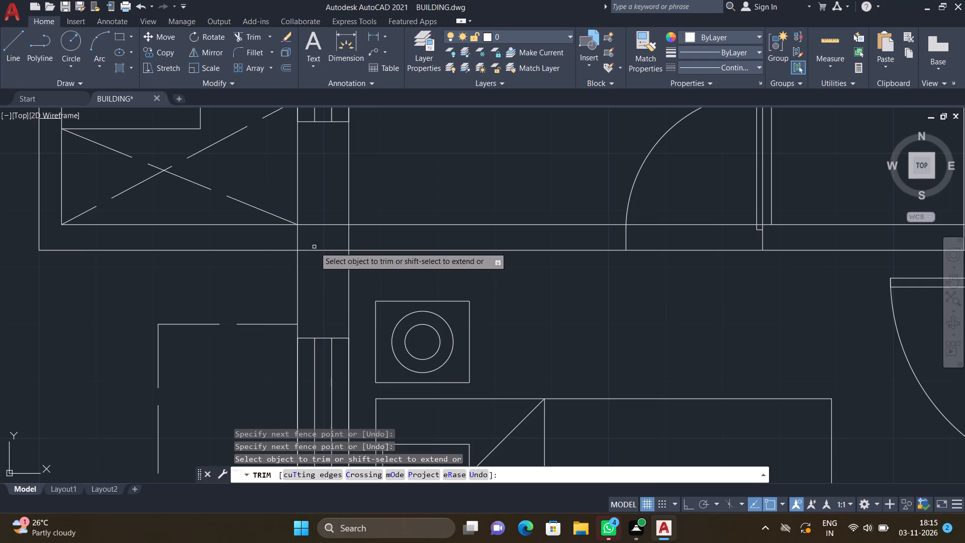
scroll(324, 224, "up", 2)
left_click_drag(313, 204, 315, 321)
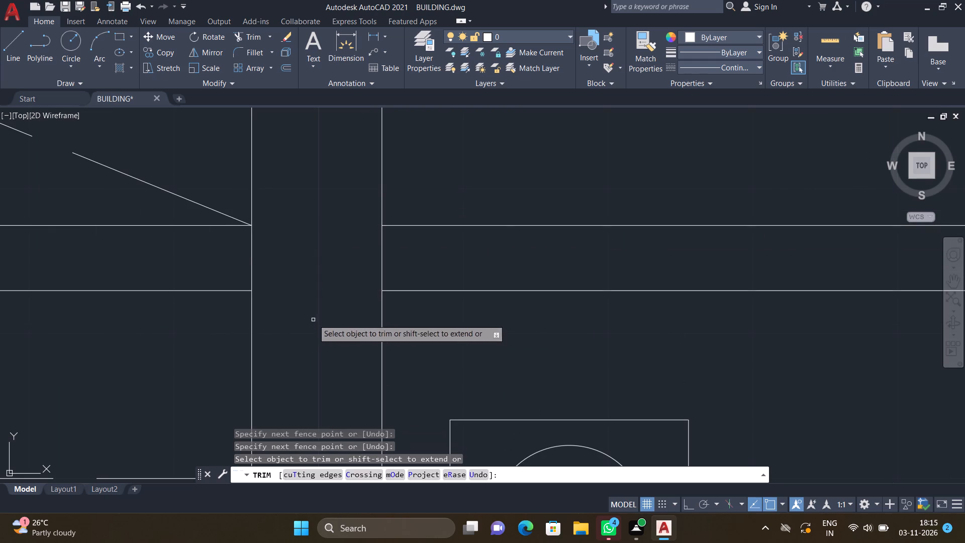
left_click(253, 253)
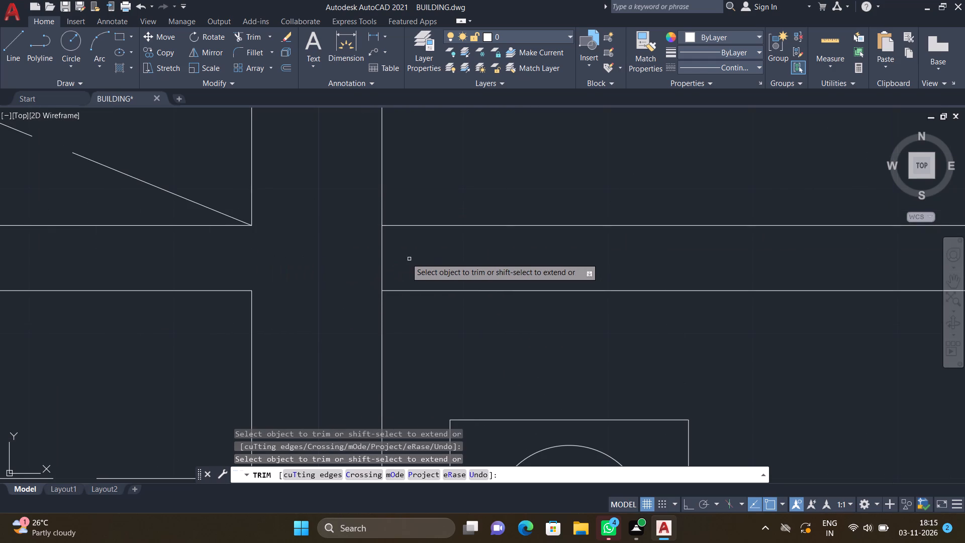
left_click_drag(379, 245, 401, 253)
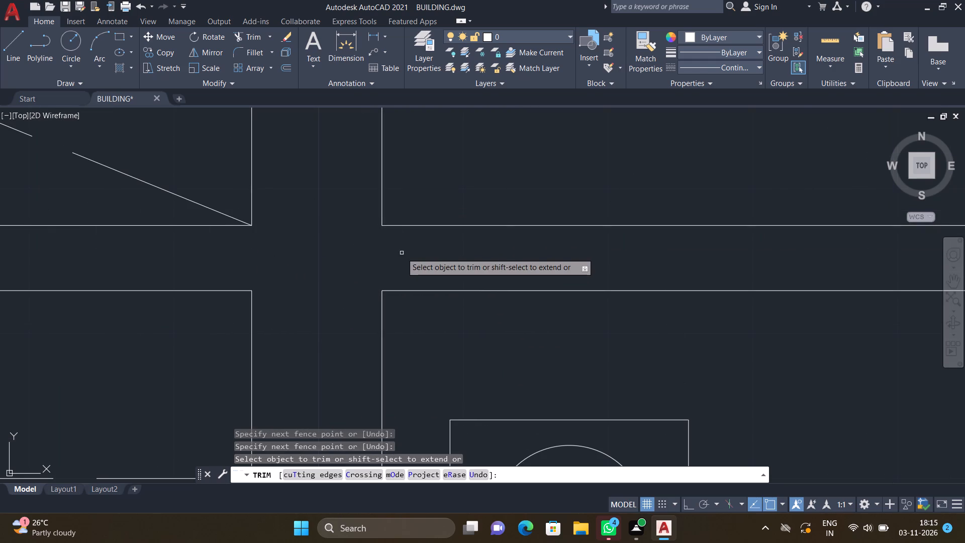
Trim the lower wall line across the left toilet's door opening above the bedroom.
scroll(403, 253, "down", 4)
scroll(437, 316, "down", 1)
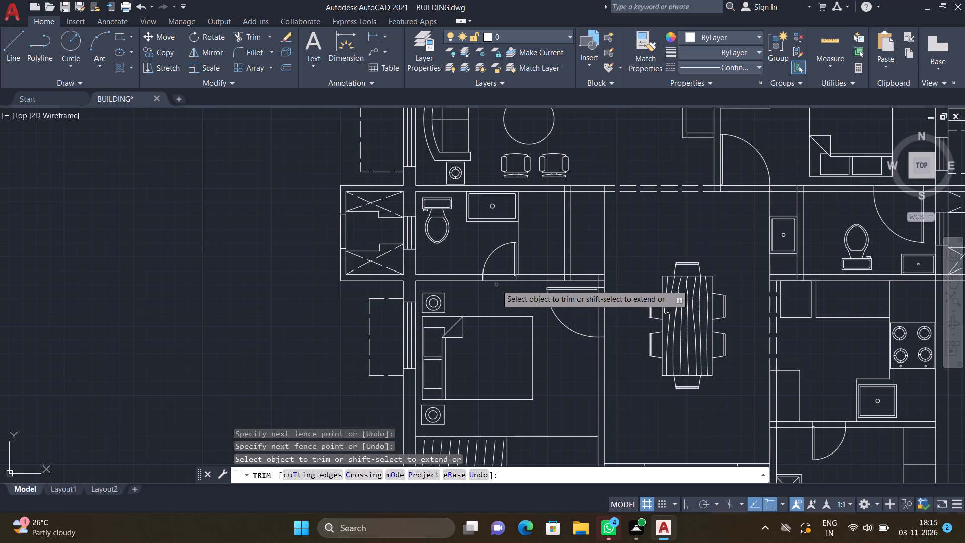
scroll(496, 286, "down", 2)
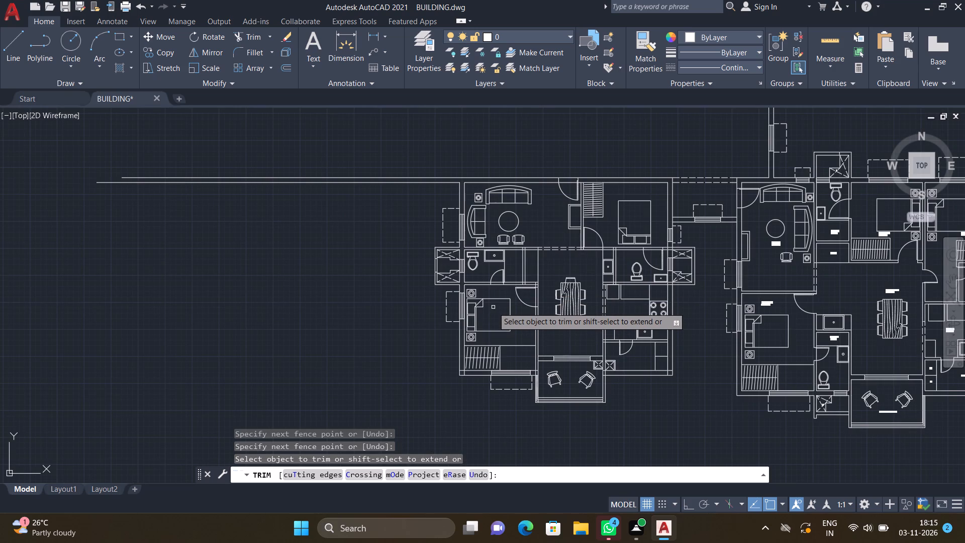
scroll(492, 307, "up", 2)
scroll(504, 248, "up", 2)
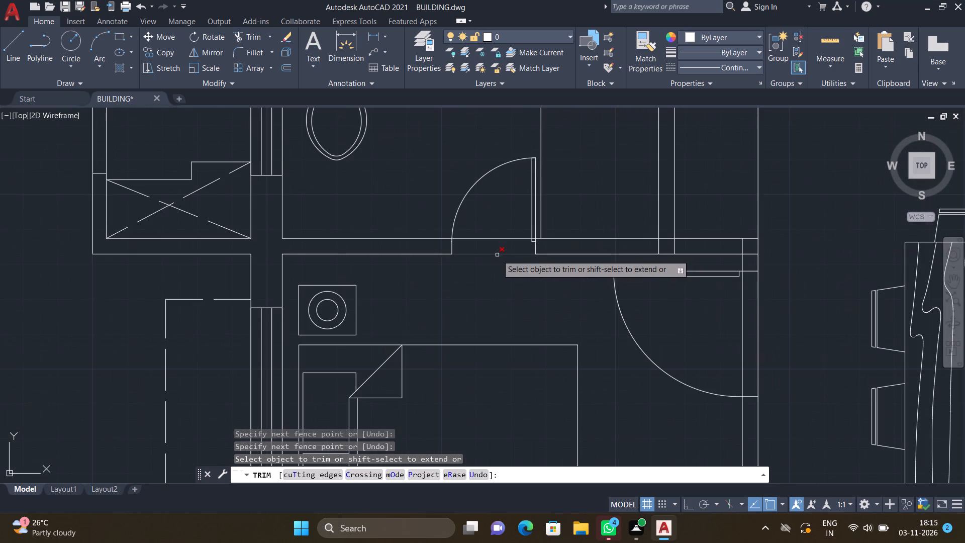
left_click(497, 255)
Trim the wall lines where the partition right of the left toilet meets the wall below the living room.
scroll(492, 271, "down", 3)
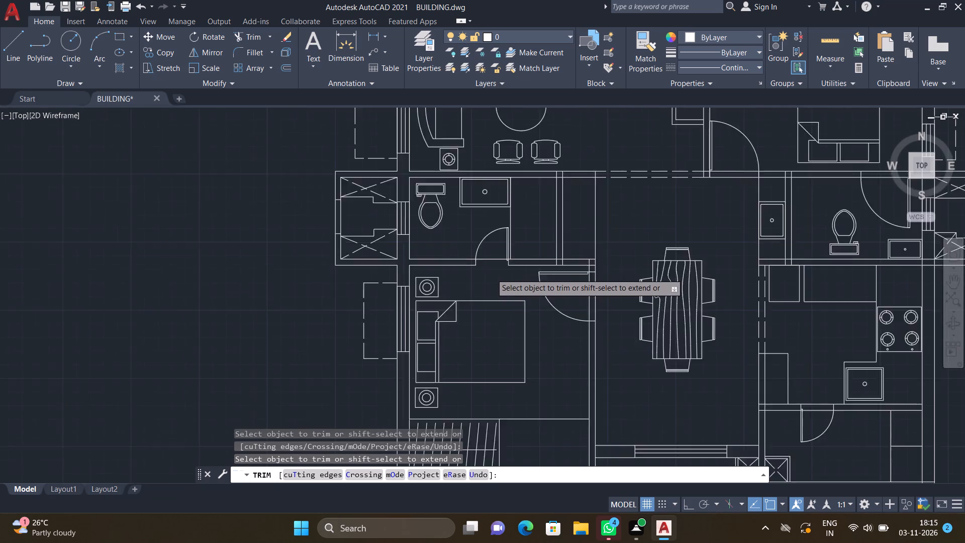
scroll(530, 208, "up", 3)
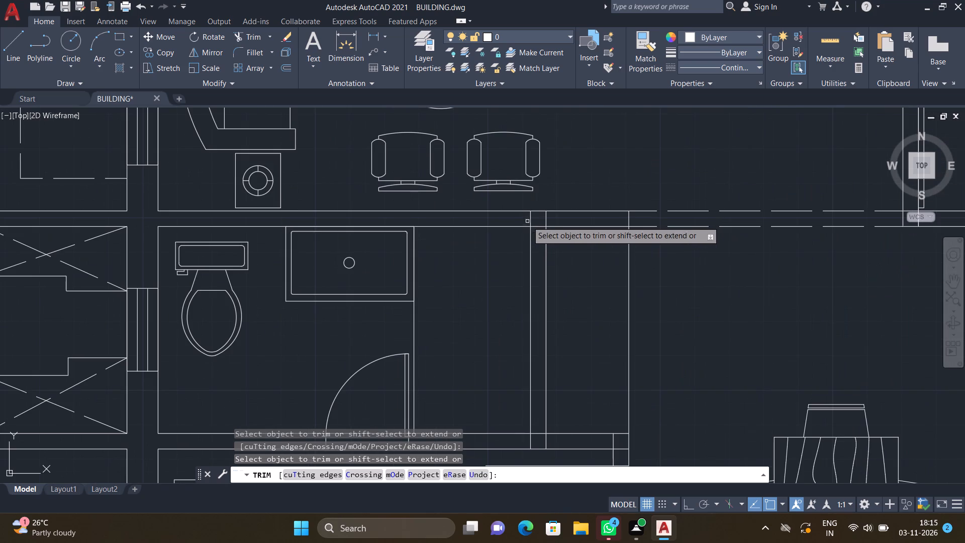
scroll(553, 219, "up", 3)
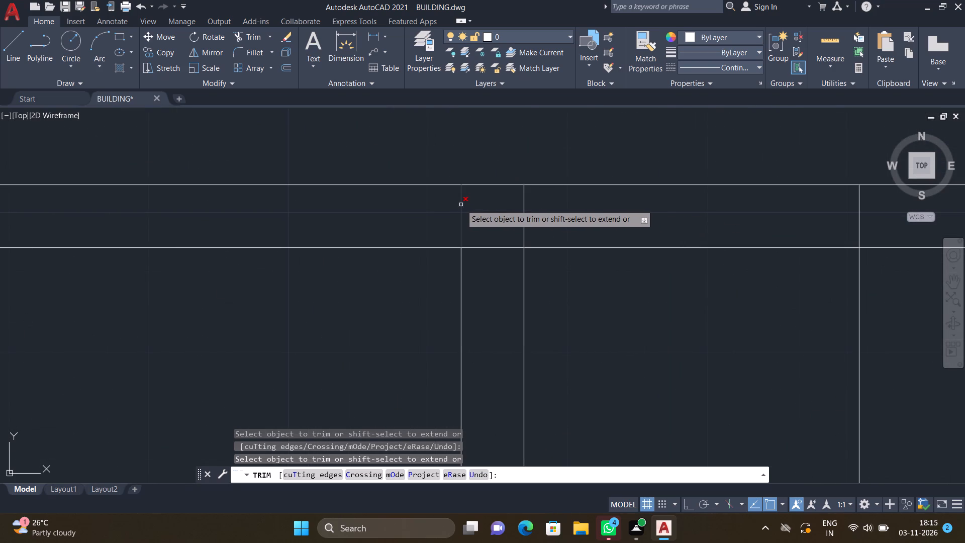
left_click(461, 205)
left_click(526, 213)
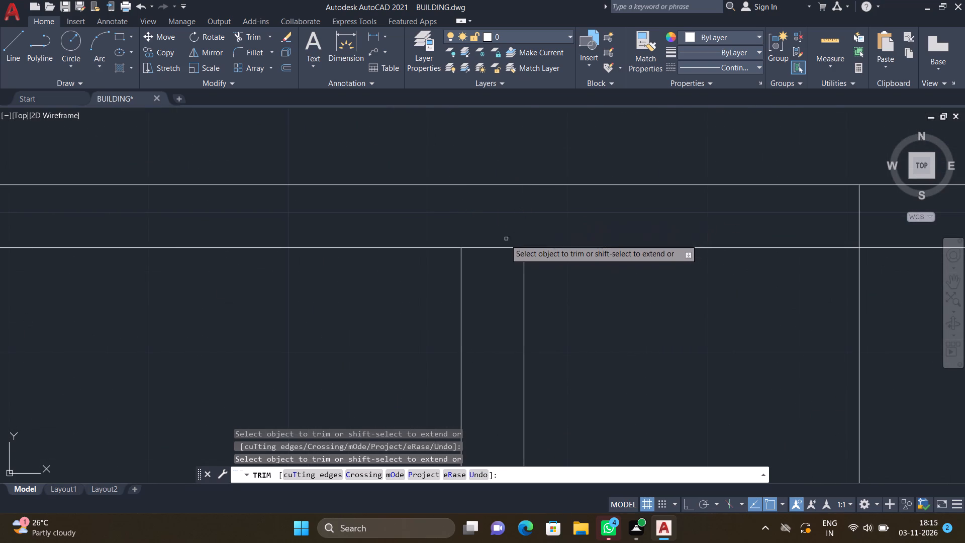
left_click(501, 246)
scroll(501, 246, "down", 5)
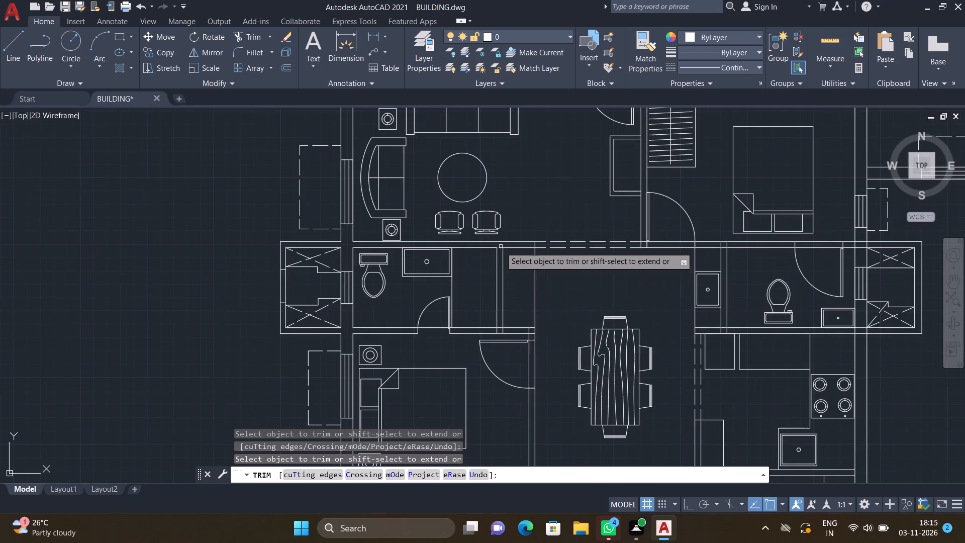
Trim the wall lines where the partition right of the left toilet meets the wall above the bedroom door.
scroll(504, 350, "up", 3)
scroll(469, 283, "up", 2)
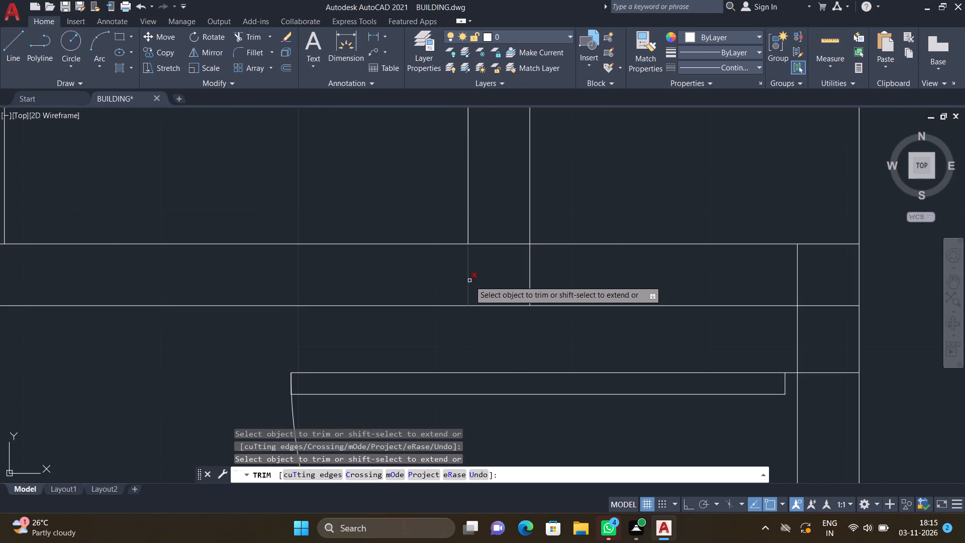
left_click(469, 281)
left_click(496, 245)
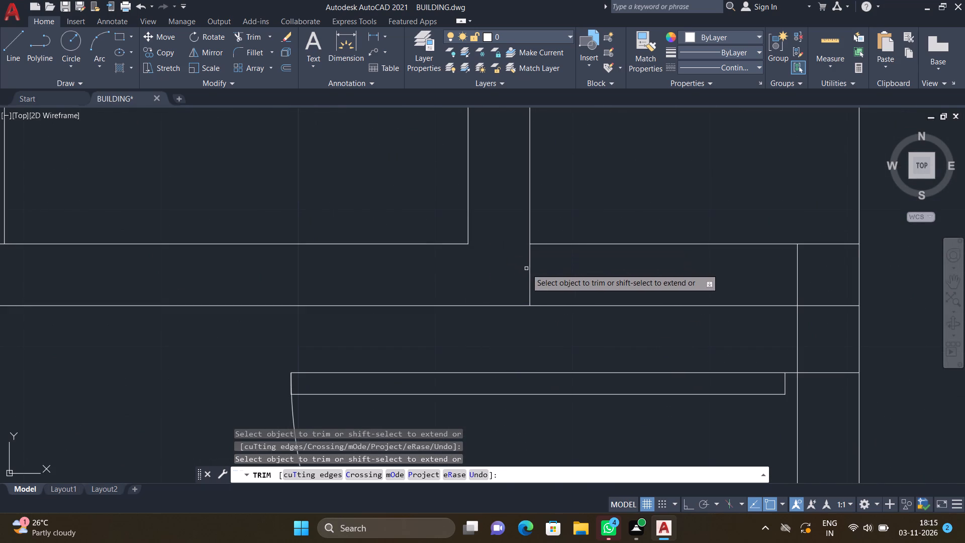
left_click(529, 270)
Trim the crossing wall lines at the right toilet's upper-right corner, beside the duct, to open the wall intersection.
scroll(482, 273, "down", 5)
scroll(507, 221, "down", 2)
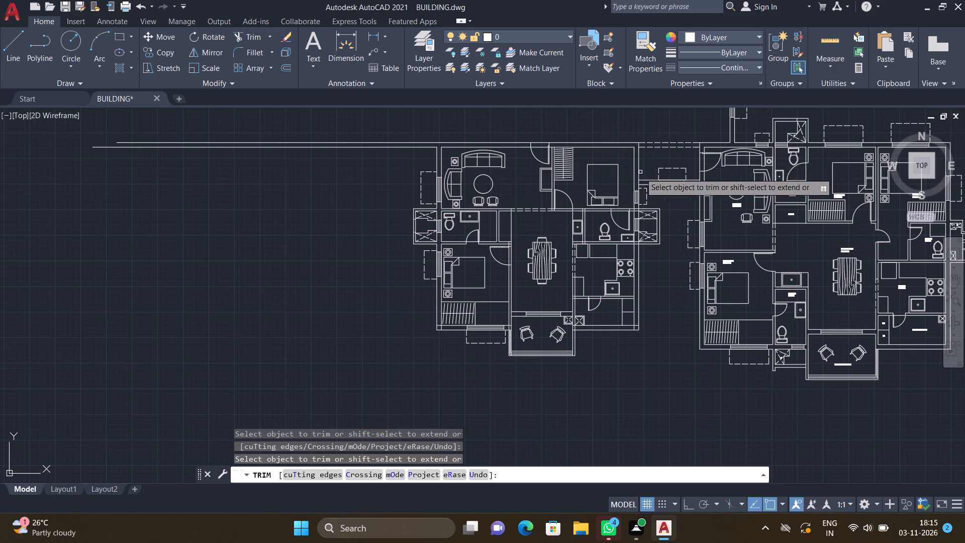
scroll(633, 219, "up", 6)
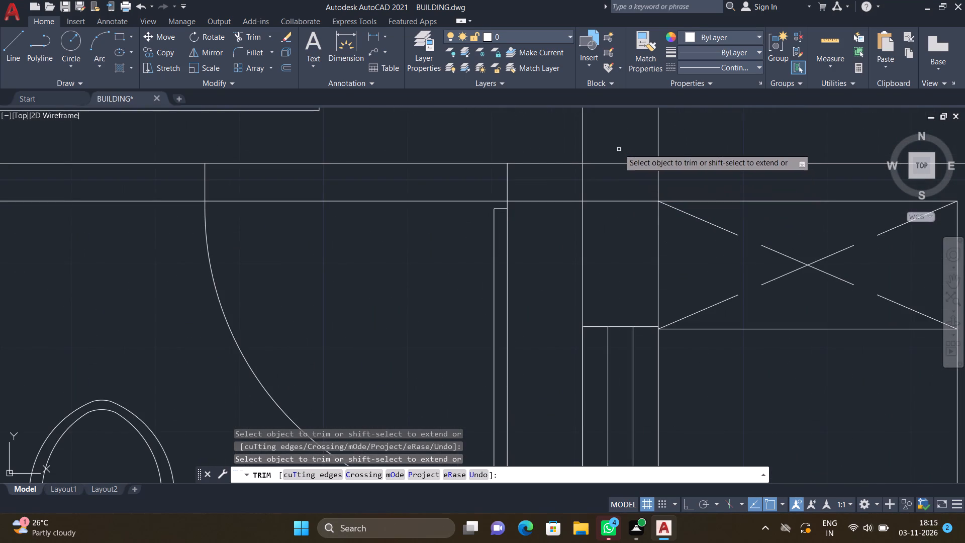
left_click_drag(618, 147, 620, 214)
left_click_drag(585, 175, 590, 177)
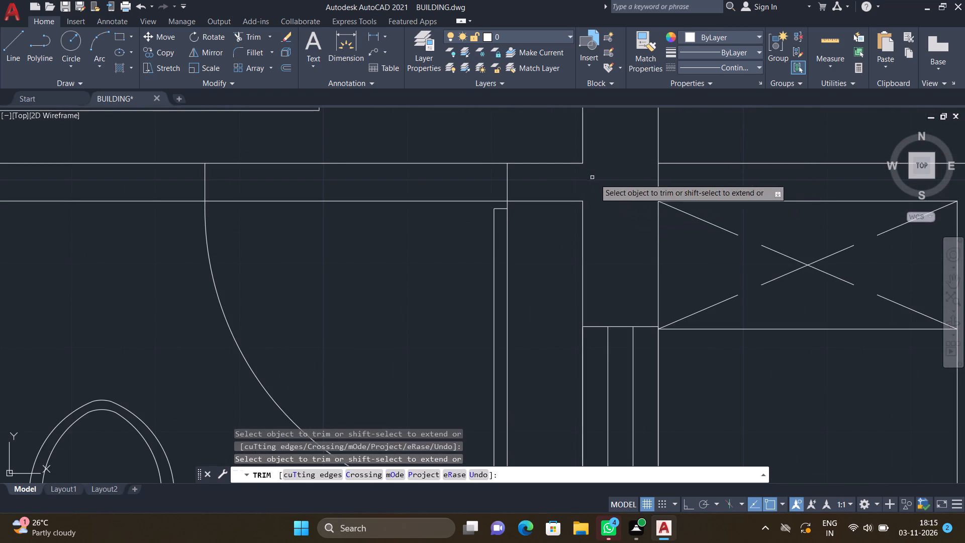
left_click(658, 184)
Trim the crossing wall lines at the right toilet's lower-right corner, above the kitchen and beside the duct.
scroll(639, 184, "down", 5)
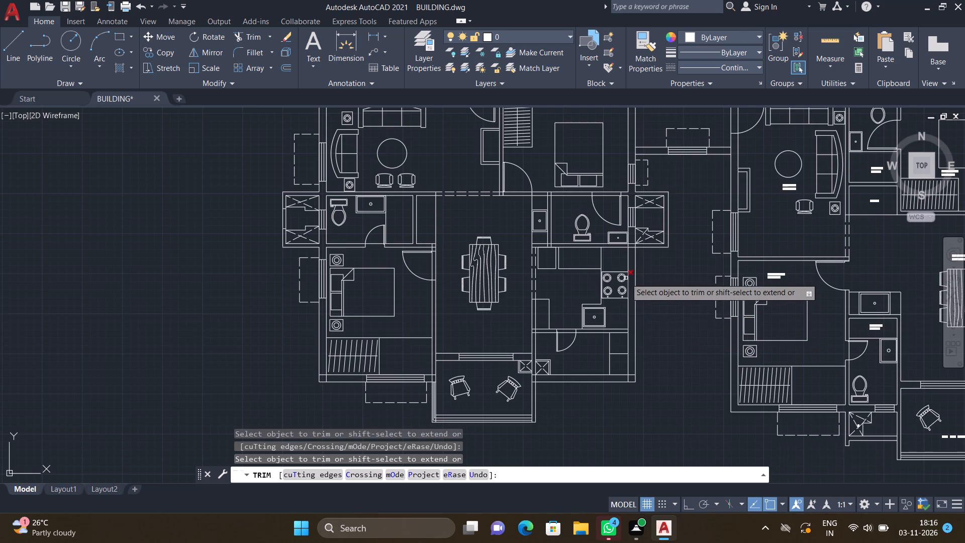
scroll(623, 256, "up", 4)
scroll(656, 183, "up", 2)
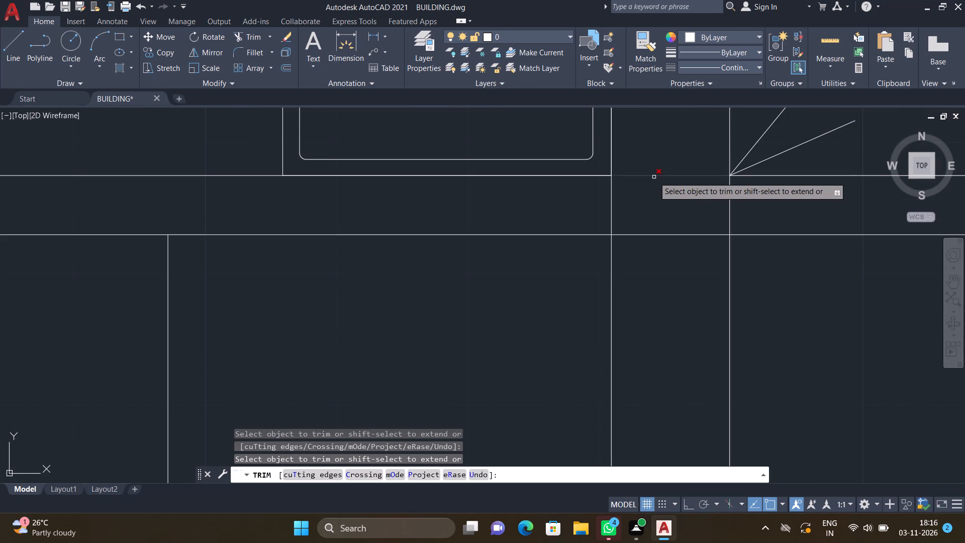
left_click(654, 176)
left_click(653, 234)
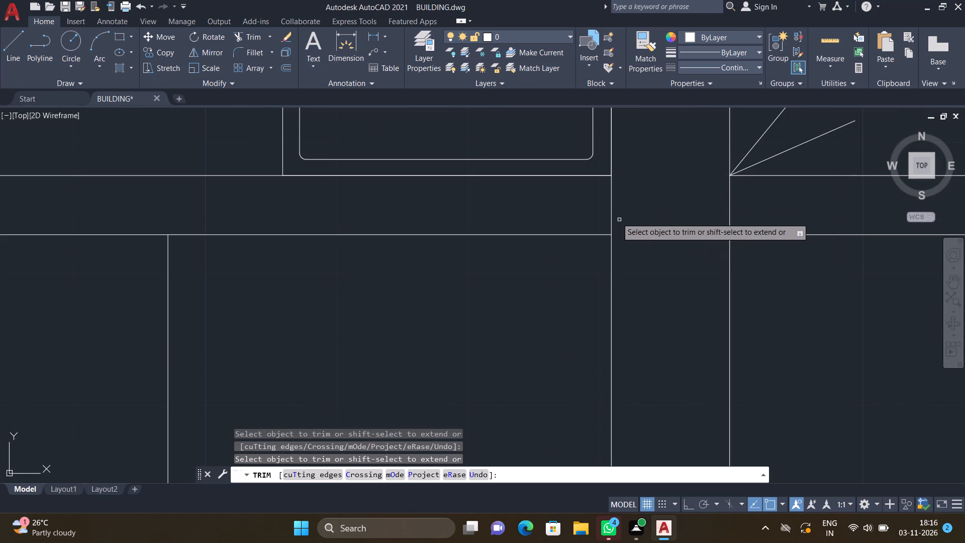
left_click(612, 203)
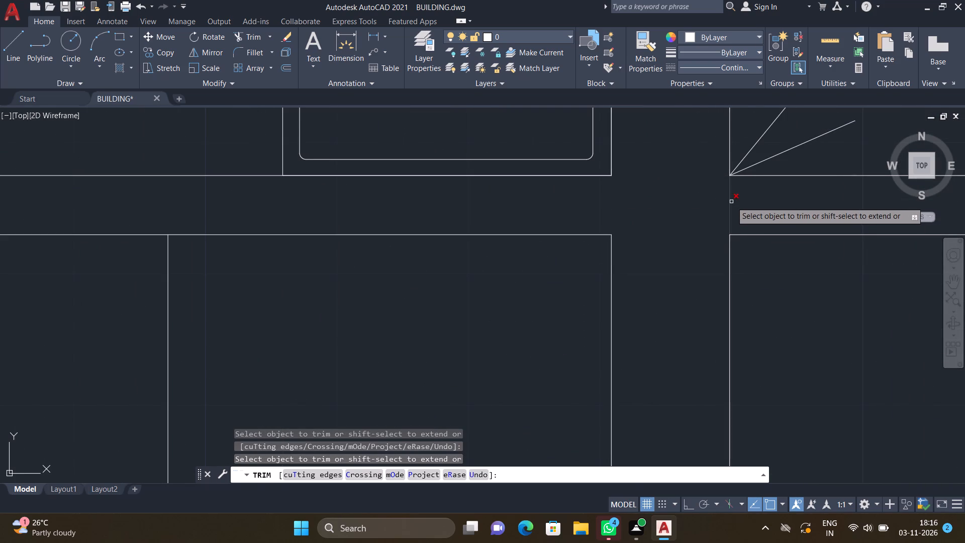
left_click(731, 202)
Trim the overlapping inner wall lines at the lower-left bedroom's outer corner, beside the wardrobe.
scroll(690, 212, "down", 4)
scroll(622, 249, "down", 2)
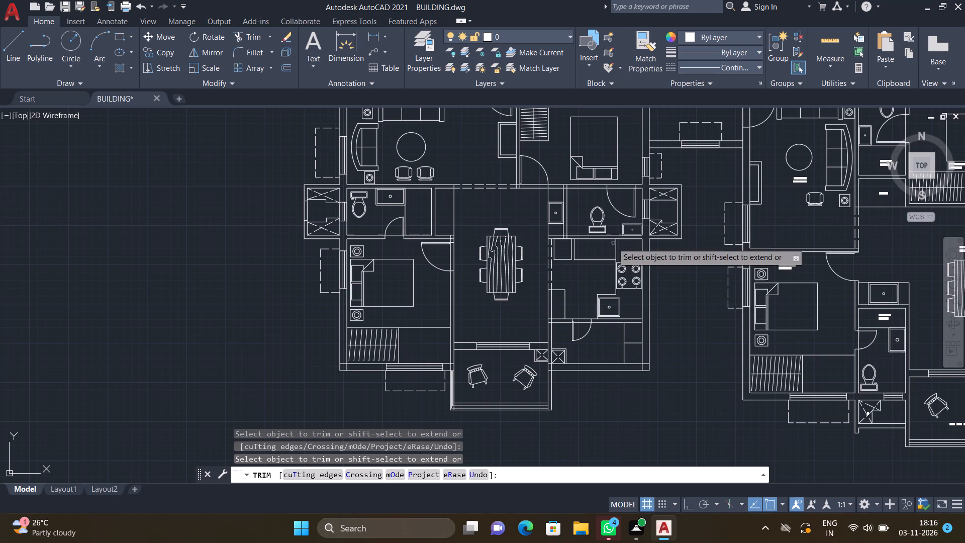
scroll(348, 380, "up", 3)
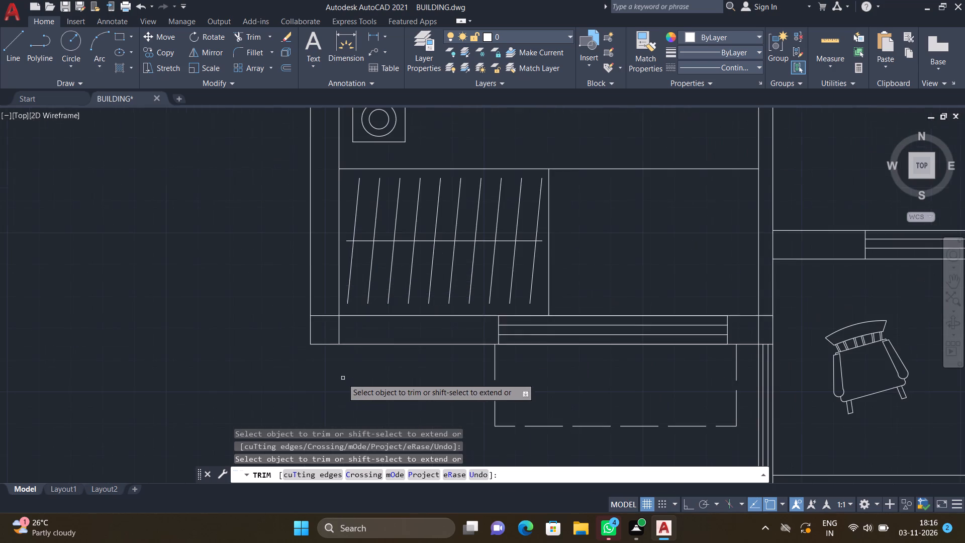
scroll(330, 320, "up", 2)
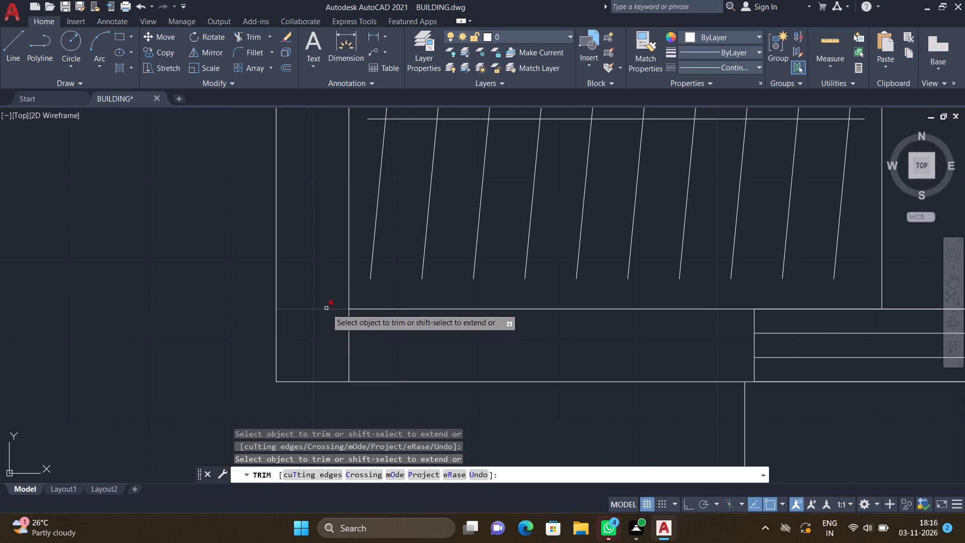
left_click_drag(326, 308, 336, 314)
left_click(349, 325)
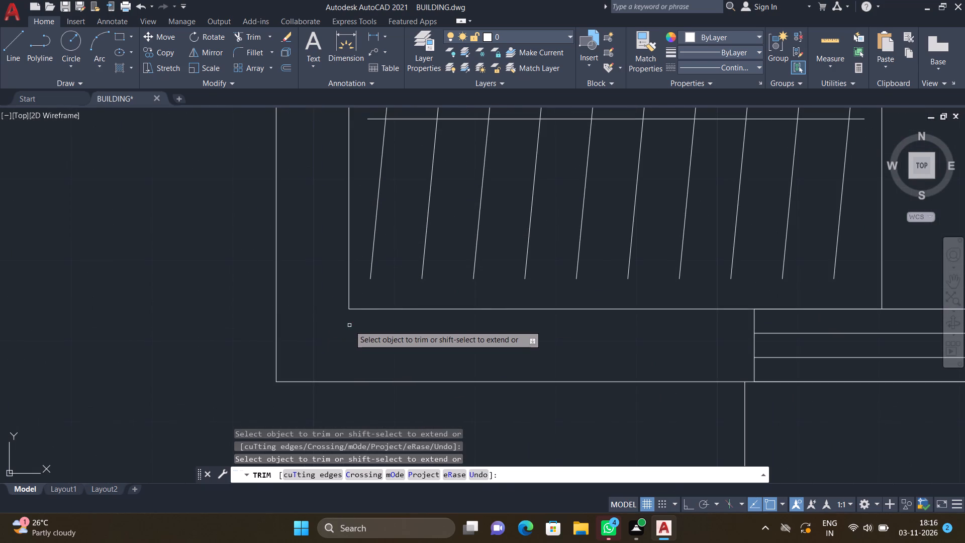
Trim the inner wall lines at the lower-left bedroom's lower-right corner, where it meets the balcony.
scroll(376, 333, "down", 4)
scroll(649, 354, "up", 3)
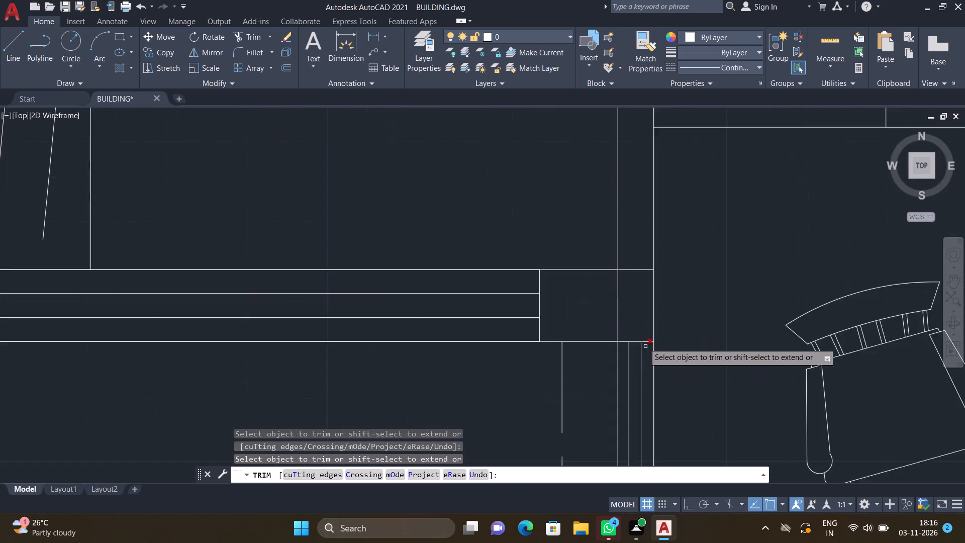
scroll(643, 342, "up", 1)
left_click(627, 229)
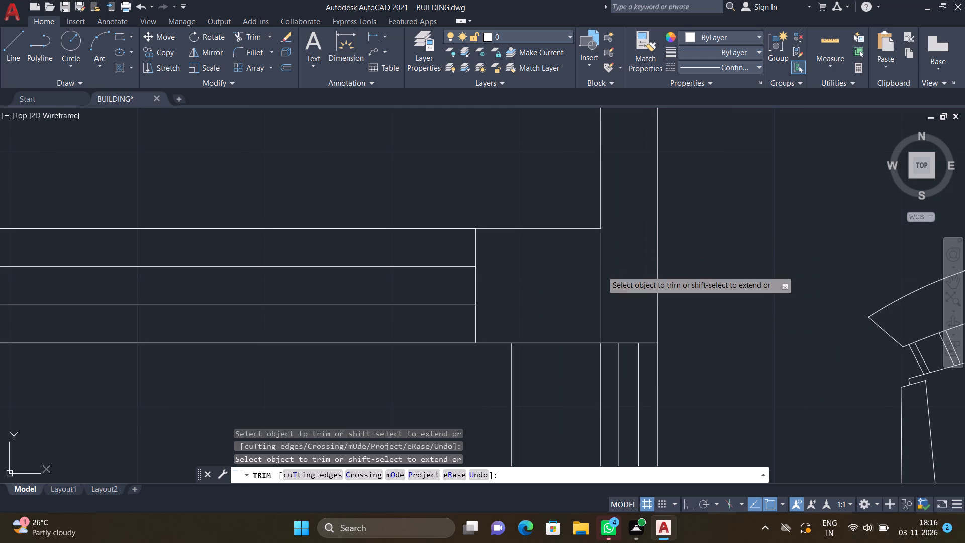
left_click(602, 270)
Trim the wall lines where the balcony's right wall meets the utility area's lower wall, below the ducts.
scroll(600, 270, "down", 4)
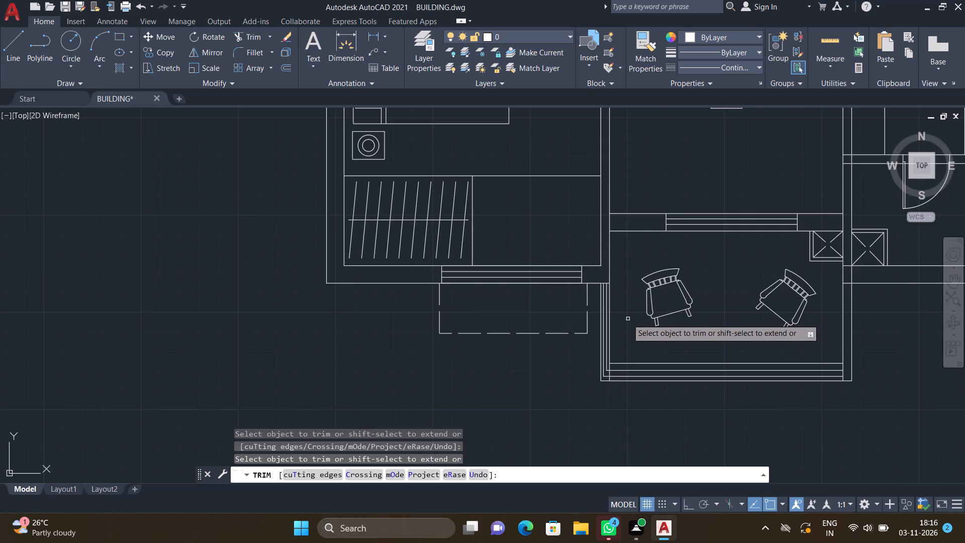
scroll(626, 314, "down", 2)
scroll(737, 324, "up", 3)
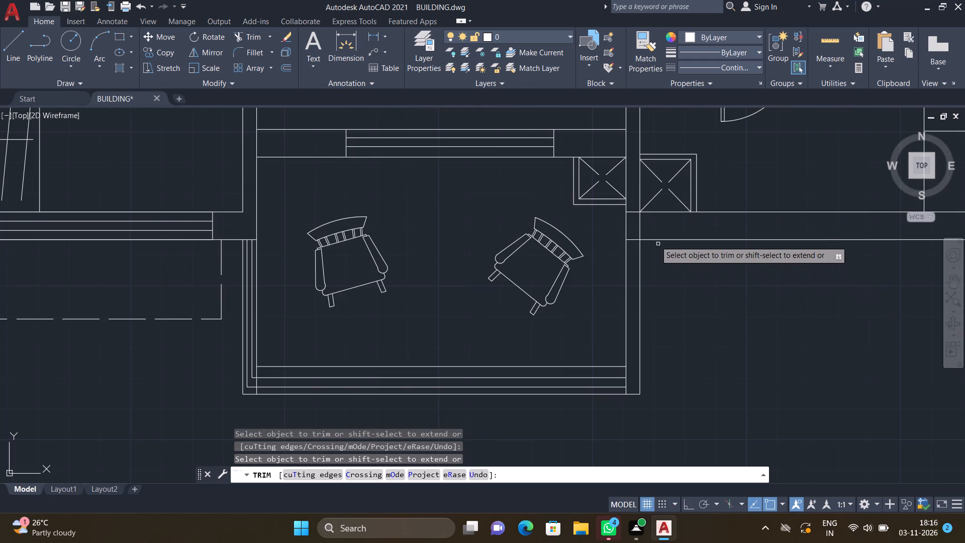
scroll(636, 222, "up", 3)
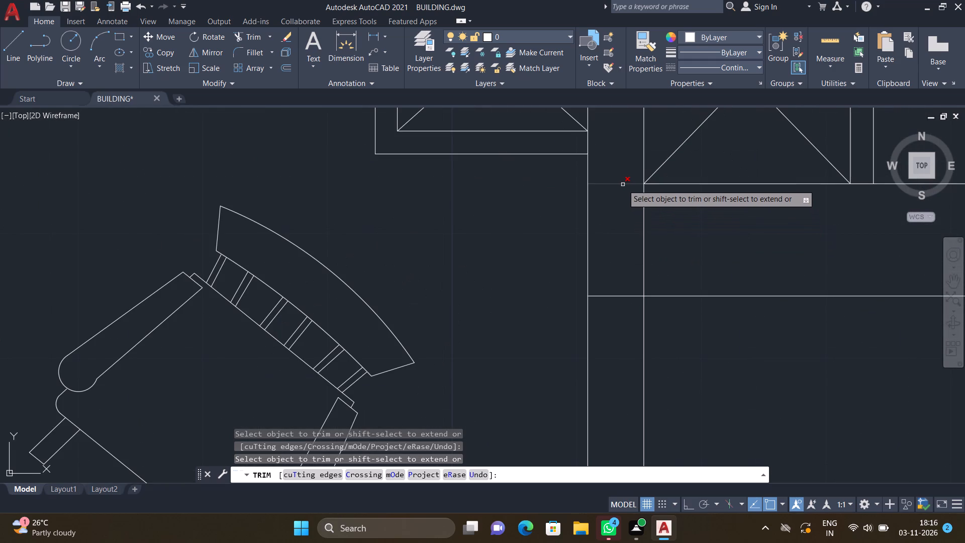
left_click(623, 185)
left_click(622, 296)
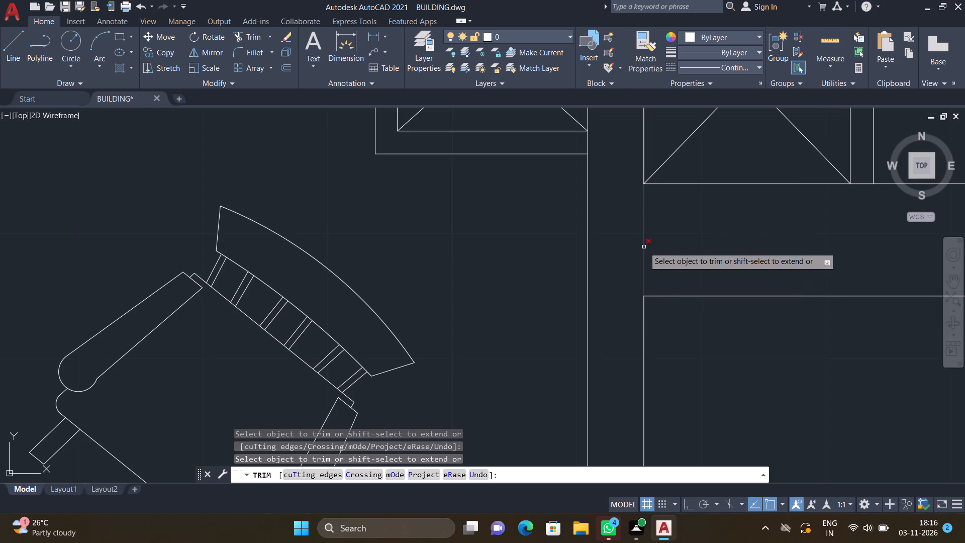
left_click(644, 247)
Trim the overlapping inner wall lines at the utility area's lower-right outer corner.
scroll(645, 245, "down", 5)
scroll(897, 235, "up", 1)
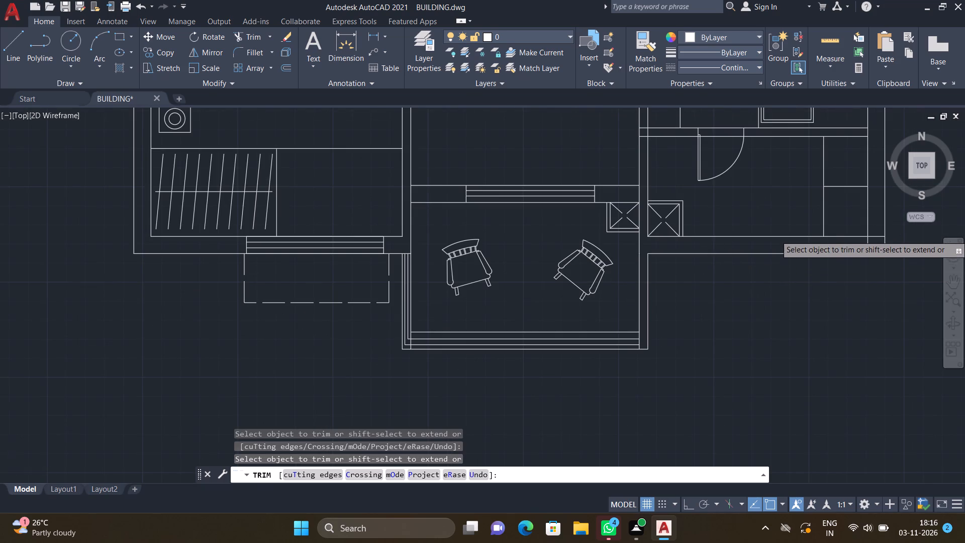
scroll(894, 236, "up", 1)
scroll(842, 242, "up", 3)
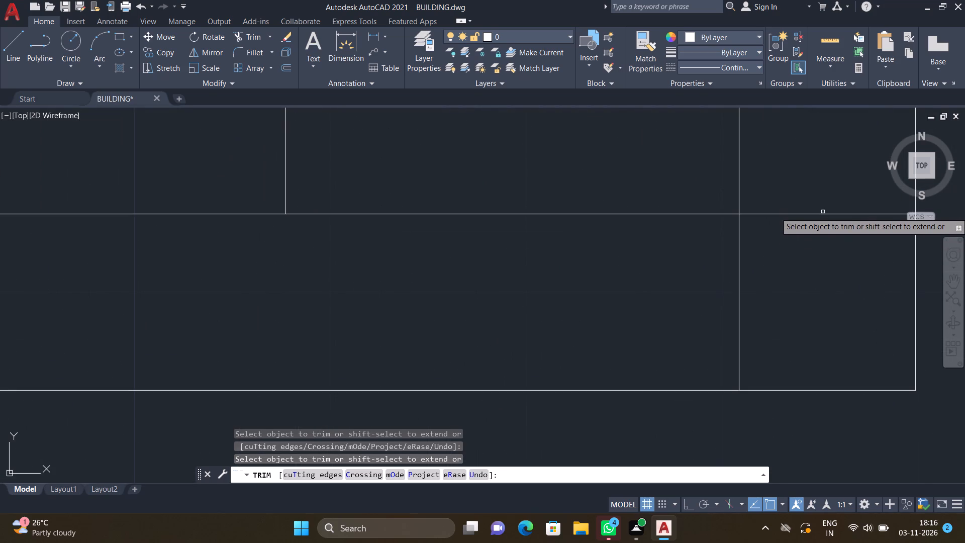
left_click(823, 212)
left_click(739, 307)
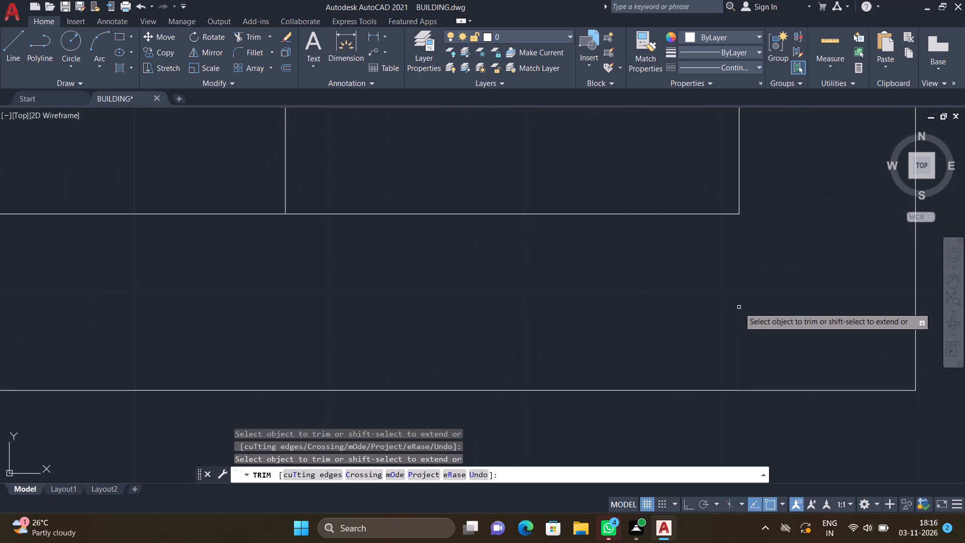
Trim the side-wall lines crossing both ends of the window wall between the dining area and the balcony.
scroll(736, 295, "down", 7)
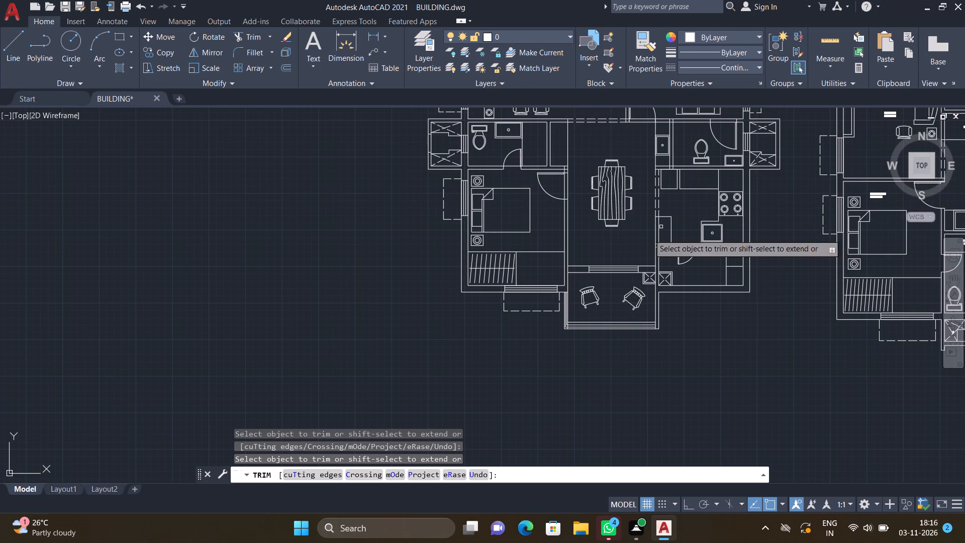
scroll(560, 284, "up", 3)
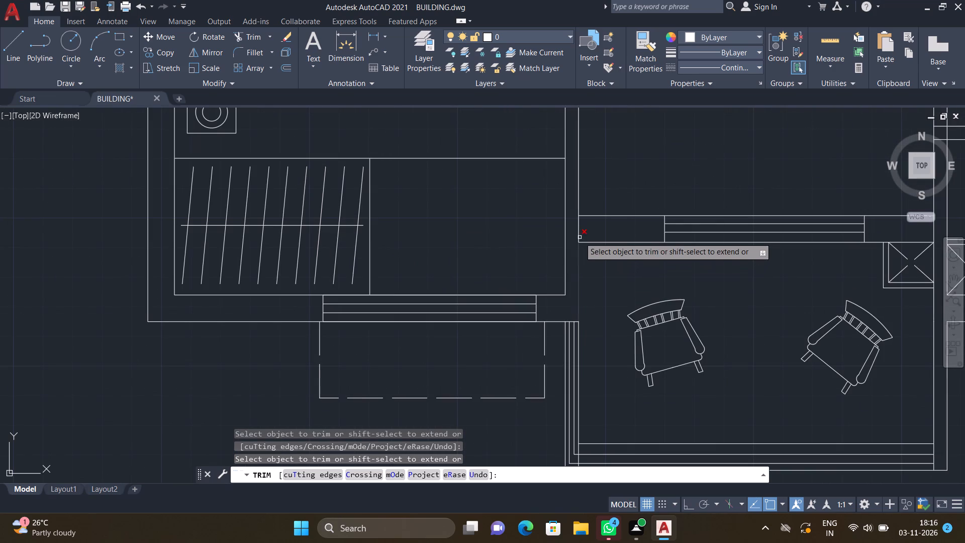
left_click(580, 234)
scroll(680, 242, "down", 2)
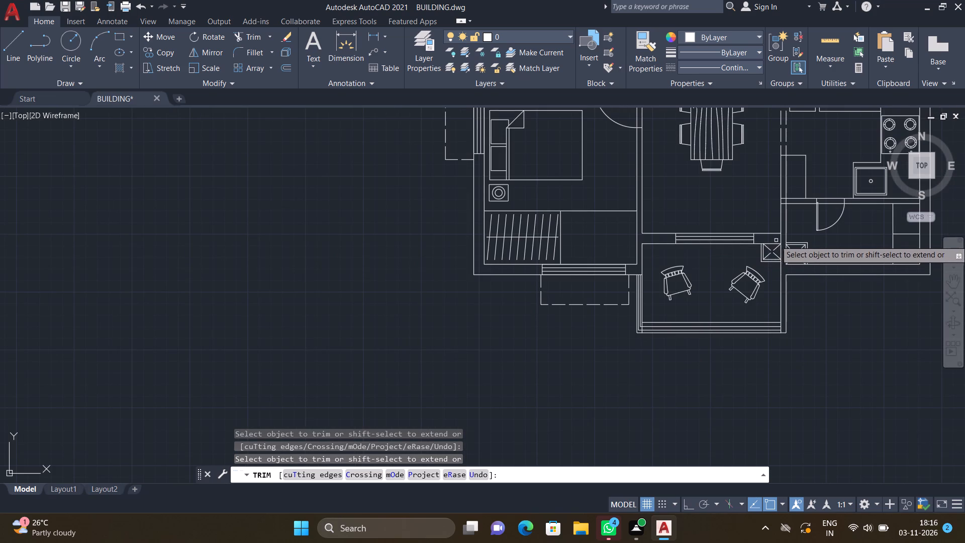
scroll(787, 241, "up", 2)
left_click(768, 238)
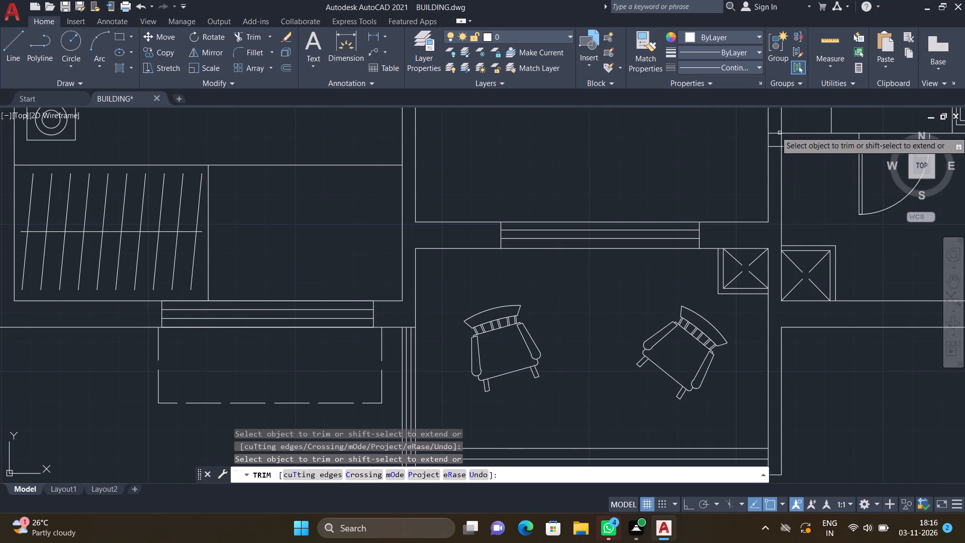
Trim the wall lines where the partition between the kitchen and utility area meets the dining area's right wall.
scroll(781, 132, "up", 3)
left_click(756, 138)
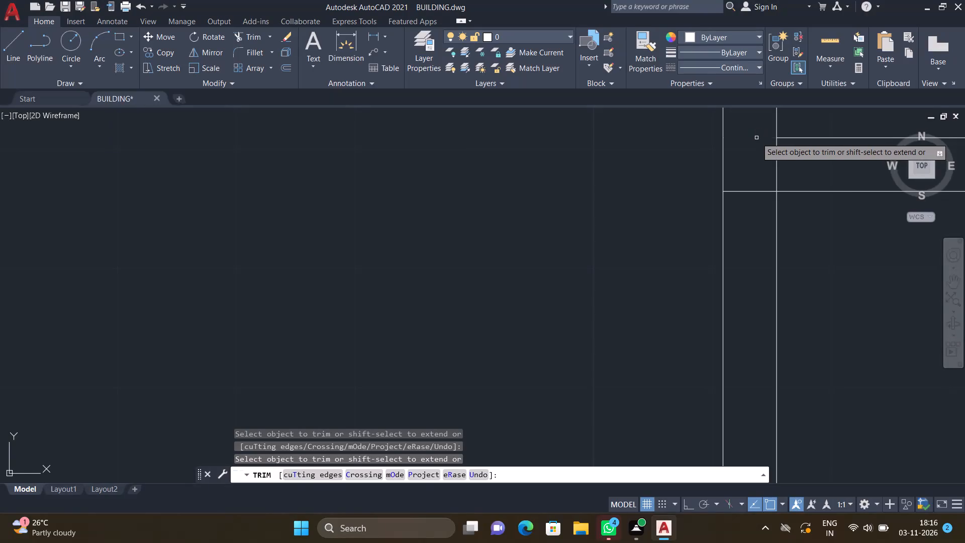
left_click(755, 192)
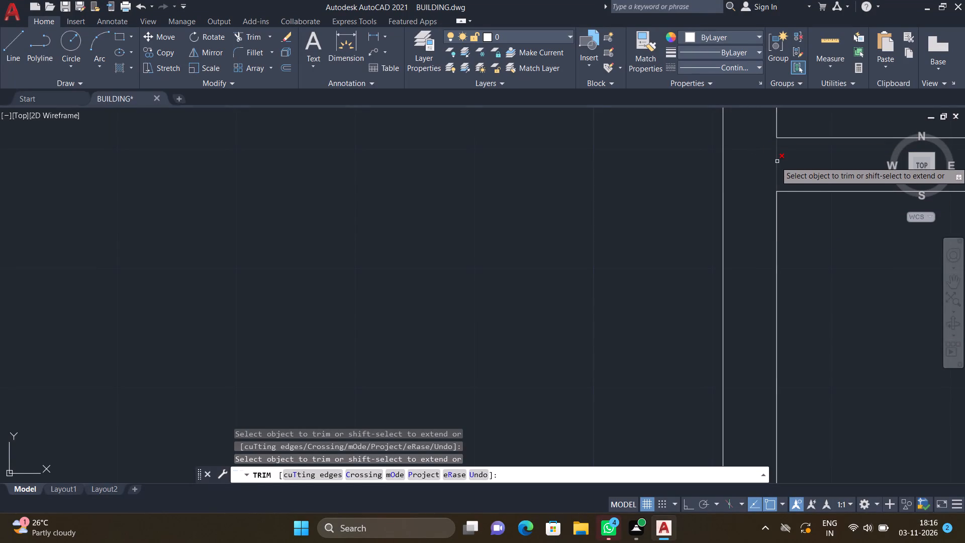
left_click(777, 161)
Trim both wall lines across the lower-left bedroom's door opening to the dining area.
scroll(773, 161, "down", 5)
scroll(576, 267, "down", 2)
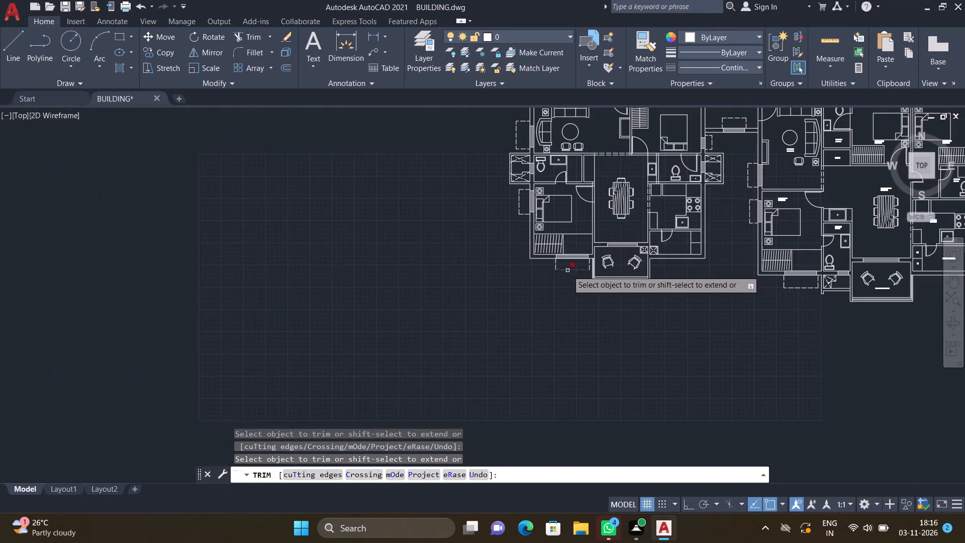
scroll(576, 177, "up", 2)
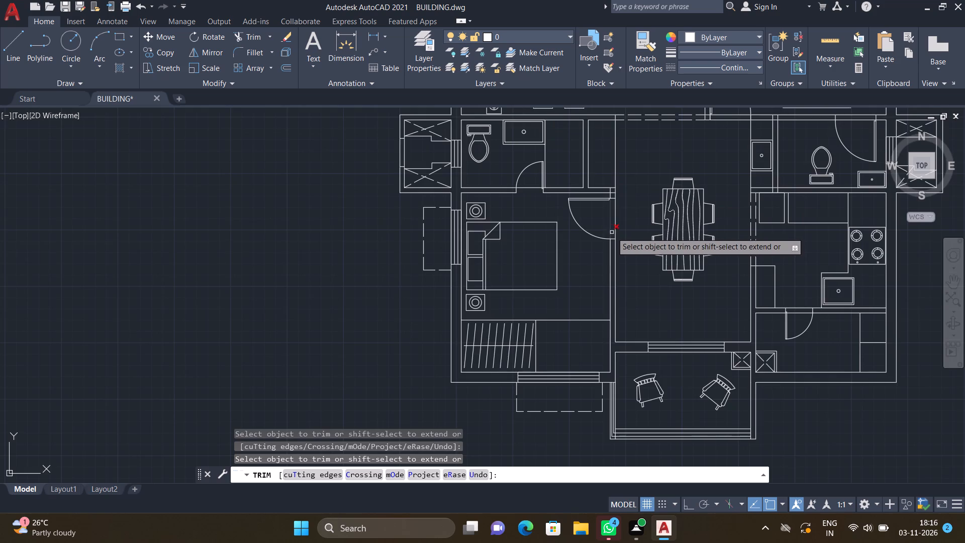
scroll(612, 231, "up", 2)
left_click_drag(590, 207, 634, 231)
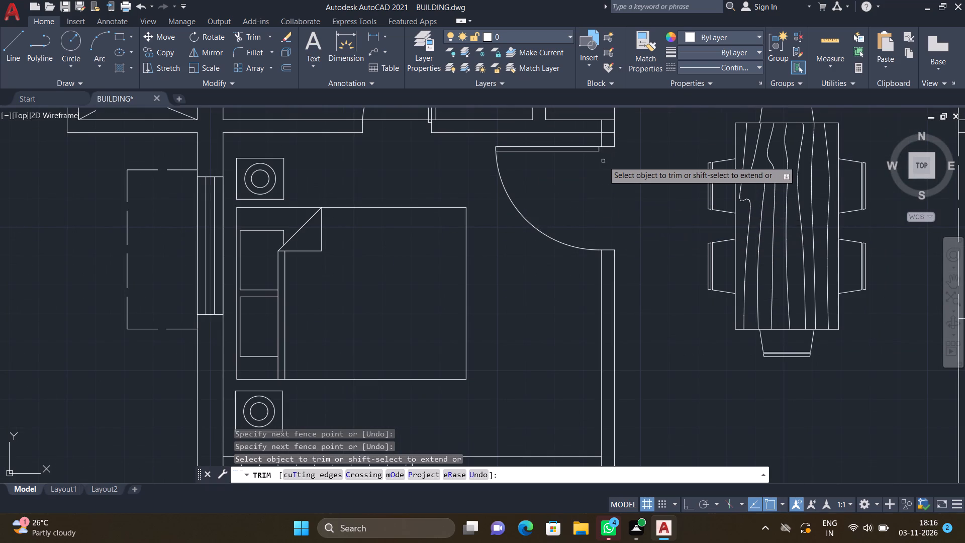
Trim the overlapping wall lines at the junction above the bedroom door, where the left toilet's lower wall meets the dining area.
scroll(608, 130, "up", 2)
left_click(600, 137)
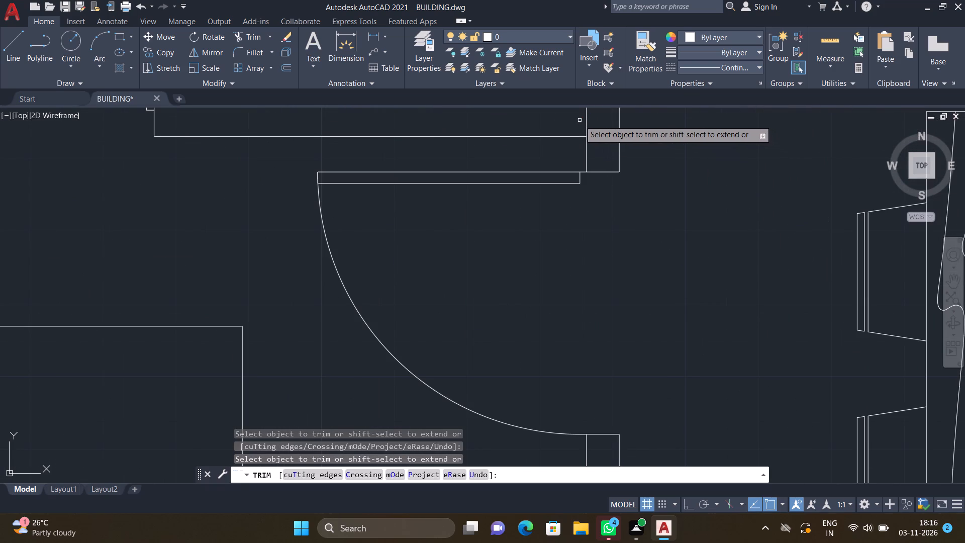
left_click(586, 121)
scroll(620, 145, "down", 3)
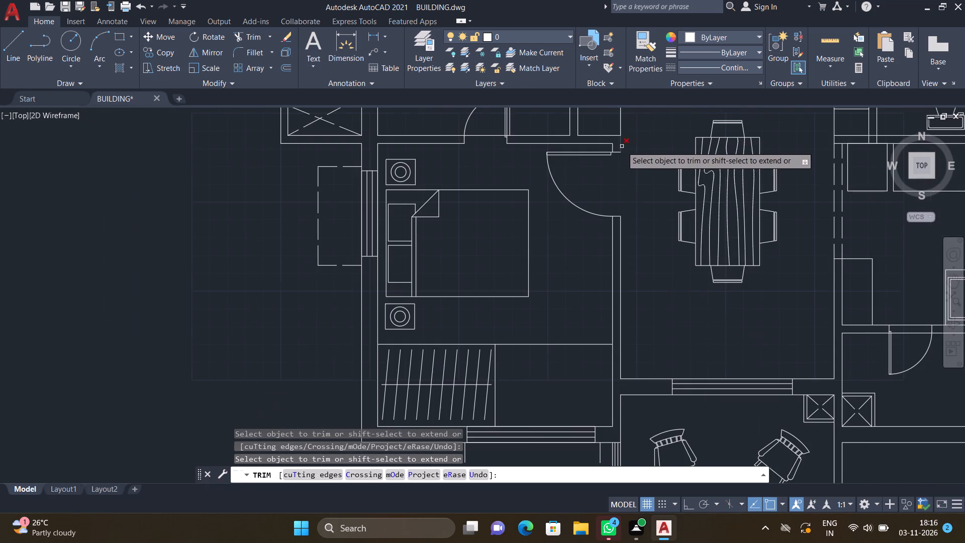
scroll(598, 253, "down", 2)
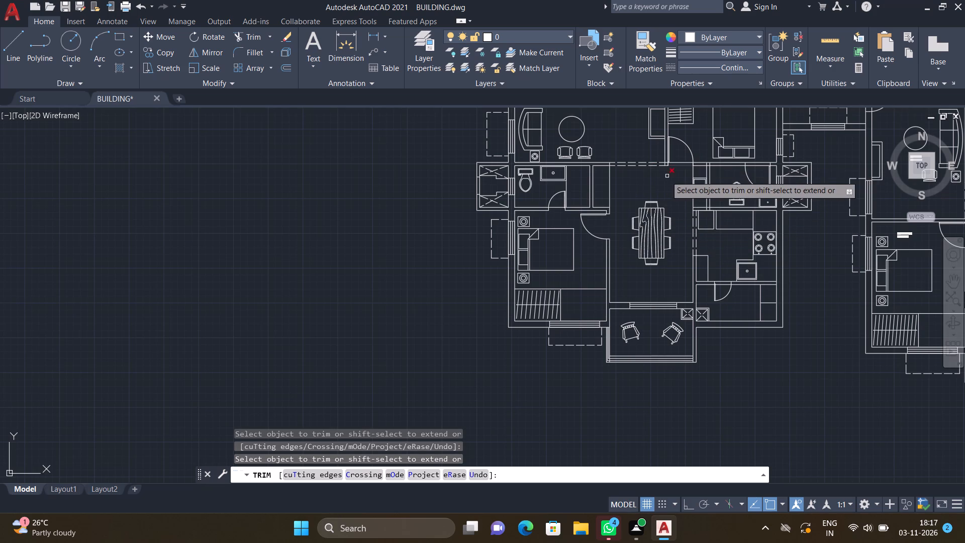
scroll(666, 165, "up", 1)
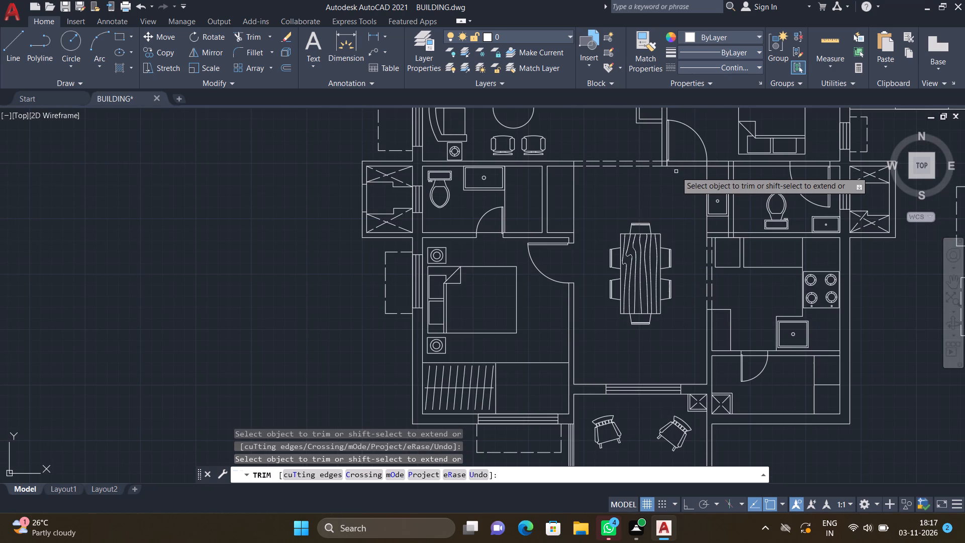
Trim both wall lines across the upper-right bedroom's door opening and the leftover line crossing the adjoining drawing-room wall end.
scroll(689, 162, "up", 2)
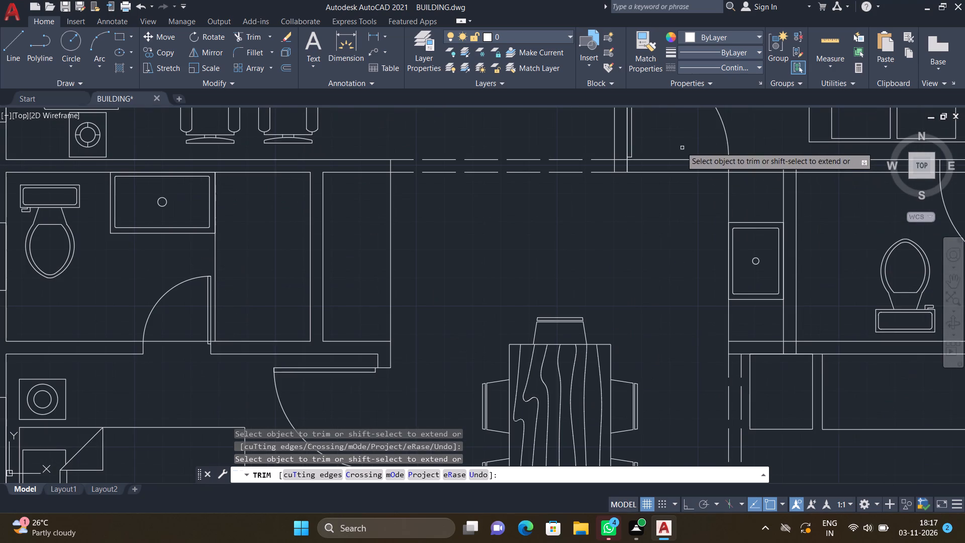
left_click_drag(677, 146, 654, 225)
scroll(621, 157, "up", 2)
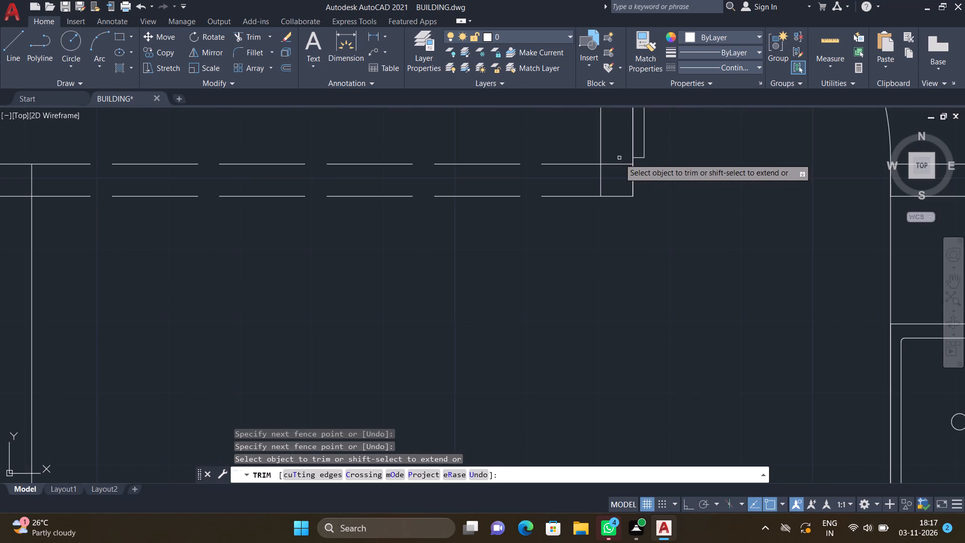
left_click(619, 163)
scroll(631, 217, "down", 4)
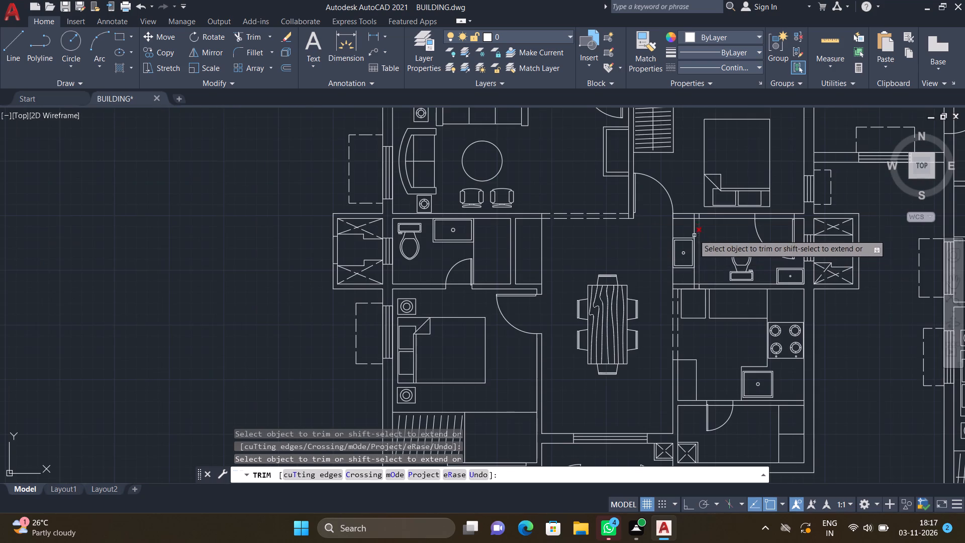
Trim the overlapping lines where the partition between the wash basin niche and right toilet meets their upper wall.
scroll(689, 218, "up", 3)
left_click_drag(702, 212, 708, 213)
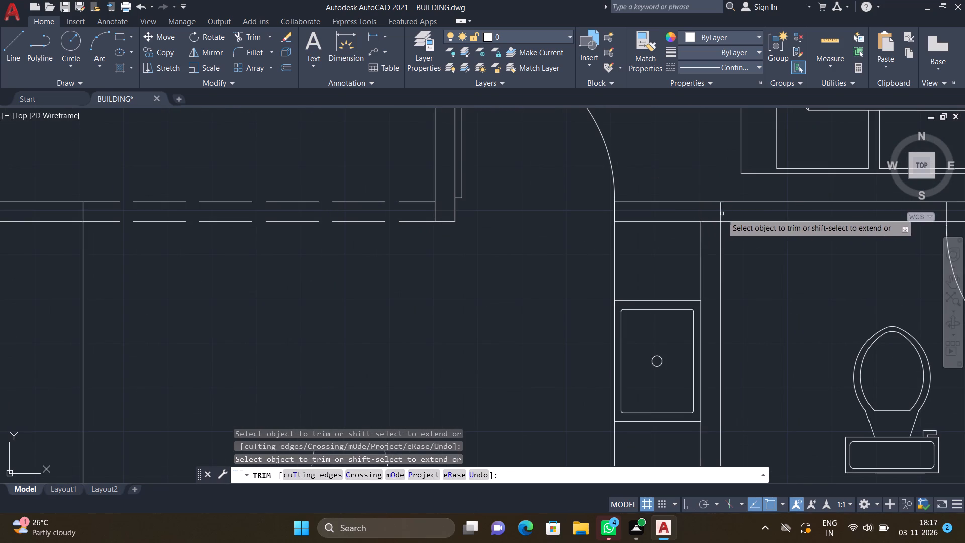
left_click(719, 213)
left_click_drag(713, 224, 711, 218)
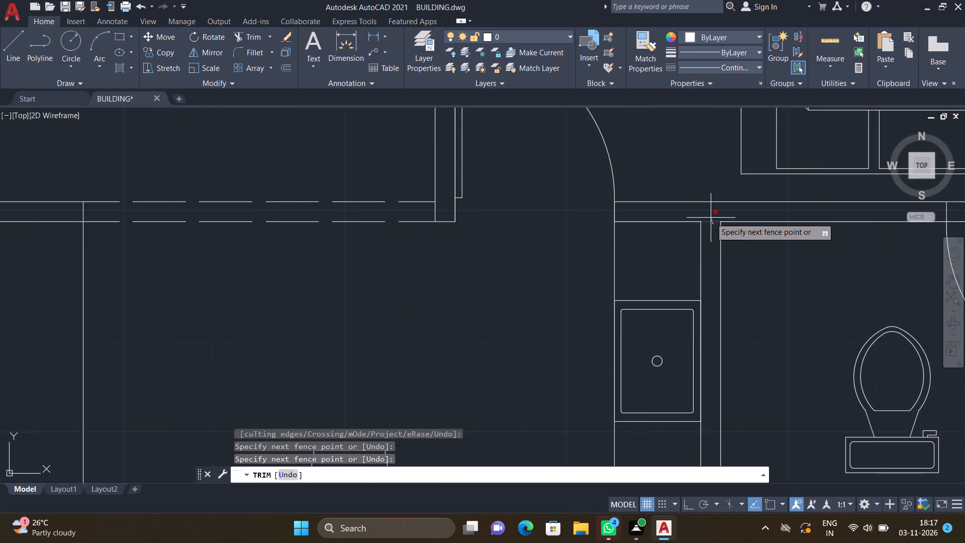
scroll(710, 216, "up", 3)
left_click(705, 215)
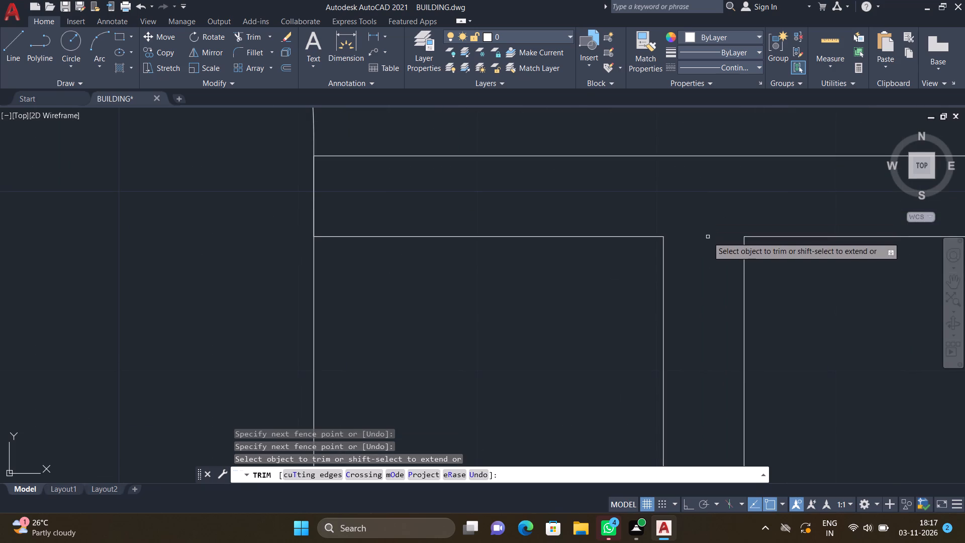
Trim the overlapping lines where the partition between the wash basin niche and right toilet meets the kitchen's upper wall.
scroll(709, 243, "down", 5)
scroll(705, 372, "up", 4)
scroll(682, 313, "up", 2)
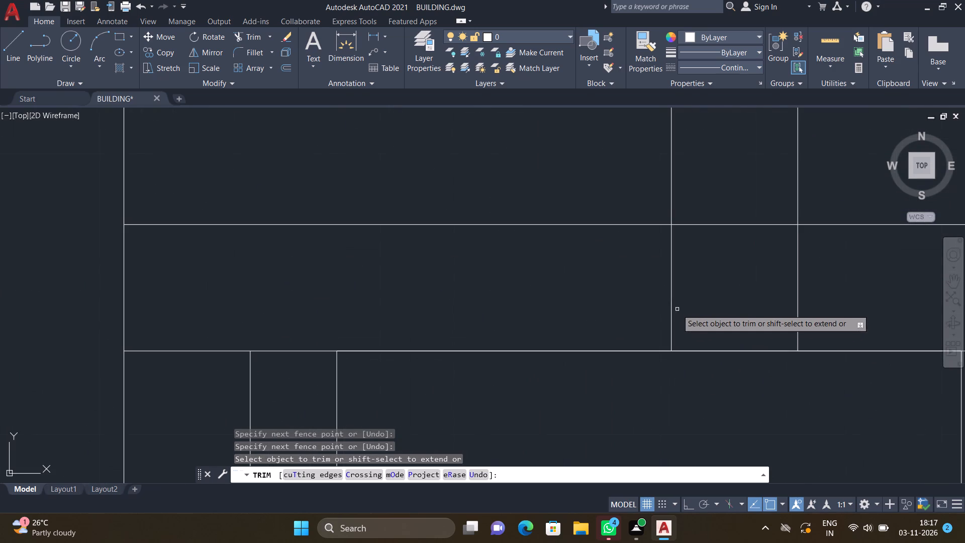
left_click_drag(663, 305, 808, 299)
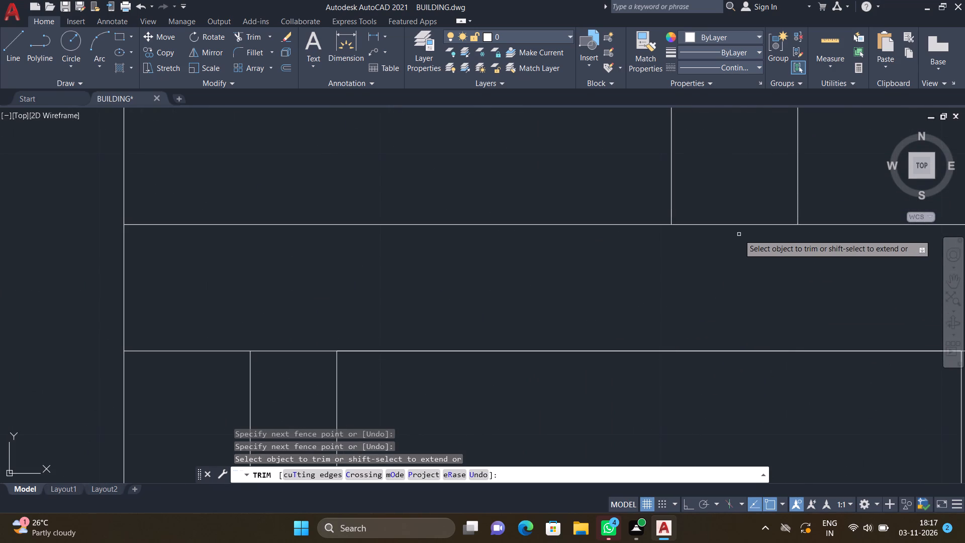
left_click(734, 223)
scroll(727, 245, "down", 5)
scroll(714, 288, "down", 2)
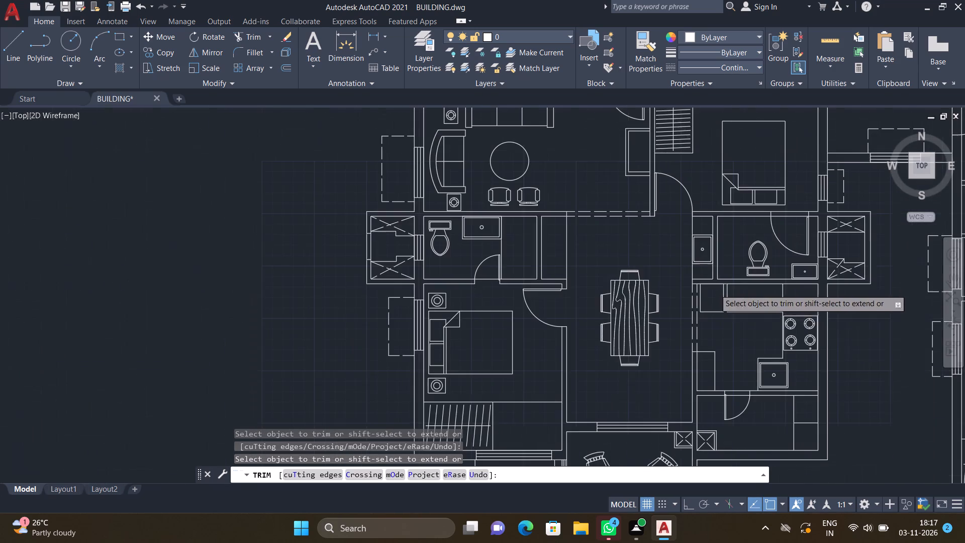
Trim the wall line crossing the right toilet's door opening to the upper-right bedroom.
scroll(739, 324, "down", 1)
scroll(815, 303, "up", 3)
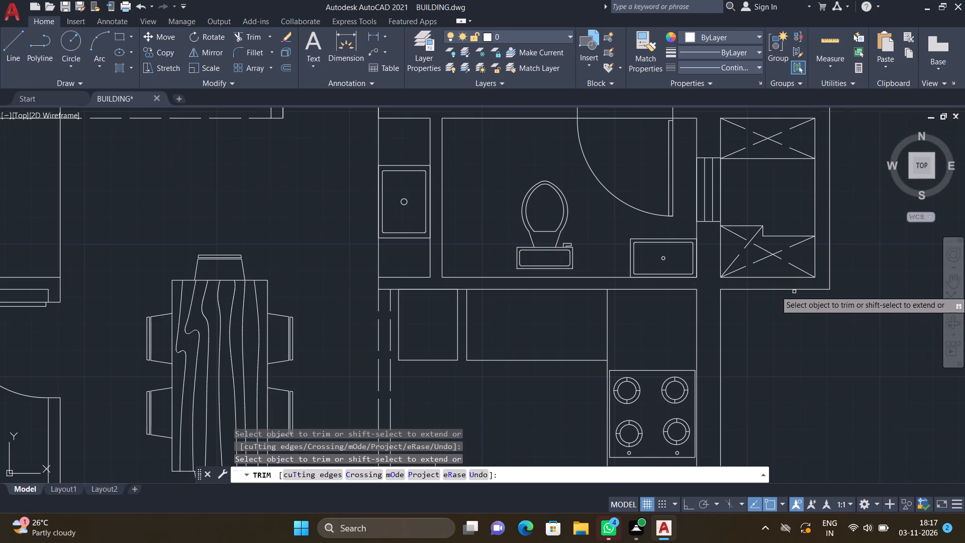
scroll(748, 260, "down", 1)
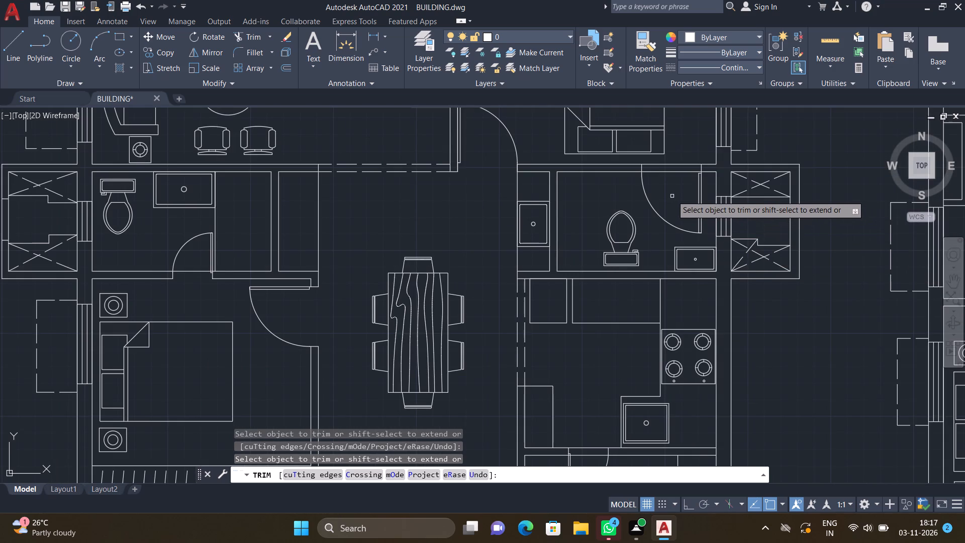
left_click(665, 165)
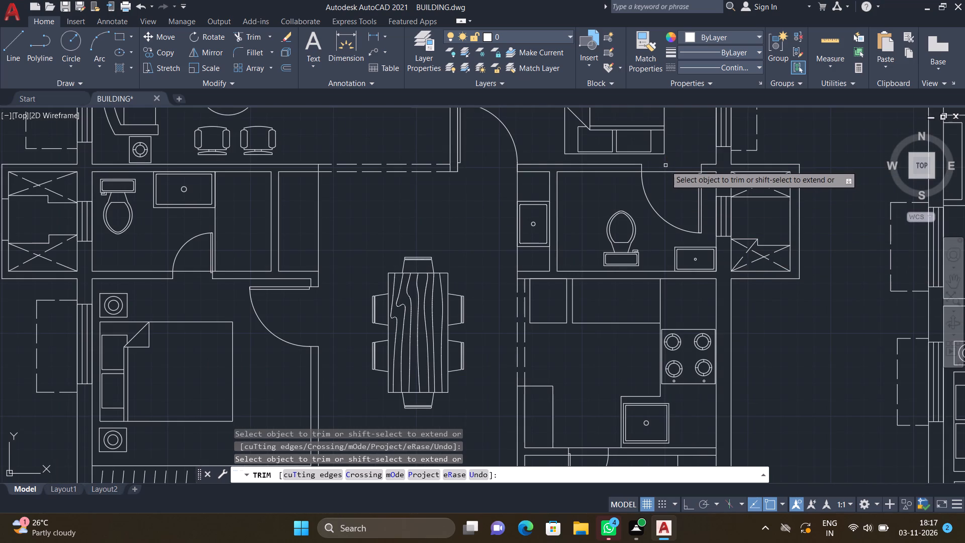
Inspect the new unit's wall junctions and door openings for lines that still need trimming.
scroll(668, 217, "down", 2)
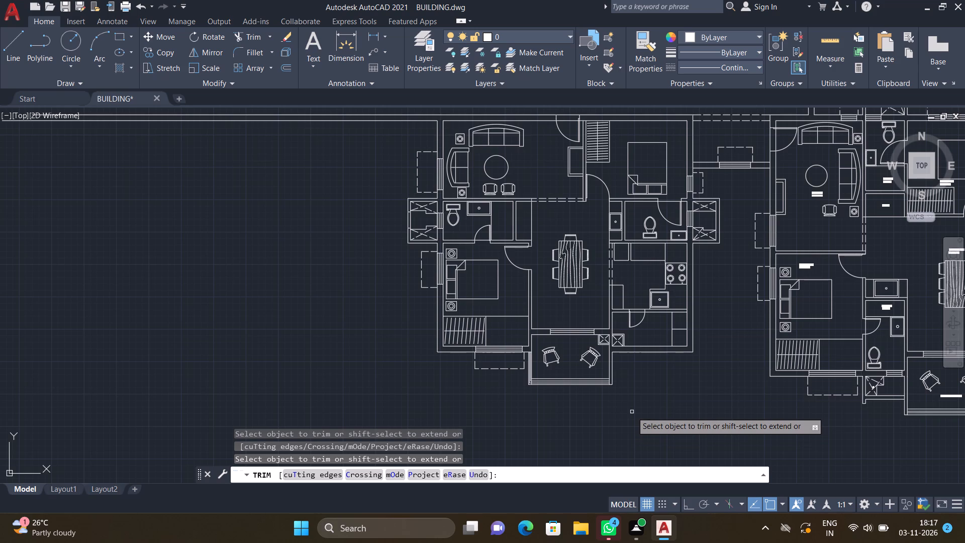
scroll(630, 392, "down", 1)
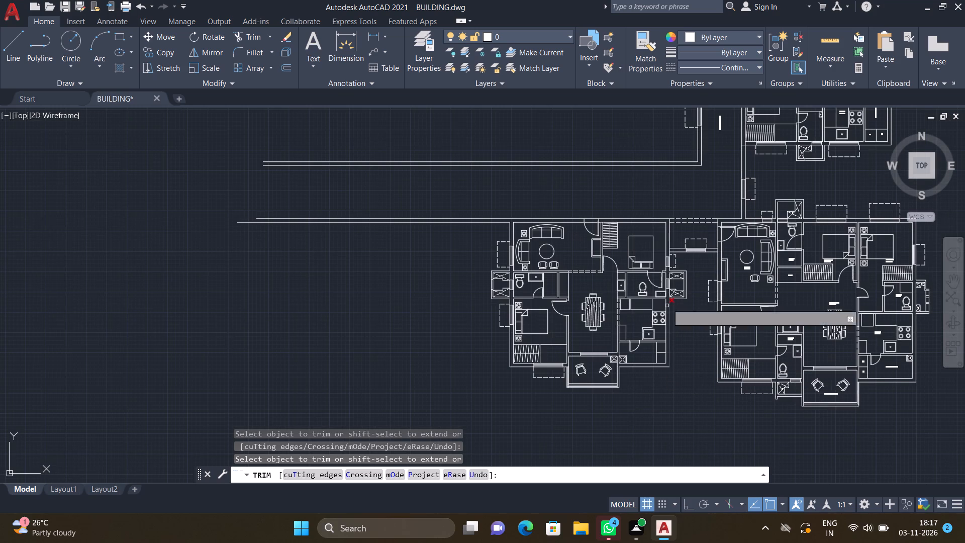
scroll(496, 311, "up", 2)
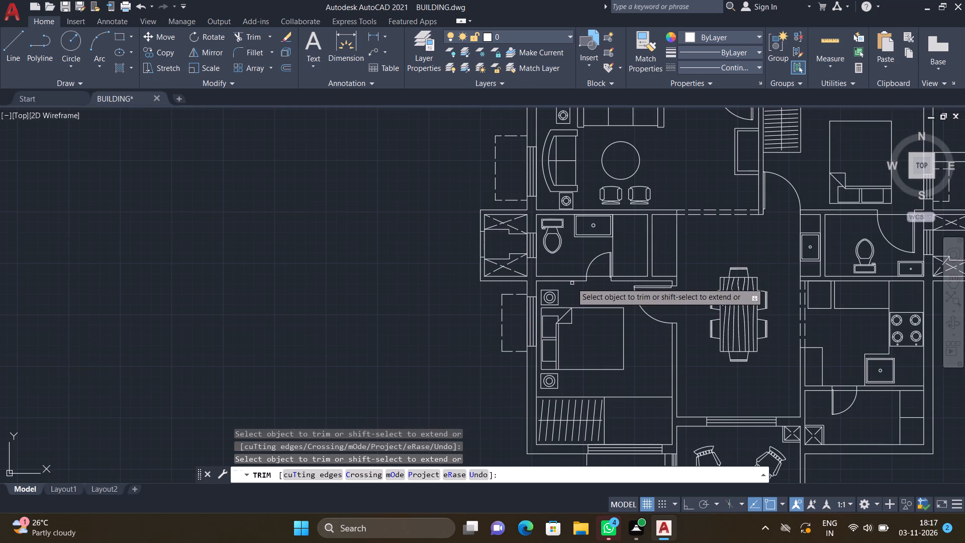
scroll(540, 423, "down", 1)
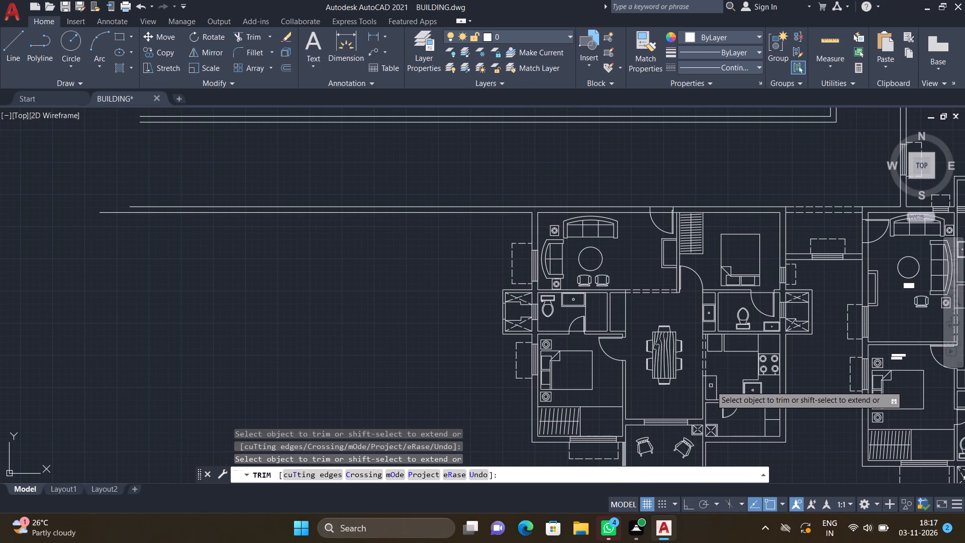
scroll(706, 391, "up", 2)
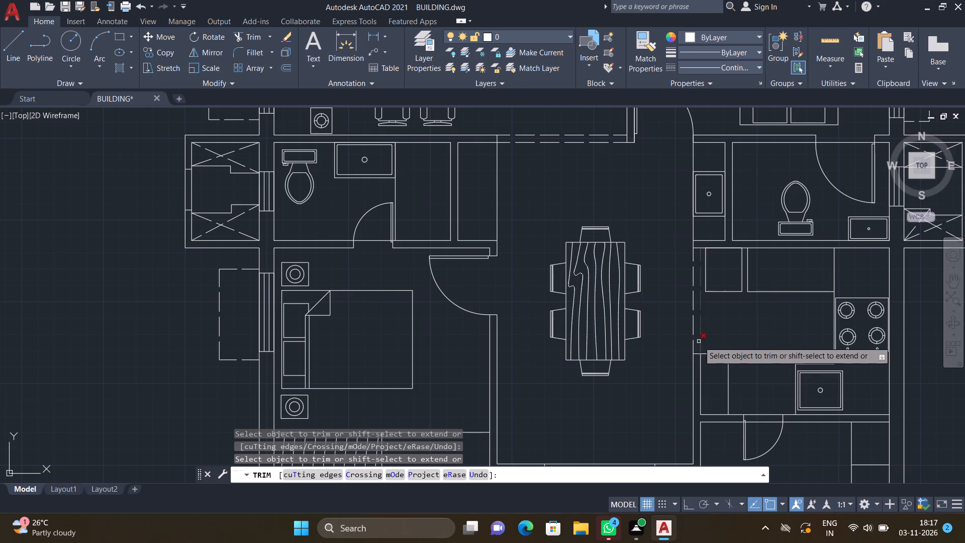
scroll(723, 297, "down", 2)
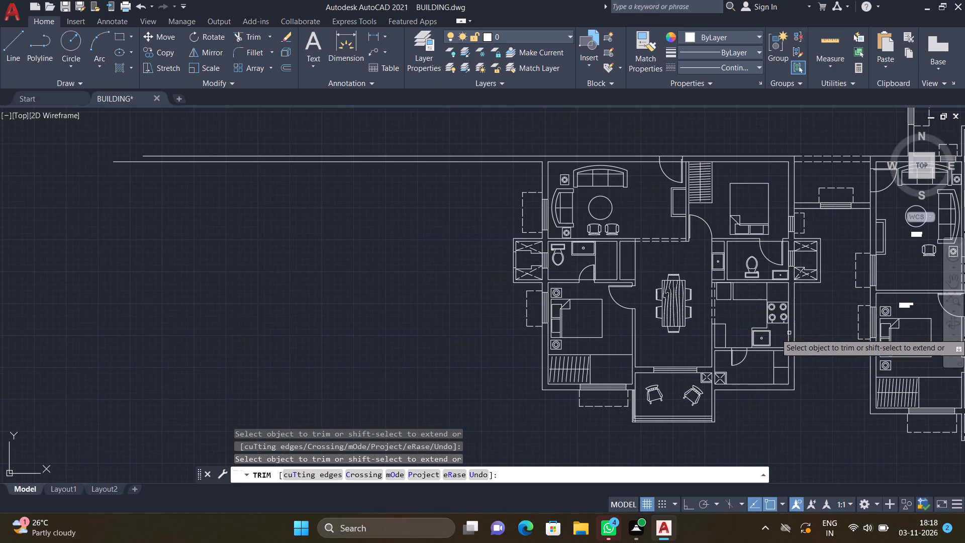
scroll(744, 428, "up", 1)
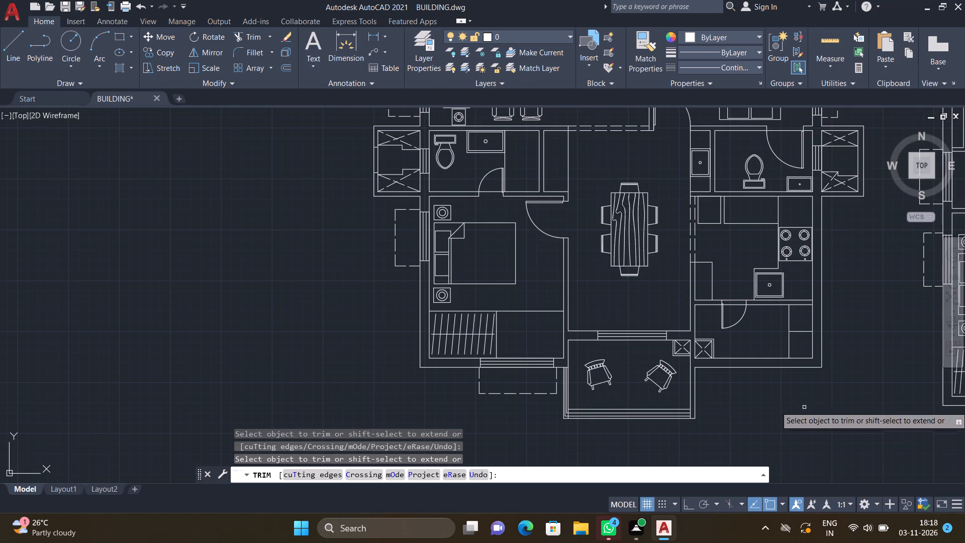
scroll(875, 309, "down", 2)
scroll(874, 267, "up", 3)
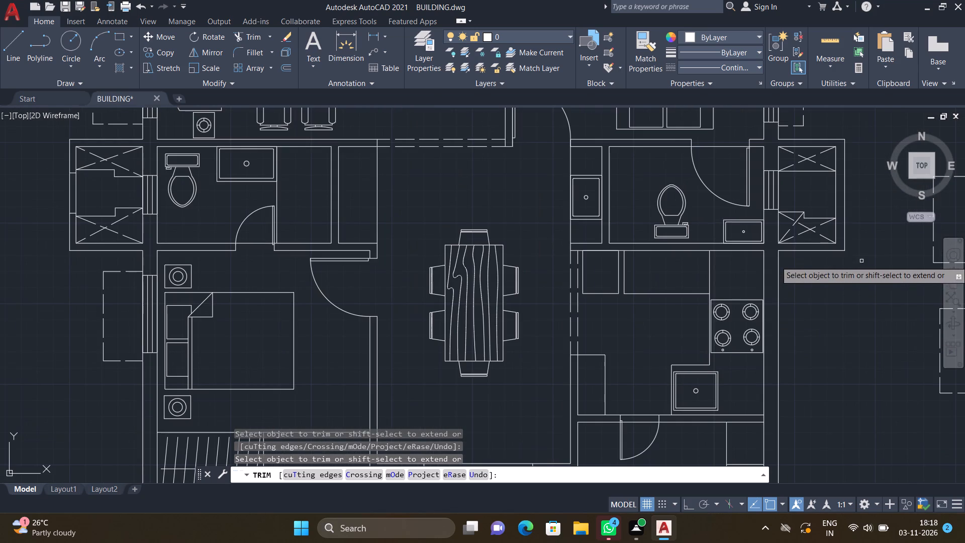
scroll(564, 261, "down", 2)
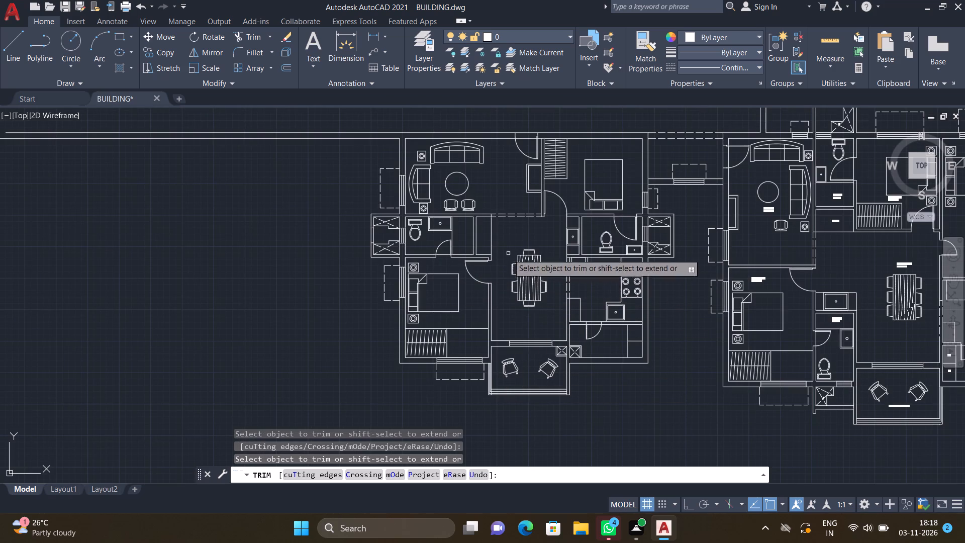
scroll(590, 283, "up", 2)
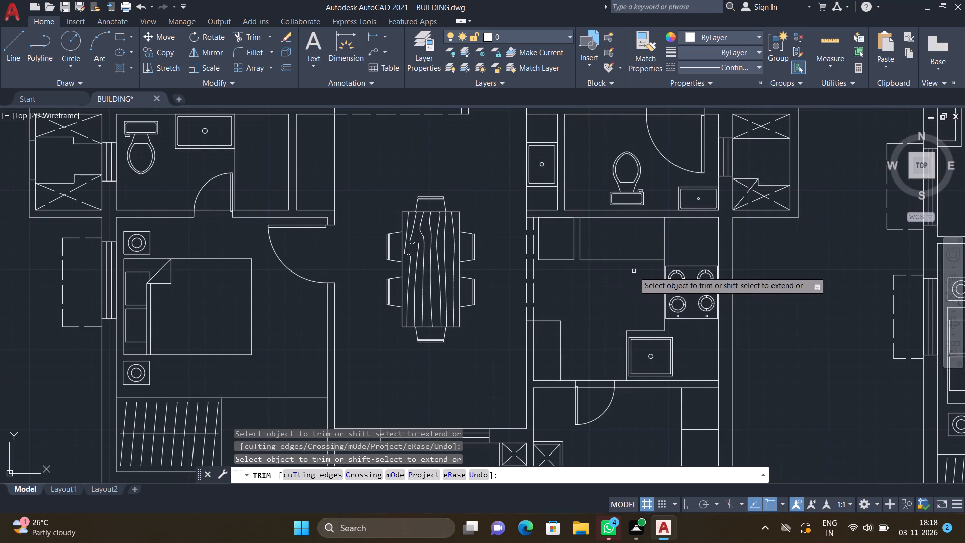
Trim the wall line across the door opening between the kitchen and the utility area, and finish trimming.
scroll(637, 272, "down", 2)
scroll(627, 315, "up", 2)
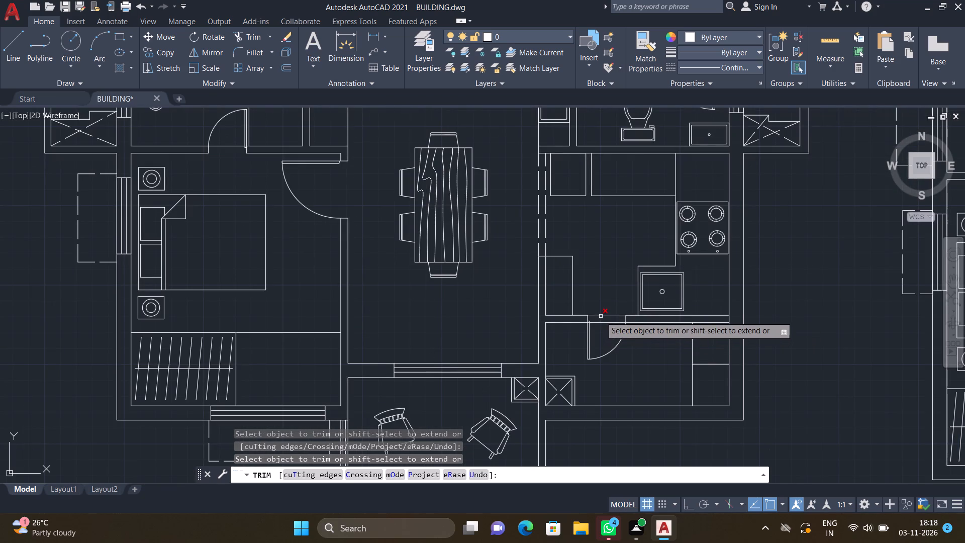
left_click(601, 316)
scroll(602, 298, "down", 2)
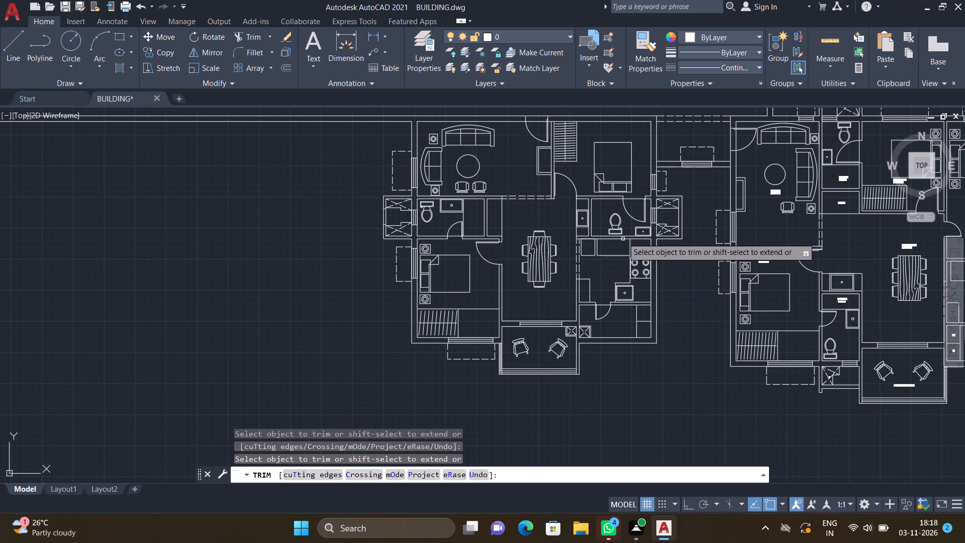
scroll(560, 235, "down", 1)
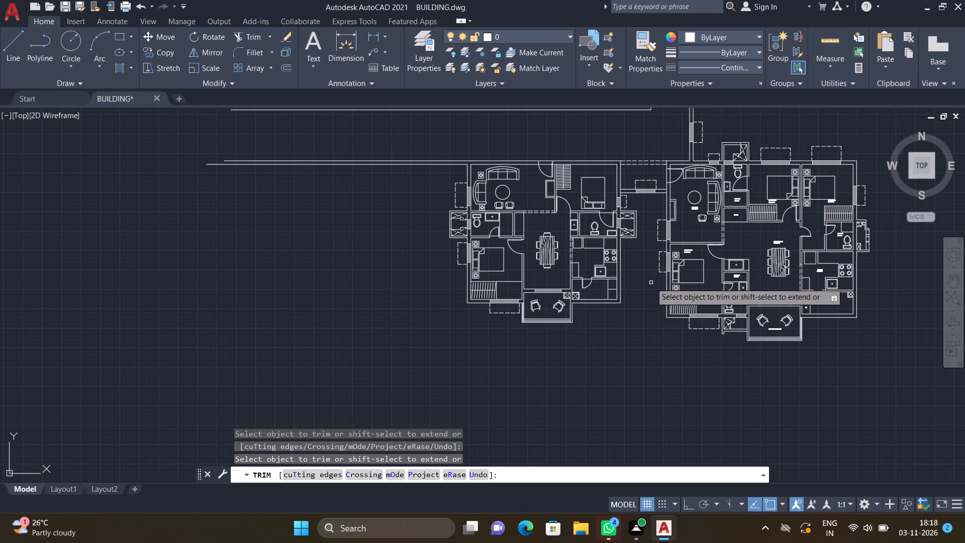
key("Return")
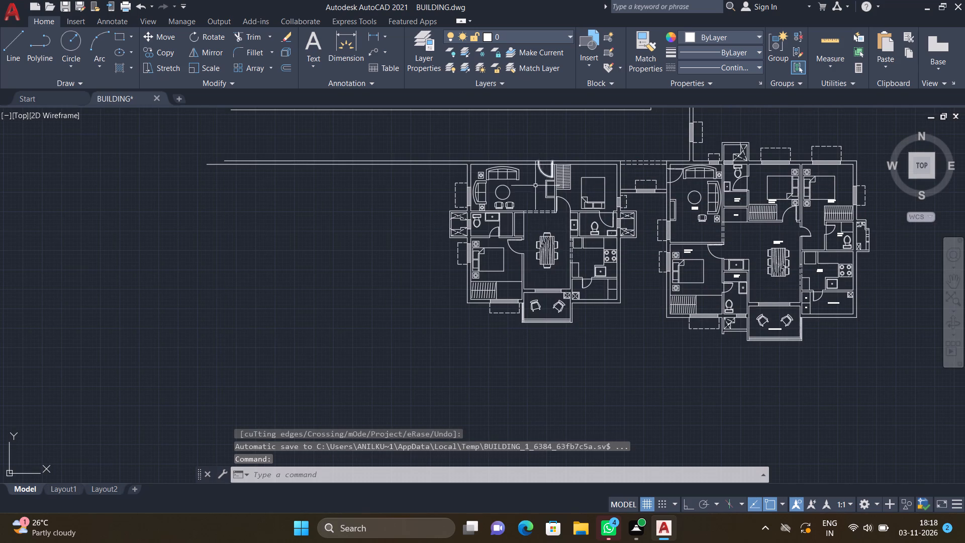
Add a multiline text label reading DRAWING with 18'0"*10'0" on a second line, beside the new unit's round coffee table.
scroll(534, 187, "up", 2)
type("MT")
key("Return")
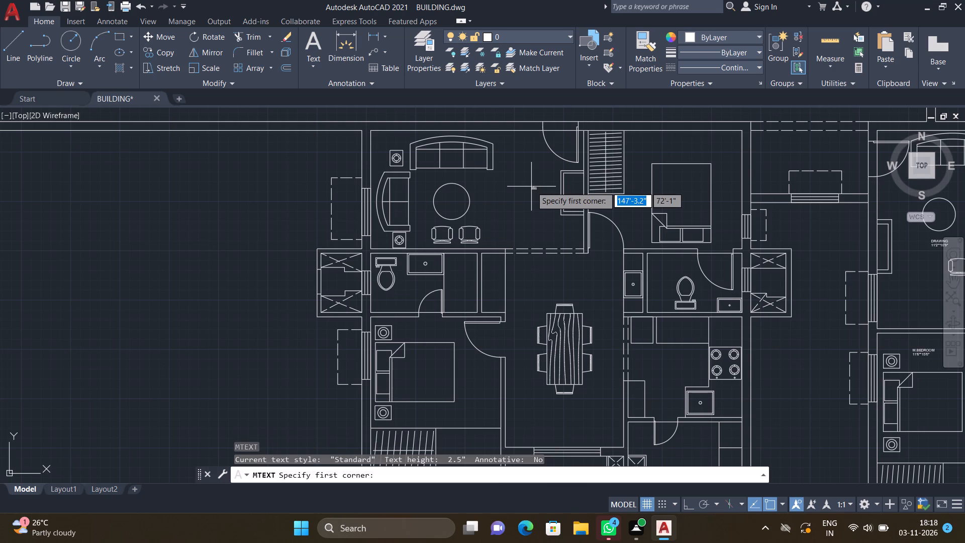
scroll(482, 192, "up", 1)
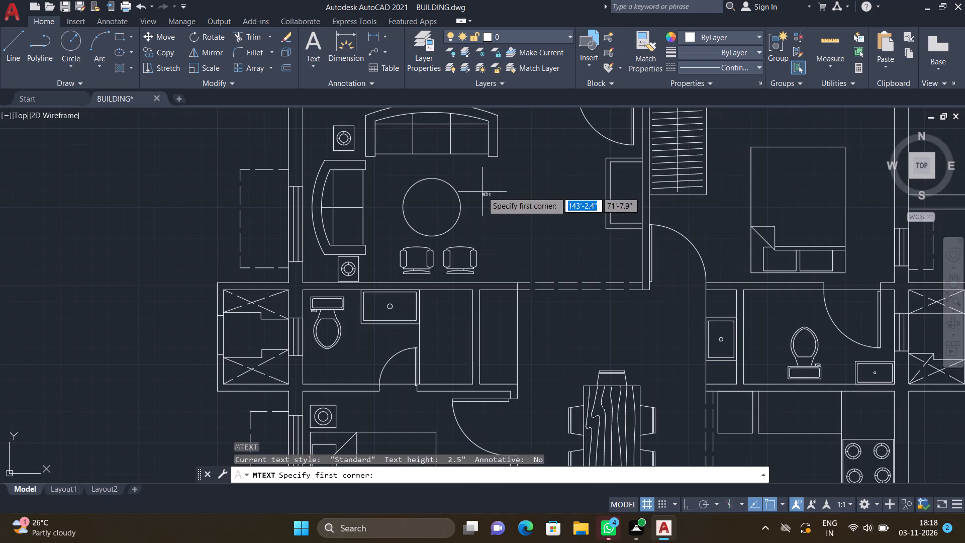
left_click_drag(471, 188, 477, 192)
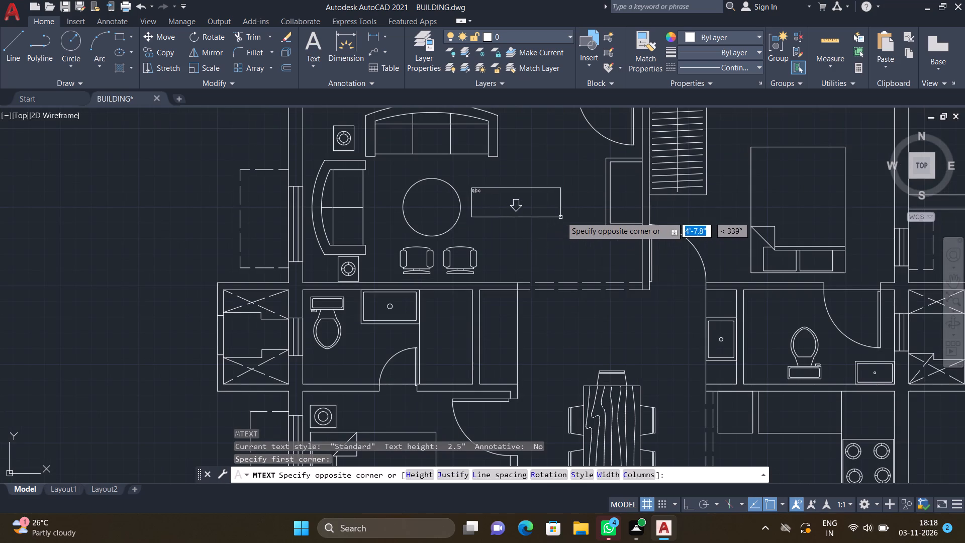
left_click(578, 224)
key("d")
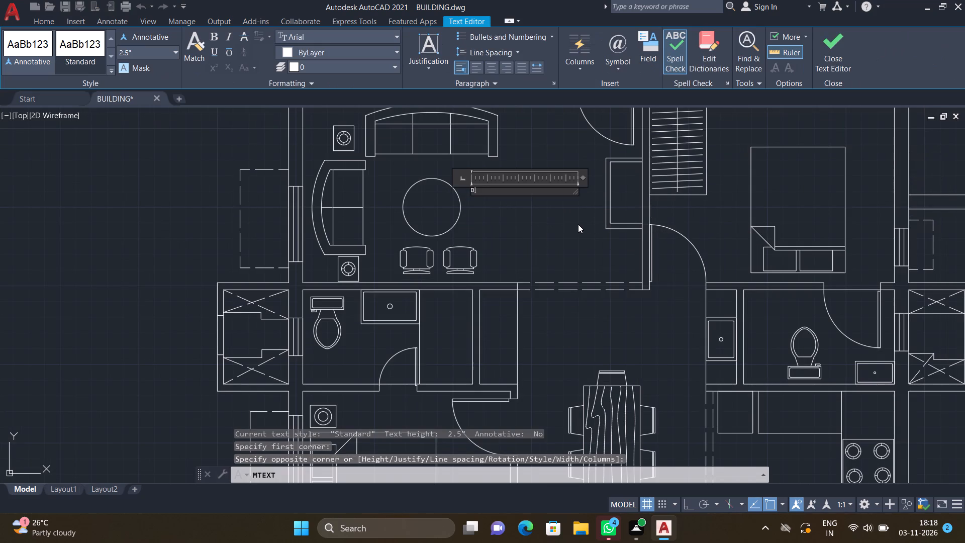
key("r")
type("AWING")
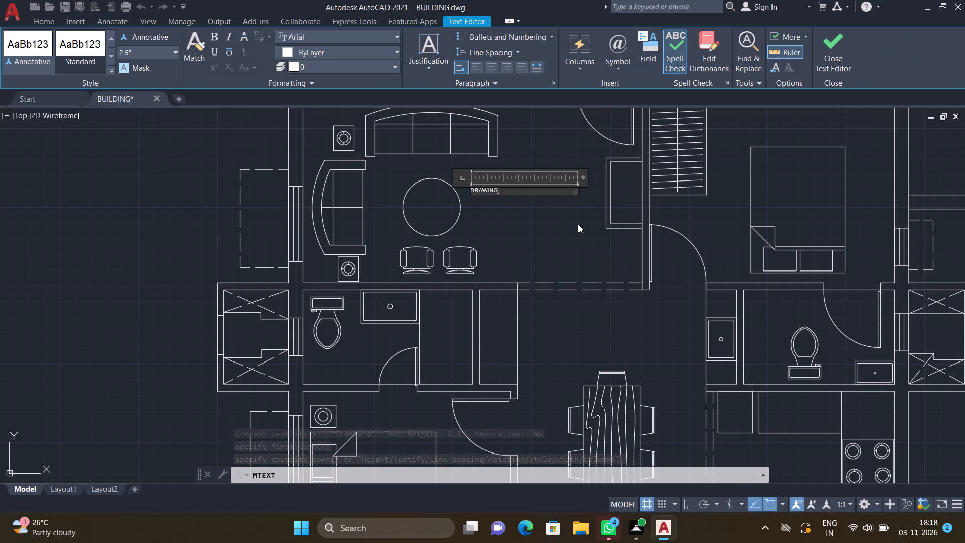
key("Return")
scroll(491, 203, "up", 3)
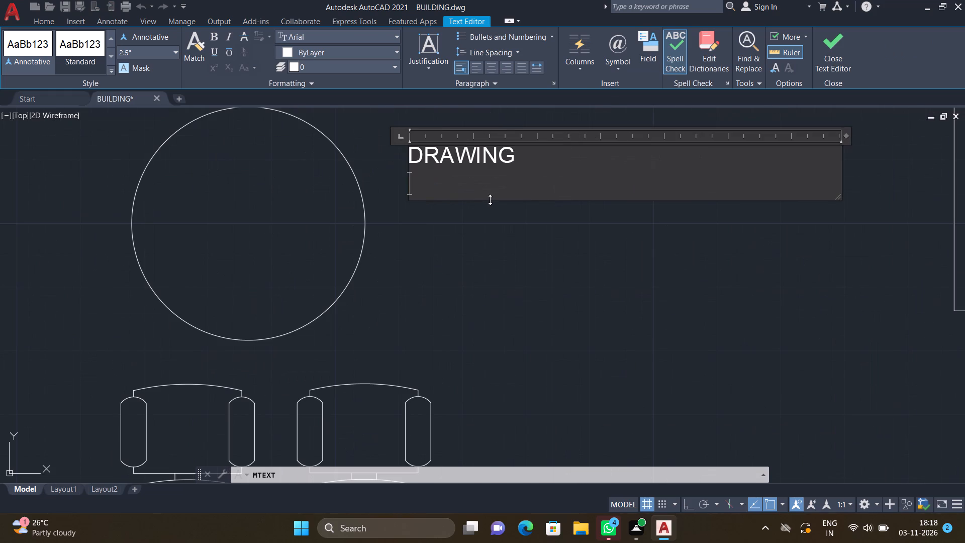
type("18'")
type("0\"*")
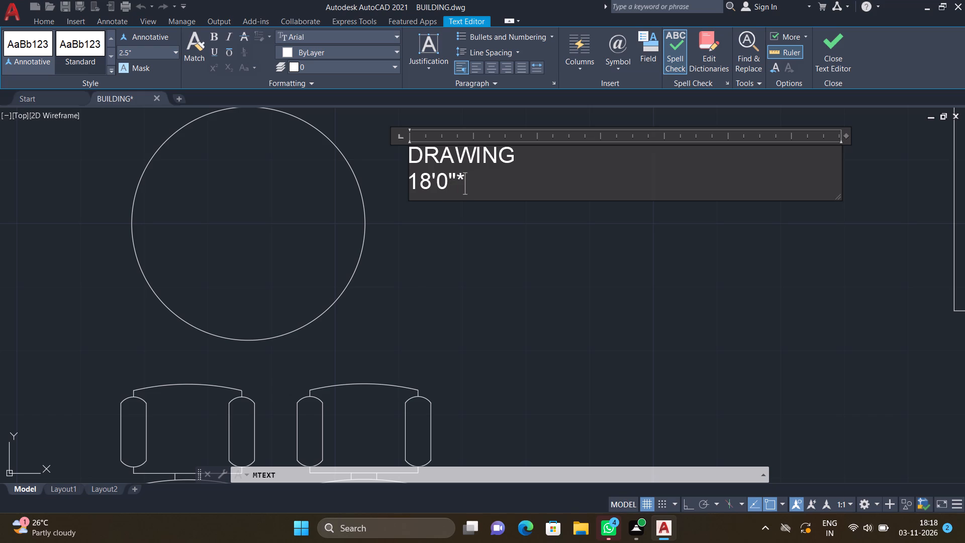
type("10'")
type("0\"")
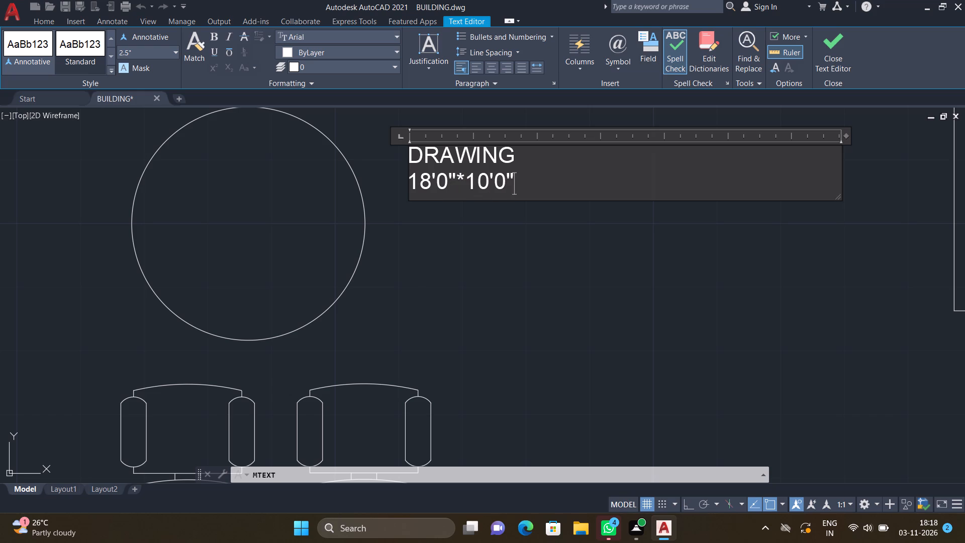
key("Return")
key("Escape")
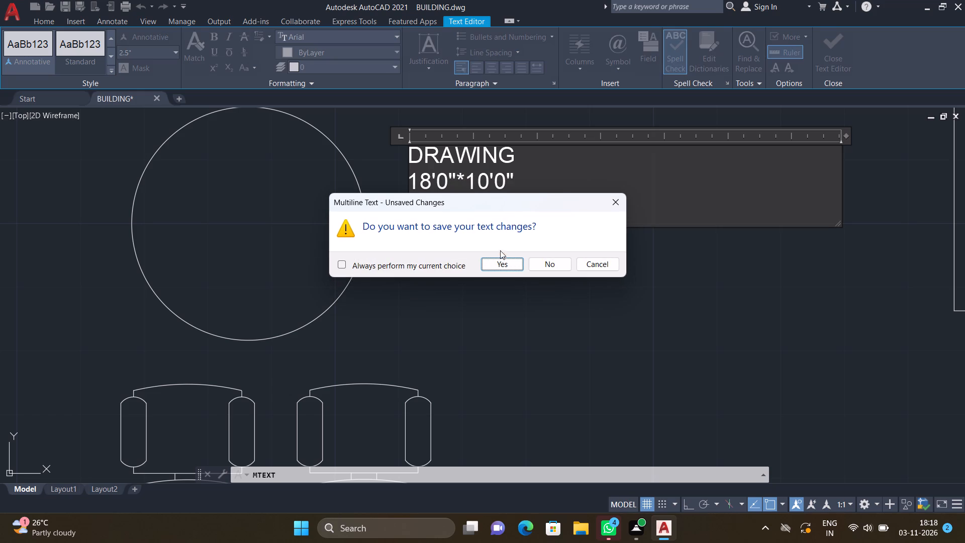
left_click(497, 269)
Move the new unit's DRAWING label about 1'-5" diagonally down and away from the coffee table into the open floor area.
key("m")
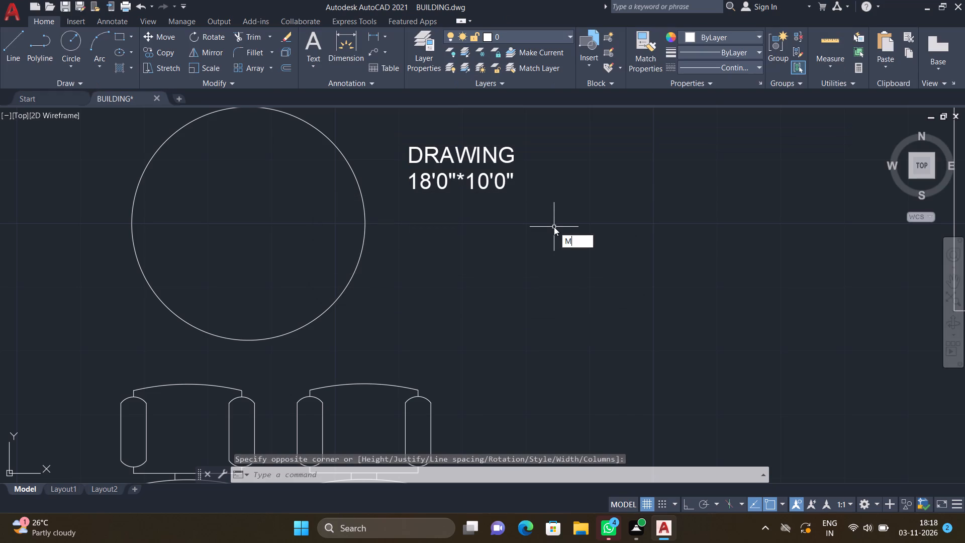
key("Return")
left_click_drag(528, 202, 514, 193)
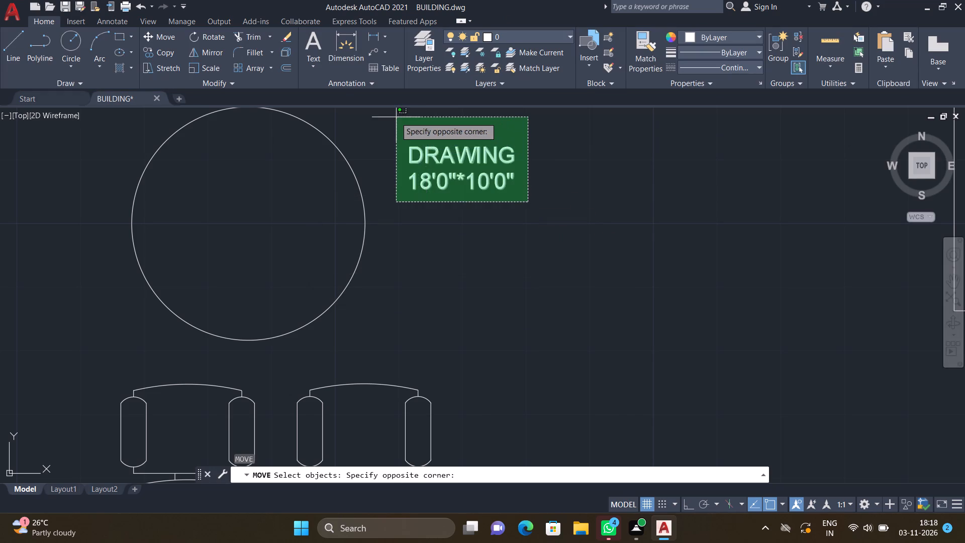
left_click(396, 117)
key("Return")
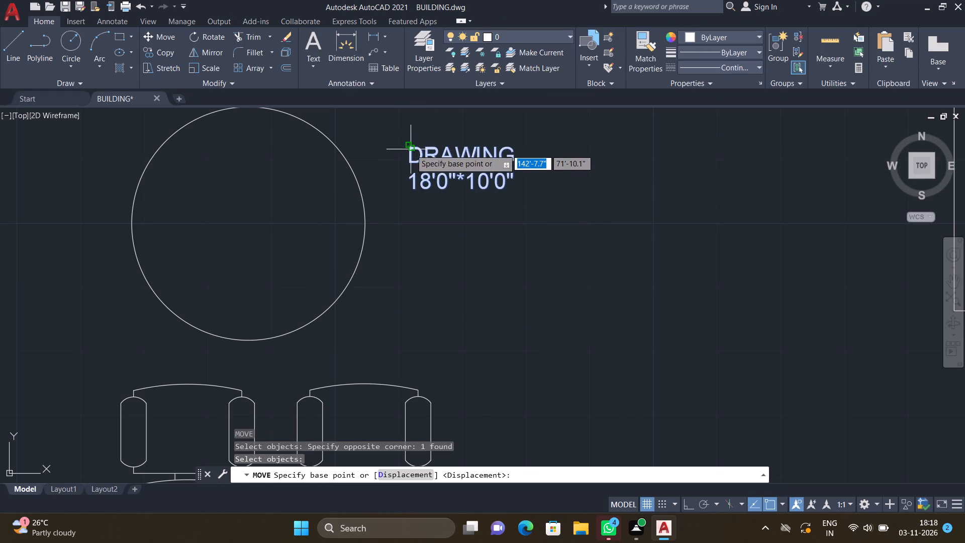
left_click(411, 149)
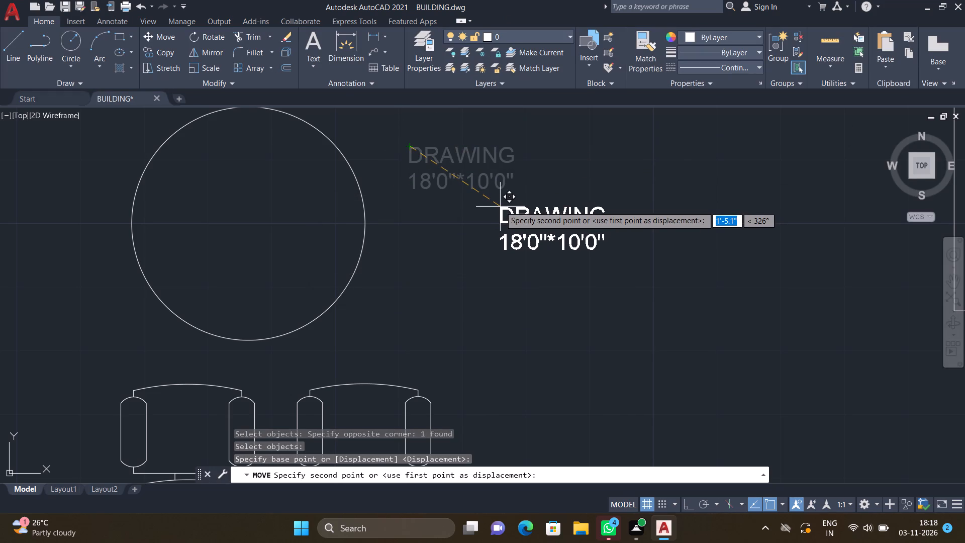
left_click(500, 206)
Add a multiline text label reading BEDROOM-1 with 13'0"*10'0" below it, above the bed in the new unit's upper-right bedroom.
scroll(498, 205, "down", 3)
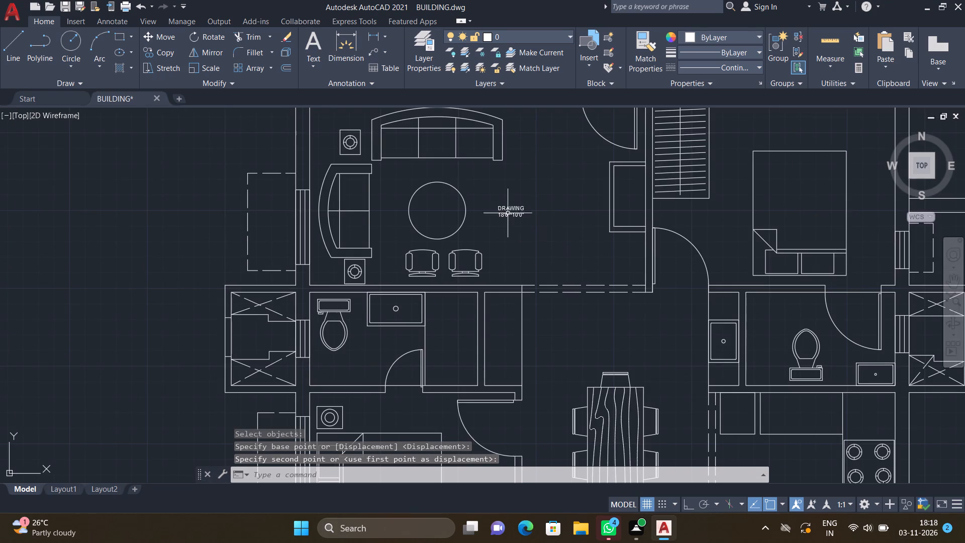
scroll(445, 198, "down", 4)
scroll(506, 201, "up", 3)
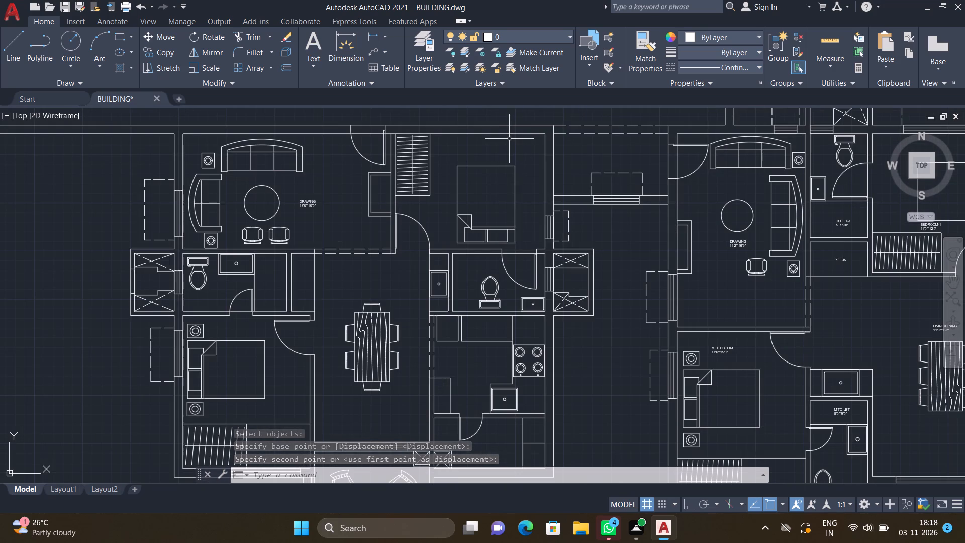
type("MT")
key("Return")
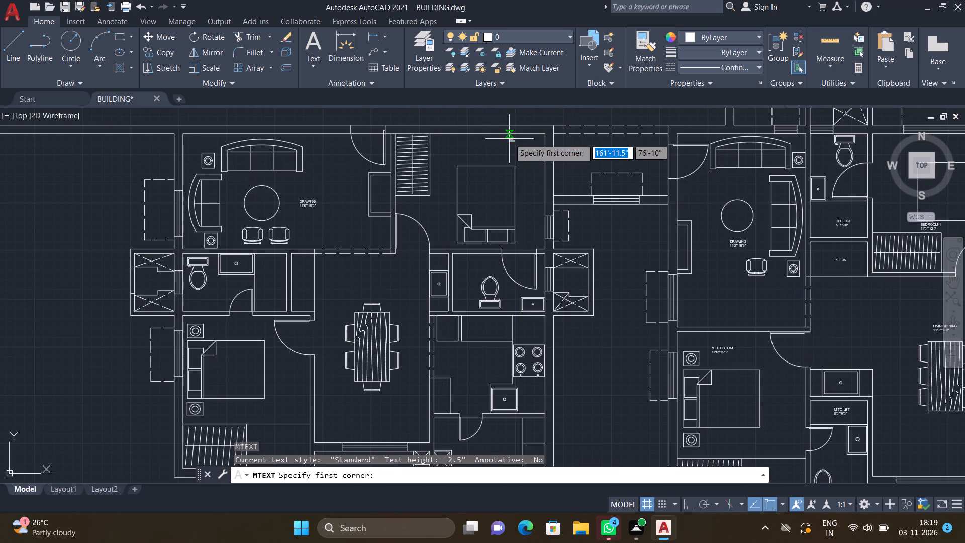
scroll(463, 144, "up", 2)
left_click_drag(439, 150, 444, 152)
left_click(610, 184)
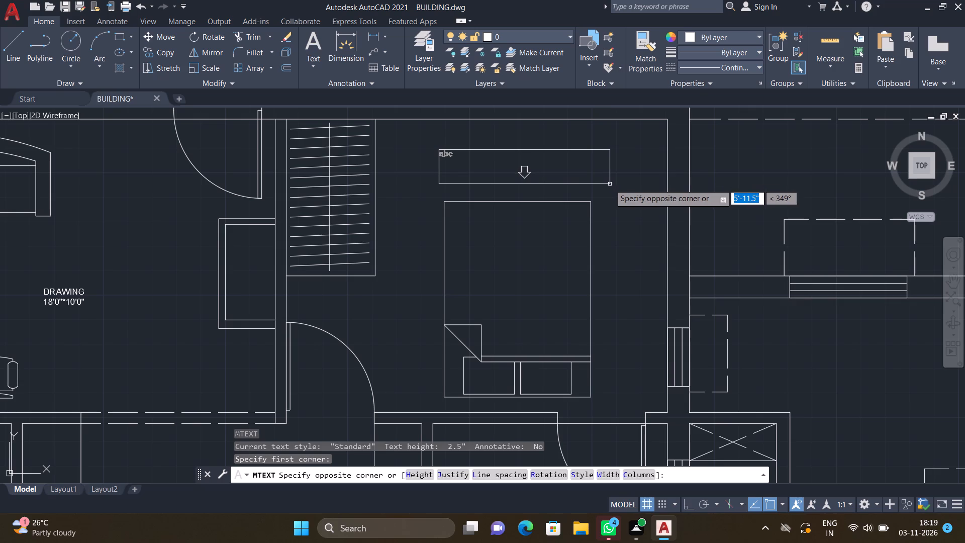
type("BEDR")
type("OOM")
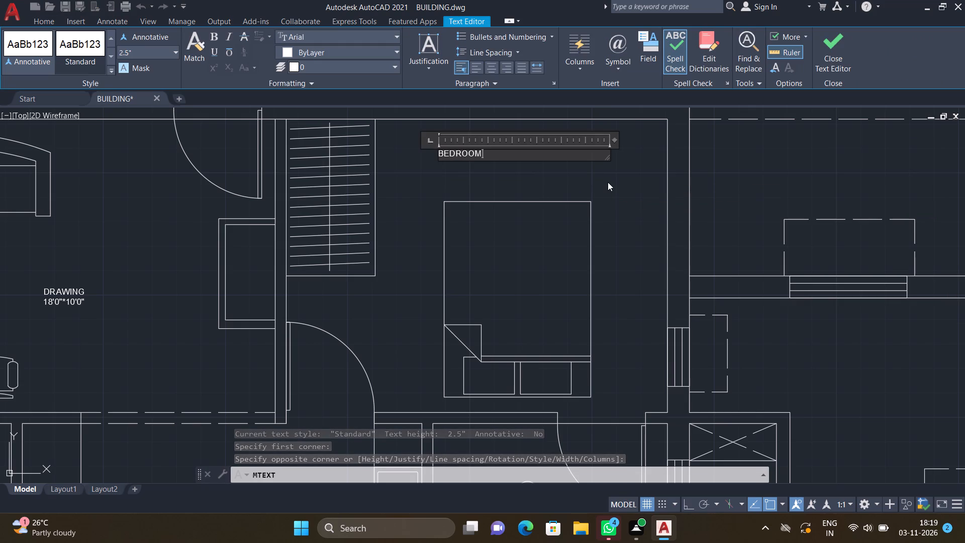
type("-1")
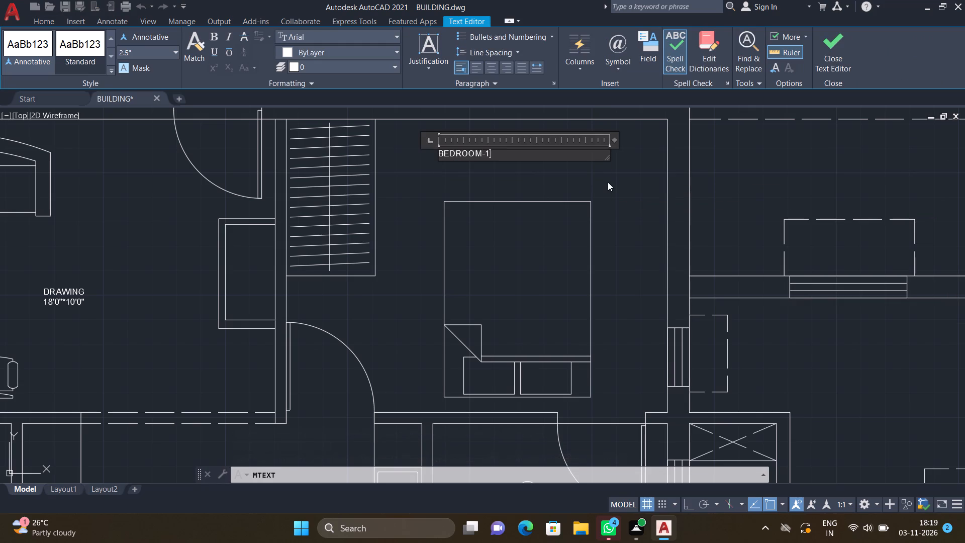
key("Return")
type("13'")
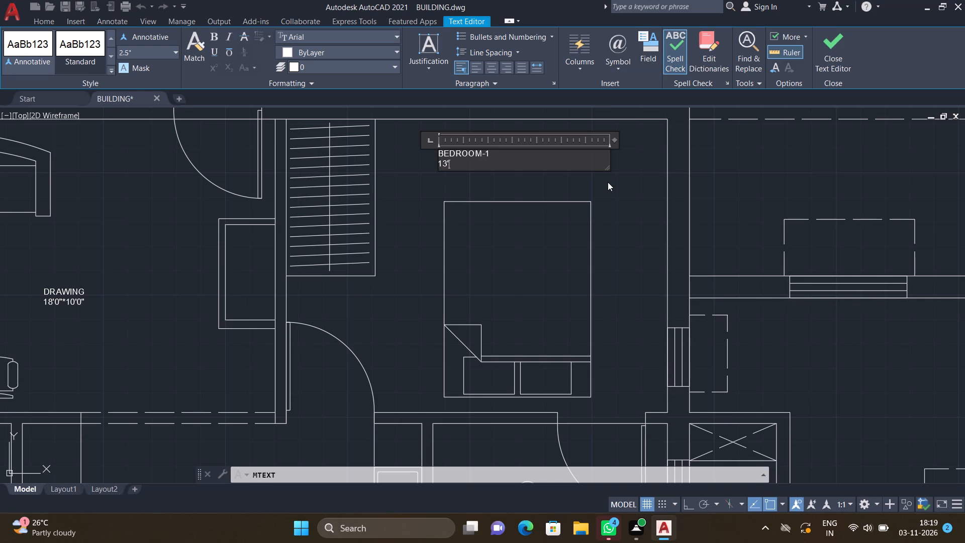
type("0\"")
key("asterisk")
type("10'")
type("0\"")
key("Return")
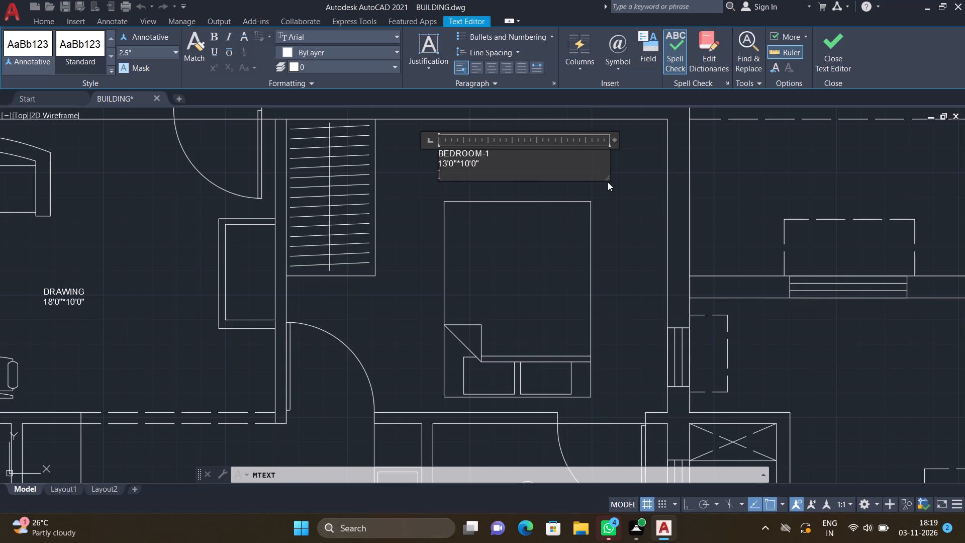
key("Escape")
left_click(509, 261)
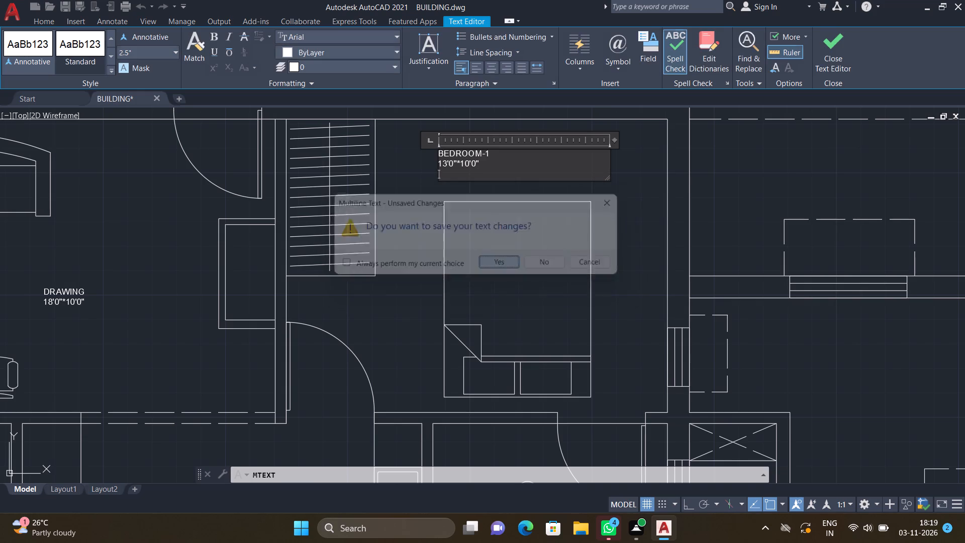
Move the new unit's BEDROOM-1 label slightly right and down so it sits more centrally above the bed.
key("m")
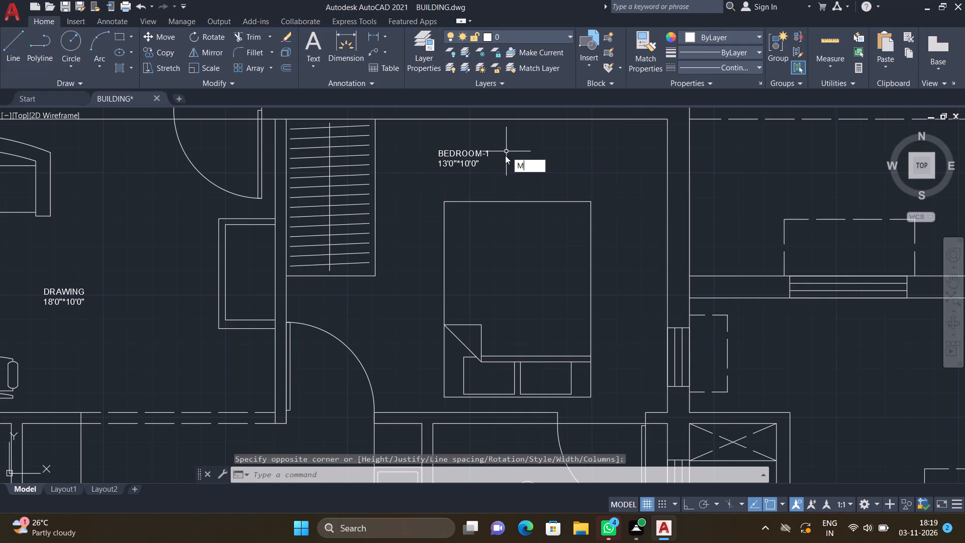
key("Return")
left_click_drag(499, 177, 491, 174)
left_click(413, 135)
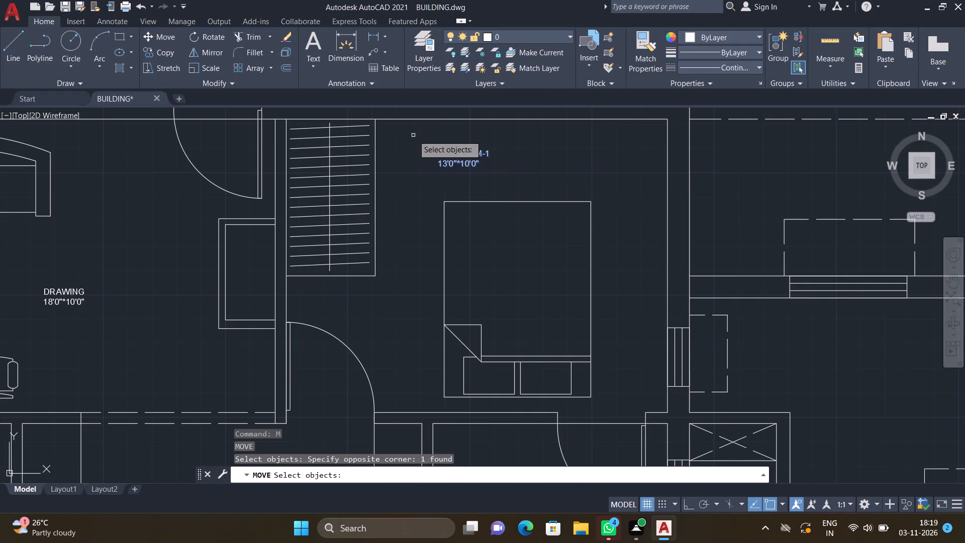
key("Return")
scroll(433, 174, "up", 1)
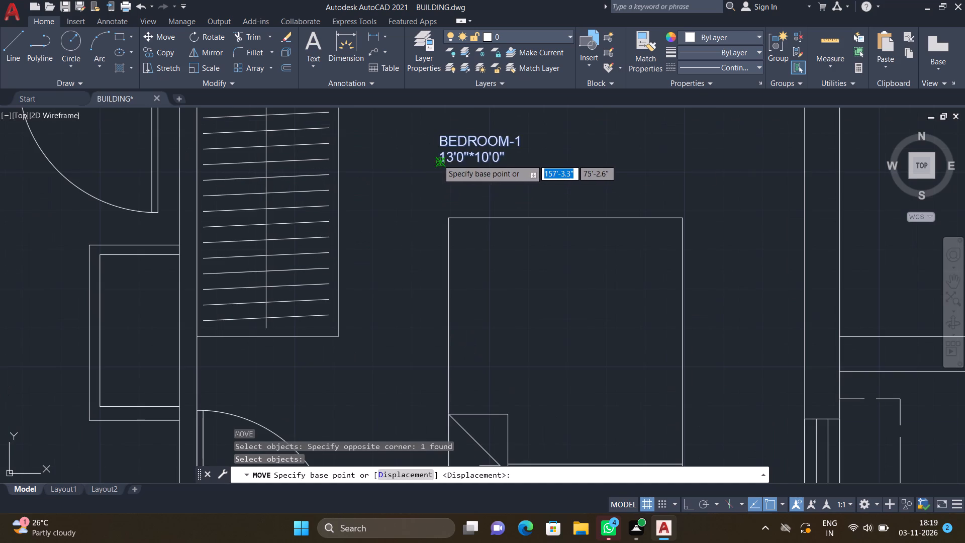
left_click(438, 159)
left_click(525, 179)
Add a multiline text label reading M.TOILET with 9'0"*5'0" below it, between the toilet and door in the new unit's left bathroom.
scroll(514, 190, "down", 3)
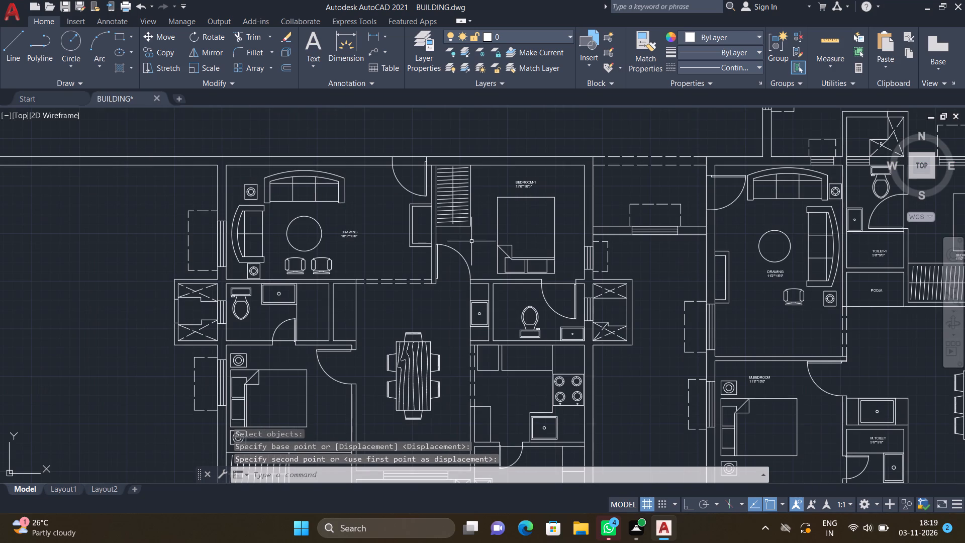
scroll(469, 243, "down", 1)
scroll(409, 285, "down", 1)
scroll(357, 308, "up", 3)
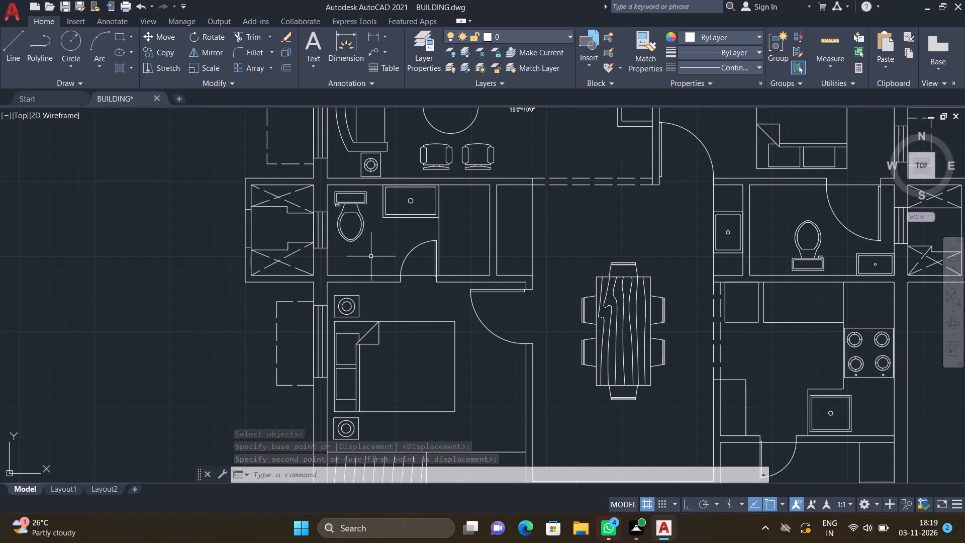
scroll(371, 256, "up", 2)
type("MT")
key("Return")
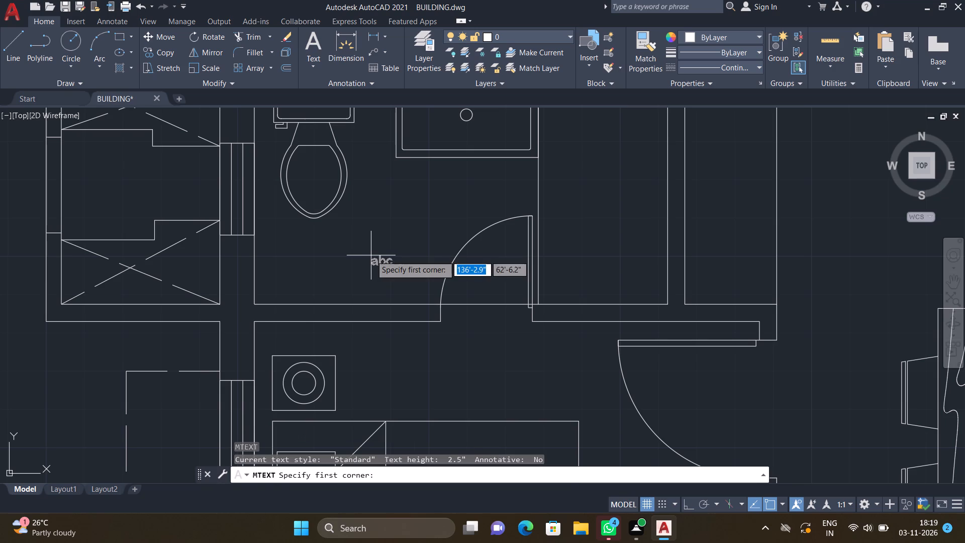
scroll(360, 262, "down", 1)
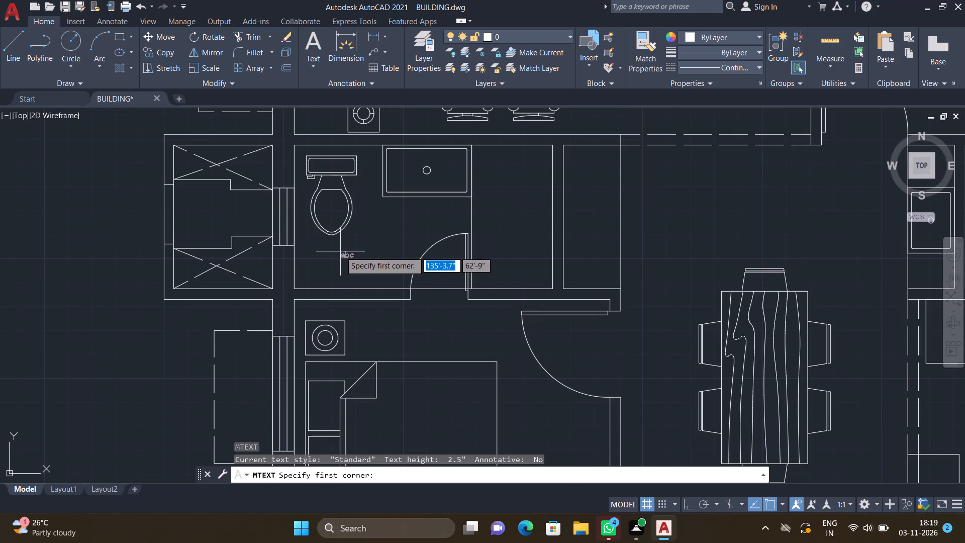
scroll(365, 232, "up", 2)
left_click_drag(364, 187, 366, 188)
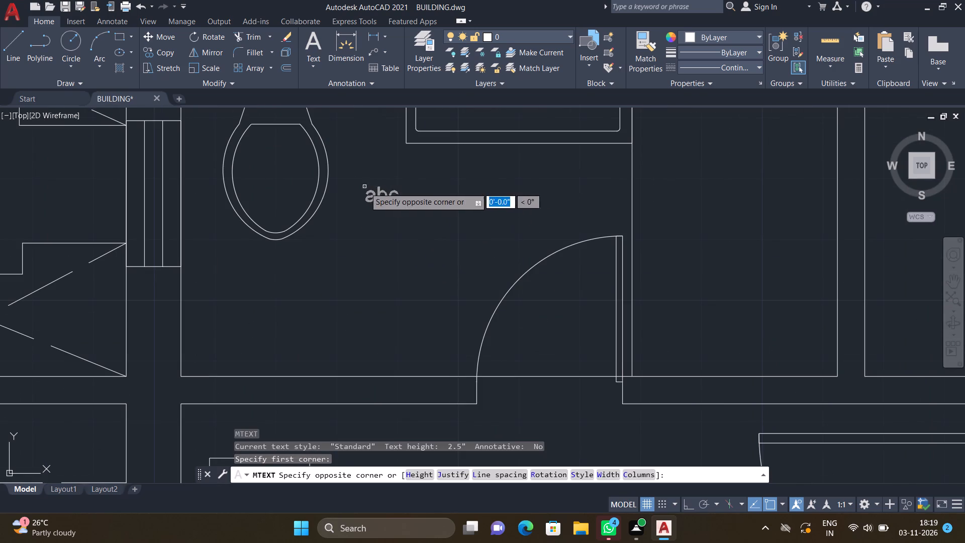
left_click_drag(366, 188, 369, 192)
left_click(535, 244)
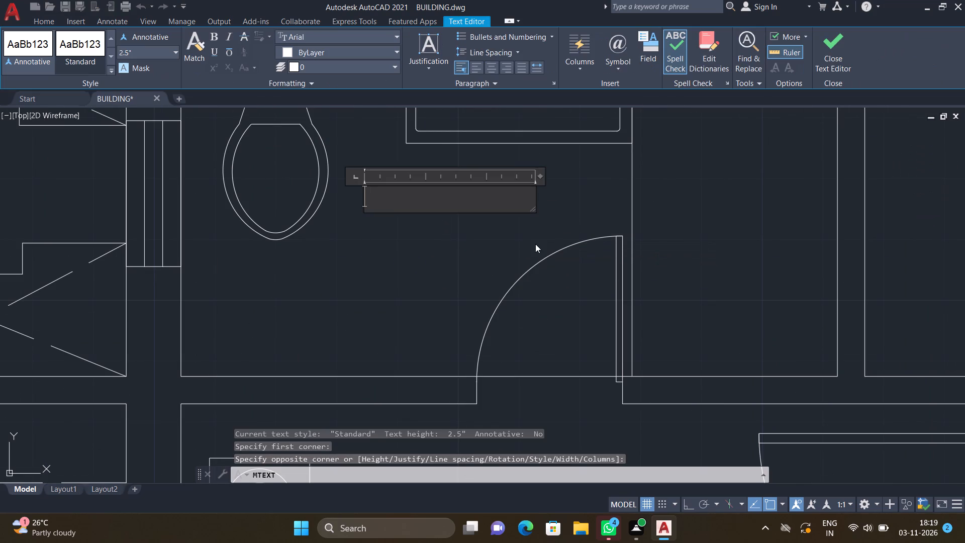
type("M.TOILET")
key("Return")
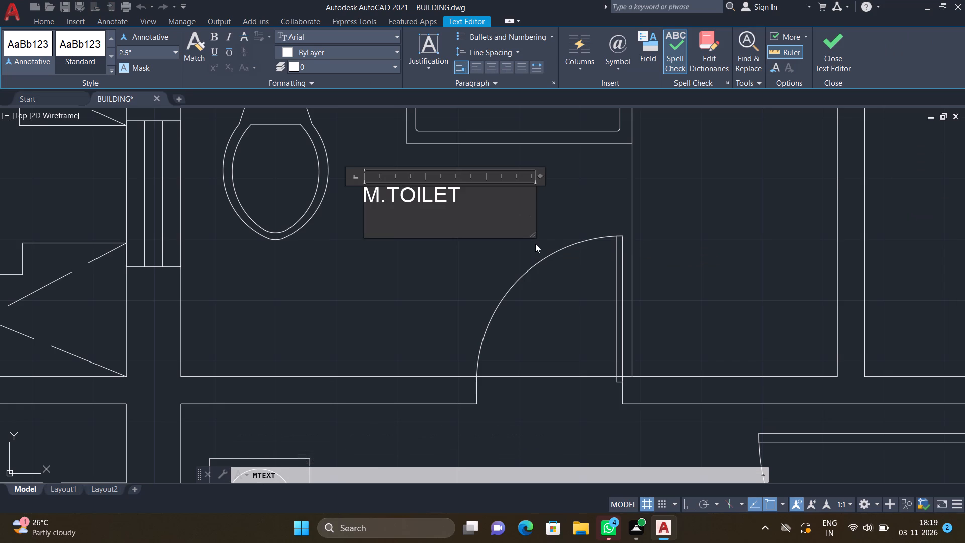
type("9'")
type("0\"*")
type("5'0\"")
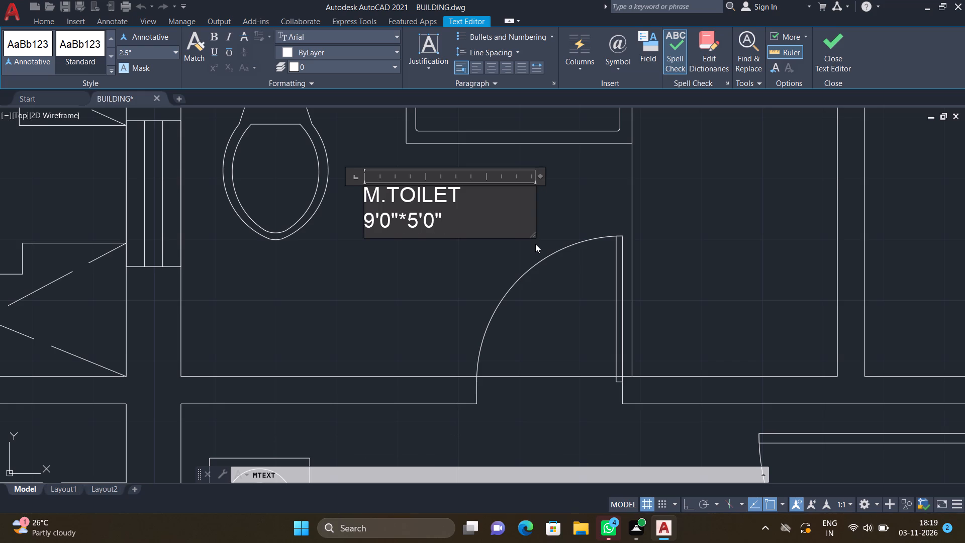
key("Return")
key("Escape")
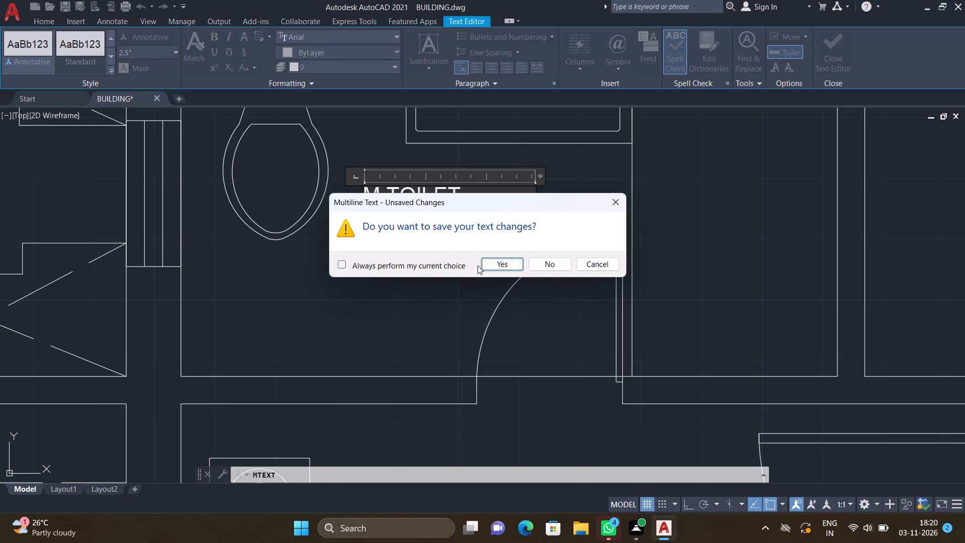
left_click(500, 264)
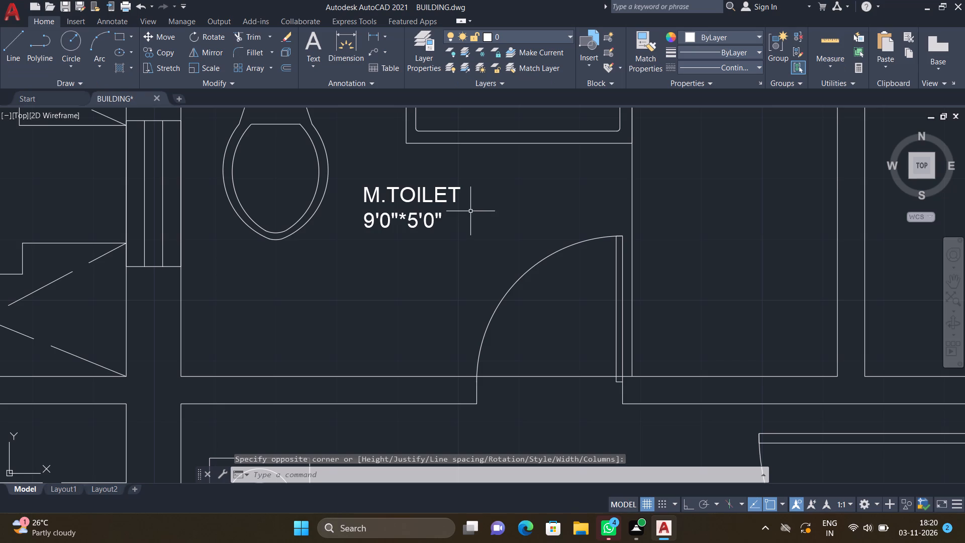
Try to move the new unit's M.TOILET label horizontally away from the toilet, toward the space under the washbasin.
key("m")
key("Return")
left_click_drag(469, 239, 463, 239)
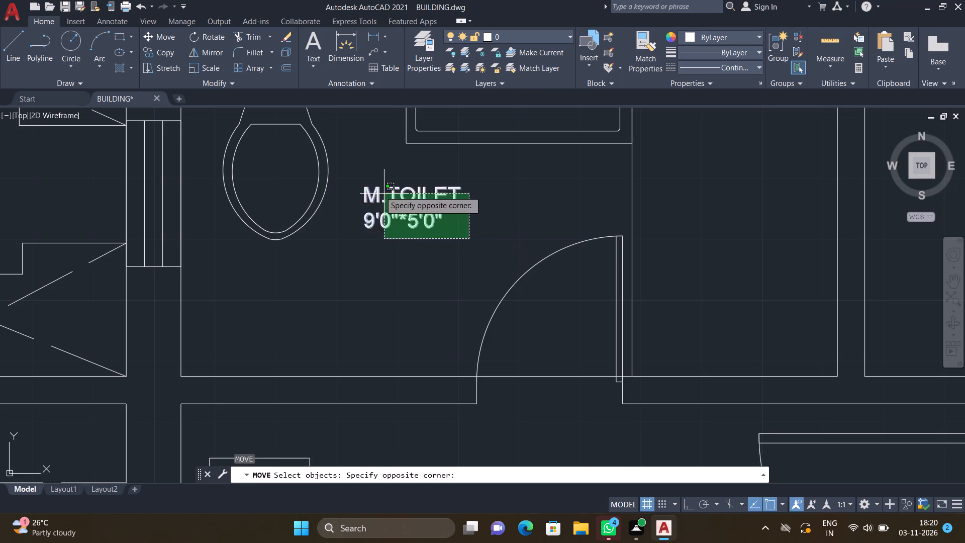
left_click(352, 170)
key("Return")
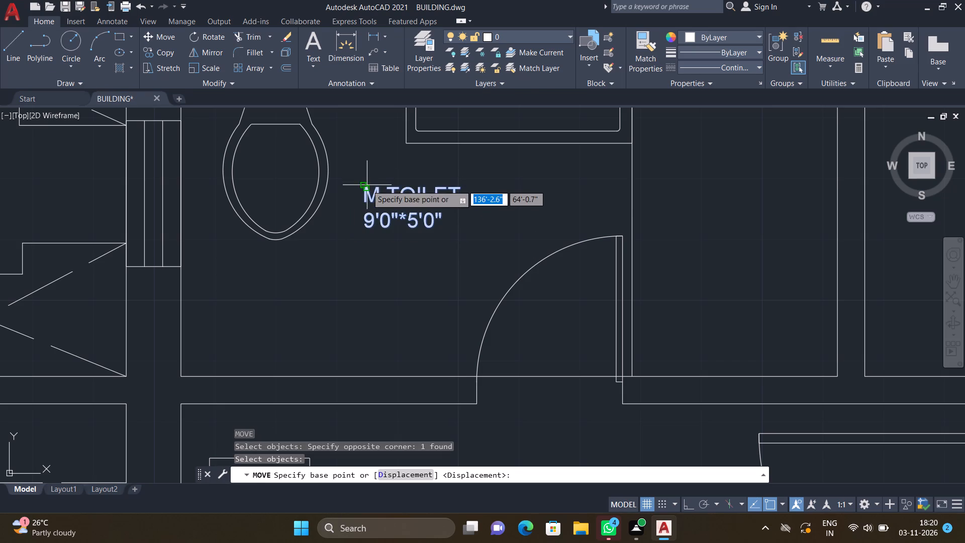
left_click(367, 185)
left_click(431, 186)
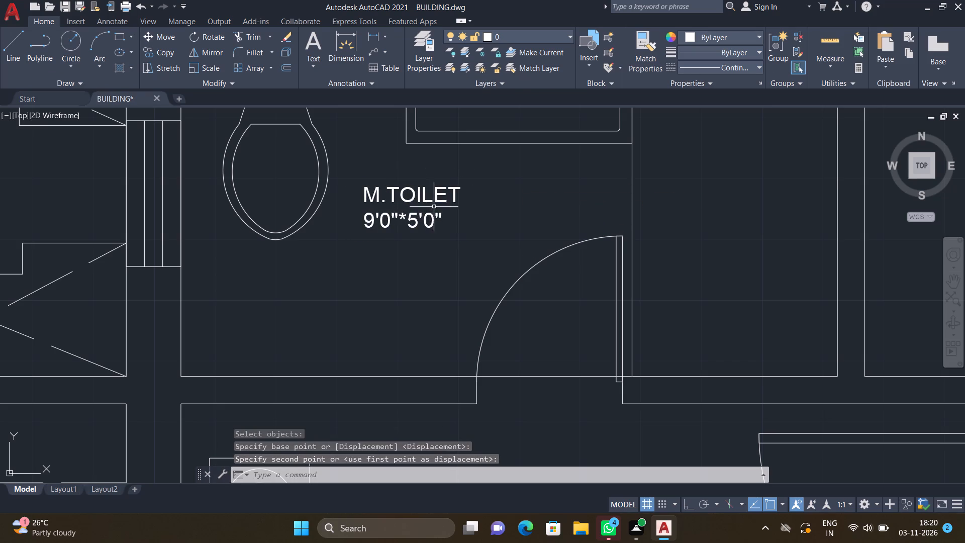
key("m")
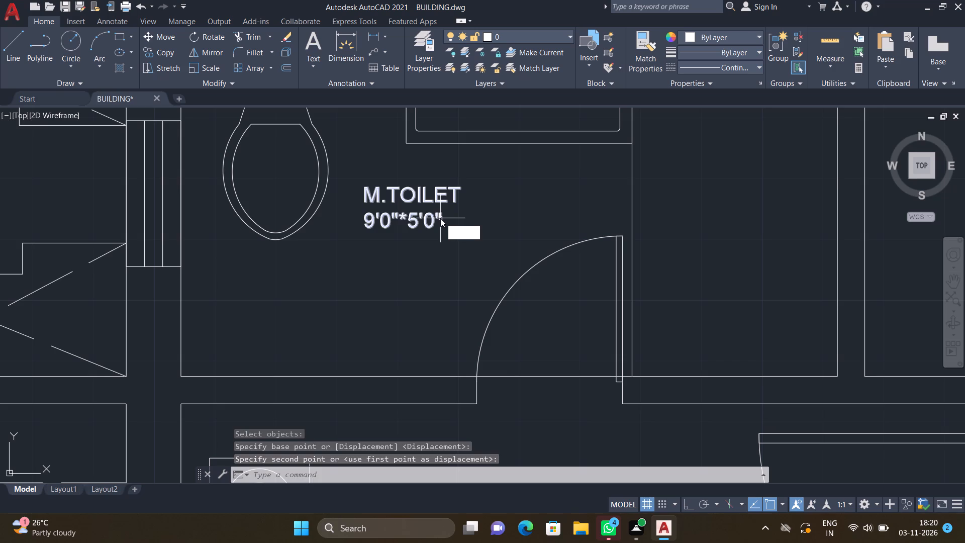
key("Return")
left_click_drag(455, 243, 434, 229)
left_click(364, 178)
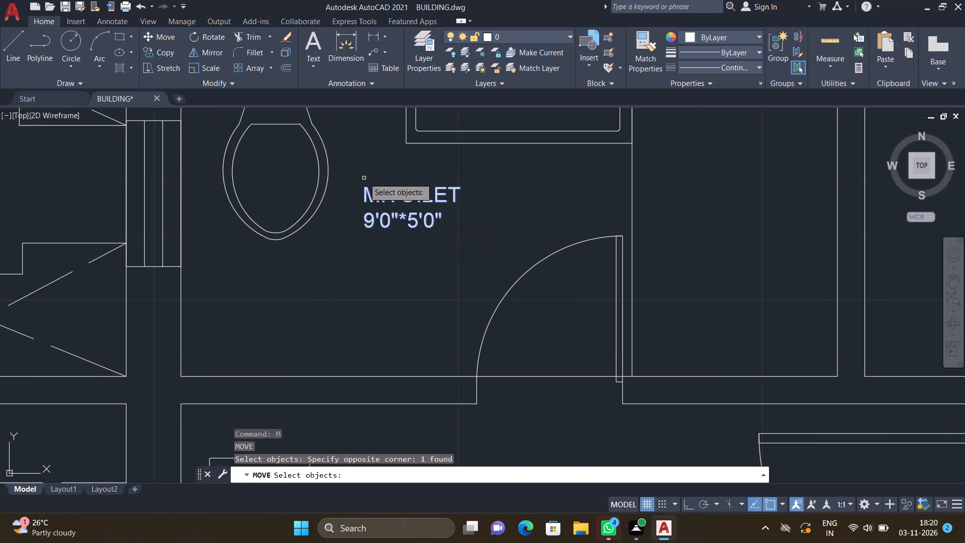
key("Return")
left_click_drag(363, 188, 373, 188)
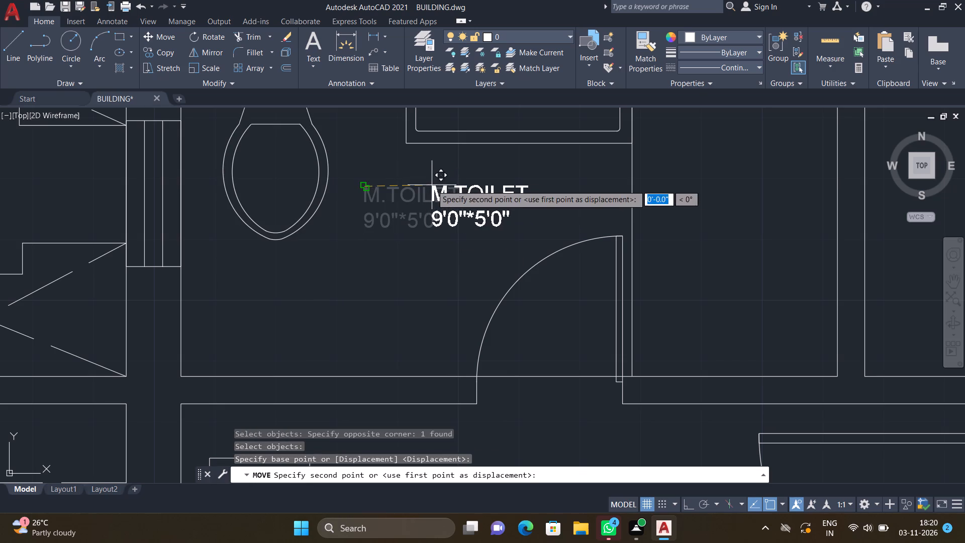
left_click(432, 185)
Add a multiline text label reading POOJA in the new unit's narrow room between the M.TOILET block and the dining area.
scroll(423, 208, "down", 3)
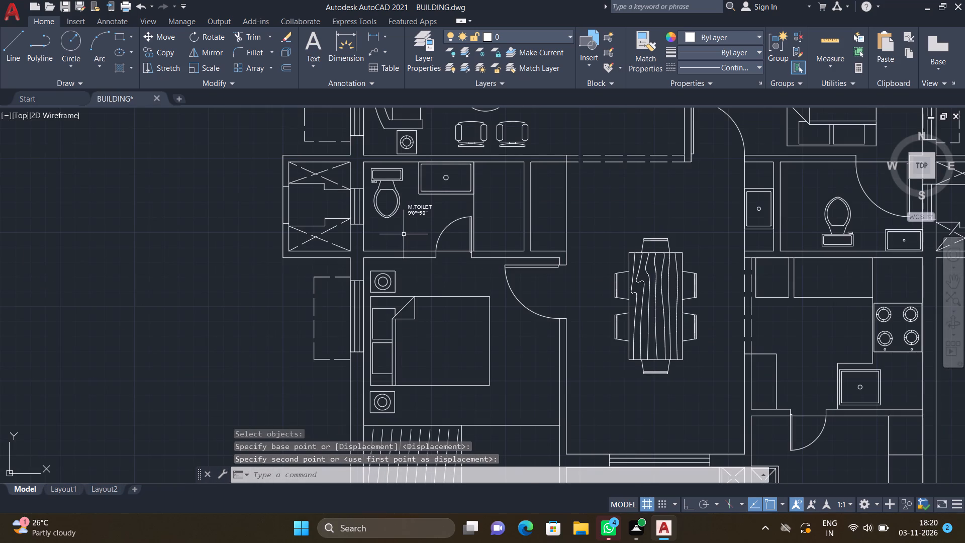
scroll(548, 205, "up", 3)
type("MT")
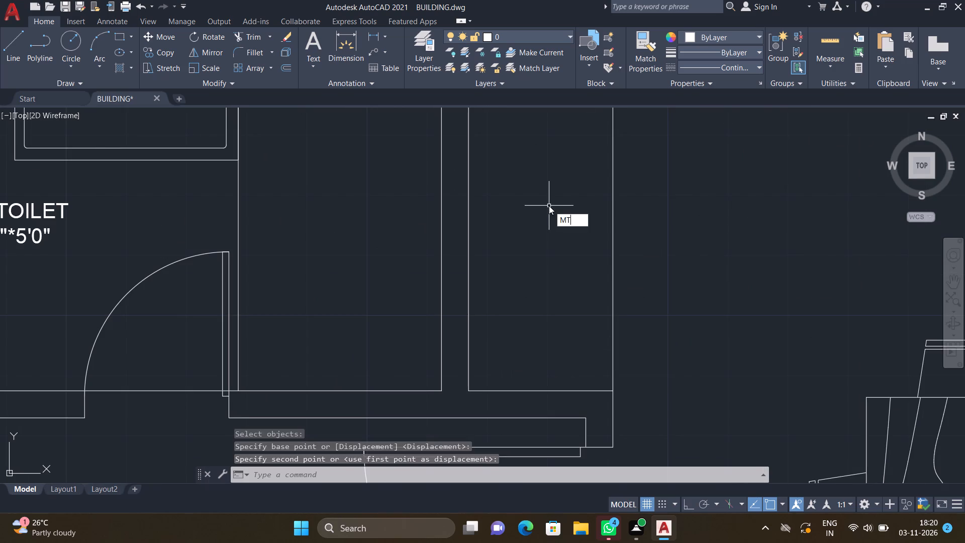
key("Return")
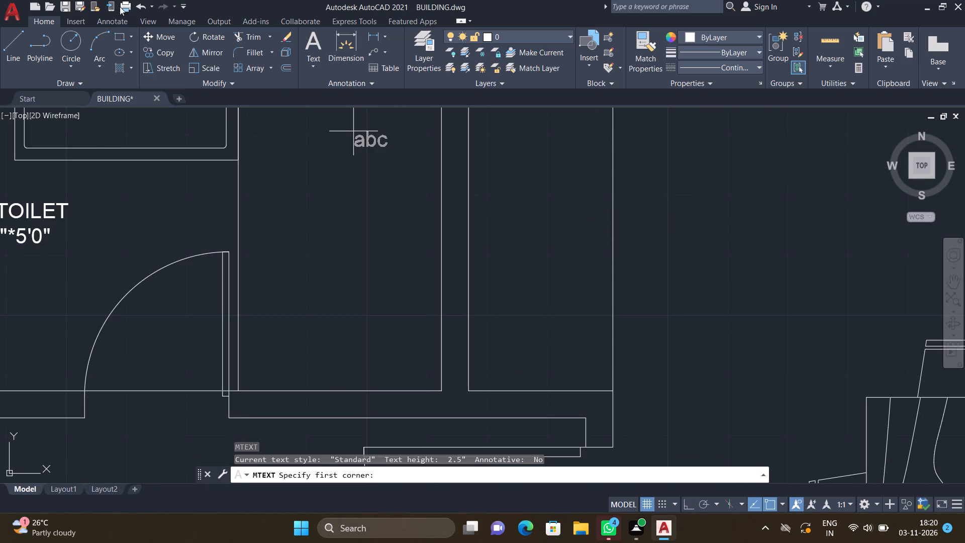
left_click(480, 188)
left_click(597, 235)
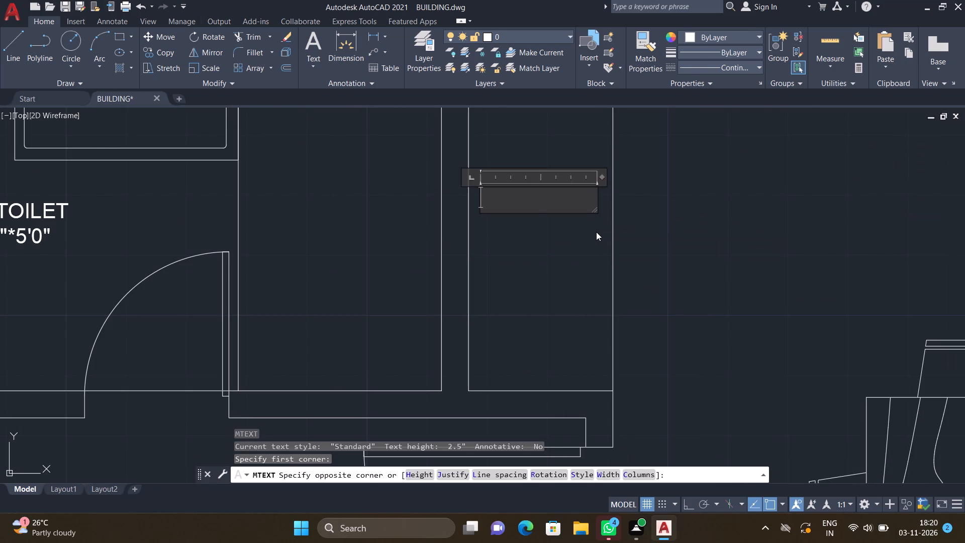
type("POOJA")
key("Return")
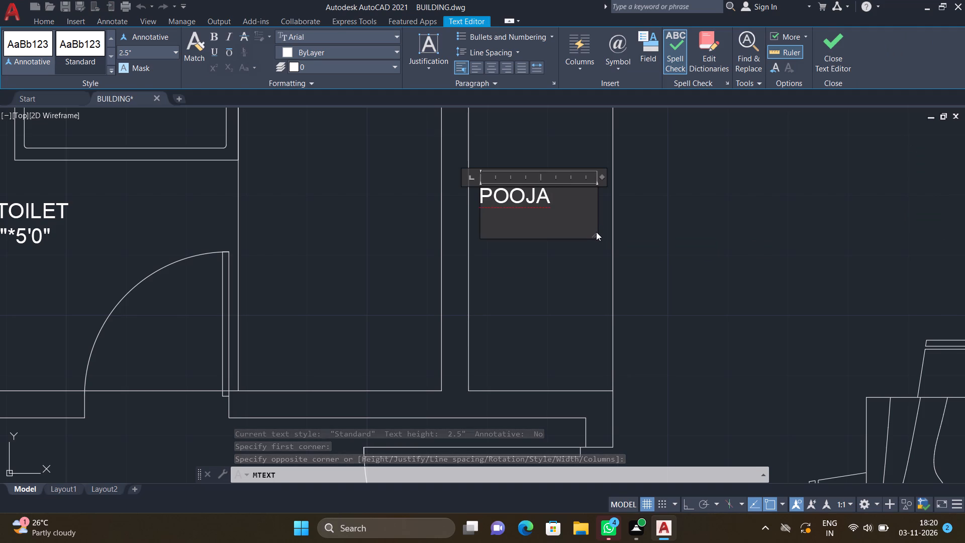
key("Escape")
left_click(520, 262)
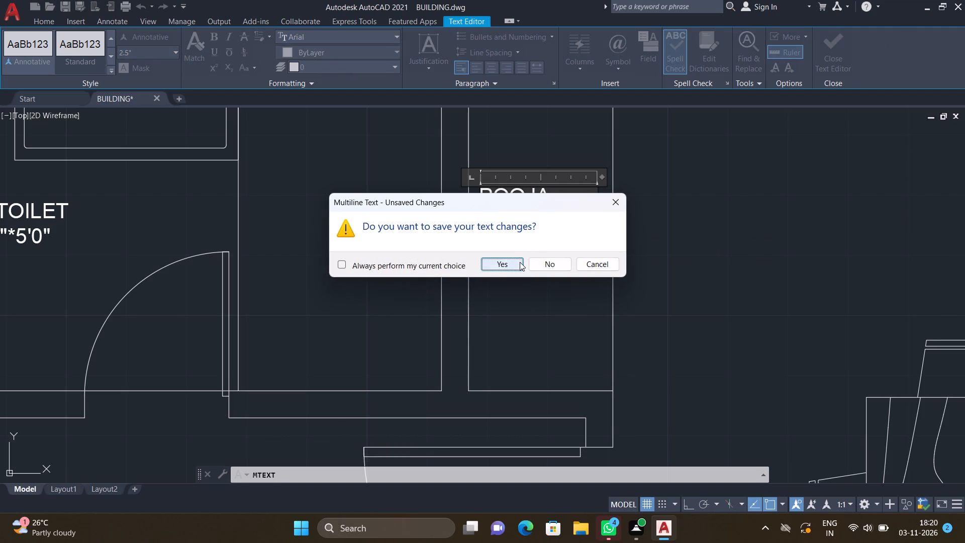
Turn Ortho on and rotate the new unit's POOJA label 90° counterclockwise so it reads vertically upward.
type("RO")
key("Return")
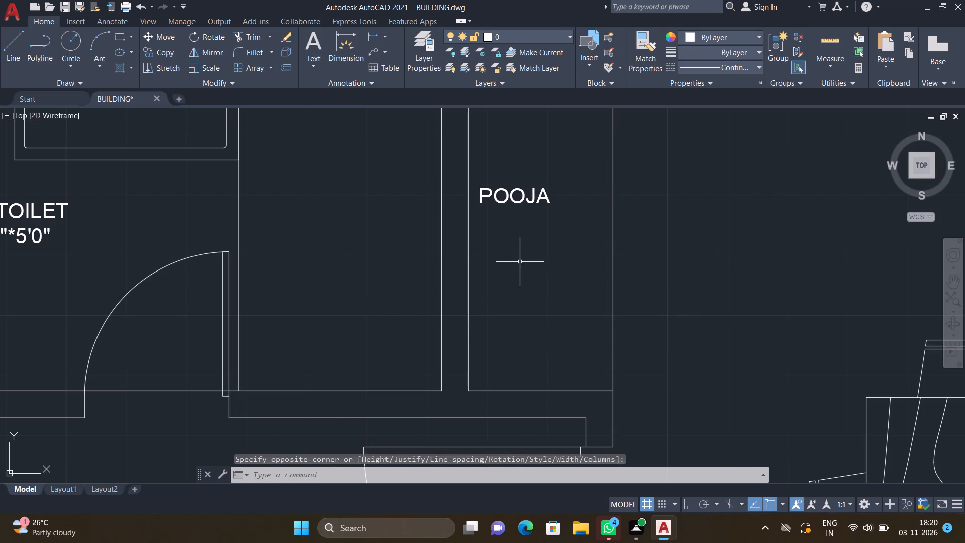
key("F8")
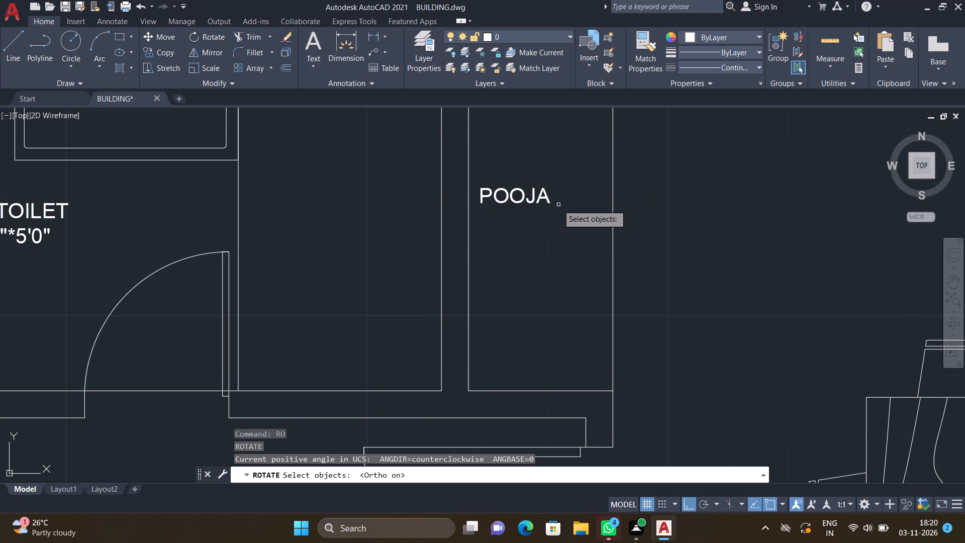
scroll(556, 205, "up", 1)
left_click(555, 211)
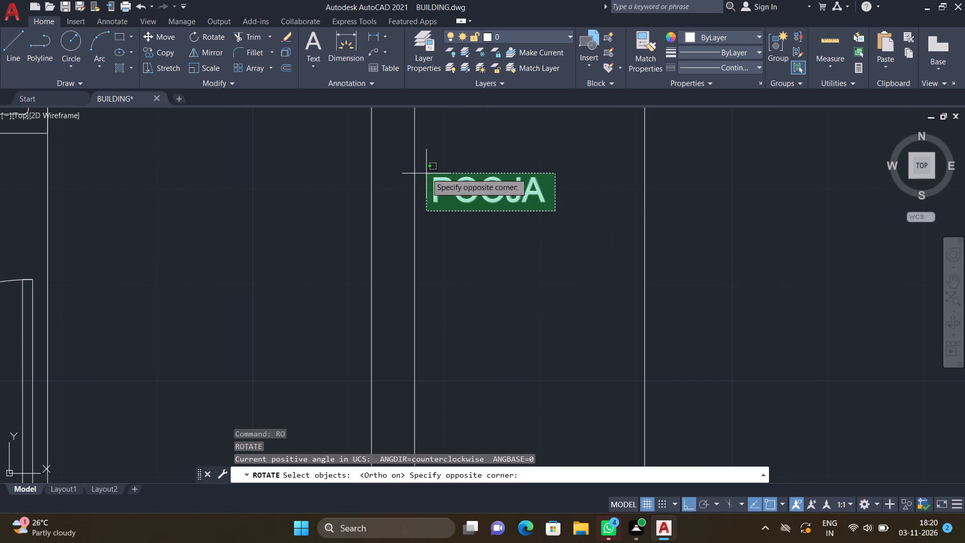
left_click(426, 173)
key("Return")
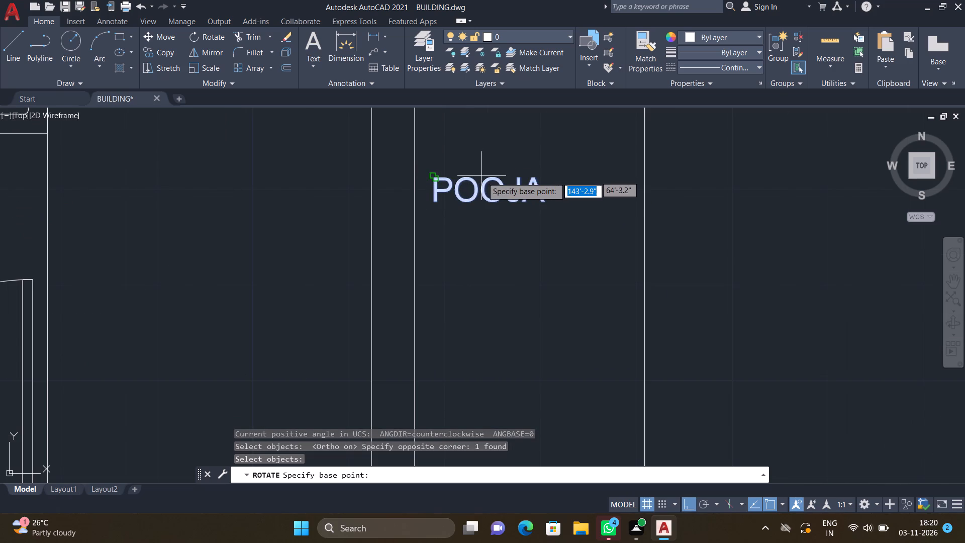
left_click(487, 183)
left_click(481, 160)
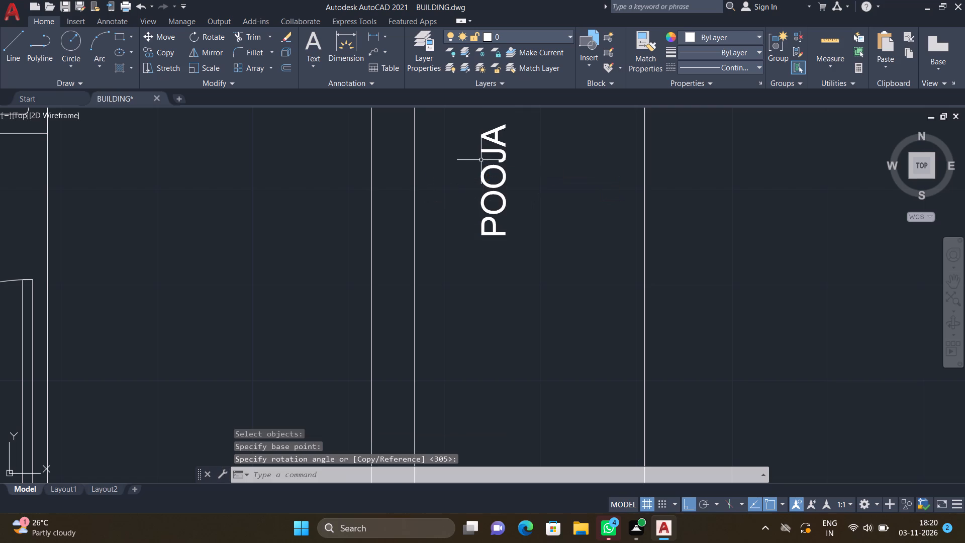
Move the new unit's vertical POOJA label slightly right so it sits nearer the middle of the narrow room.
scroll(504, 204, "down", 2)
key("m")
key("Return")
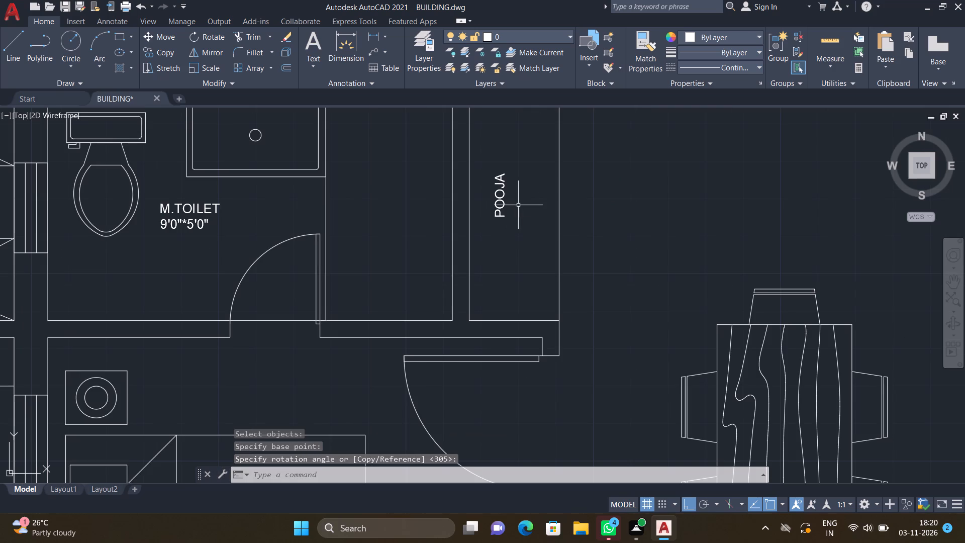
scroll(517, 223, "up", 2)
scroll(505, 225, "down", 2)
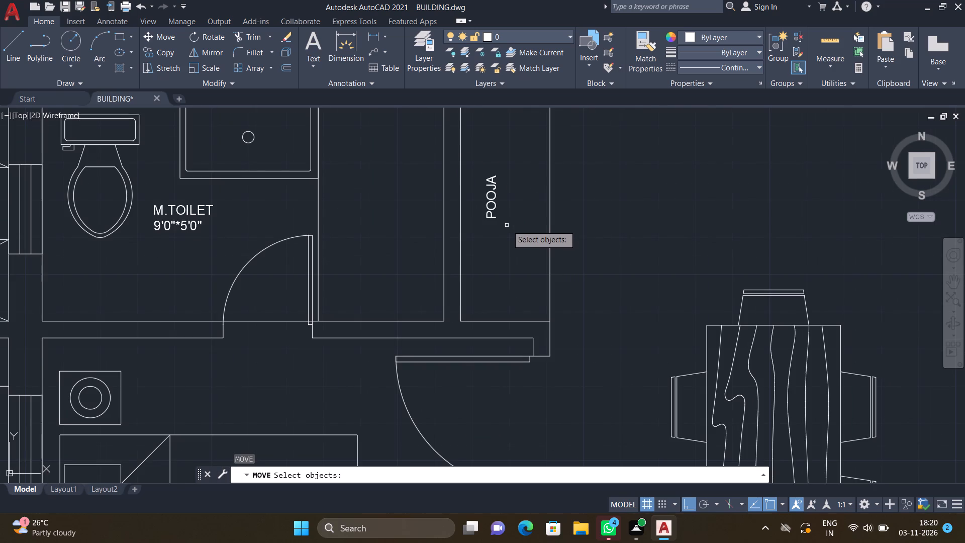
left_click_drag(509, 227, 504, 222)
scroll(482, 165, "up", 2)
left_click(479, 164)
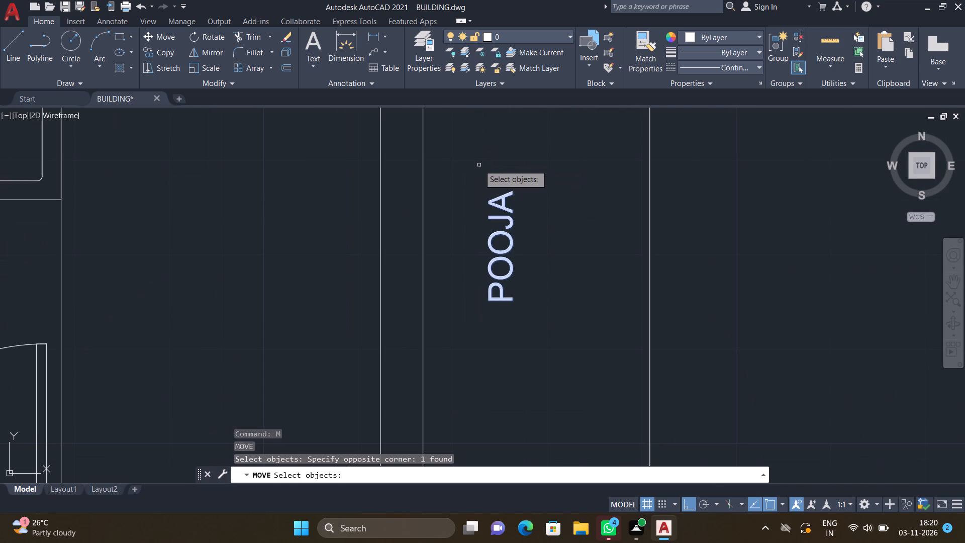
key("Return")
left_click(489, 301)
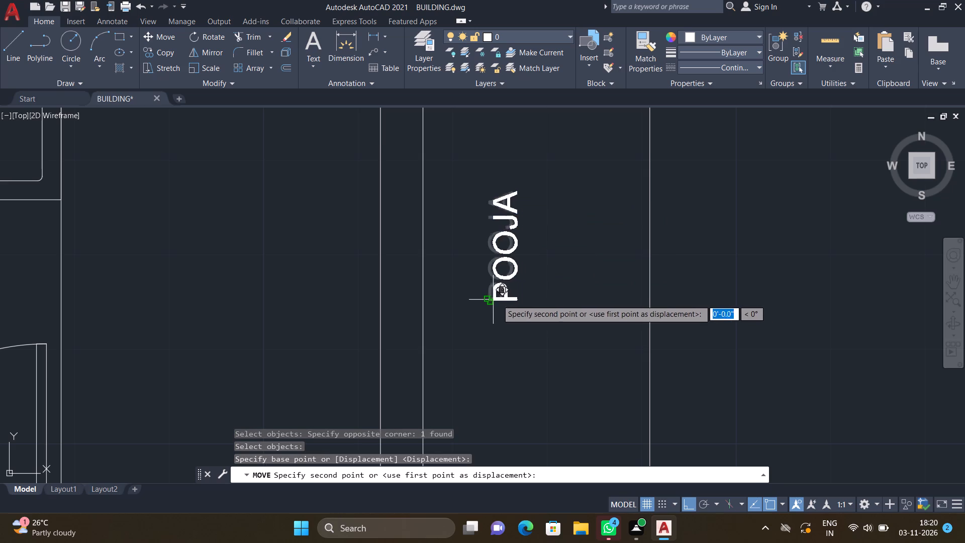
left_click(512, 305)
scroll(491, 288, "down", 3)
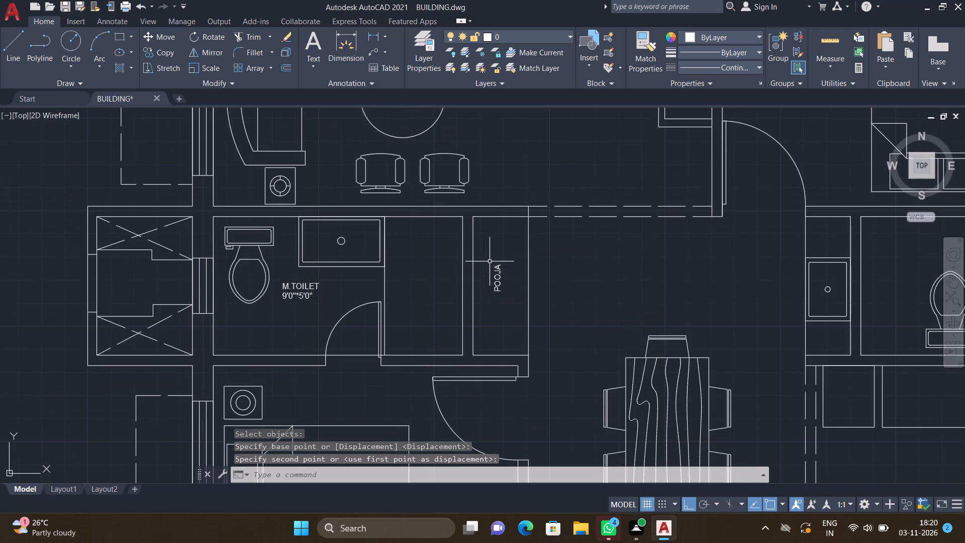
scroll(489, 261, "down", 2)
scroll(440, 281, "down", 3)
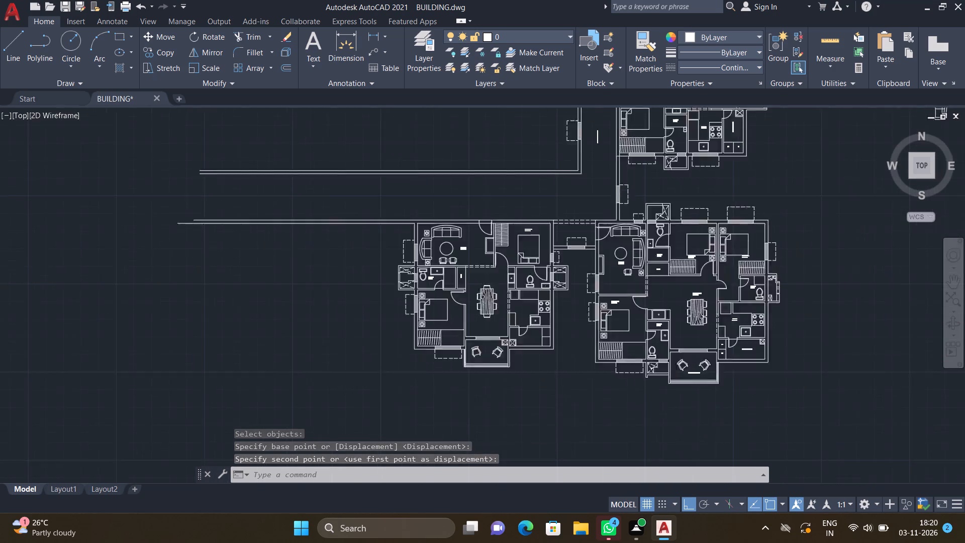
Add a two-line multiline text label reading M.BEDROOM and 11'0"*13'3" above the bed in the new unit's master bedroom.
scroll(435, 309, "up", 4)
scroll(427, 188, "up", 1)
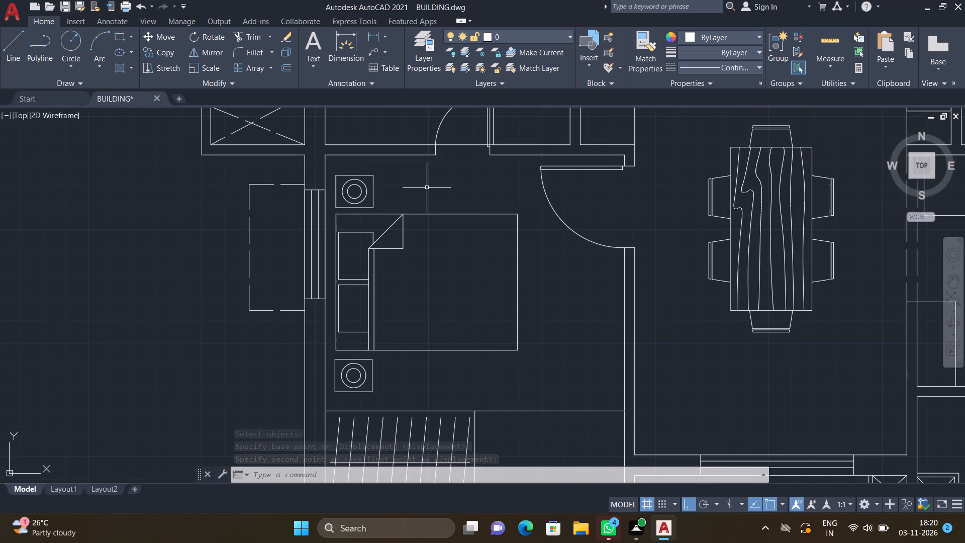
type("MT")
key("Return")
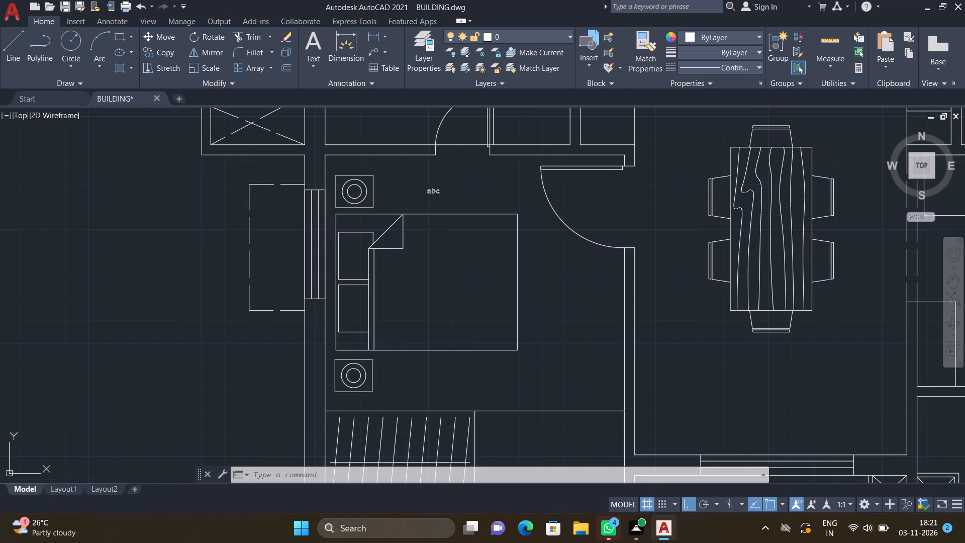
scroll(394, 242, "down", 2)
scroll(393, 214, "up", 1)
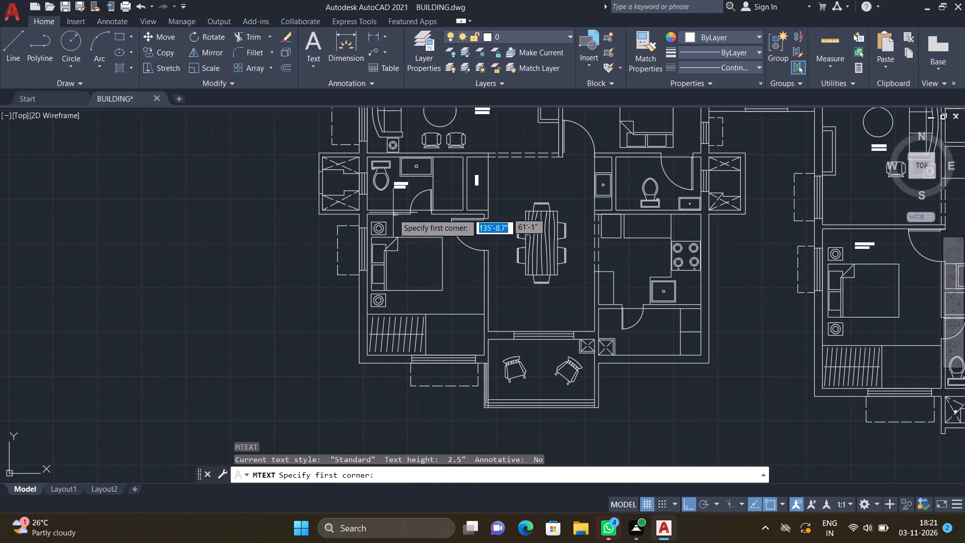
scroll(393, 214, "up", 3)
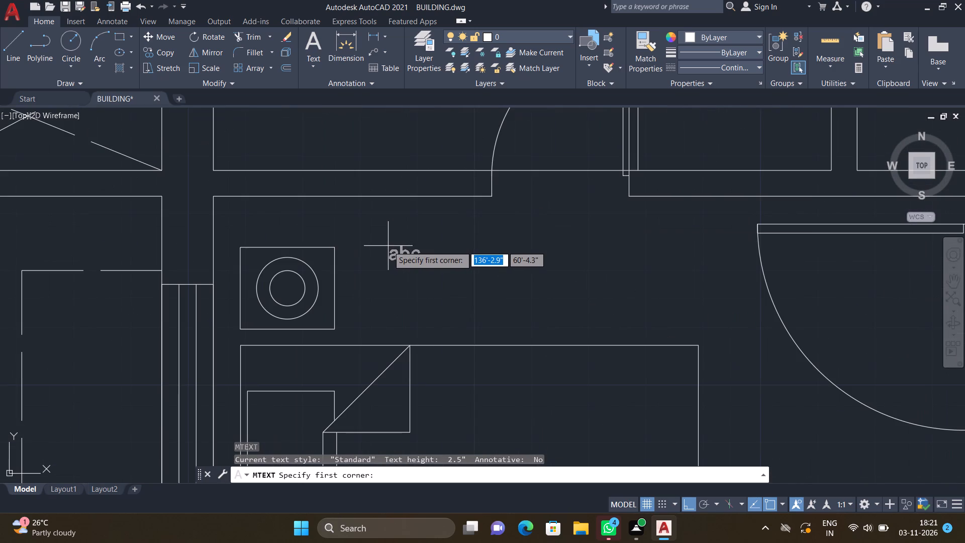
left_click(377, 233)
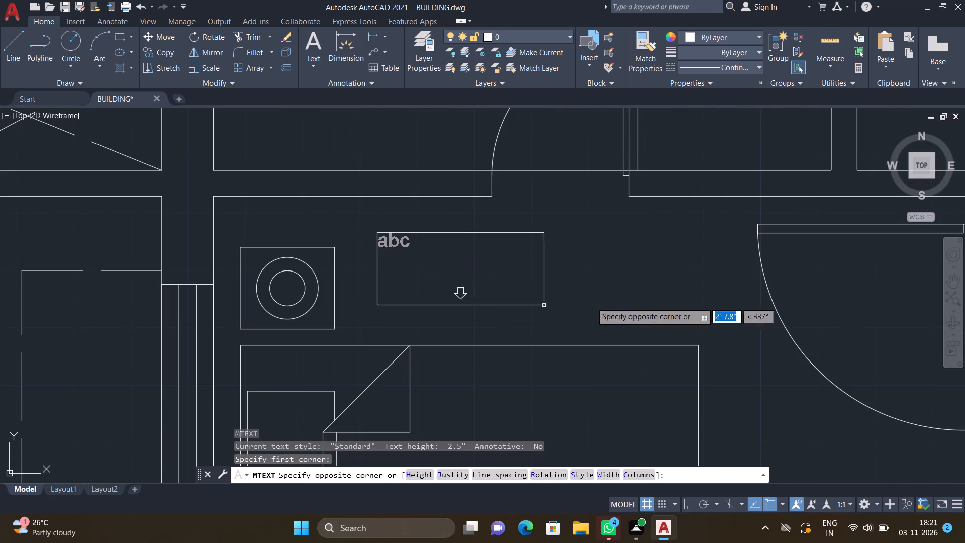
left_click(660, 303)
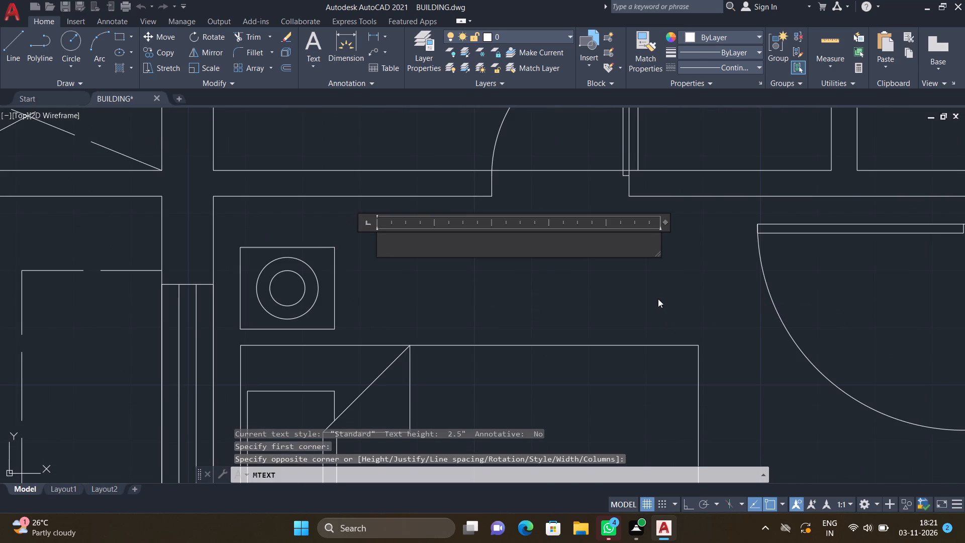
type("M.")
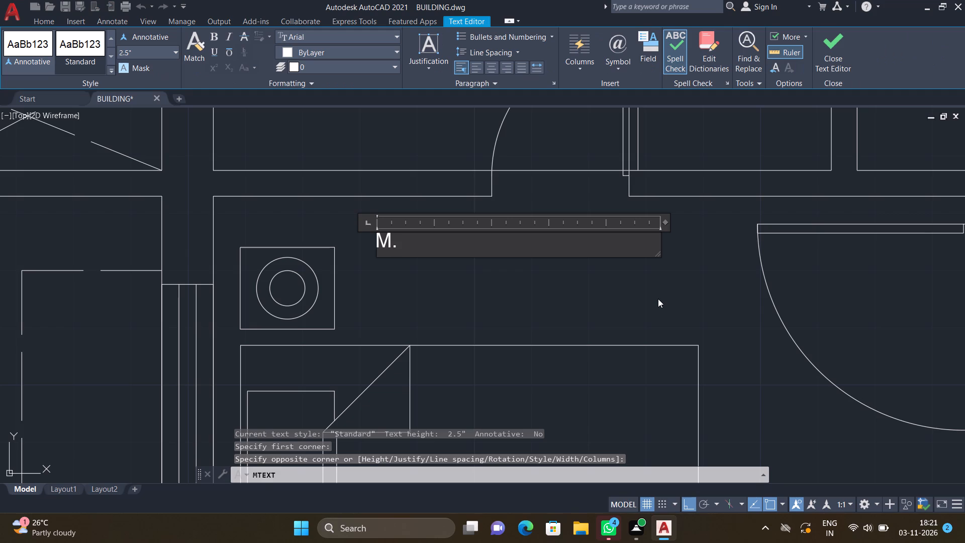
type("BEDROOM")
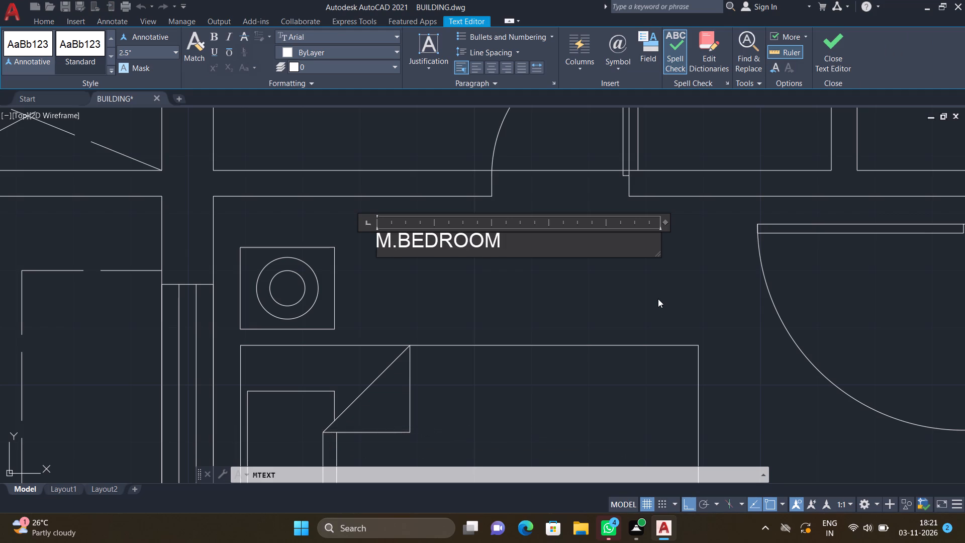
key("Return")
type("11'")
type("0\"*")
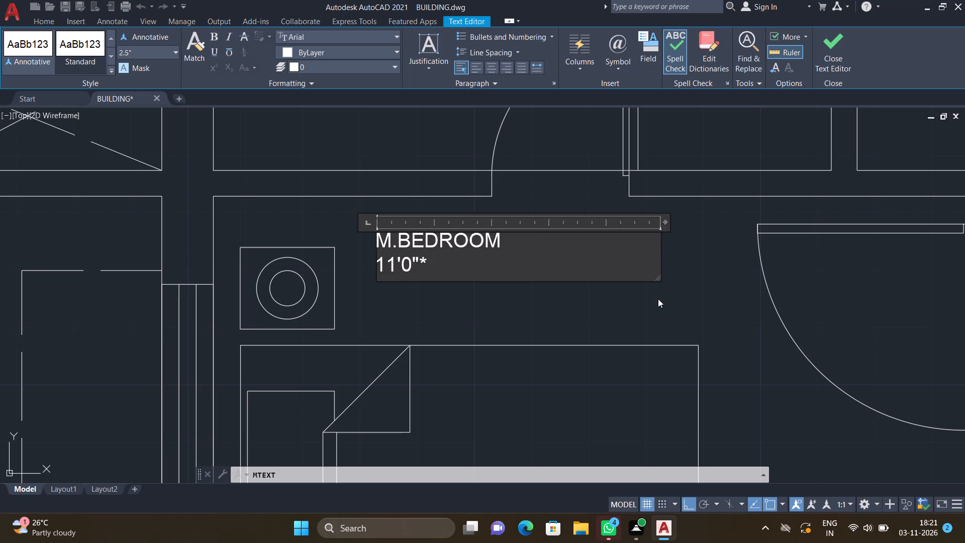
type("13'")
key("3")
key("shift+quotedbl")
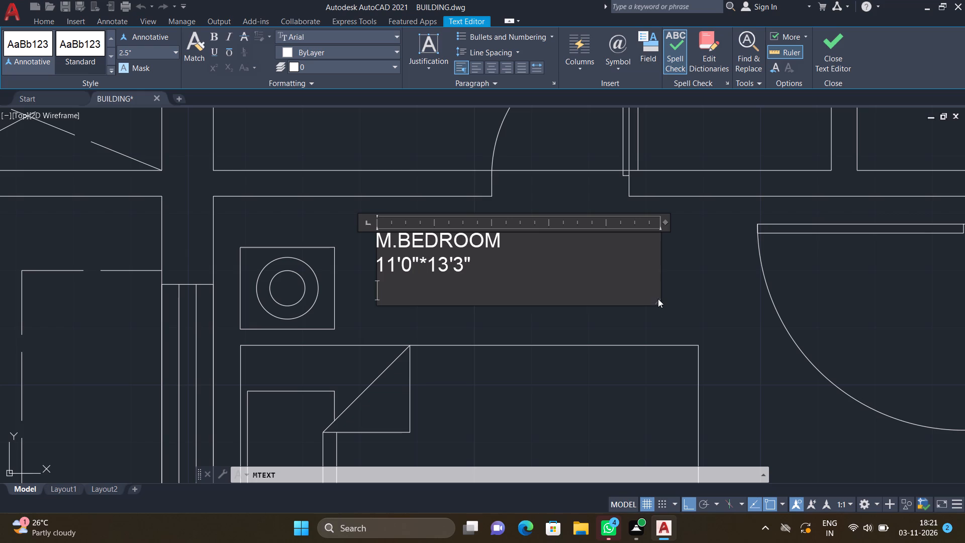
key("Return")
key("Escape")
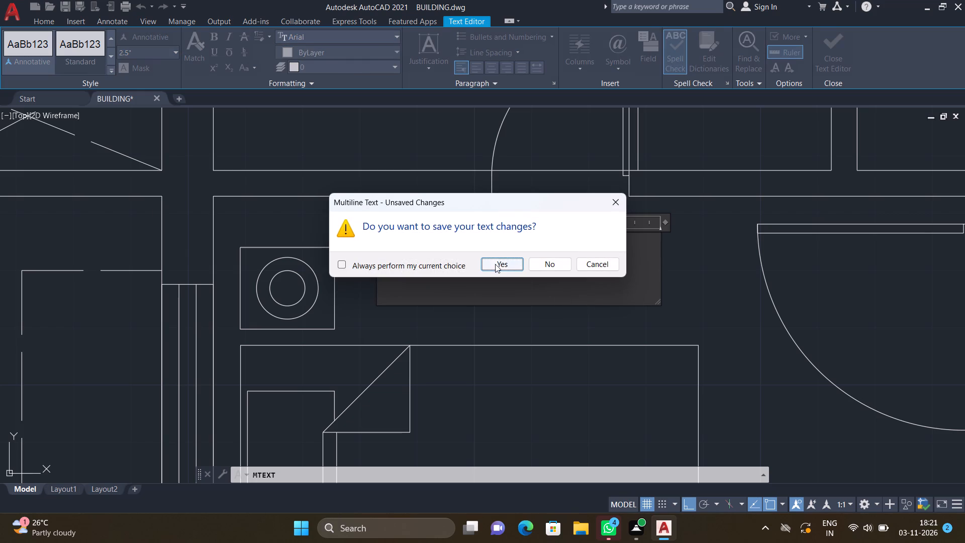
left_click(497, 263)
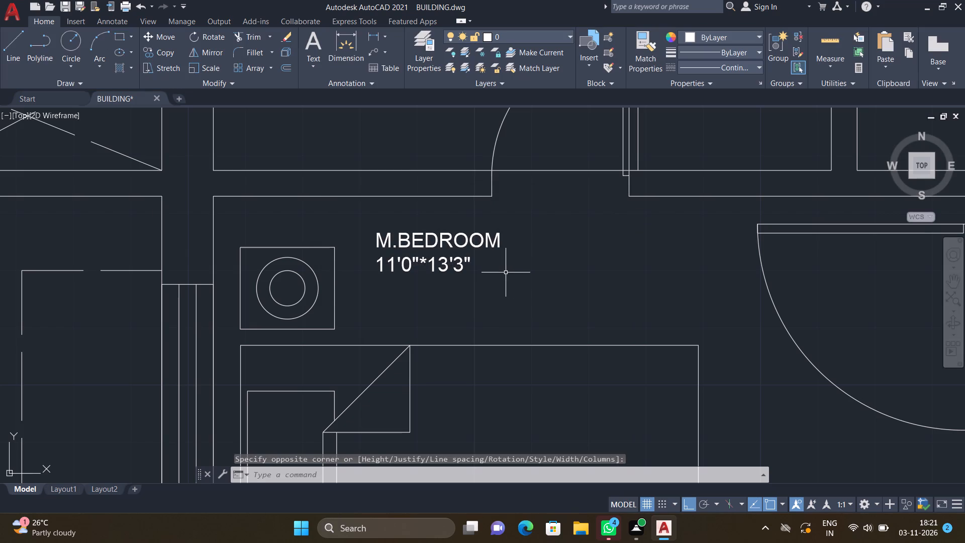
Move the new unit's M.BEDROOM label horizontally about 5.5" to the right, away from the bedside table.
key("m")
key("Return")
left_click_drag(507, 282, 488, 270)
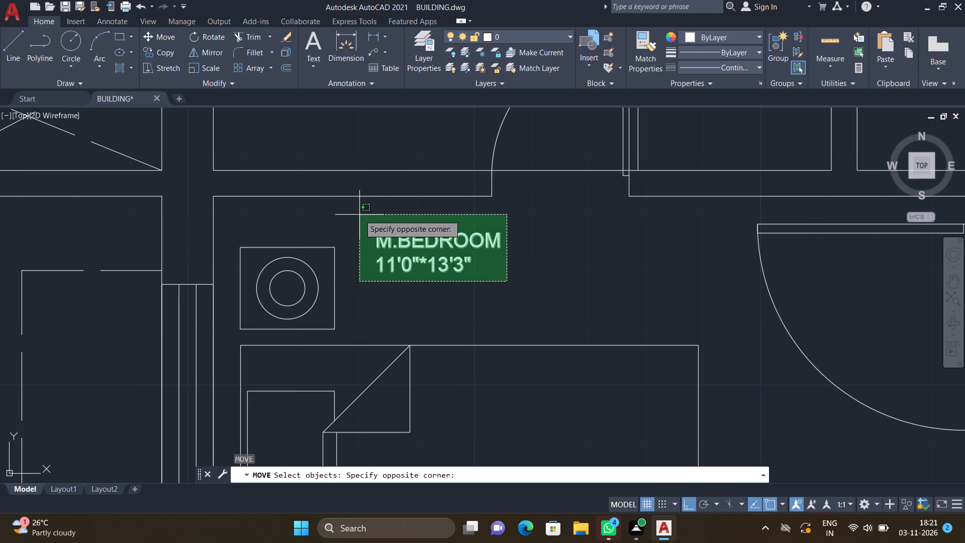
left_click(359, 215)
key("Return")
scroll(372, 283, "up", 2)
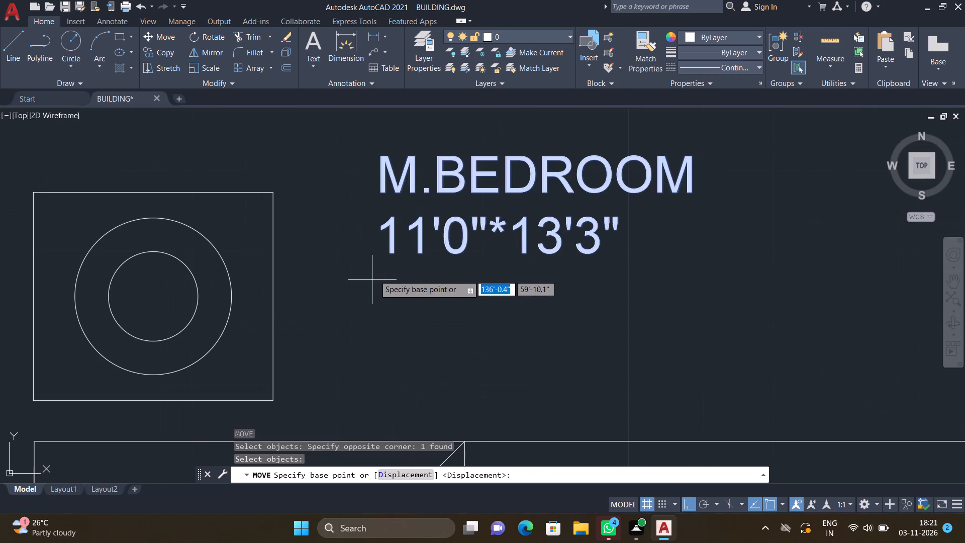
left_click(390, 255)
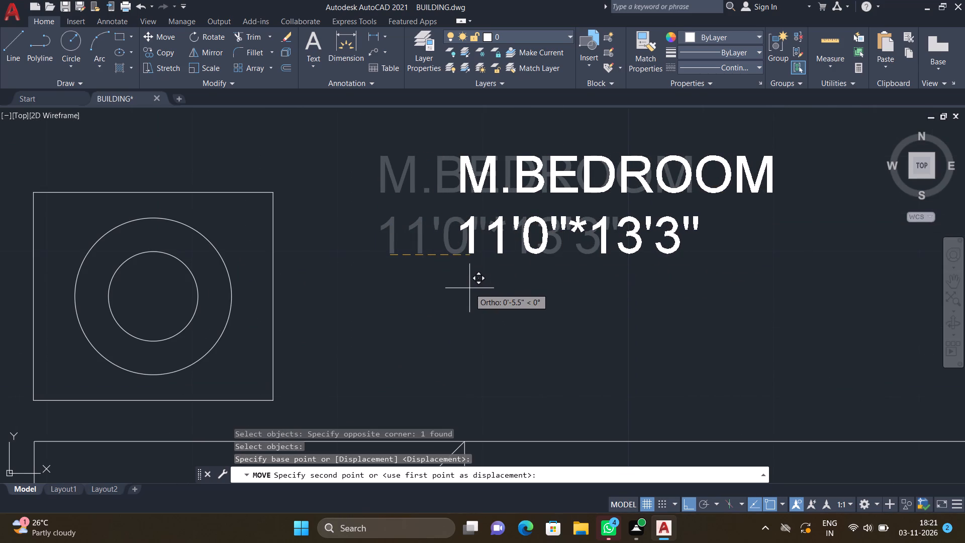
left_click(469, 288)
Add a multiline text label reading D in the upper crossed duct outside the new unit's M.TOILET window.
scroll(444, 271, "down", 3)
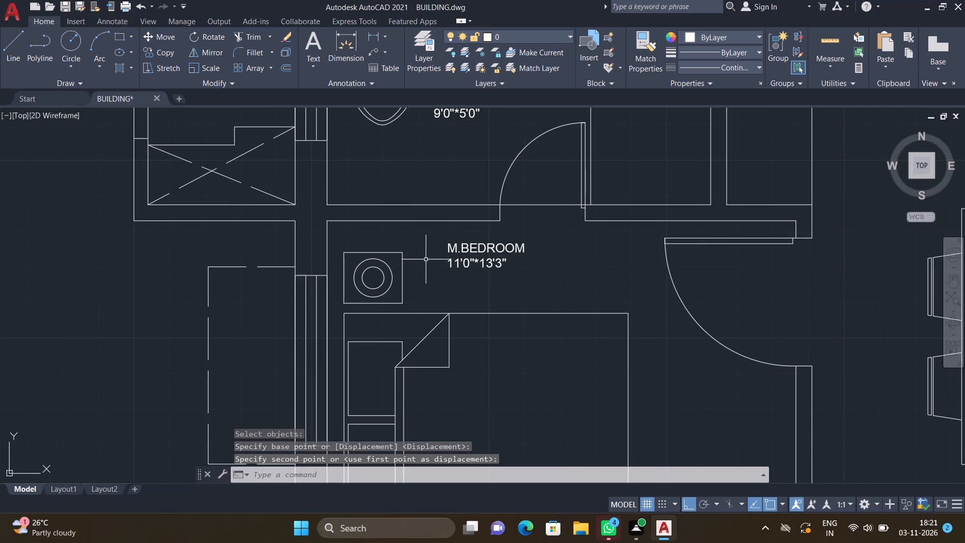
scroll(426, 260, "down", 1)
scroll(373, 235, "down", 1)
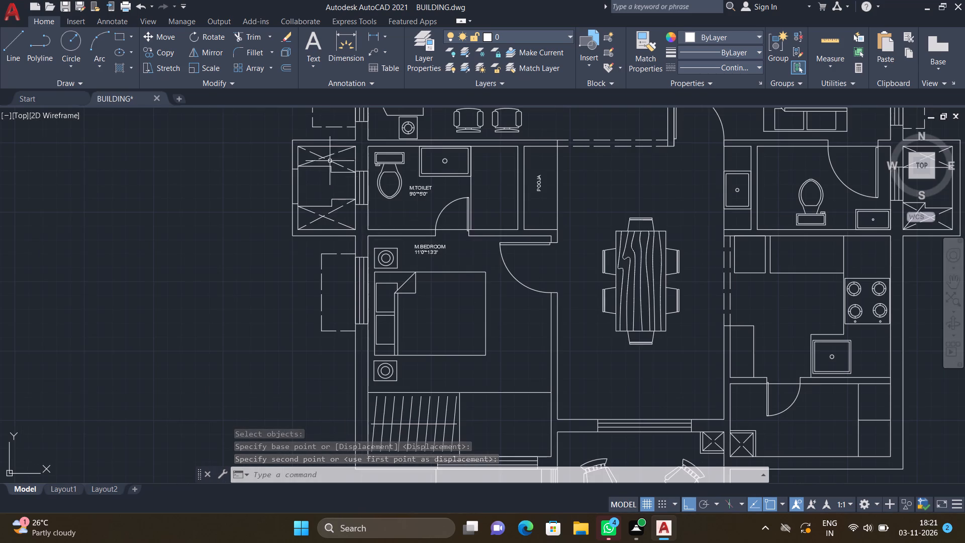
scroll(317, 144, "up", 3)
type("MT")
key("Return")
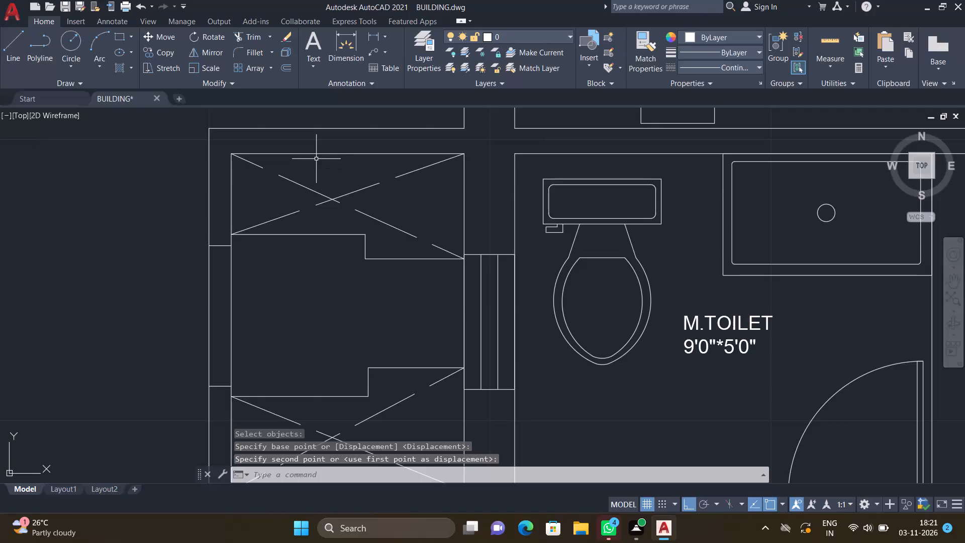
scroll(317, 191, "up", 3)
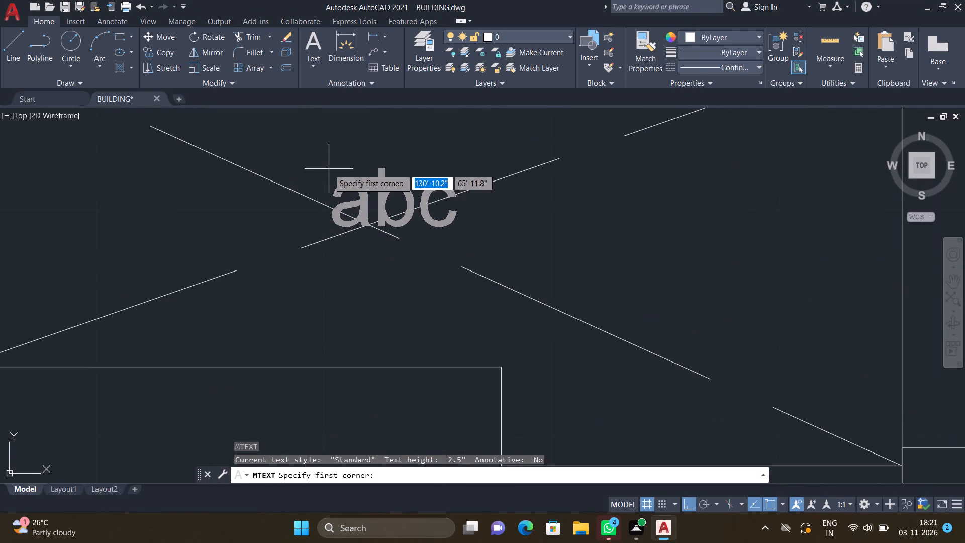
left_click(333, 160)
left_click(406, 197)
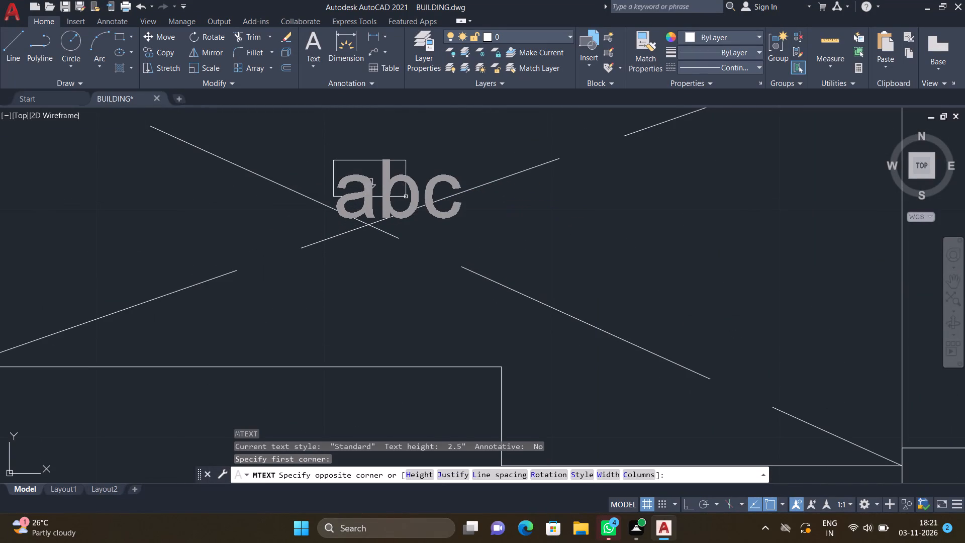
key("d")
key("Return")
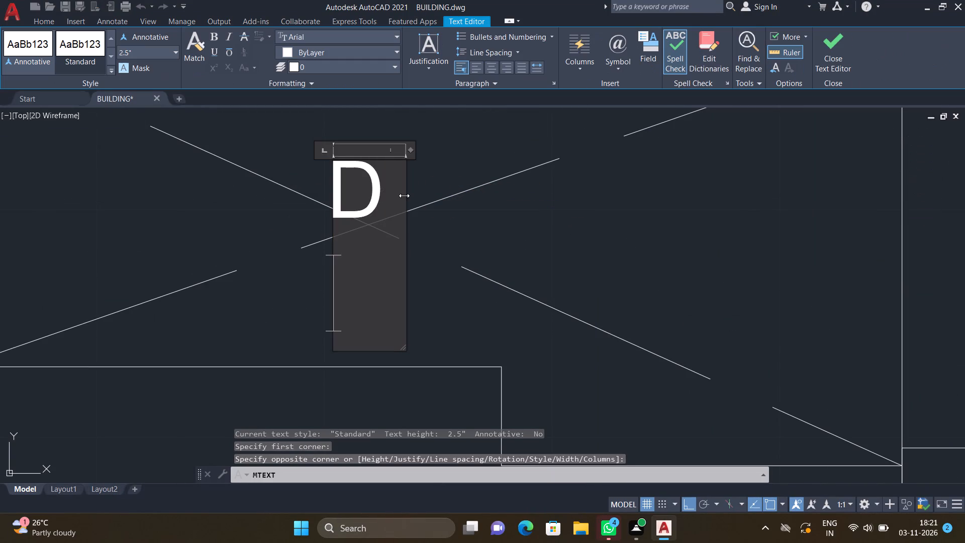
key("Escape")
left_click(517, 263)
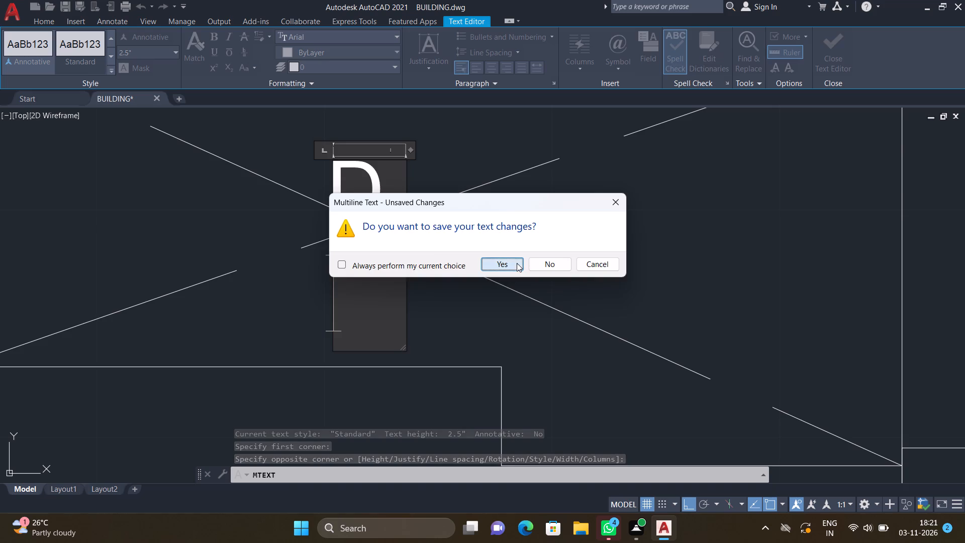
Add a multiline text label reading D in the lower crossed duct outside the M.TOILET window, just below the cross's centre.
scroll(507, 252, "down", 3)
scroll(471, 276, "down", 2)
scroll(472, 371, "up", 2)
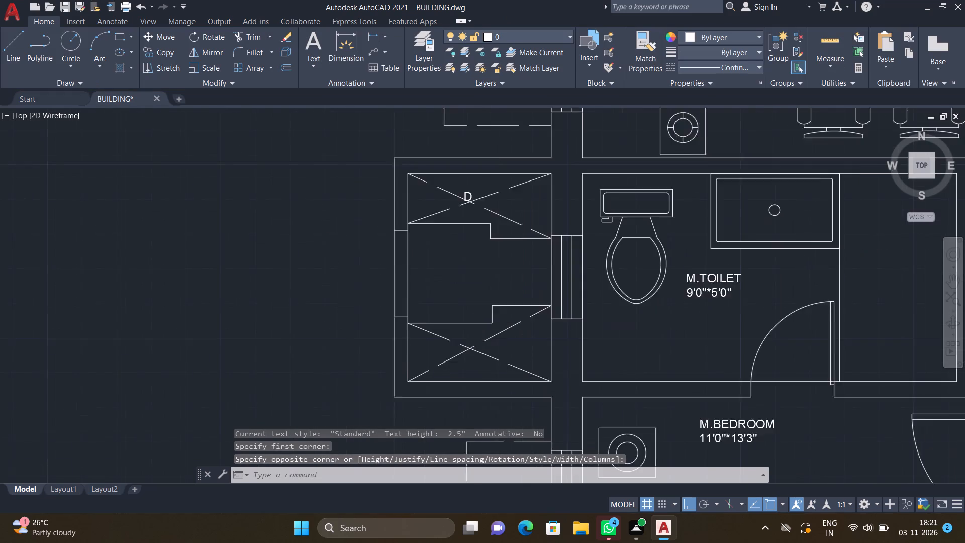
type("MT")
key("Return")
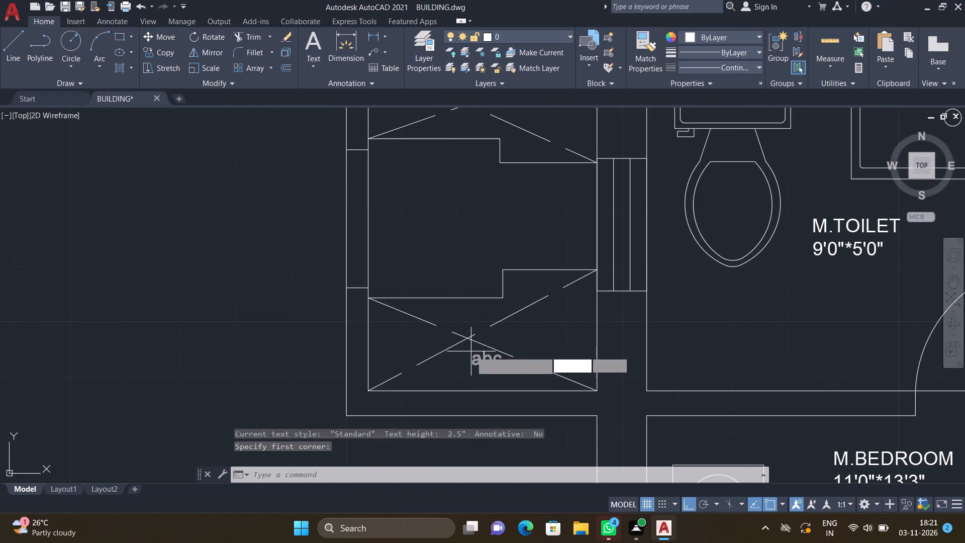
scroll(462, 368, "up", 2)
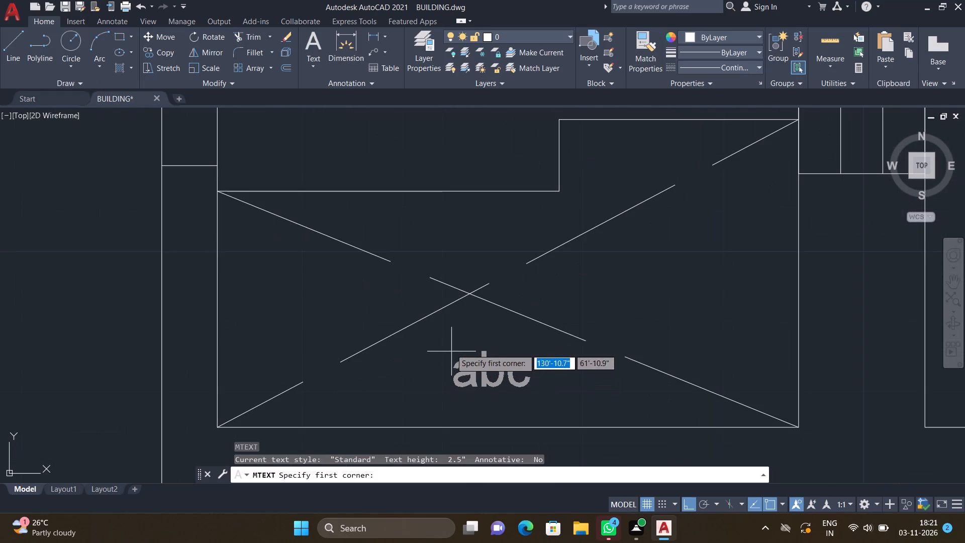
scroll(454, 323, "up", 3)
left_click_drag(441, 279, 444, 290)
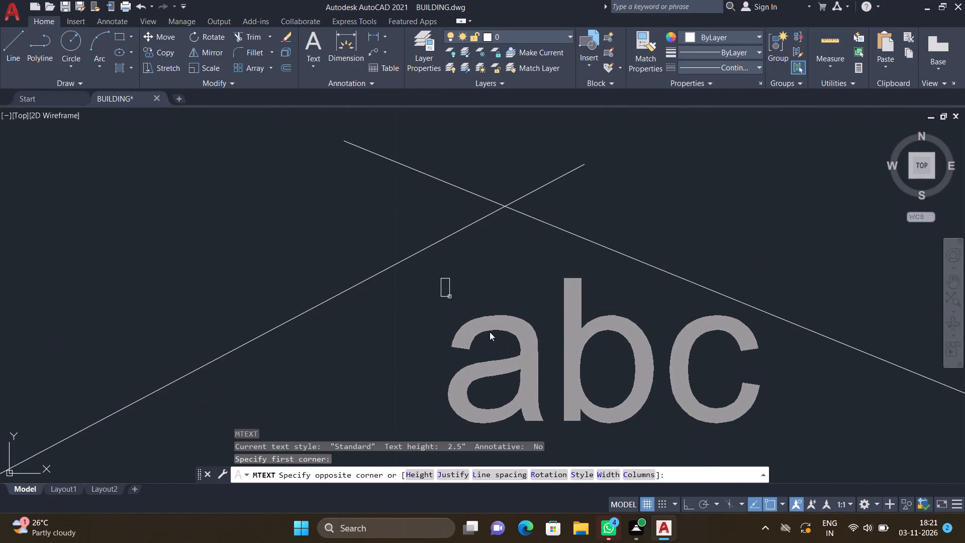
left_click(597, 337)
key("d")
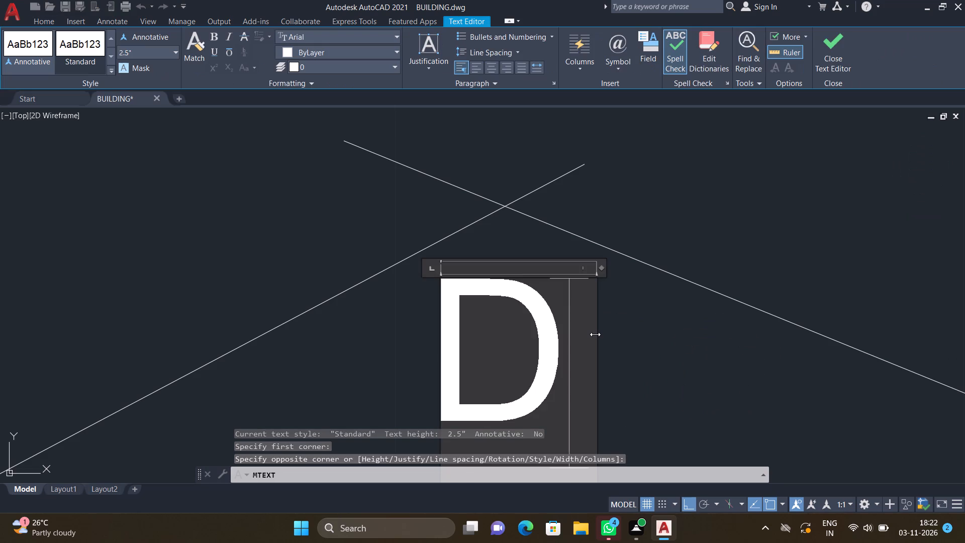
key("Return")
key("Escape")
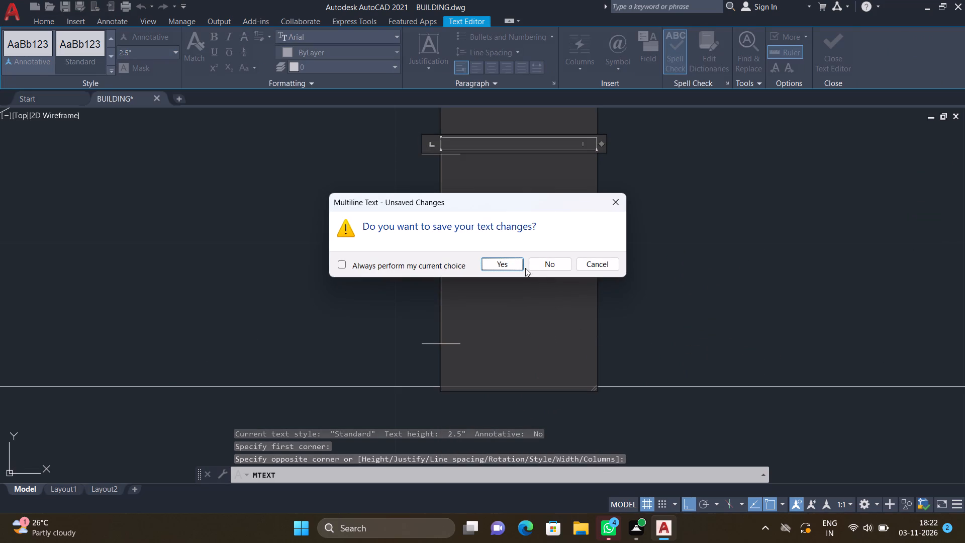
left_click(514, 262)
Add a multiline text label reading D at the centre of the crossed duct in the new unit's balcony corner.
scroll(514, 262, "down", 6)
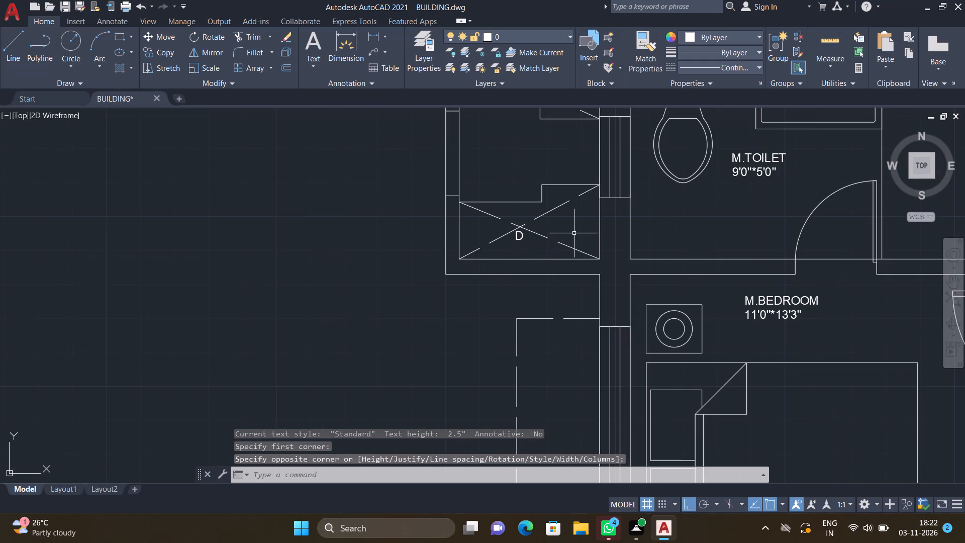
scroll(575, 245, "down", 2)
scroll(528, 258, "down", 2)
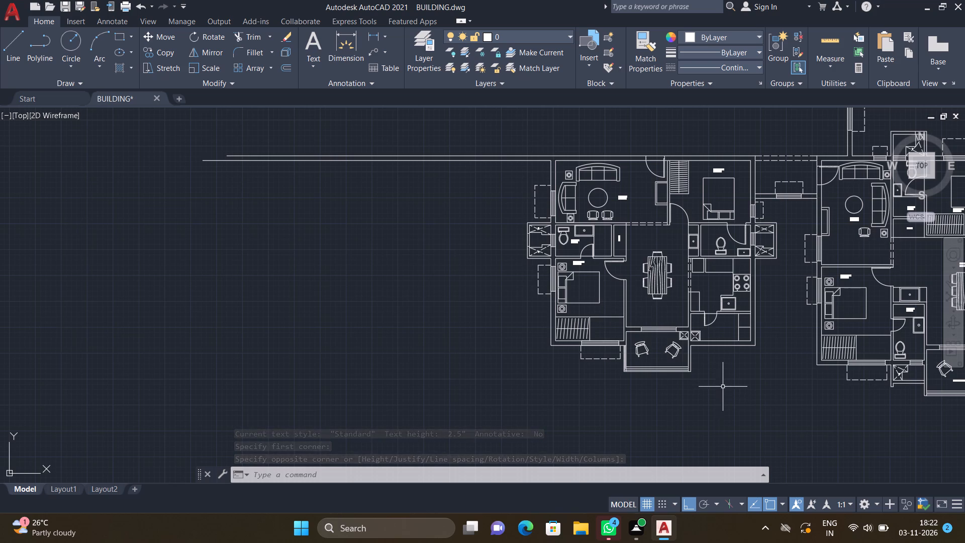
scroll(673, 351, "up", 3)
scroll(710, 288, "up", 3)
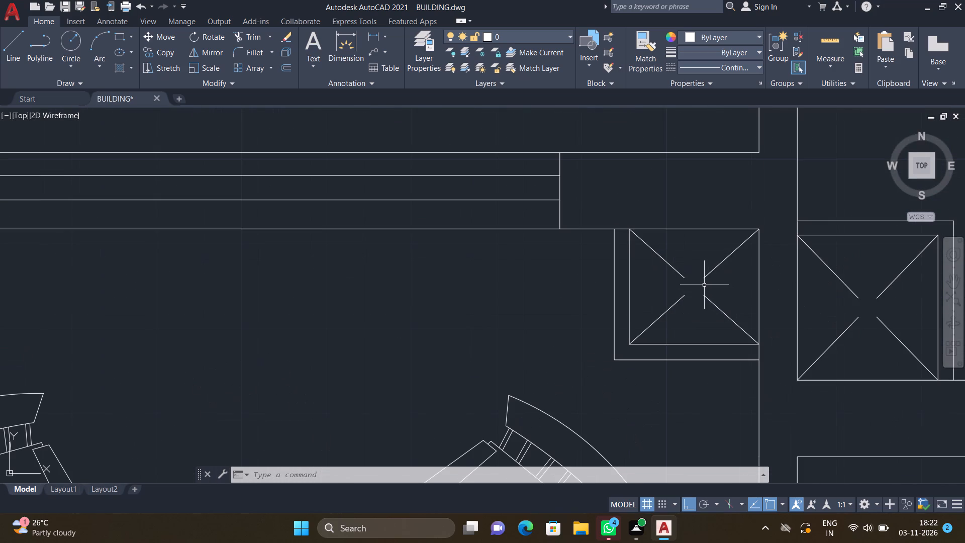
type("MT")
key("Return")
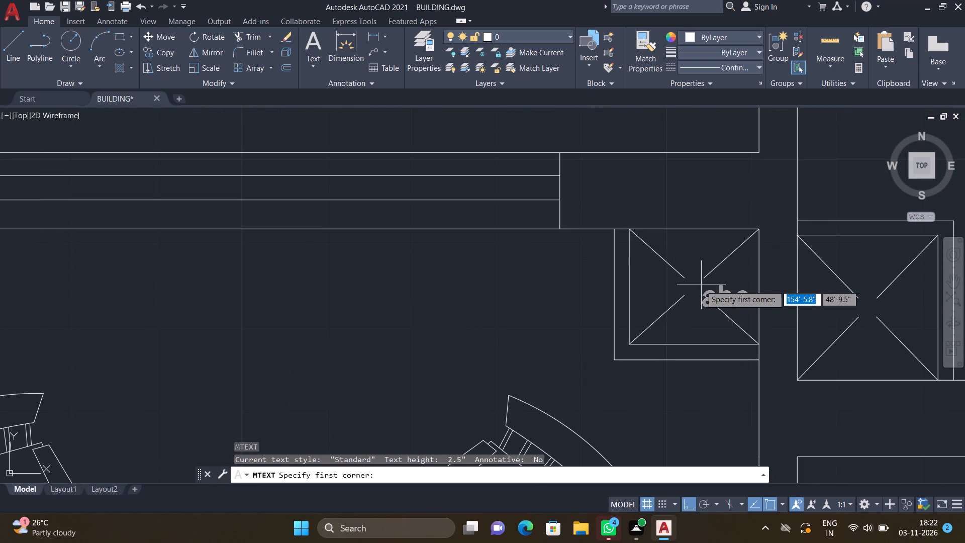
scroll(693, 286, "up", 3)
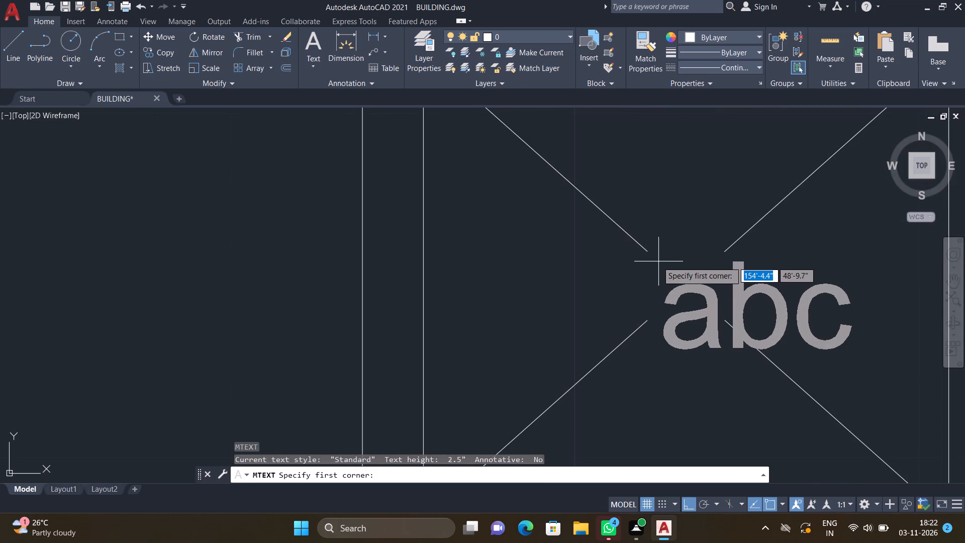
left_click_drag(657, 260, 658, 270)
left_click(717, 327)
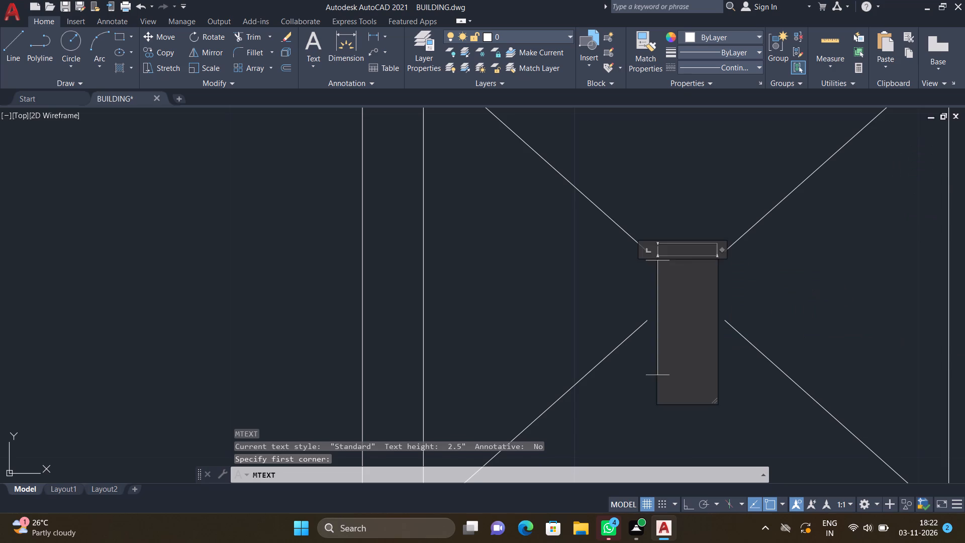
key("d")
key("Return")
key("Escape")
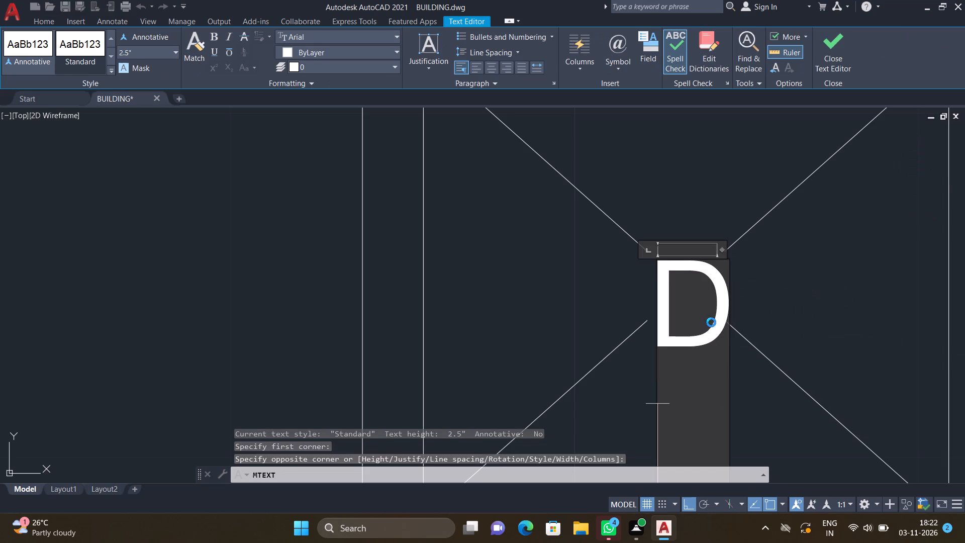
left_click(511, 265)
Add a multiline text label reading 5'8" WIDE BALCONY below the two chairs in the new unit's balcony.
scroll(511, 267, "down", 4)
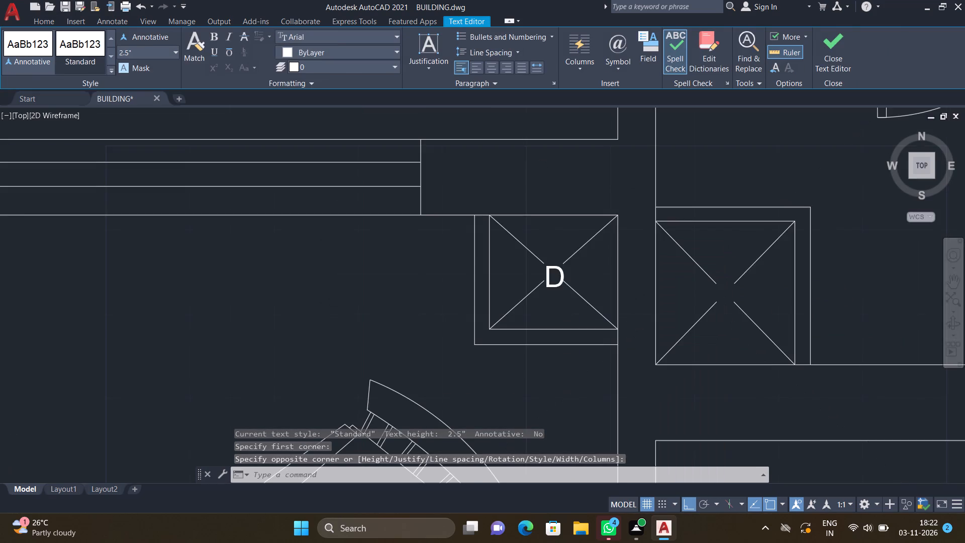
scroll(448, 307, "down", 3)
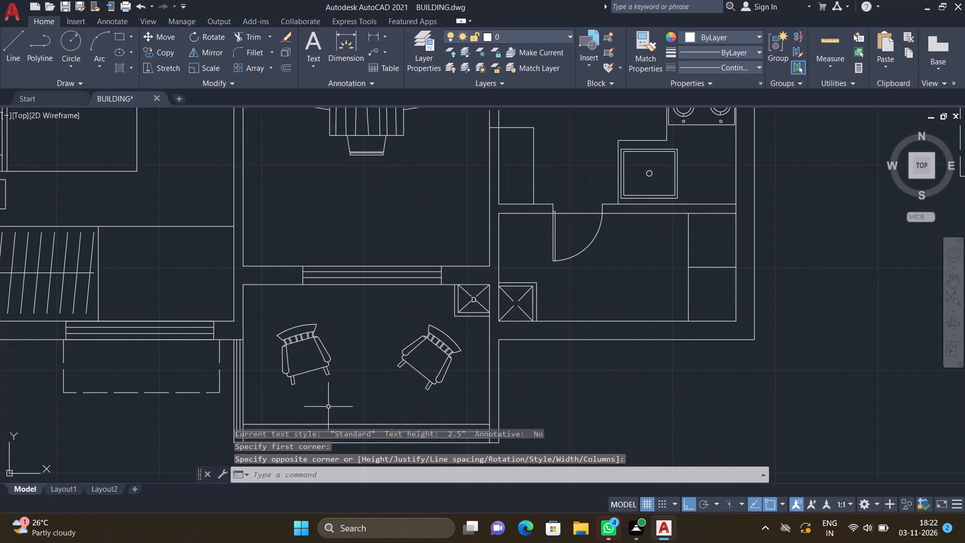
scroll(328, 407, "up", 3)
type("MT")
key("Return")
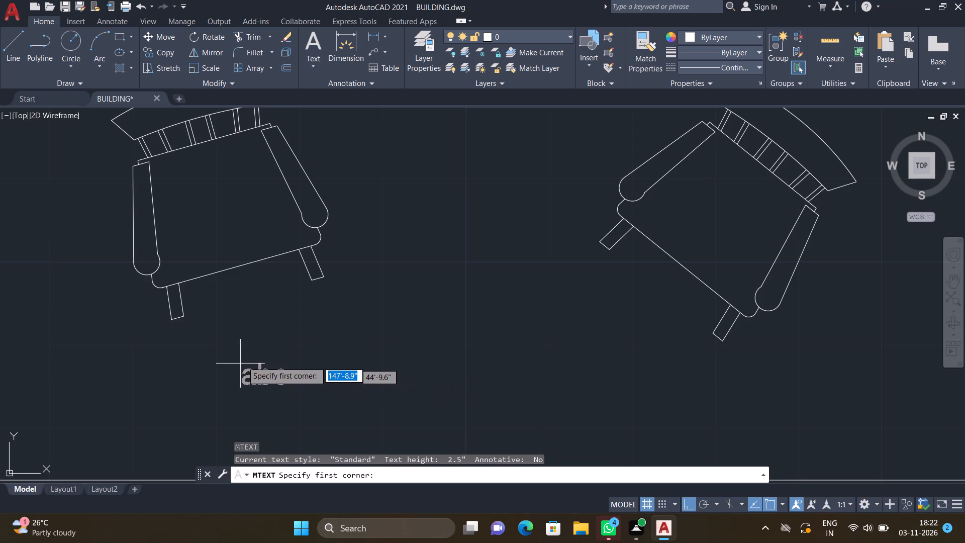
left_click_drag(251, 355, 263, 364)
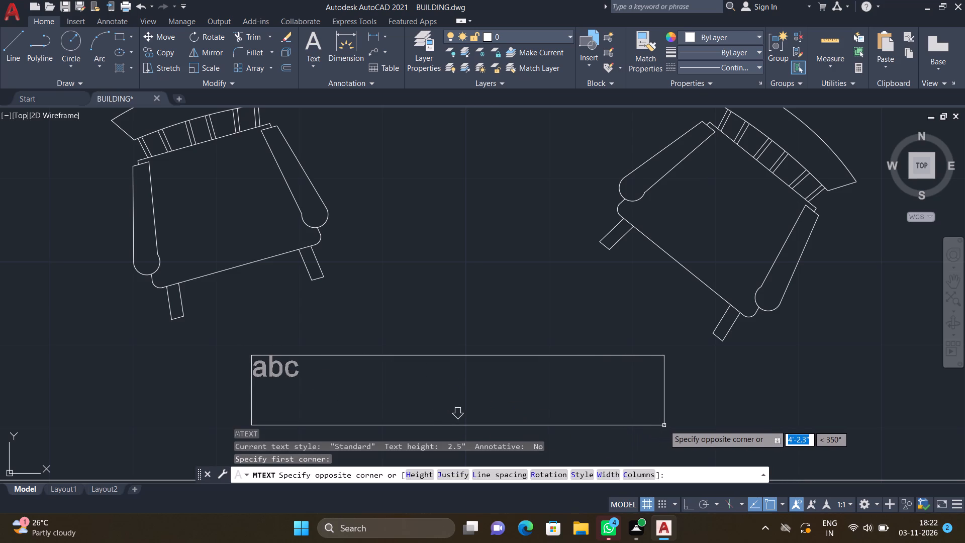
left_click(664, 424)
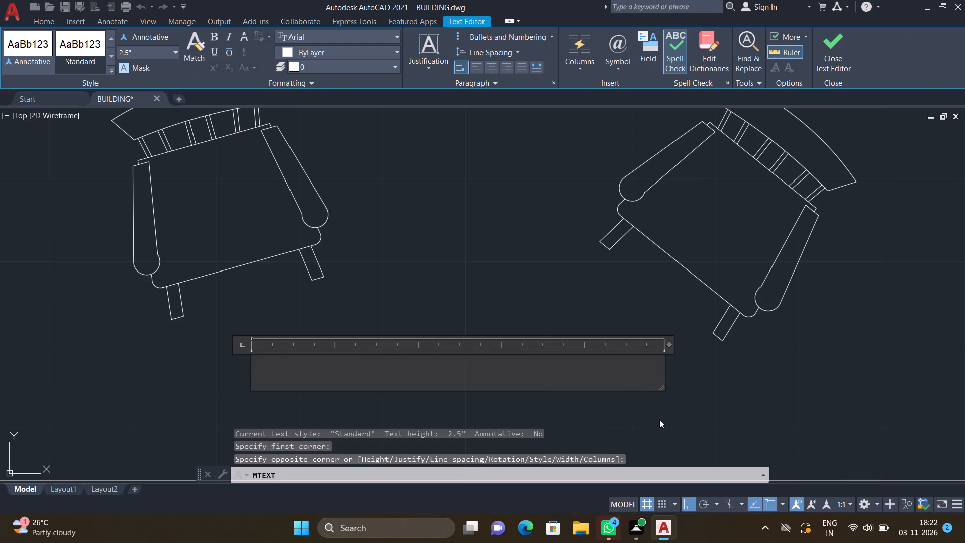
type("5'8\"")
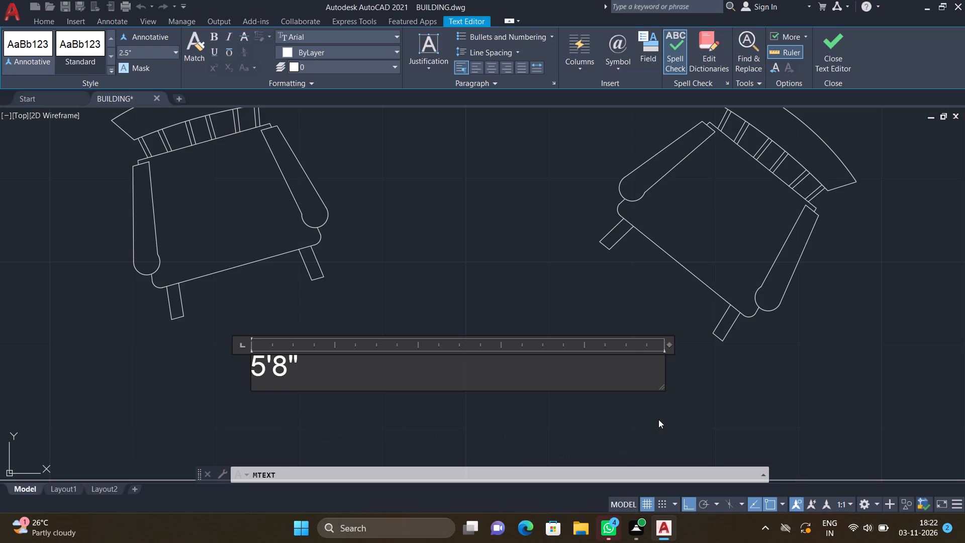
key("space")
type("WIDE")
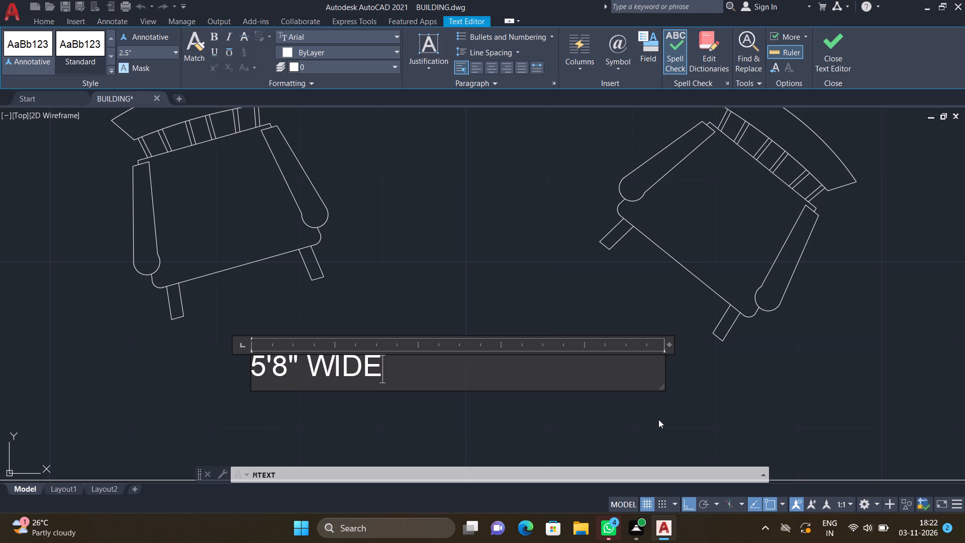
key("space")
type("BALCONY")
key("Return")
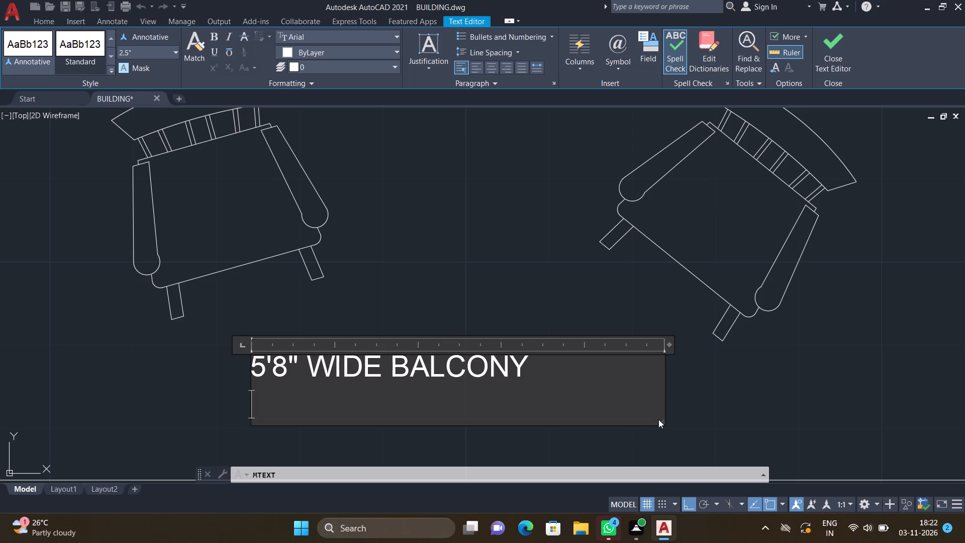
key("Escape")
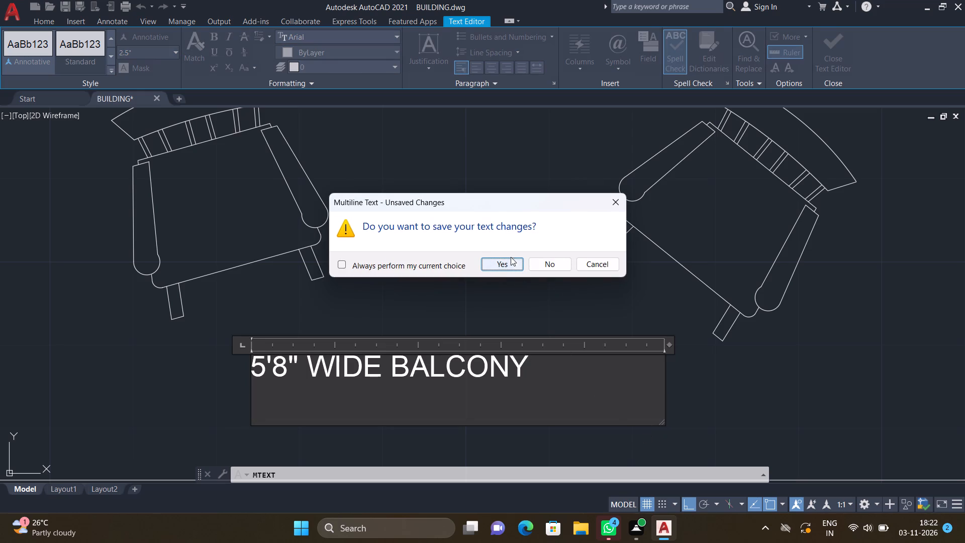
left_click(505, 268)
Move the 5'8" WIDE BALCONY label horizontally to the right, near the middle of the balcony's width.
scroll(506, 255, "down", 2)
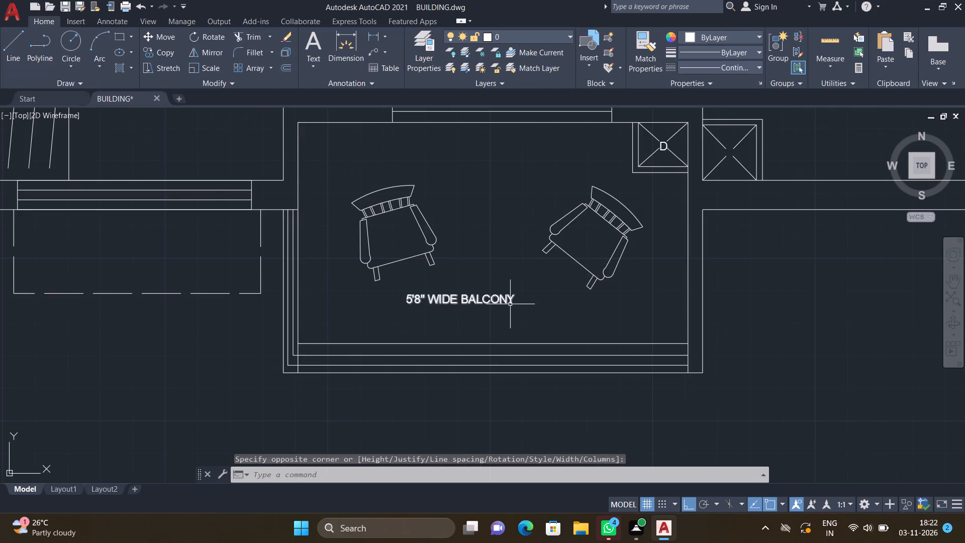
scroll(510, 304, "up", 3)
key("m")
key("Return")
left_click_drag(536, 322, 535, 322)
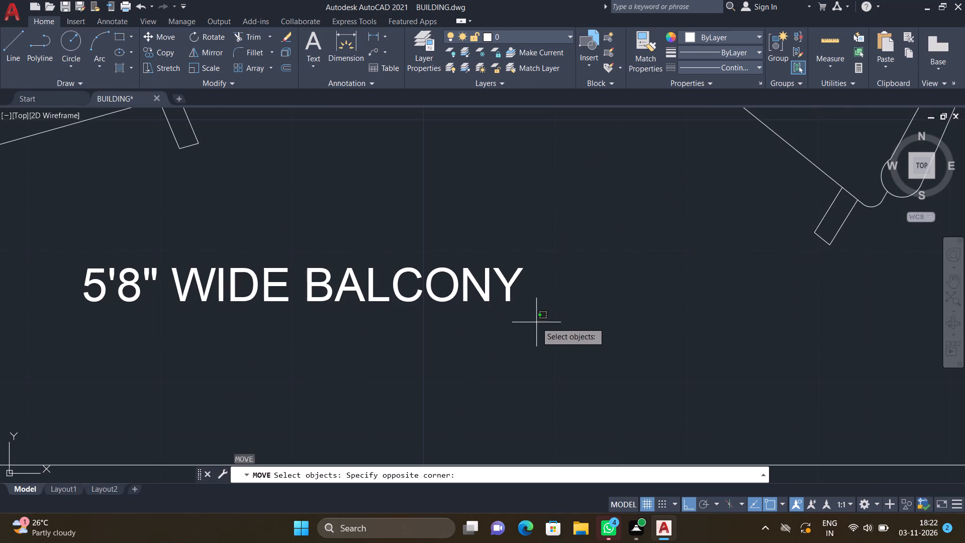
left_click_drag(535, 322, 528, 317)
left_click(73, 210)
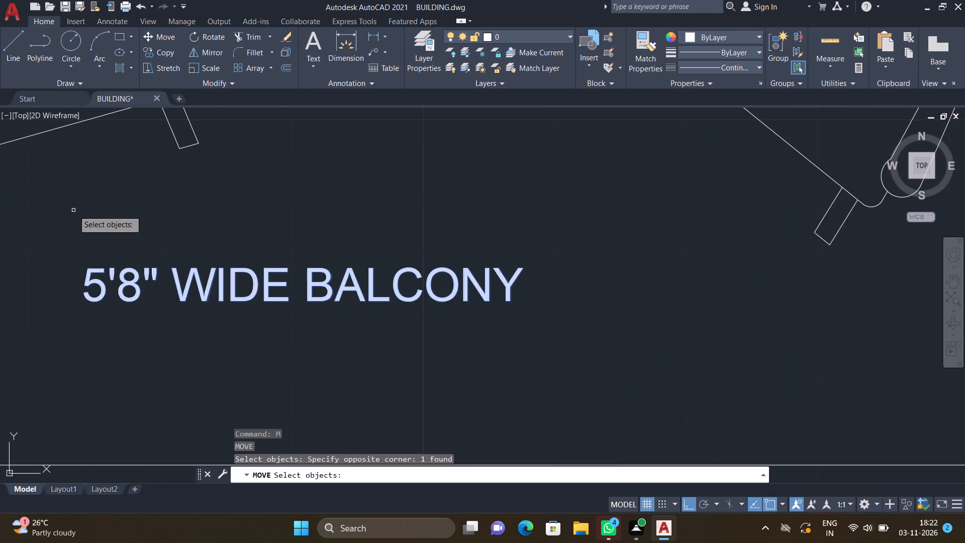
key("Return")
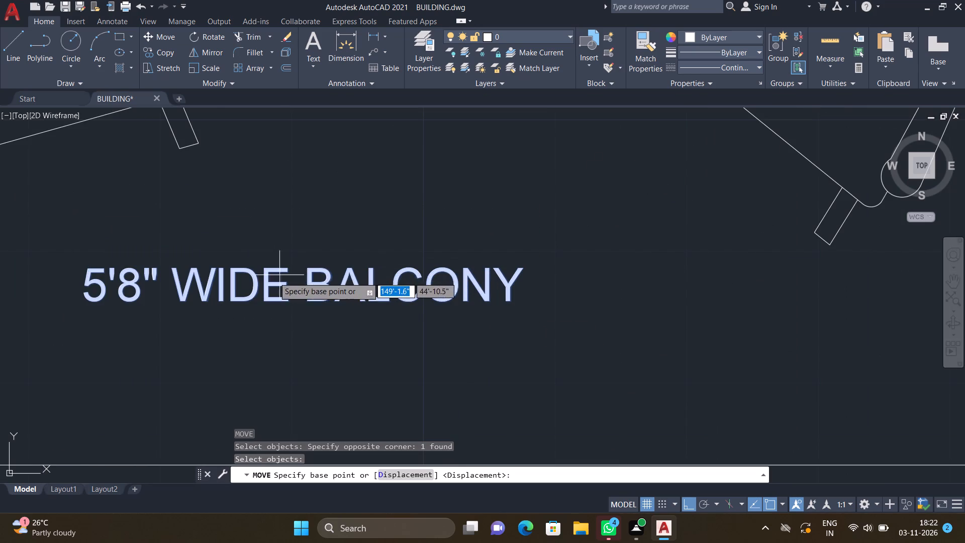
left_click(88, 266)
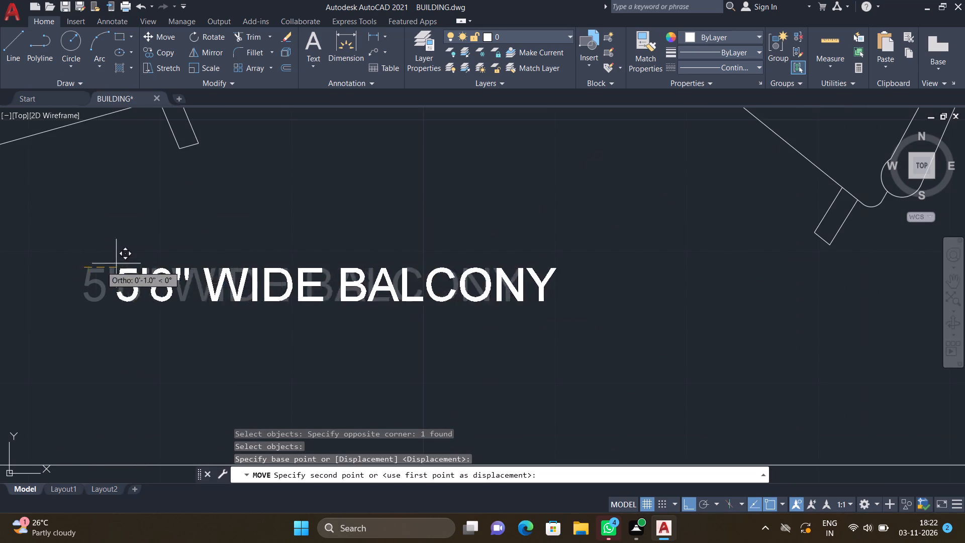
left_click(263, 252)
Add a two-line multiline text label reading LIVING/DINING and 10'0"*17'0" in the open space above the new unit's dining table.
scroll(292, 242, "down", 3)
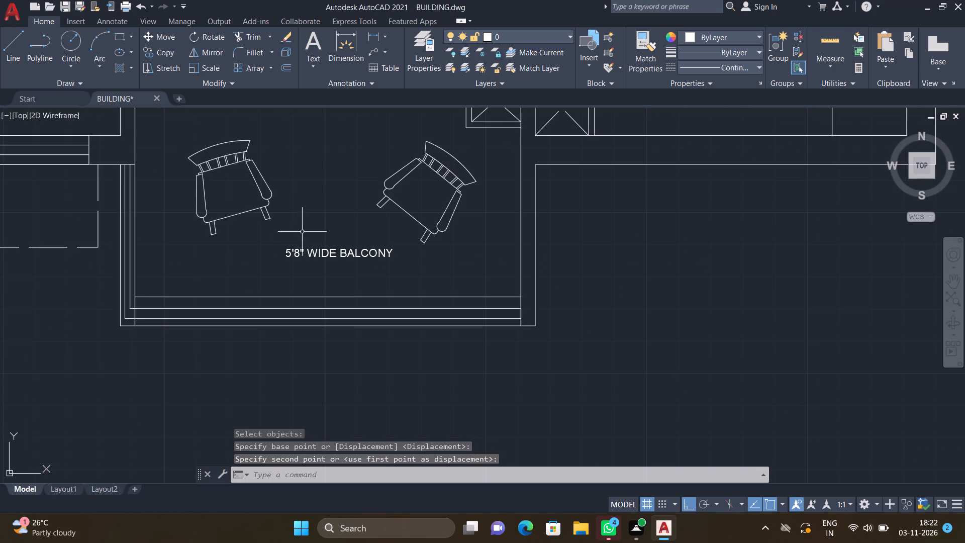
scroll(291, 210, "down", 4)
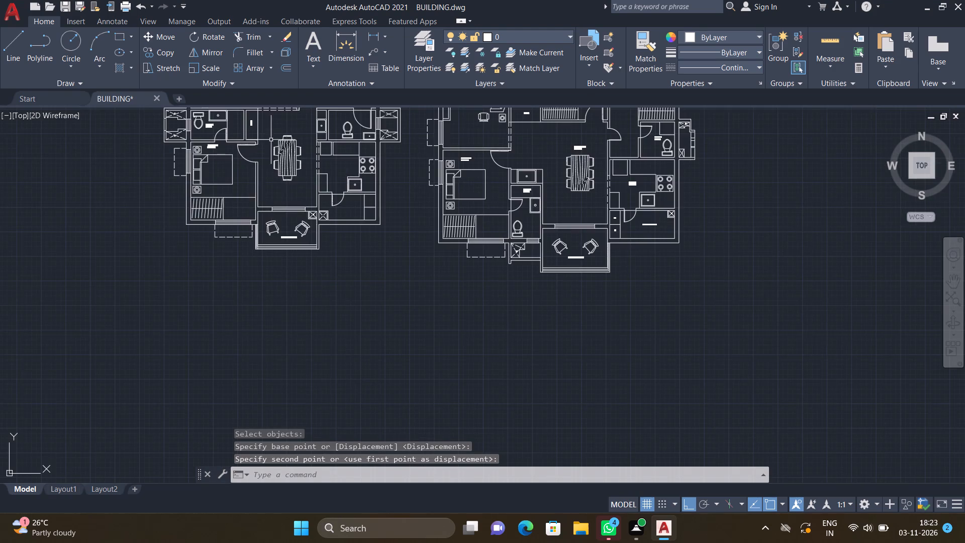
scroll(266, 117, "up", 5)
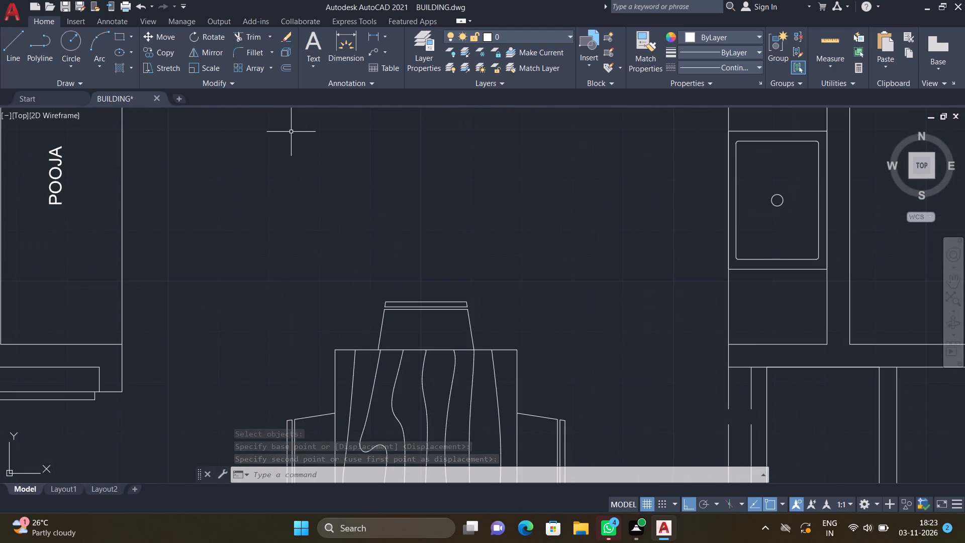
type("MT")
key("Return")
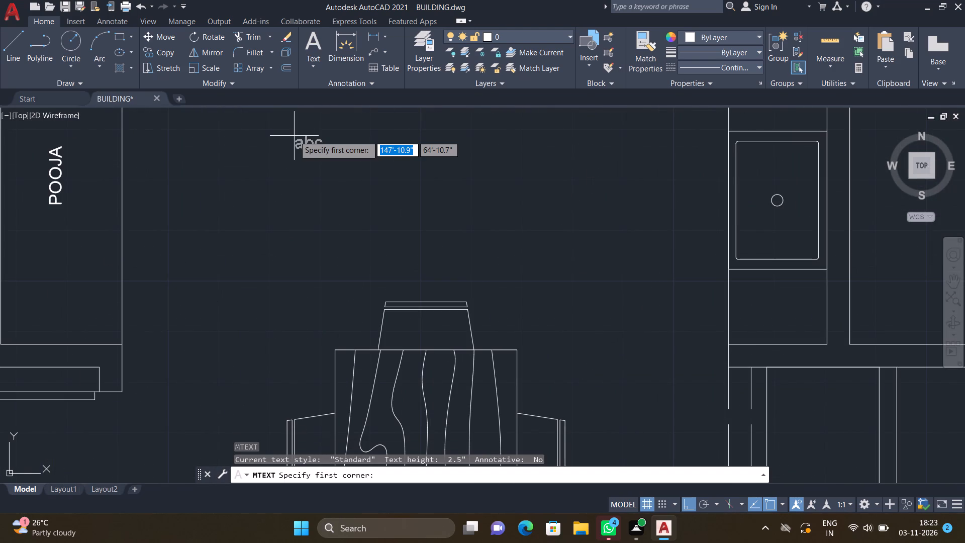
left_click(278, 188)
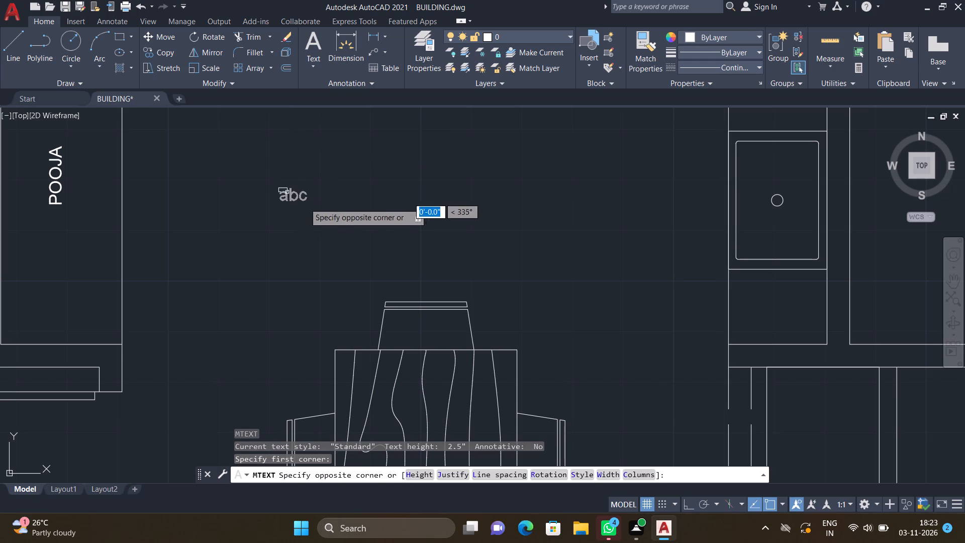
left_click(639, 261)
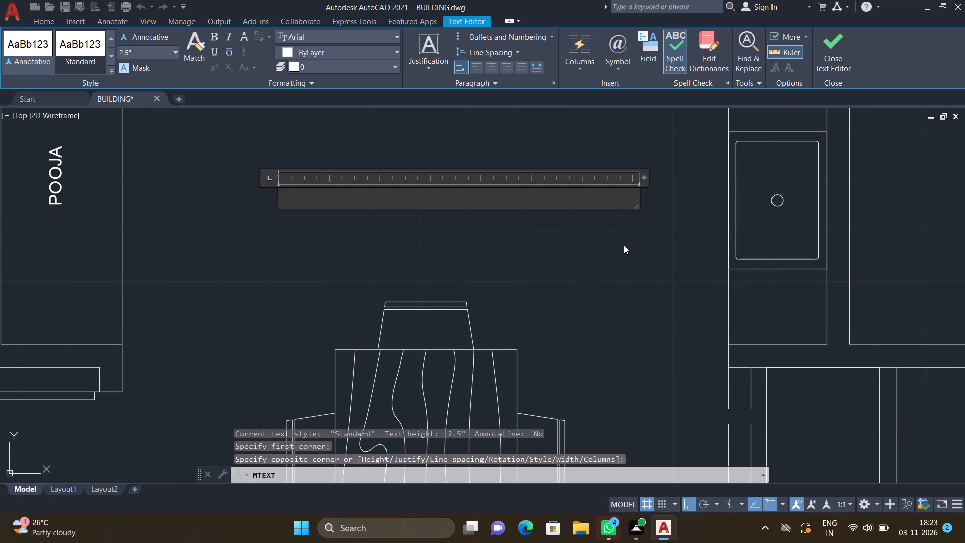
type("LIVING")
key("slash")
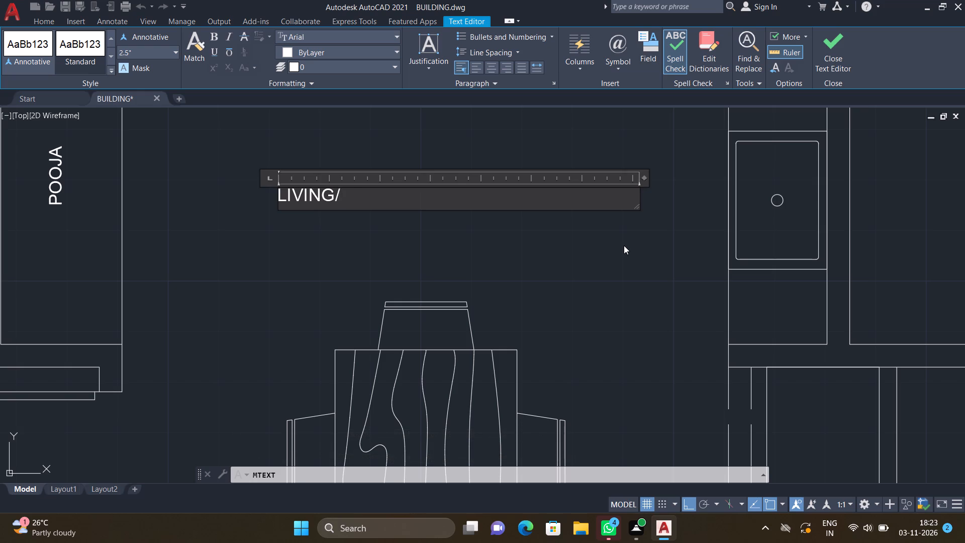
type("DINING")
key("Return")
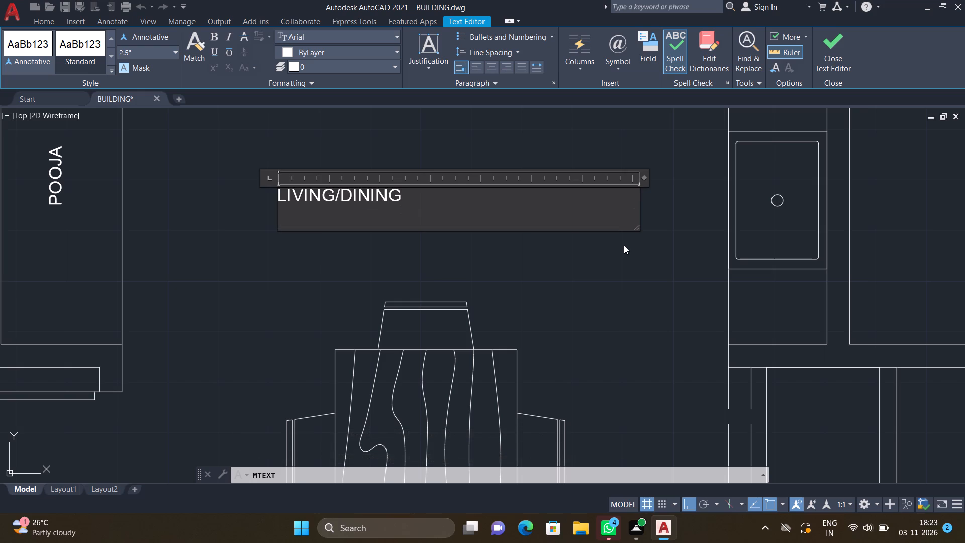
type("10'")
type("0\"")
key("asterisk")
type("17'")
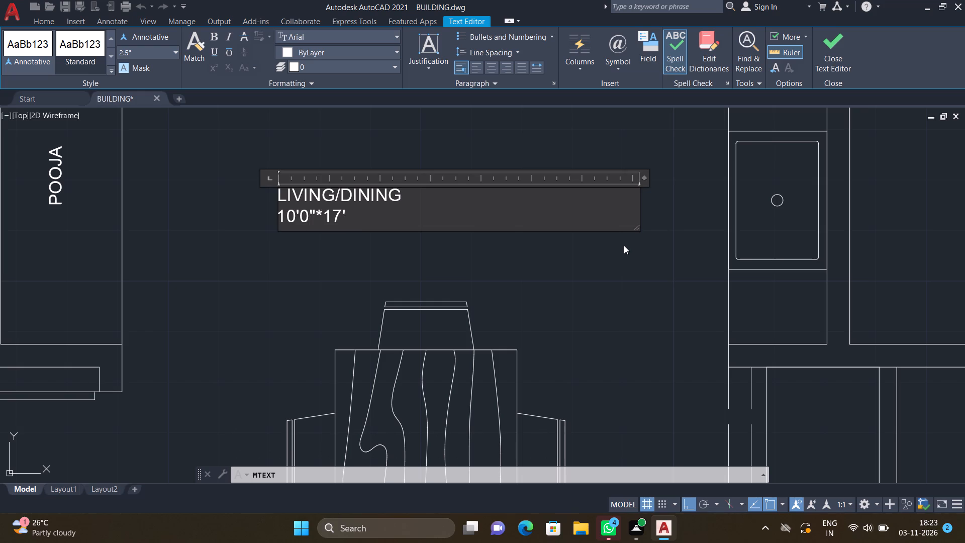
type("0\"")
key("Return")
key("Escape")
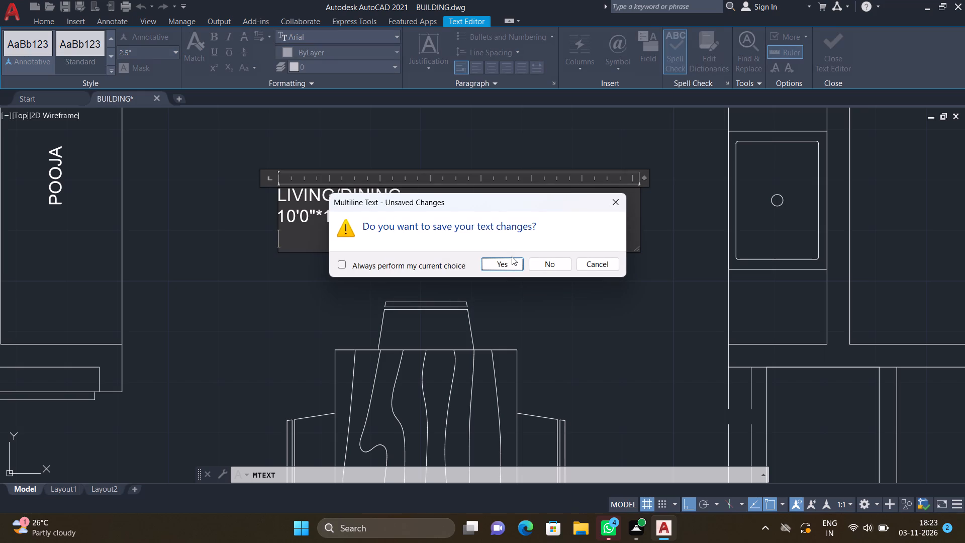
left_click(504, 267)
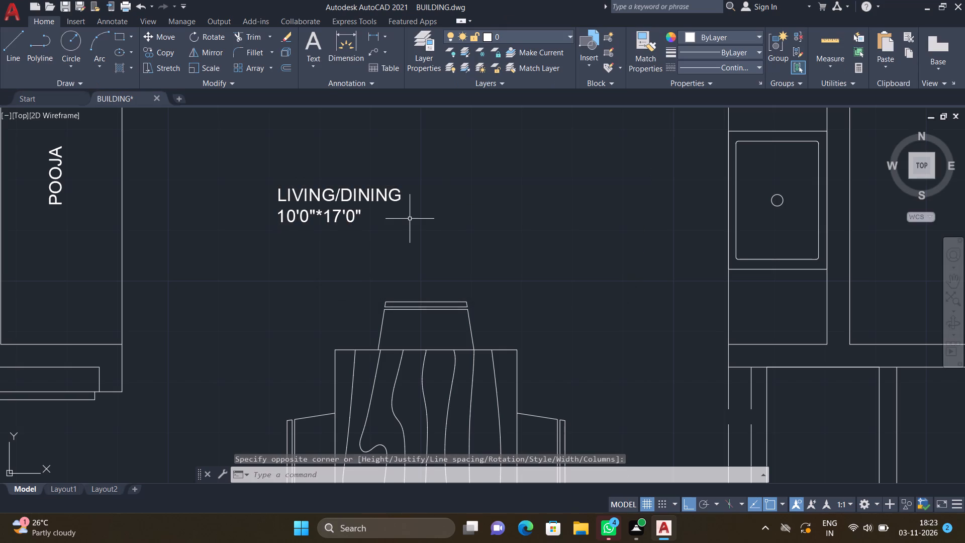
Move the LIVING/DINING label horizontally to the right by about 1'-10", so it sits above the dining table.
key("m")
key("Return")
left_click_drag(420, 244, 405, 230)
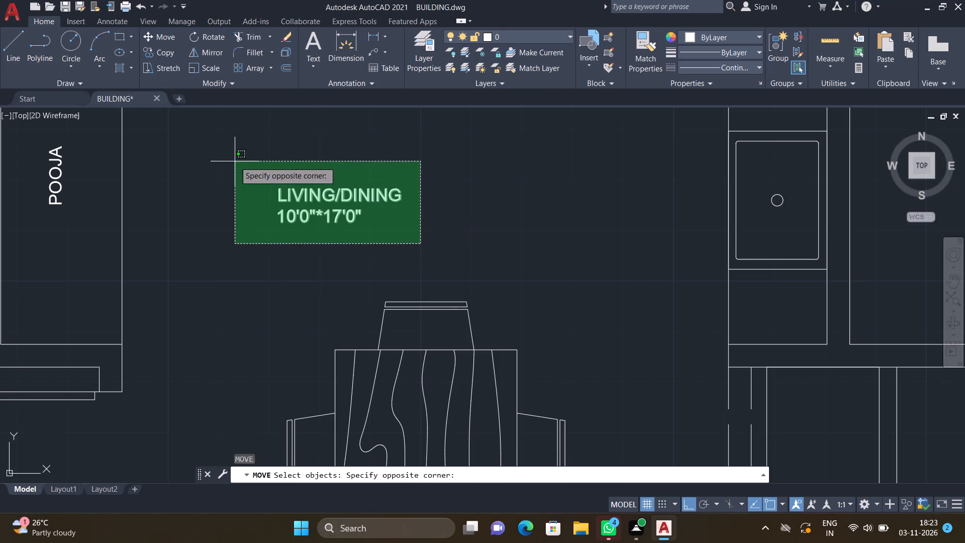
left_click(235, 161)
key("Return")
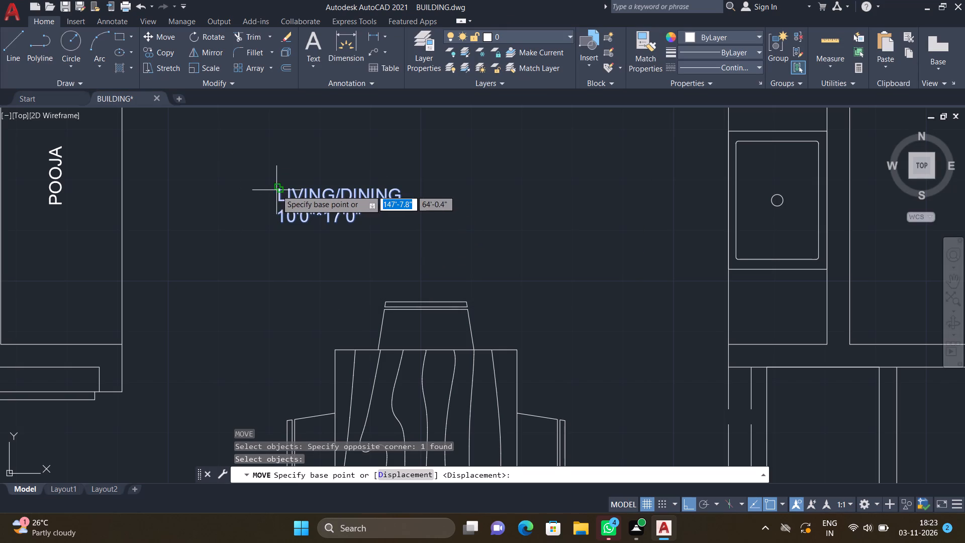
left_click(279, 190)
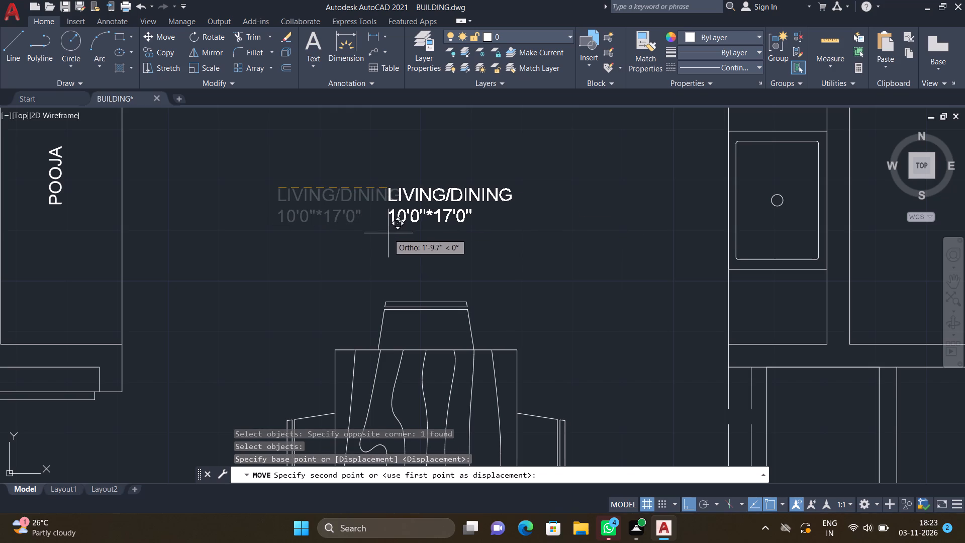
left_click(389, 233)
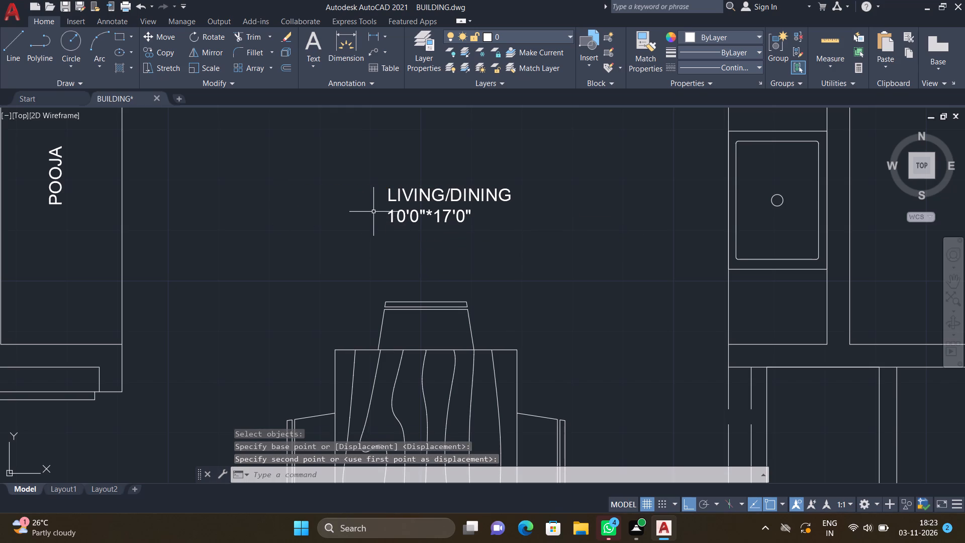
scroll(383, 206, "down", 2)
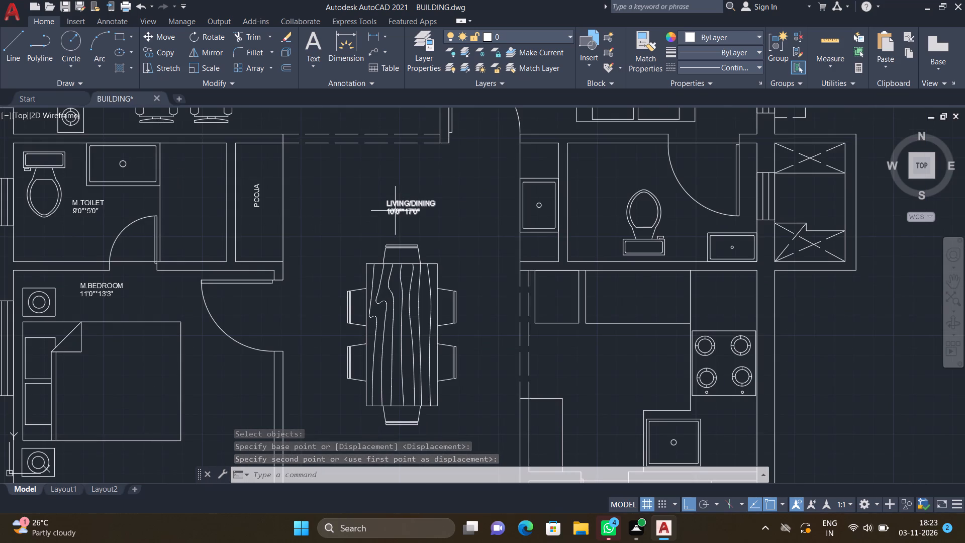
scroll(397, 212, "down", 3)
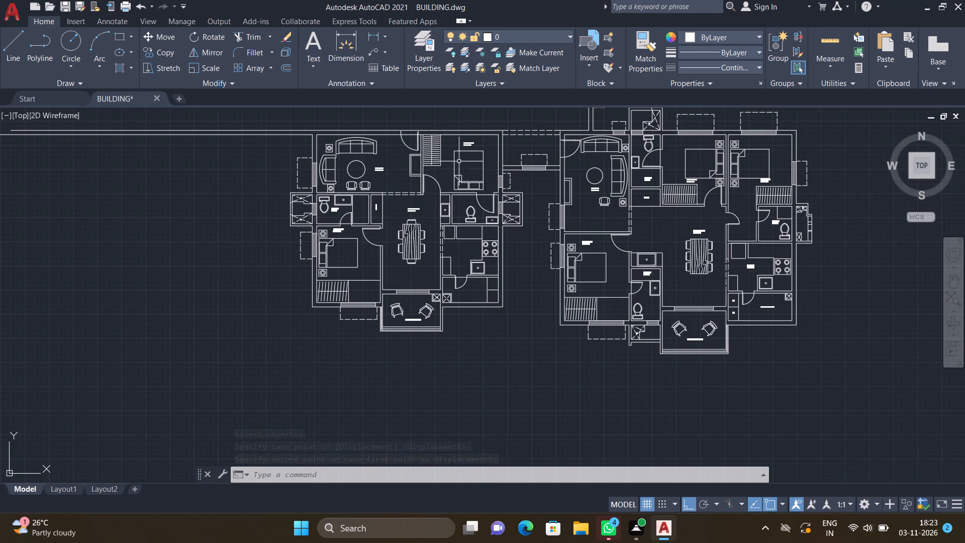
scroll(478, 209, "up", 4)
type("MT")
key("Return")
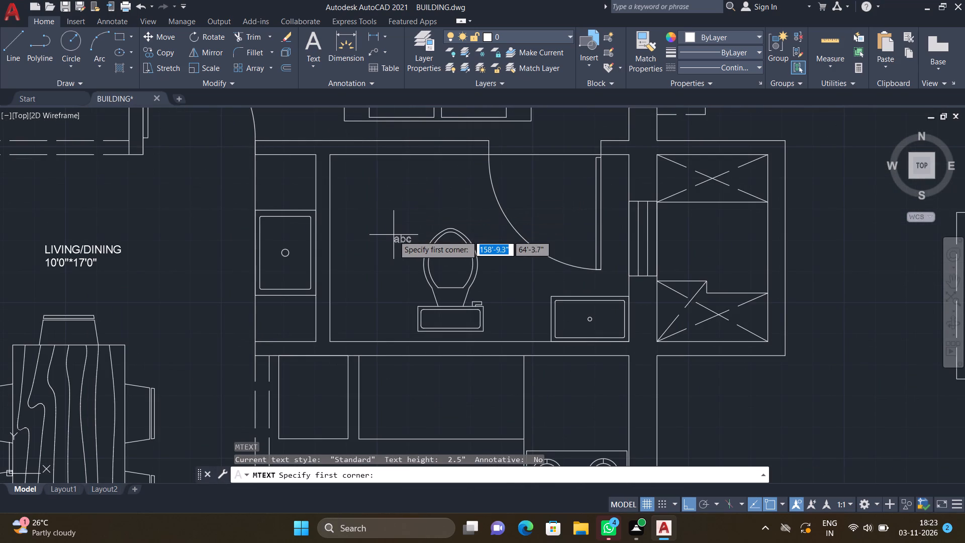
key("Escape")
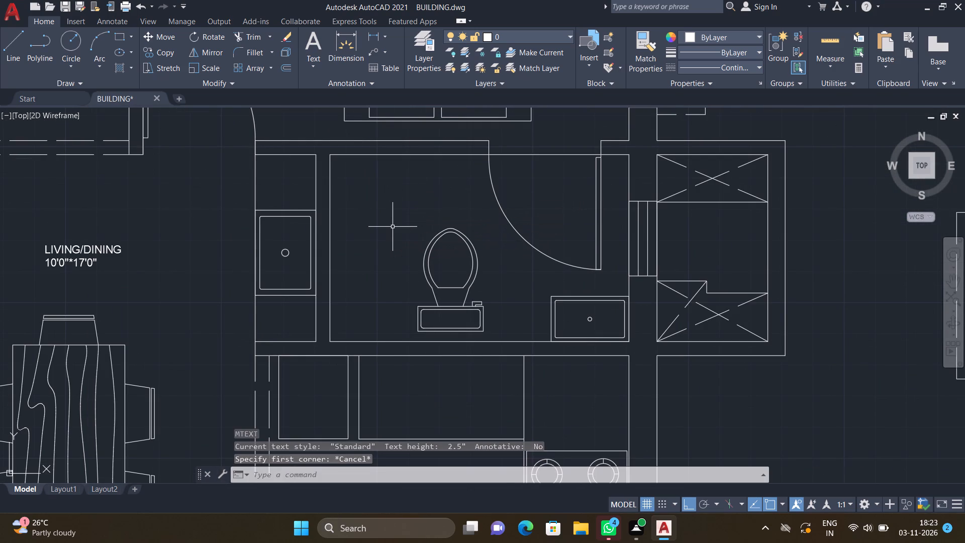
Draw a vertical line between the upper and lower inner walls of the toilet above the kitchen, just left of the WC.
key("l")
key("Return")
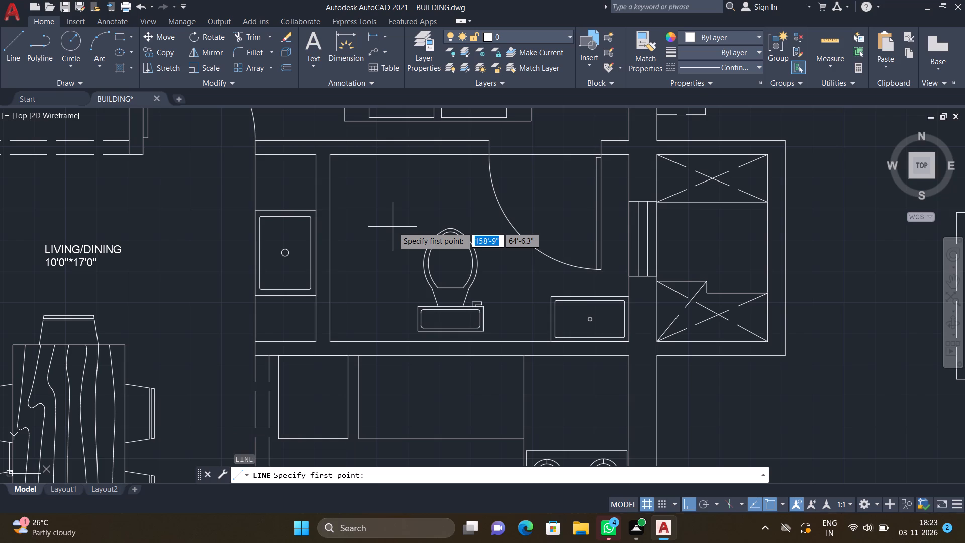
scroll(399, 191, "up", 1)
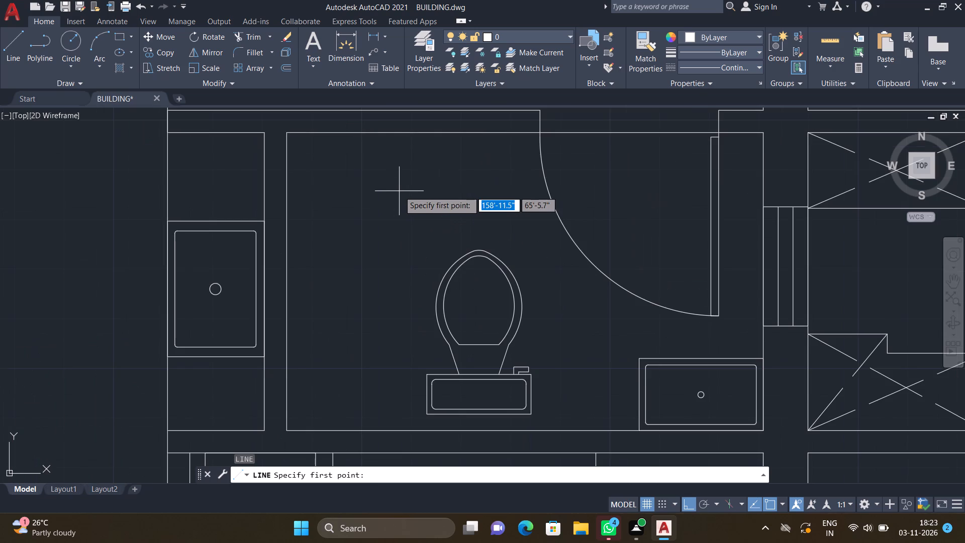
left_click(399, 134)
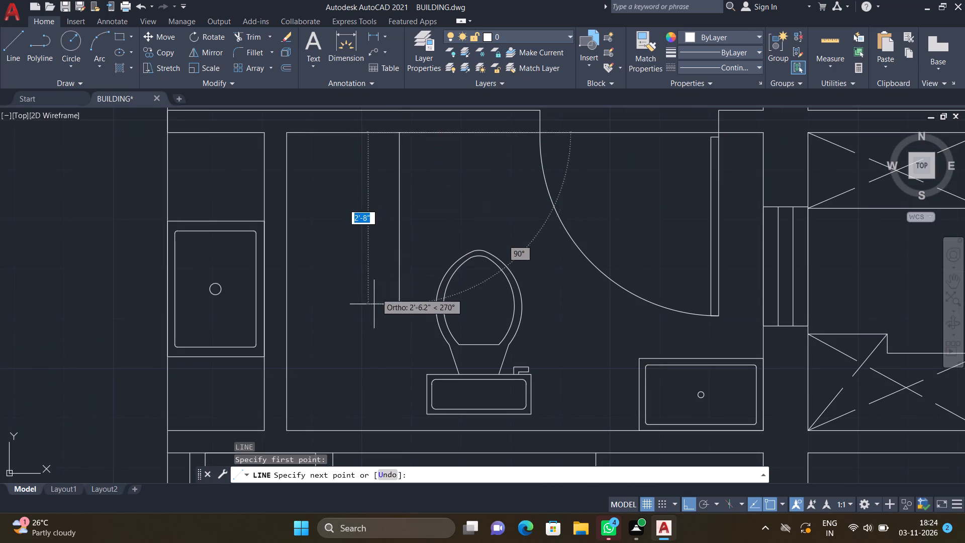
left_click(400, 430)
key("Return")
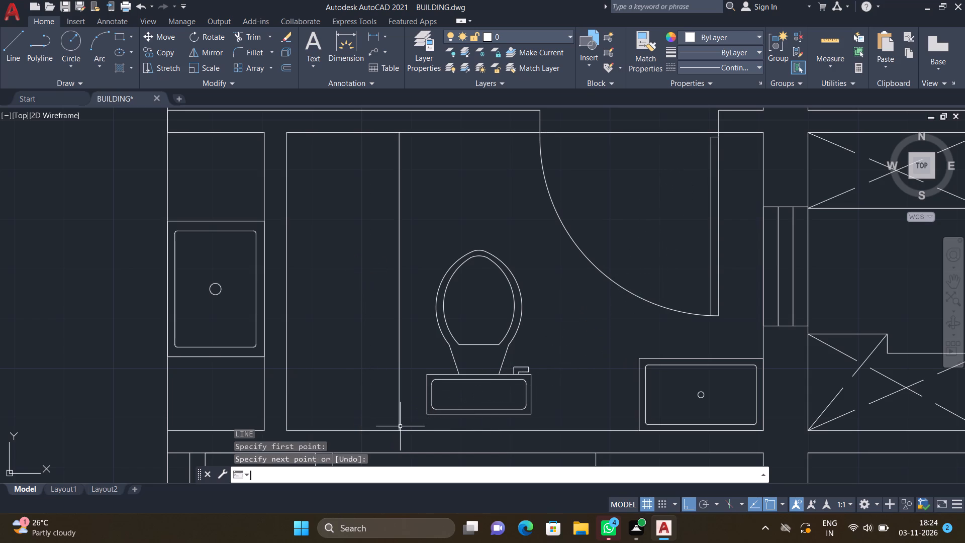
Add a two-line multiline text label reading TOILET-1 and 8'0"*5'0" above the WC in the toilet above the kitchen.
scroll(407, 408, "down", 2)
scroll(425, 322, "up", 3)
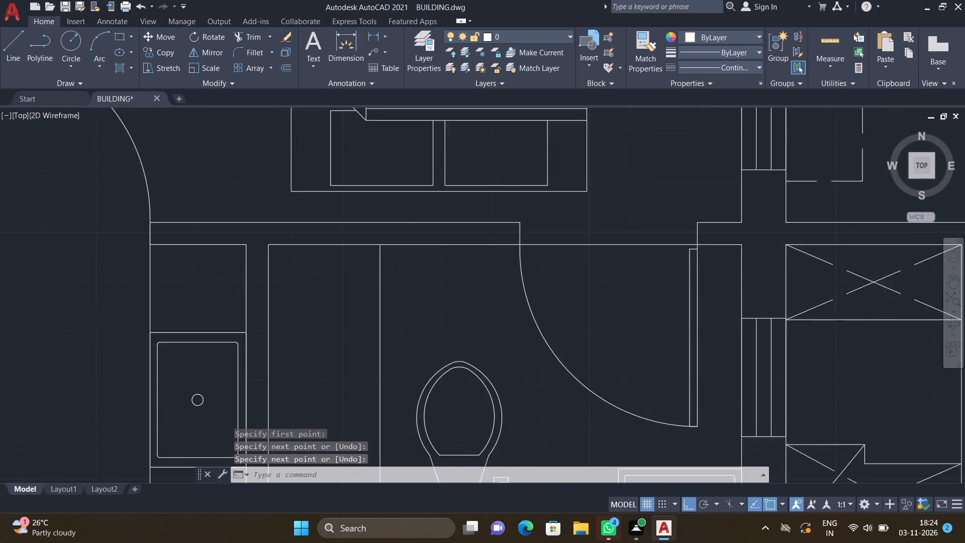
type("MT")
key("Return")
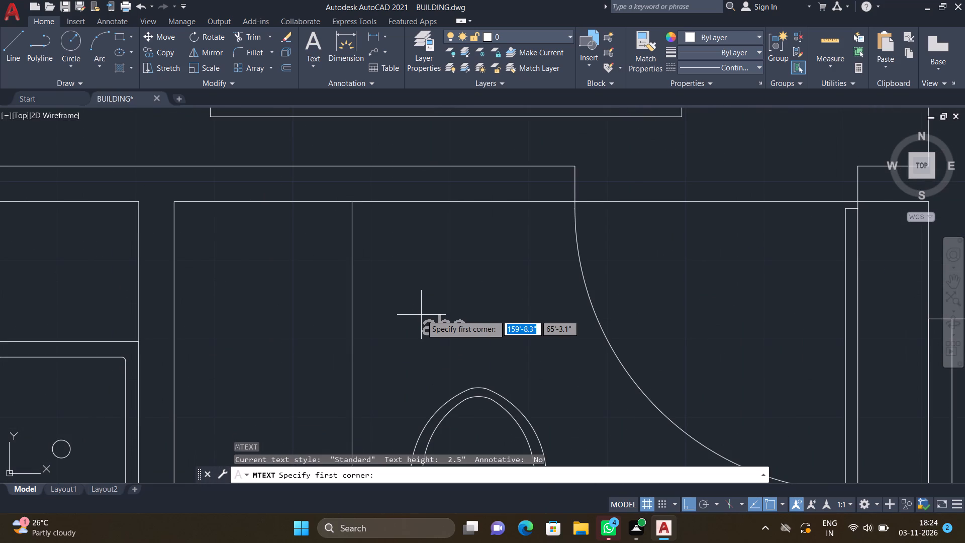
left_click(370, 256)
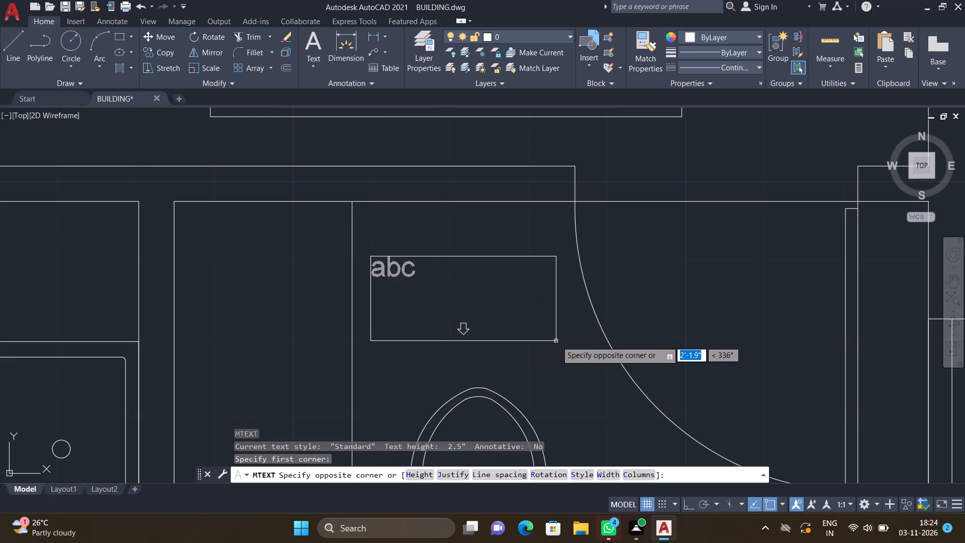
left_click(557, 340)
type("TOILET")
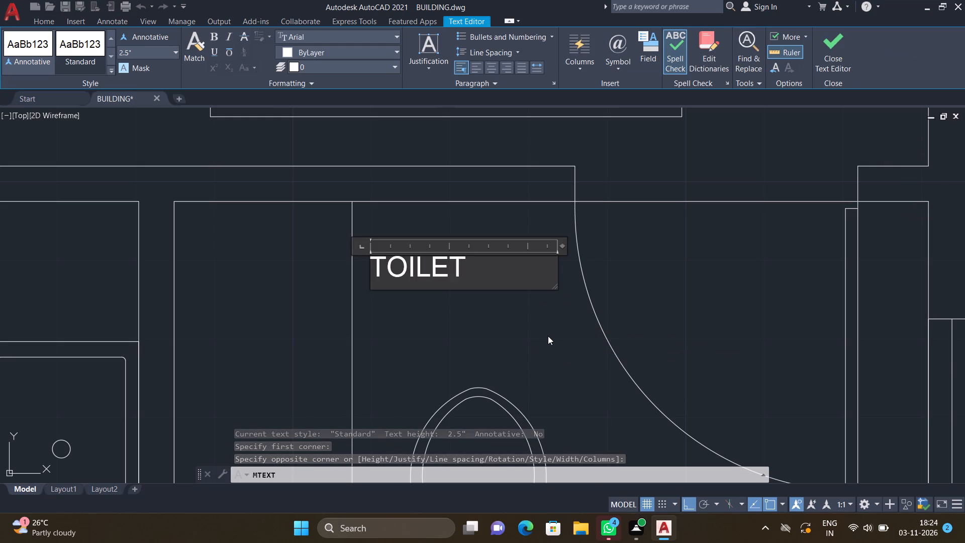
type("-1")
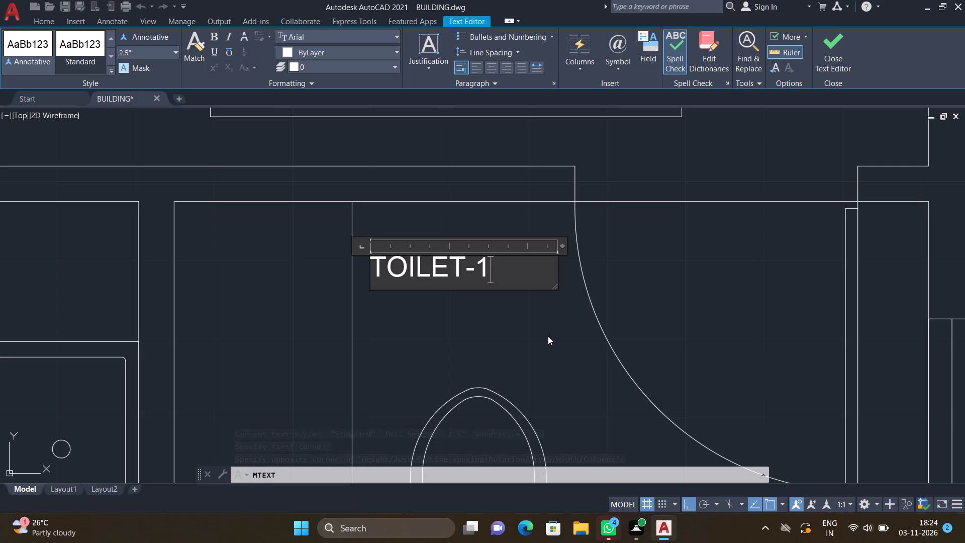
key("Return")
type("8'0\"*")
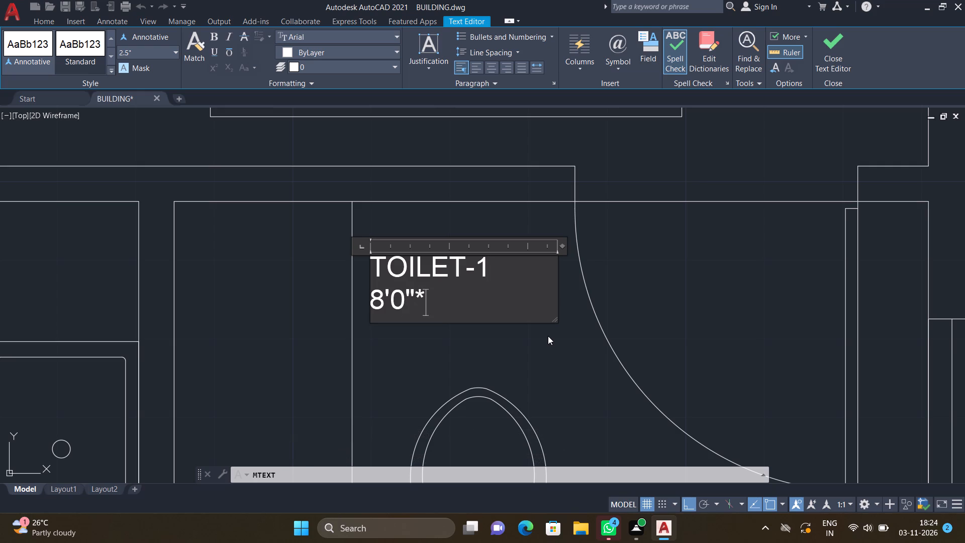
type("5'0\"")
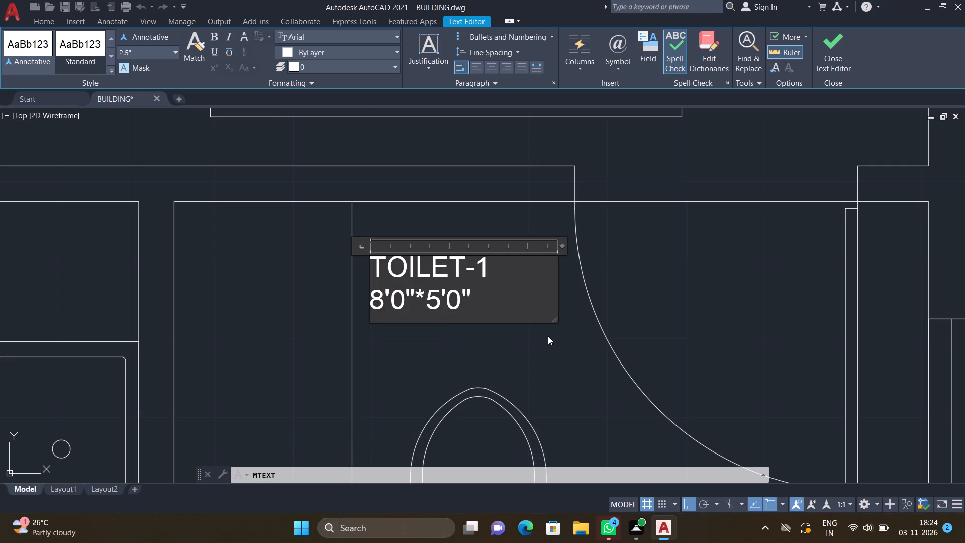
key("Return")
key("Escape")
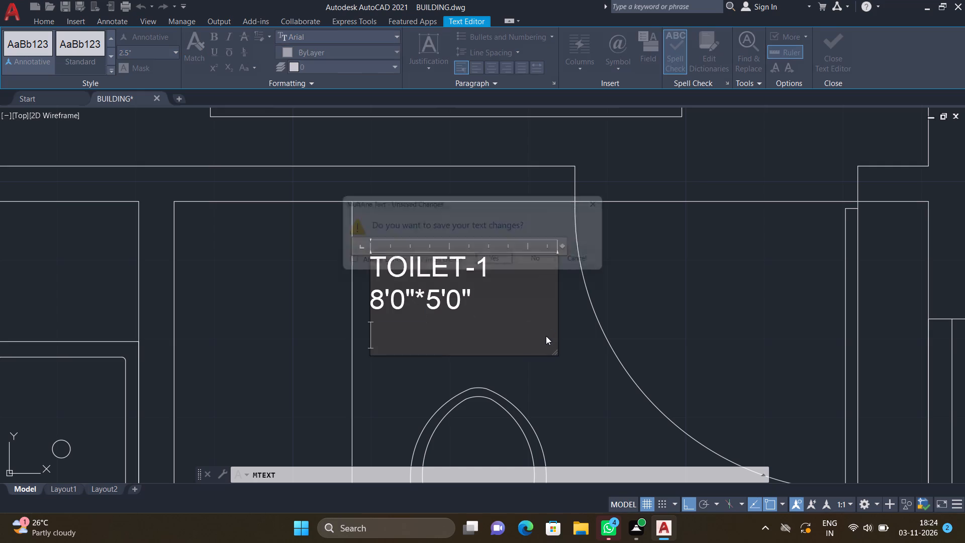
left_click(501, 261)
Add a two-line multiline text label reading KITCHEN and 9'9"*8'6" in the kitchen's open floor beside the stove.
scroll(470, 289, "down", 2)
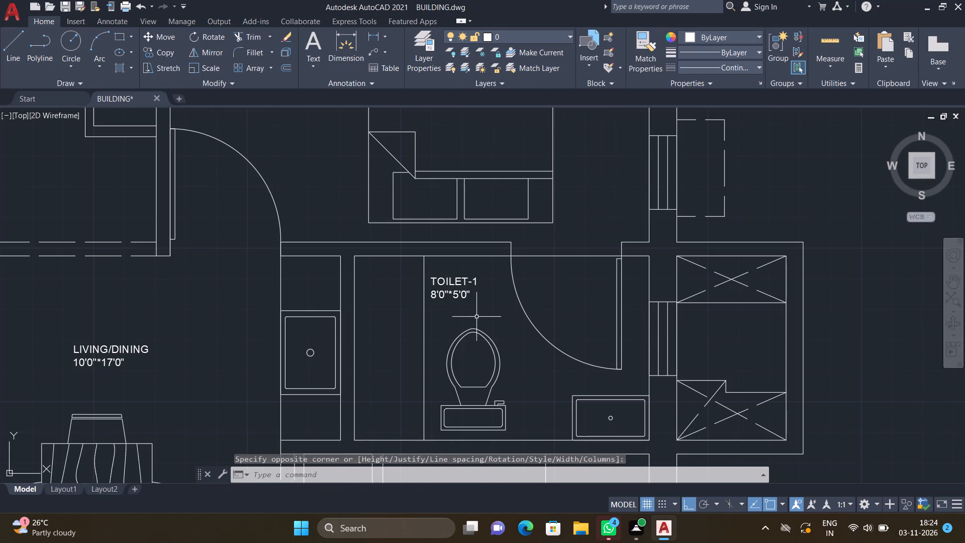
scroll(481, 327, "down", 4)
scroll(480, 366, "up", 3)
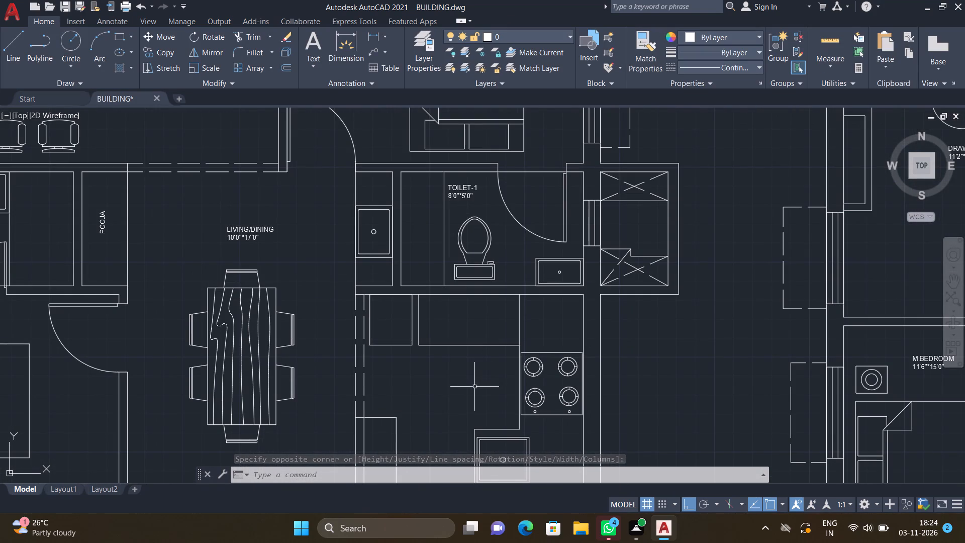
scroll(473, 388, "down", 2)
scroll(460, 409, "up", 2)
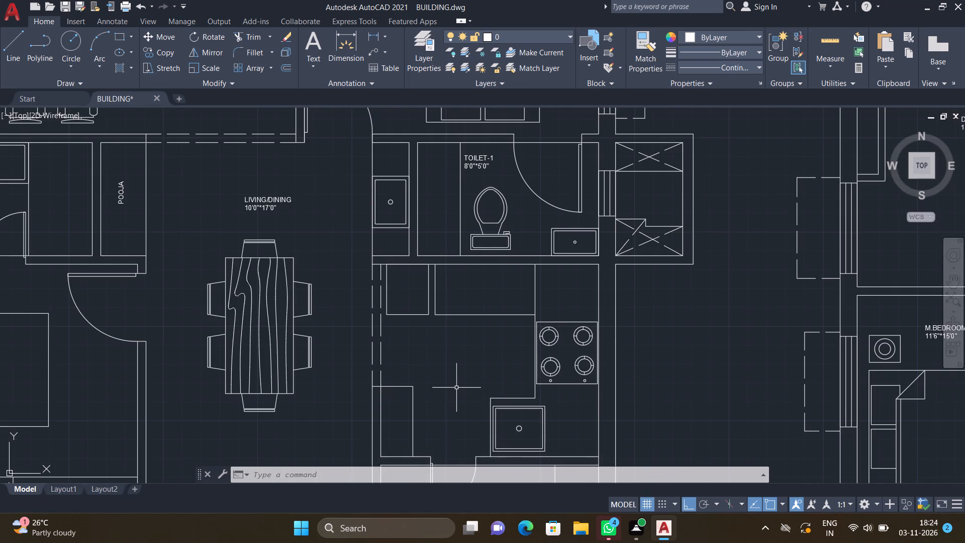
type("MT")
key("Return")
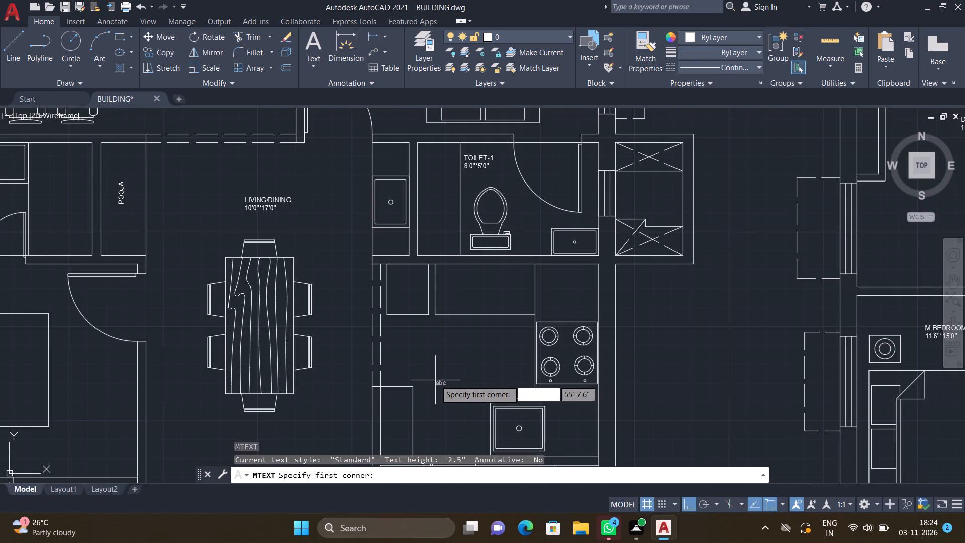
left_click_drag(420, 343, 428, 355)
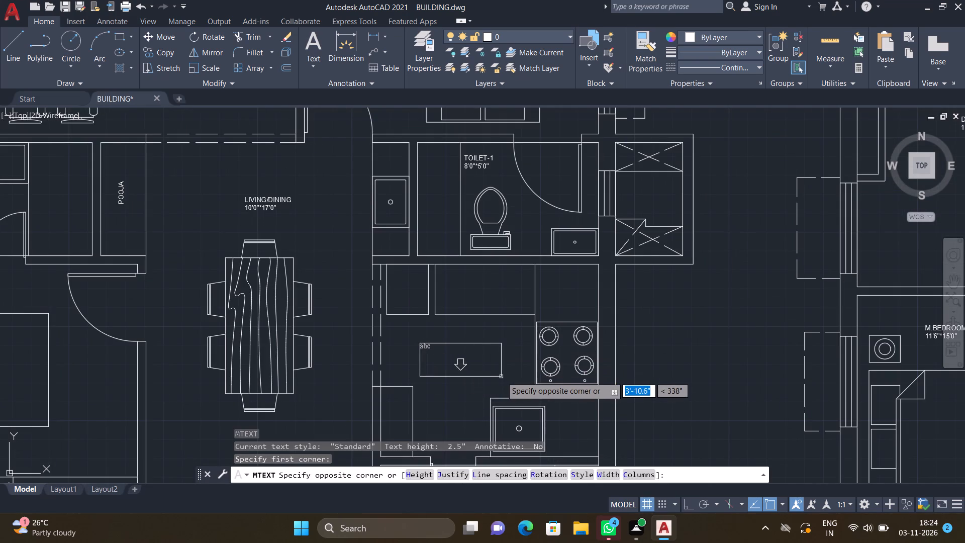
scroll(502, 376, "up", 2)
left_click(512, 373)
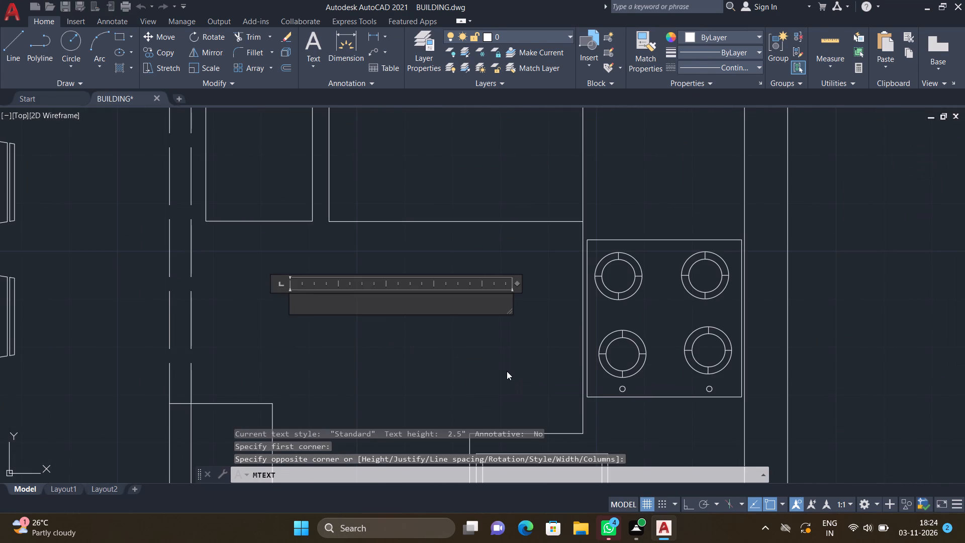
type("KITCHEN")
key("Return")
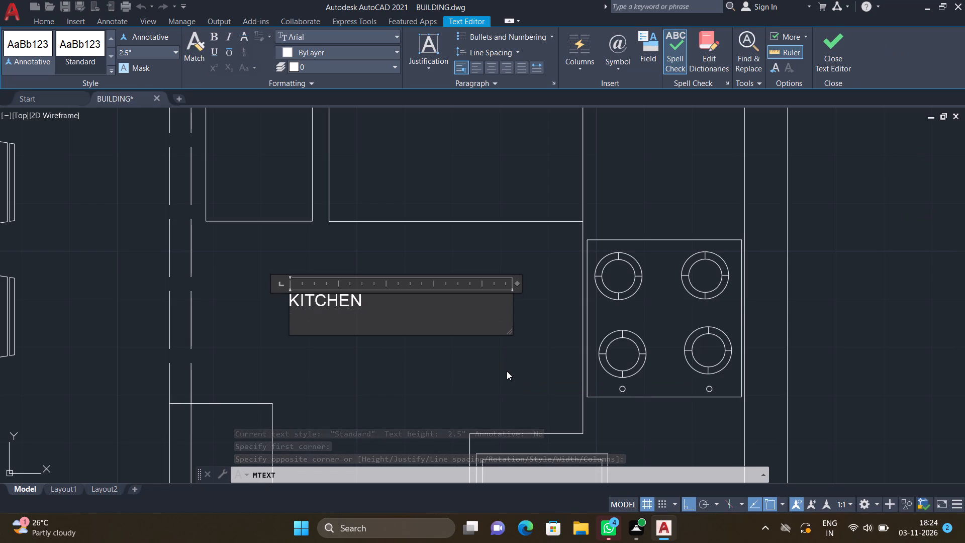
type("9'")
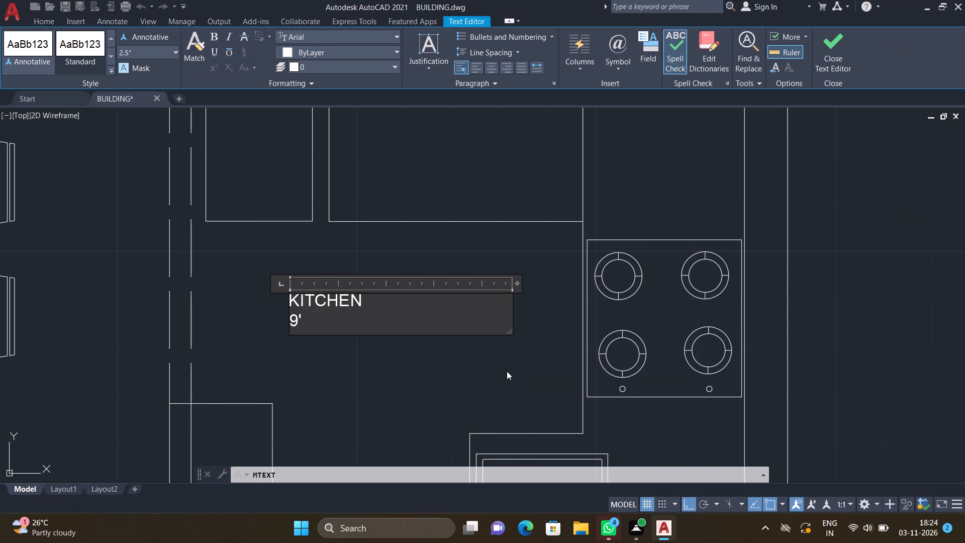
type("9\"")
key("asterisk")
type("8'6")
key("shift+quotedbl")
key("Return")
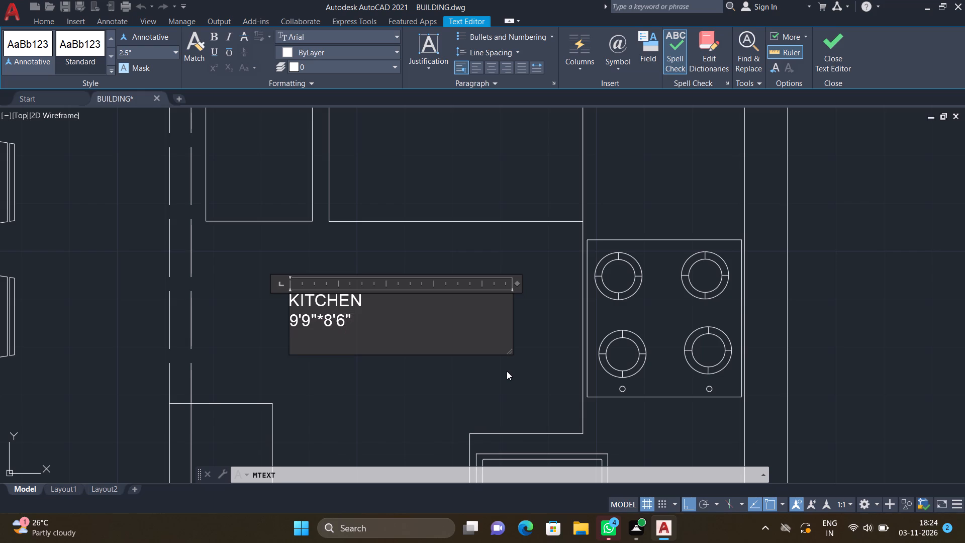
key("Escape")
left_click(493, 260)
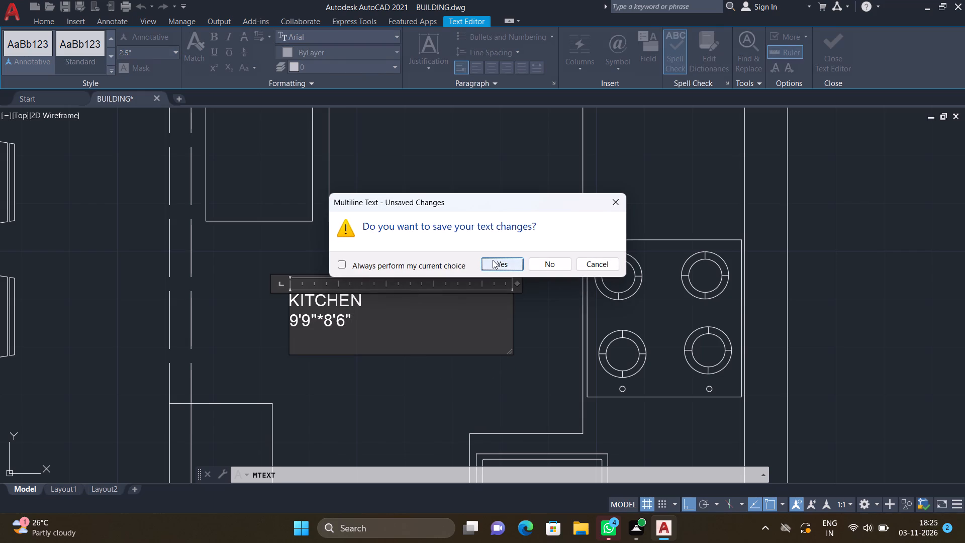
Move the KITCHEN label a short distance horizontally to the right, closer to the stove counter.
scroll(396, 334, "down", 4)
scroll(385, 338, "up", 2)
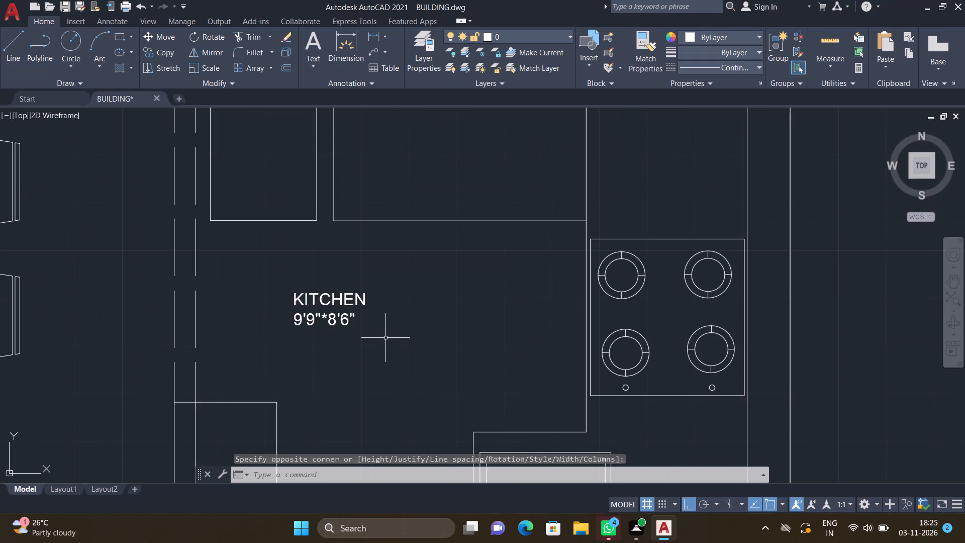
key("m")
key("Return")
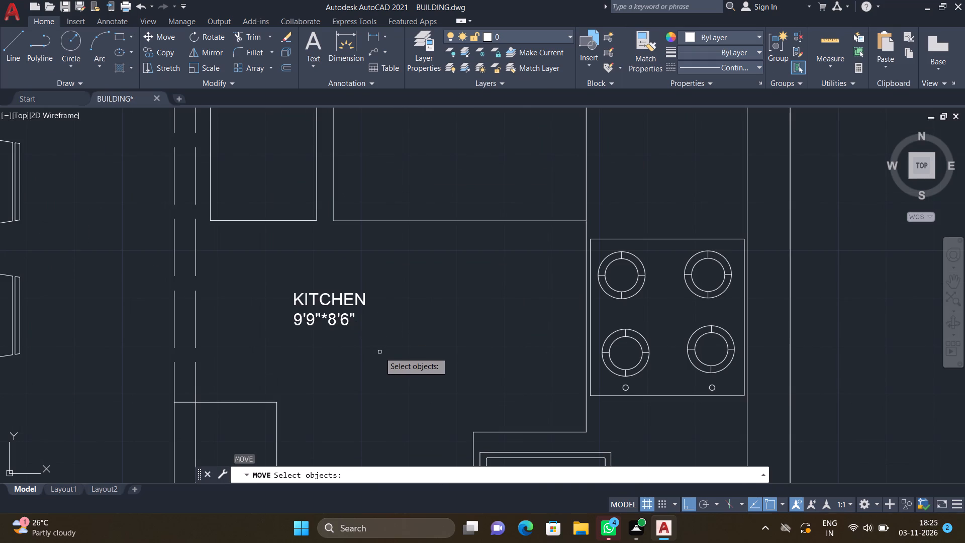
left_click(379, 352)
left_click(247, 265)
key("Return")
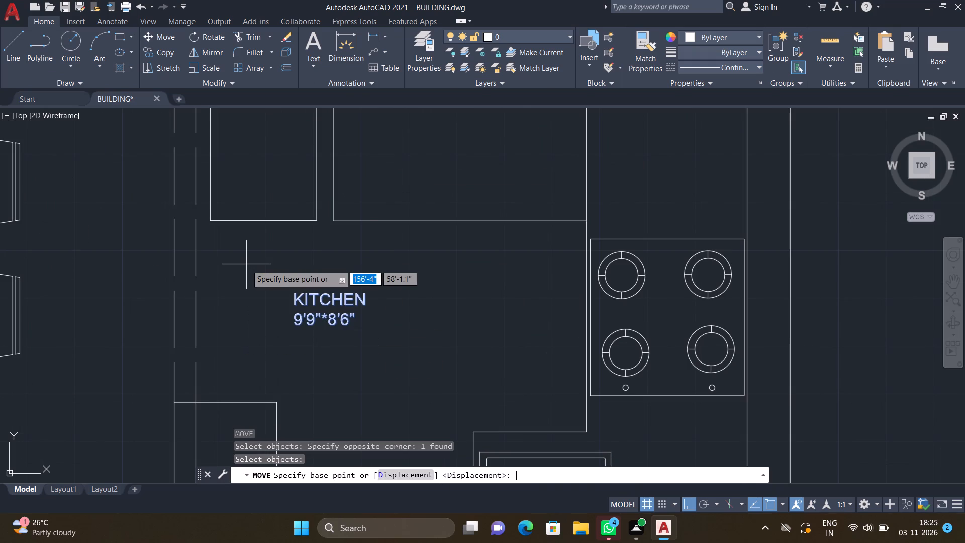
scroll(297, 292, "up", 2)
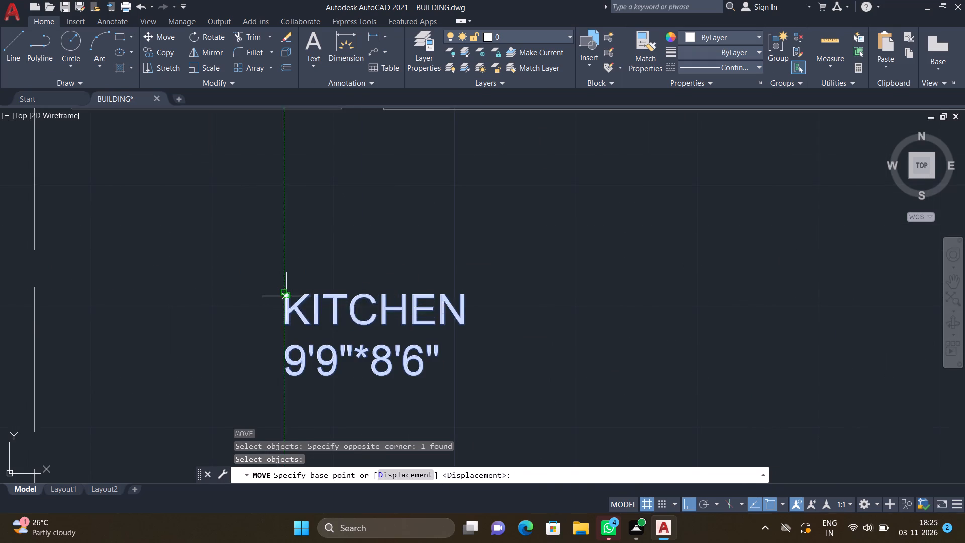
left_click(287, 296)
left_click(397, 294)
Add a multiline text label reading 4'9" WIDE UTILITY in the utility area below the kitchen, just under the door swing.
scroll(376, 292, "down", 5)
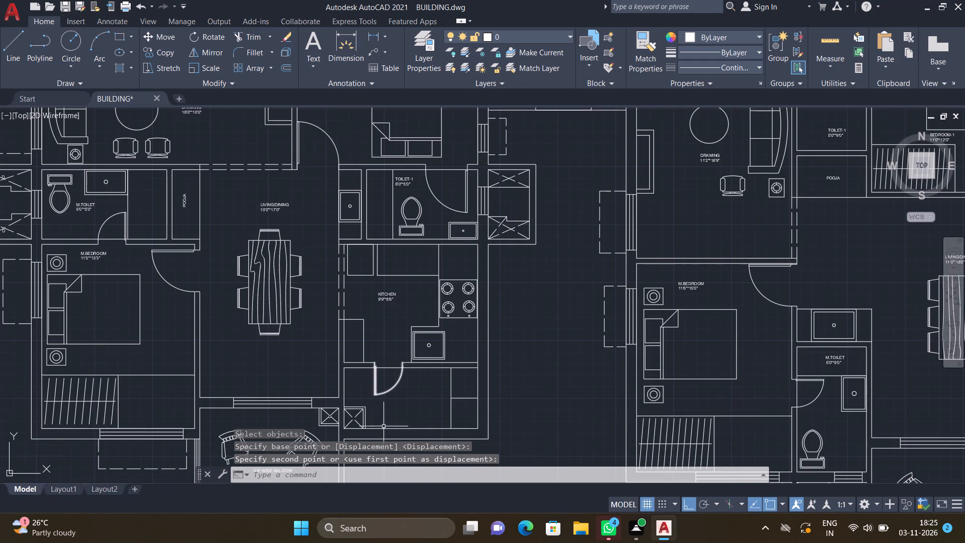
scroll(382, 440, "up", 3)
type("MT")
key("Return")
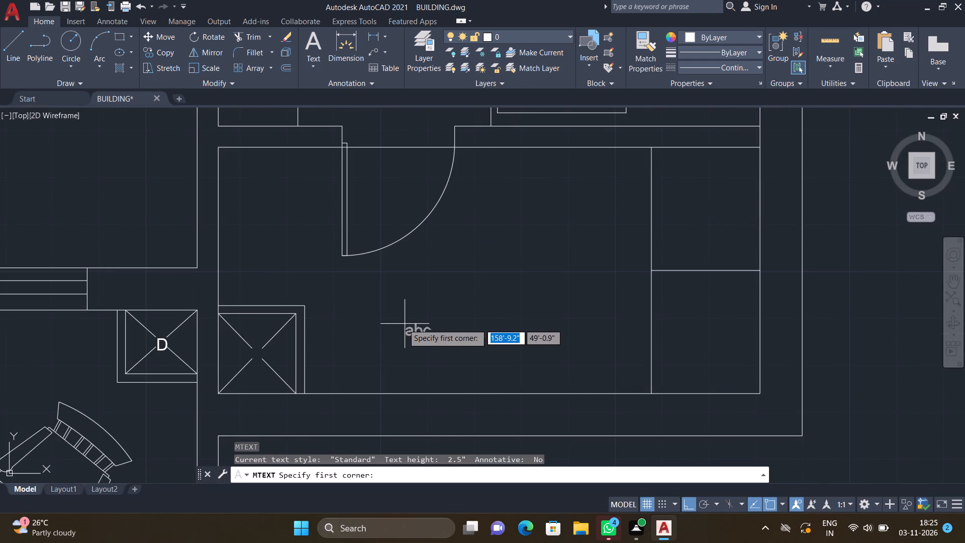
left_click(338, 281)
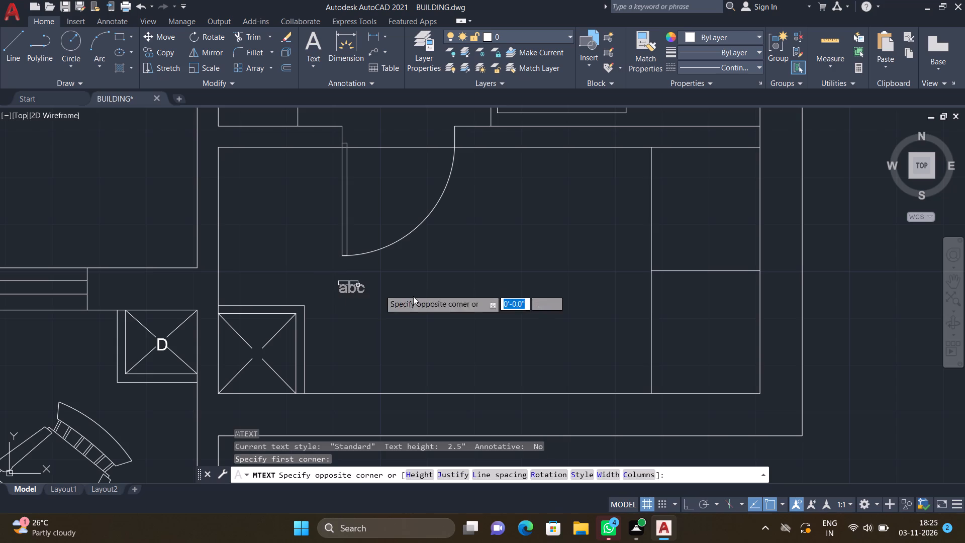
left_click(628, 311)
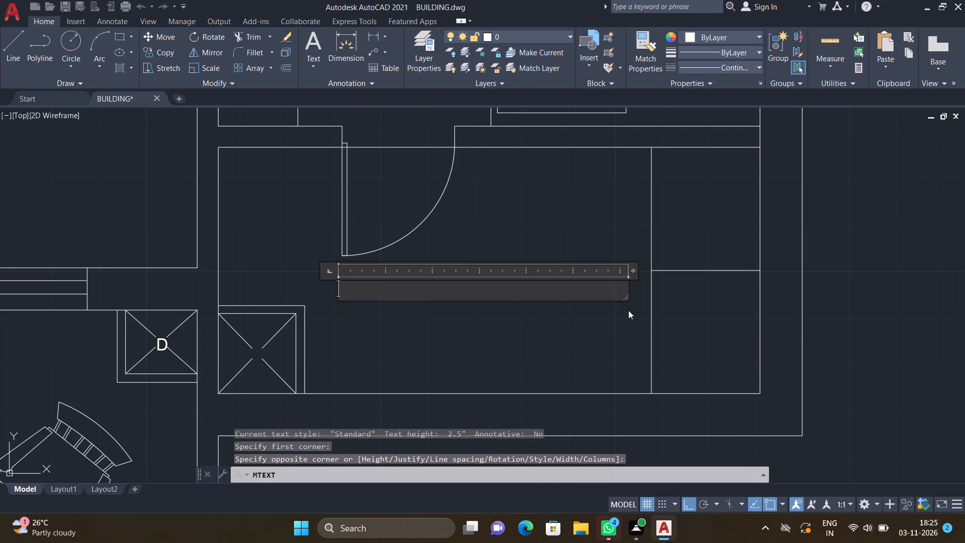
type("4'")
type("9\"")
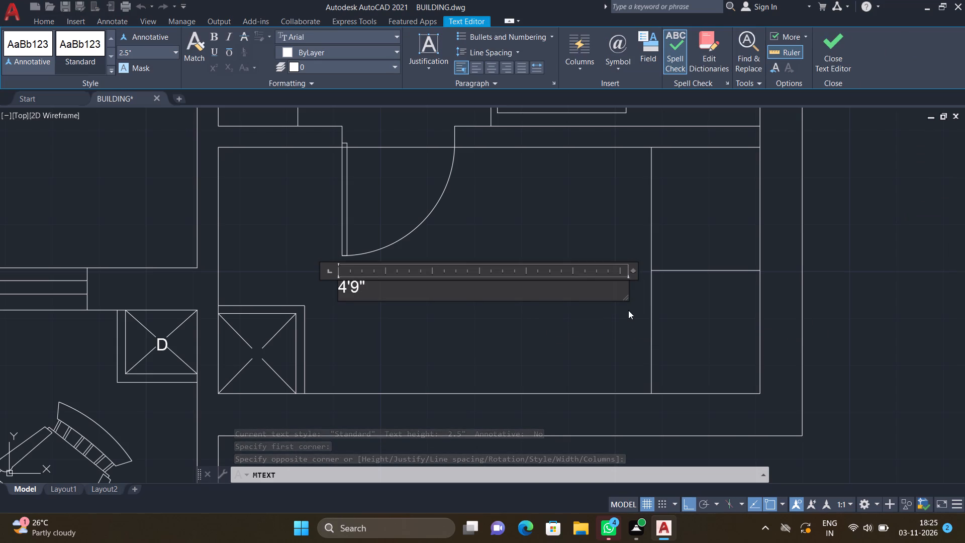
key("space")
type("WIDE")
key("space")
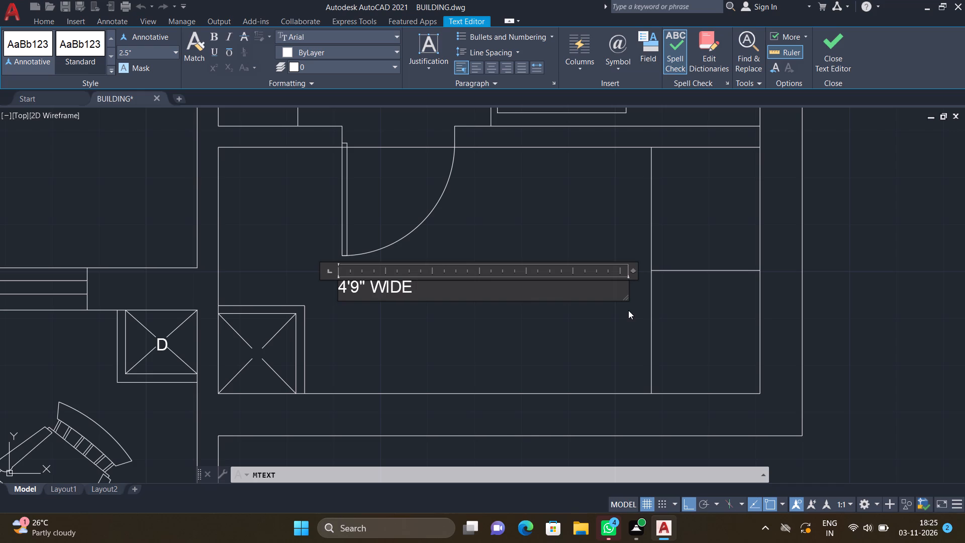
type("UTILITY")
key("Return")
key("Escape")
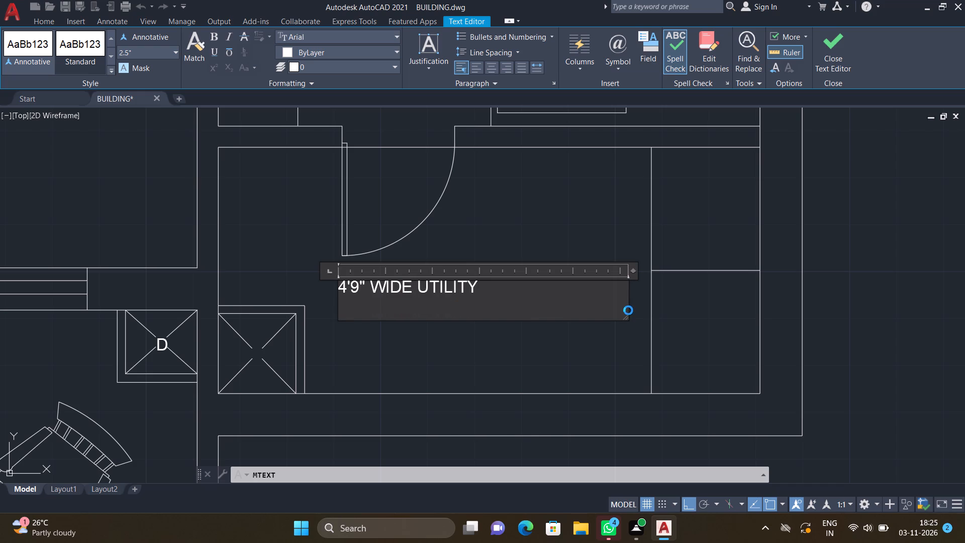
left_click(513, 265)
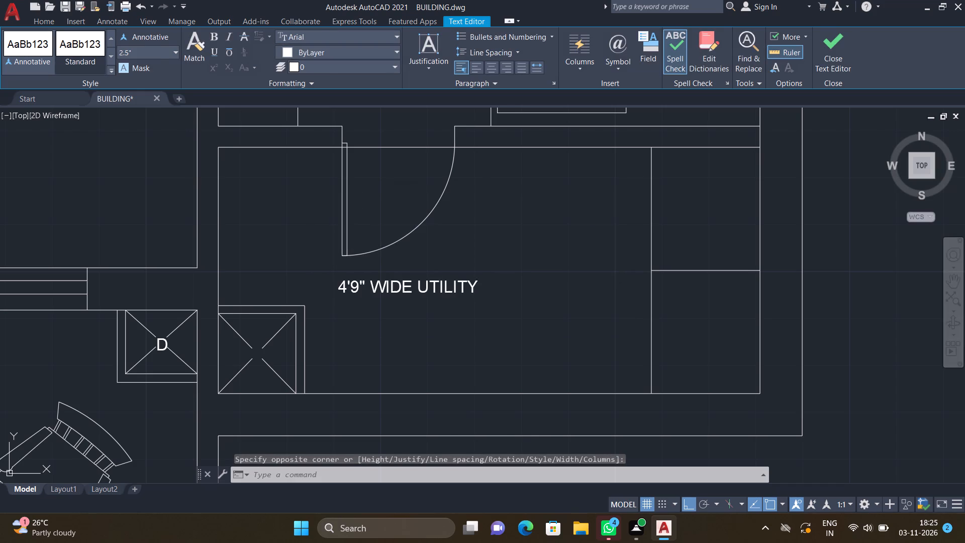
Move the 4'9" WIDE UTILITY label horizontally to the right, toward the middle of the utility area.
scroll(476, 299, "up", 1)
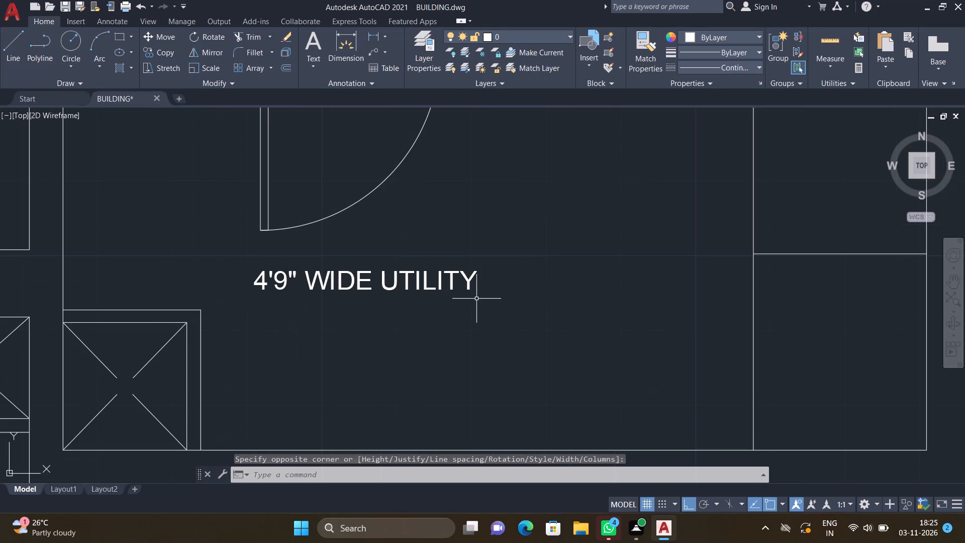
key("m")
key("Return")
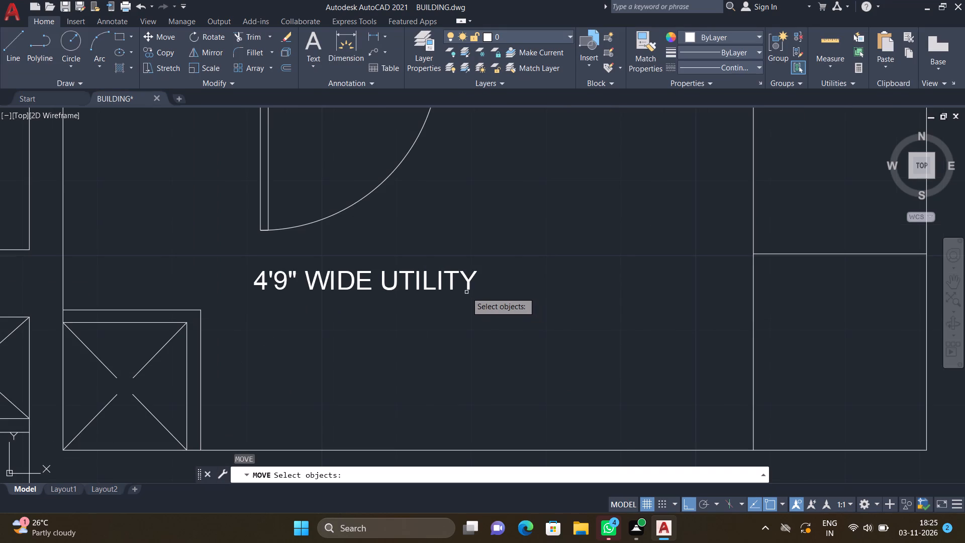
left_click(468, 288)
key("Return")
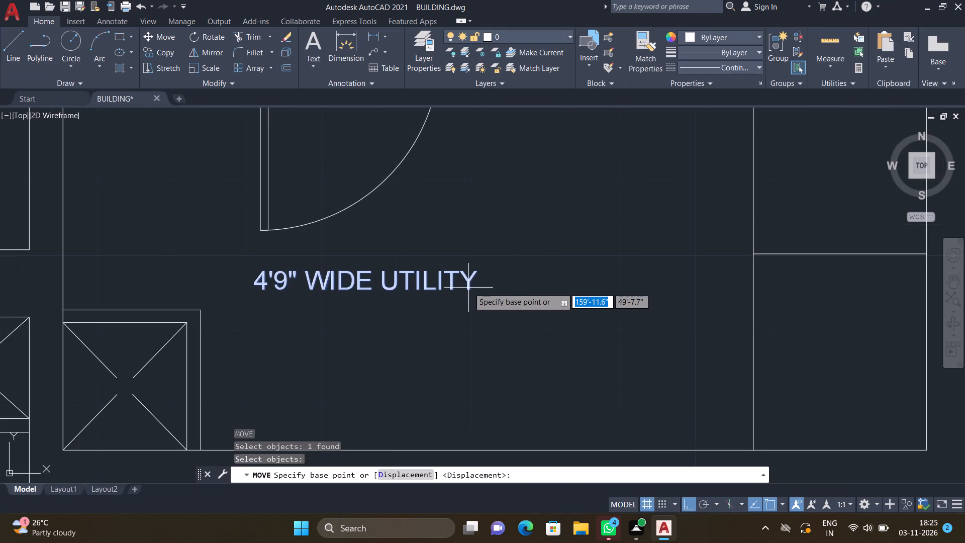
left_click_drag(263, 271, 264, 271)
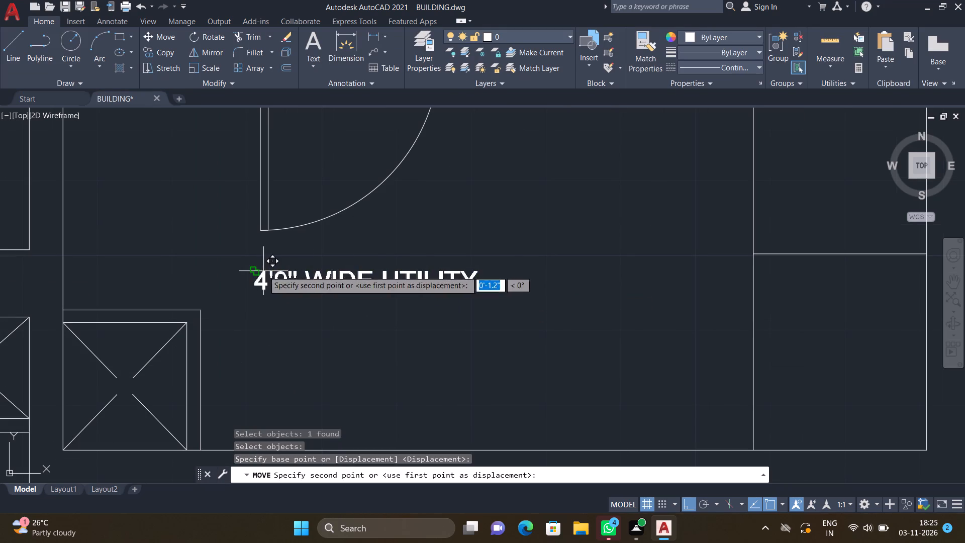
left_click_drag(264, 271, 270, 271)
left_click(367, 277)
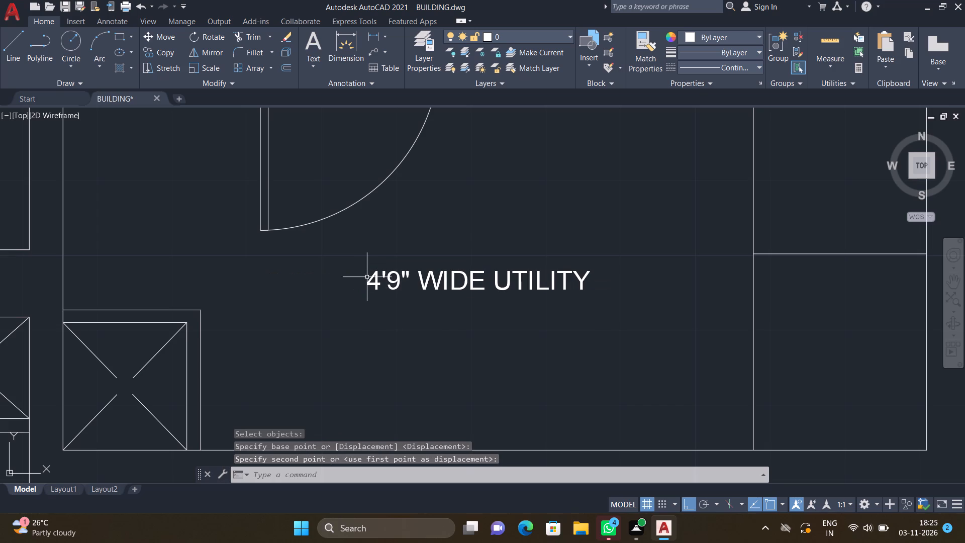
Add a multiline text label reading D at the centre of the crossed duct in the utility's lower-left corner.
scroll(367, 279, "down", 3)
scroll(310, 345, "up", 2)
scroll(301, 250, "up", 3)
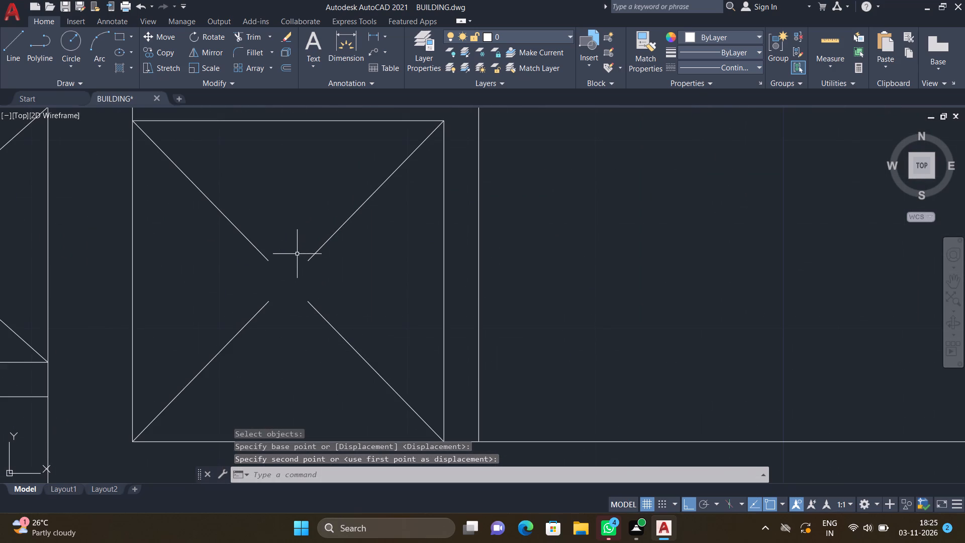
type("MT")
key("Return")
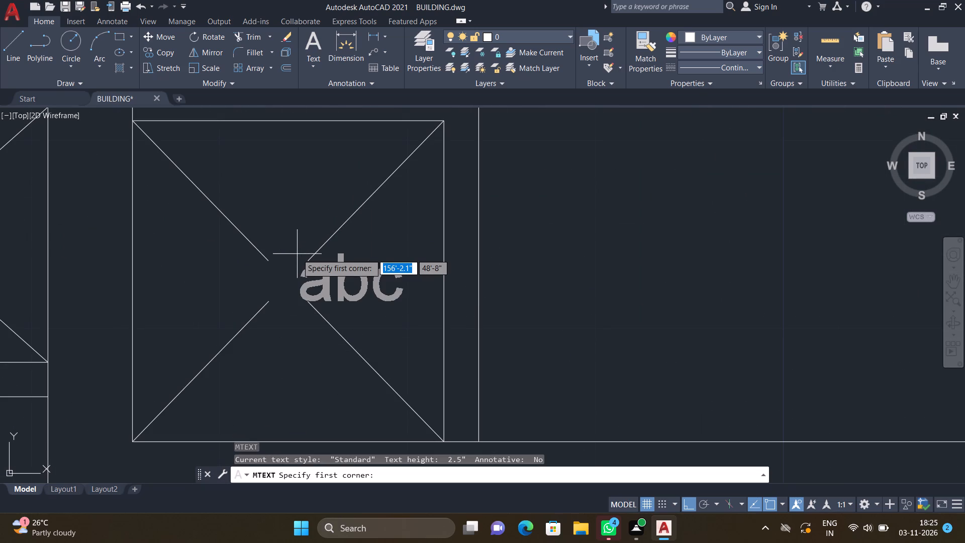
scroll(264, 272, "up", 2)
left_click_drag(286, 249, 287, 257)
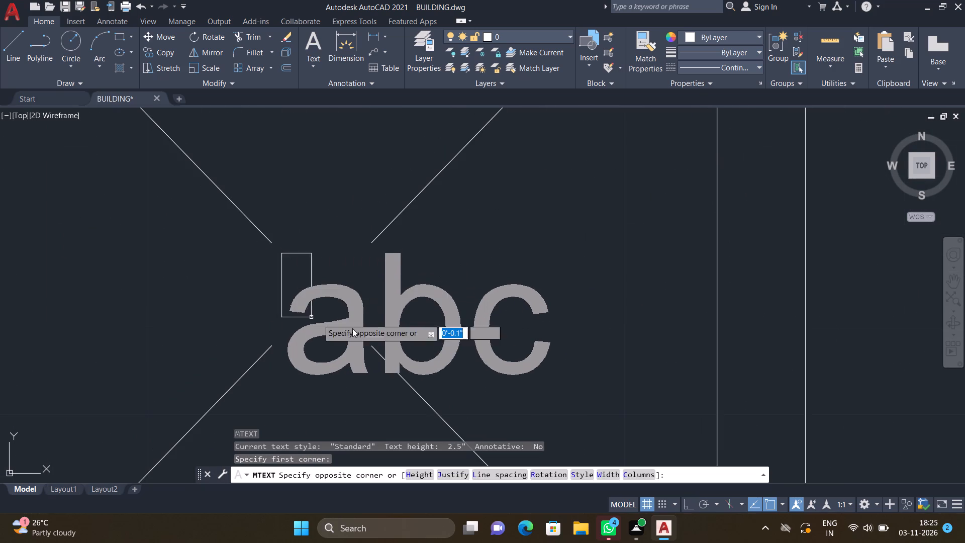
left_click(391, 347)
key("d")
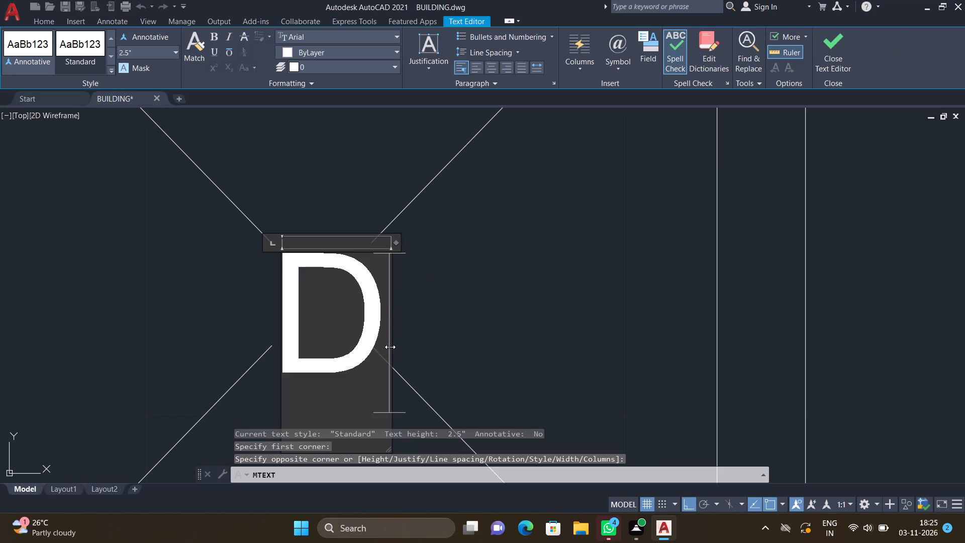
key("Return")
key("Escape")
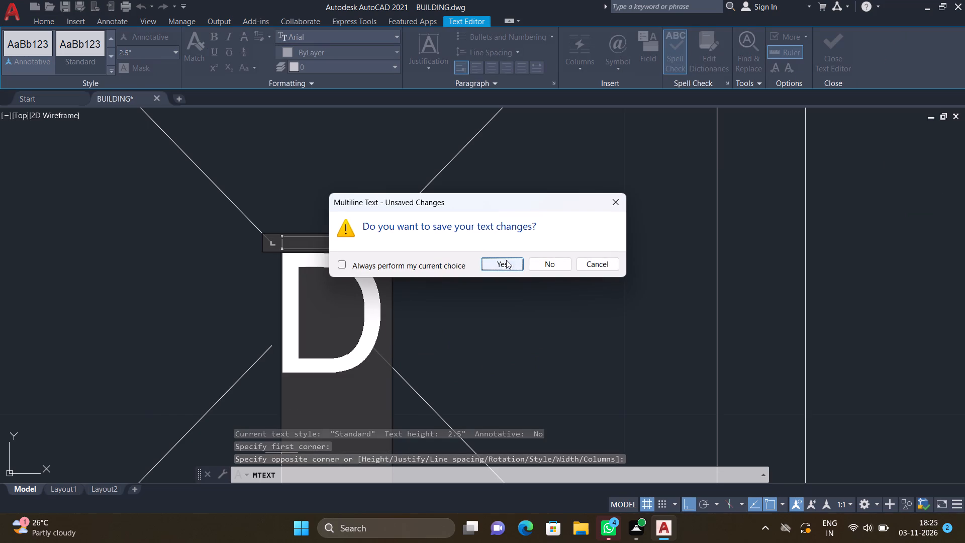
left_click(507, 259)
Add a multiline text label reading wm in the upper compartment at the right end of the utility area.
scroll(450, 297, "down", 4)
scroll(343, 334, "down", 3)
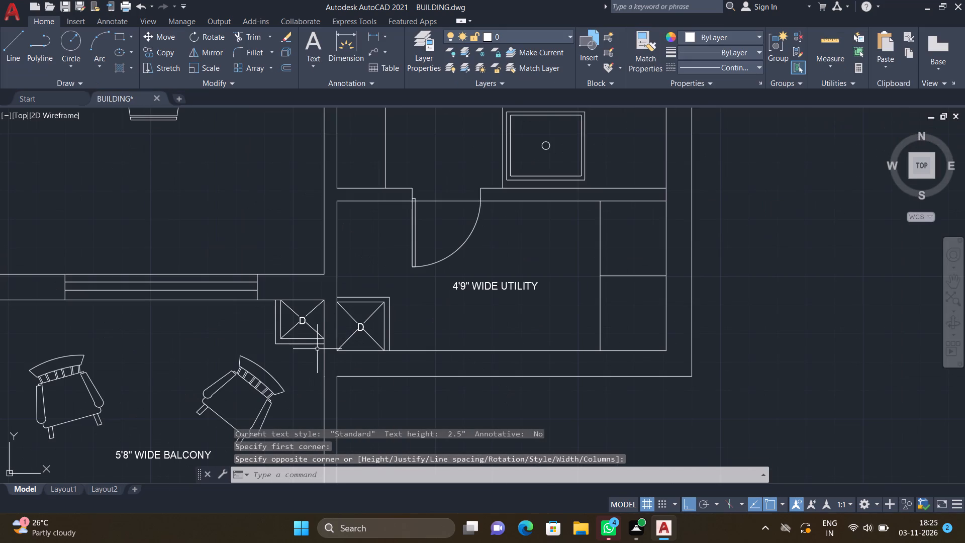
scroll(314, 372, "down", 1)
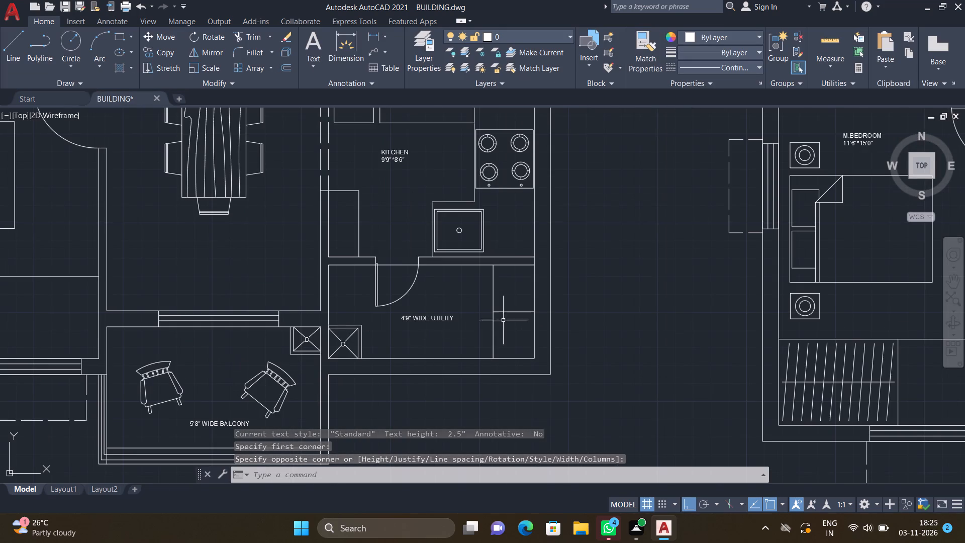
scroll(521, 296, "up", 2)
type("MT")
key("Return")
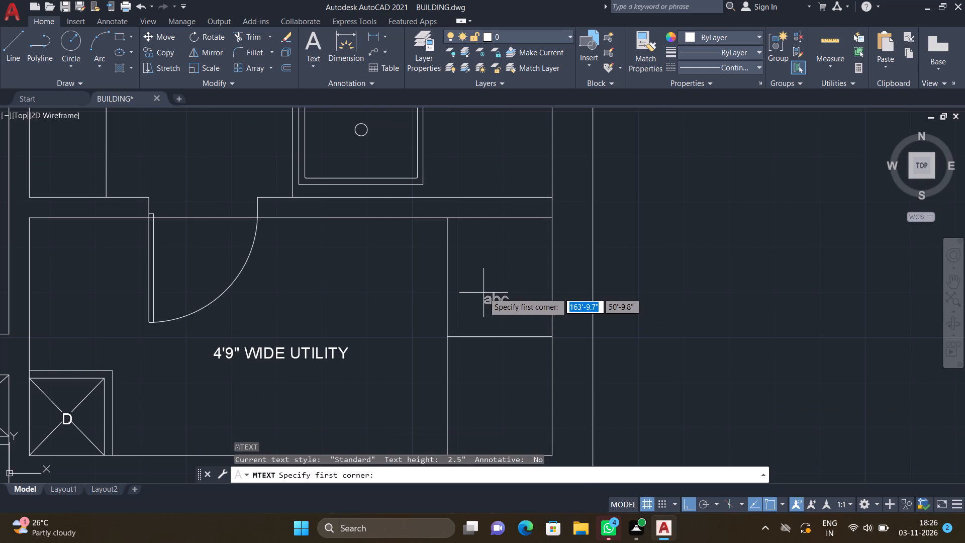
scroll(479, 287, "up", 1)
left_click(453, 255)
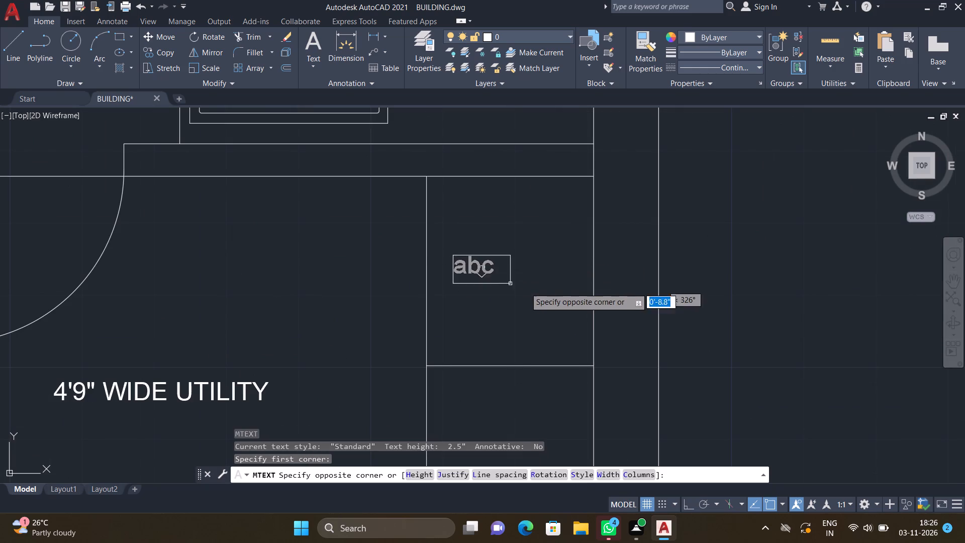
left_click(558, 306)
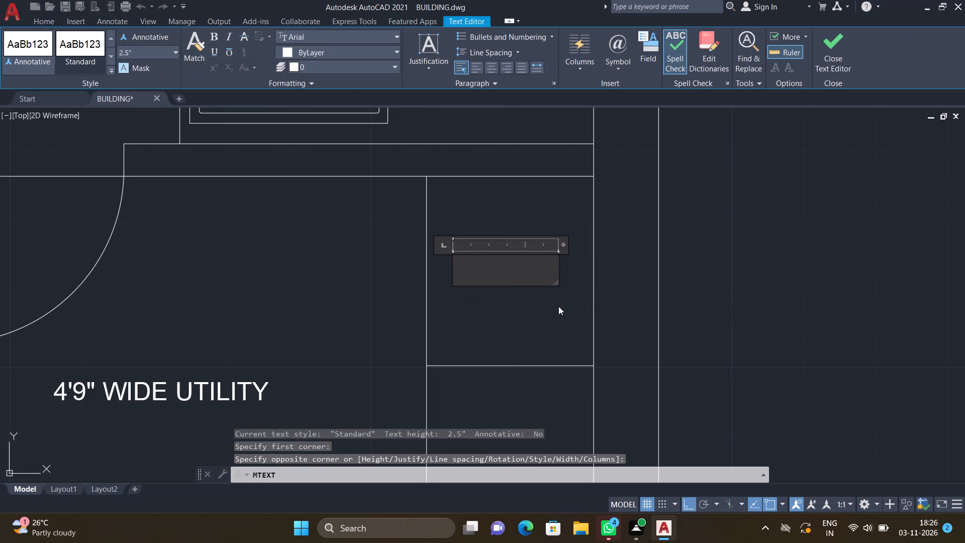
type("wm")
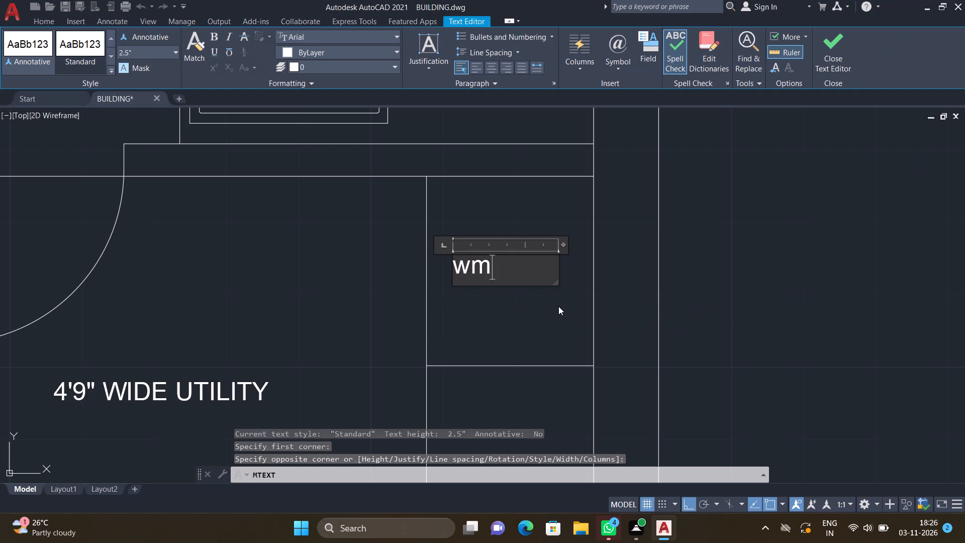
key("Return")
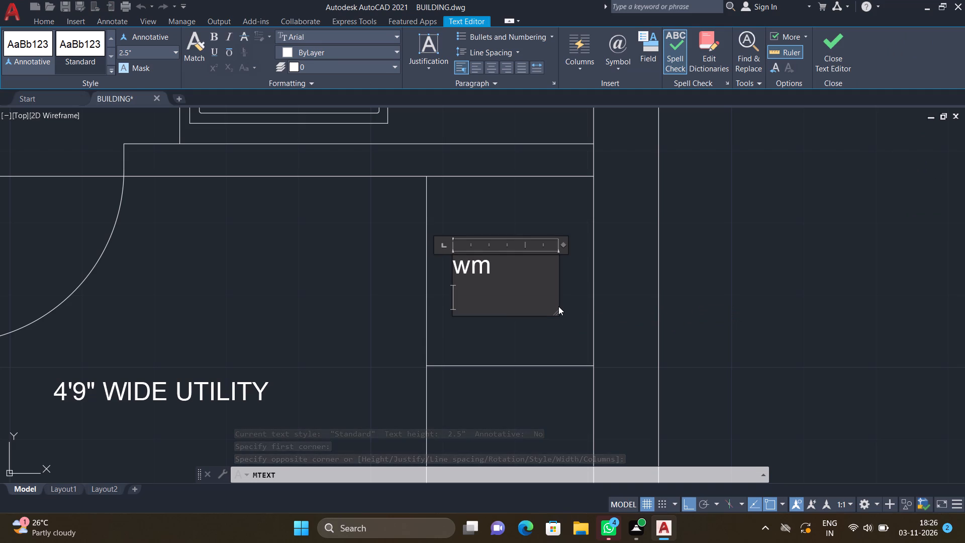
key("Escape")
left_click(509, 262)
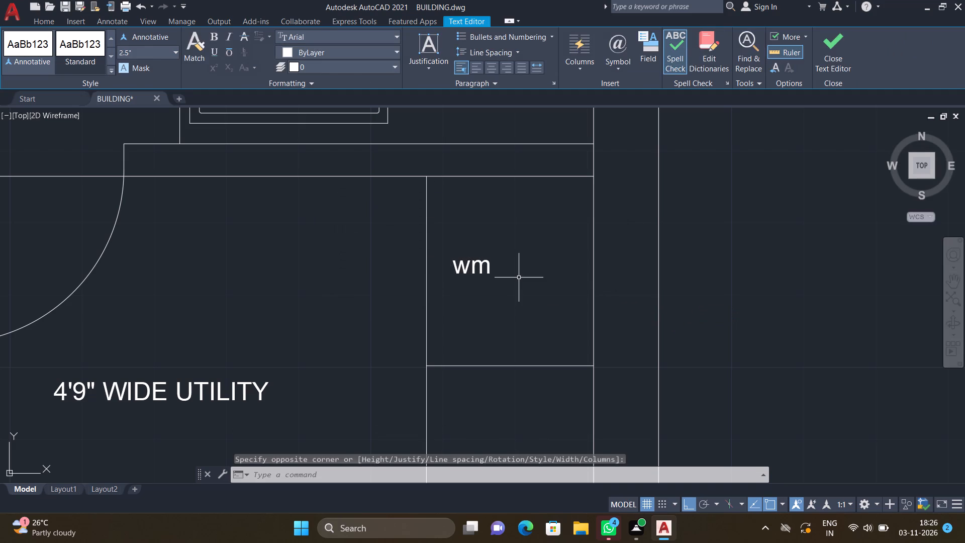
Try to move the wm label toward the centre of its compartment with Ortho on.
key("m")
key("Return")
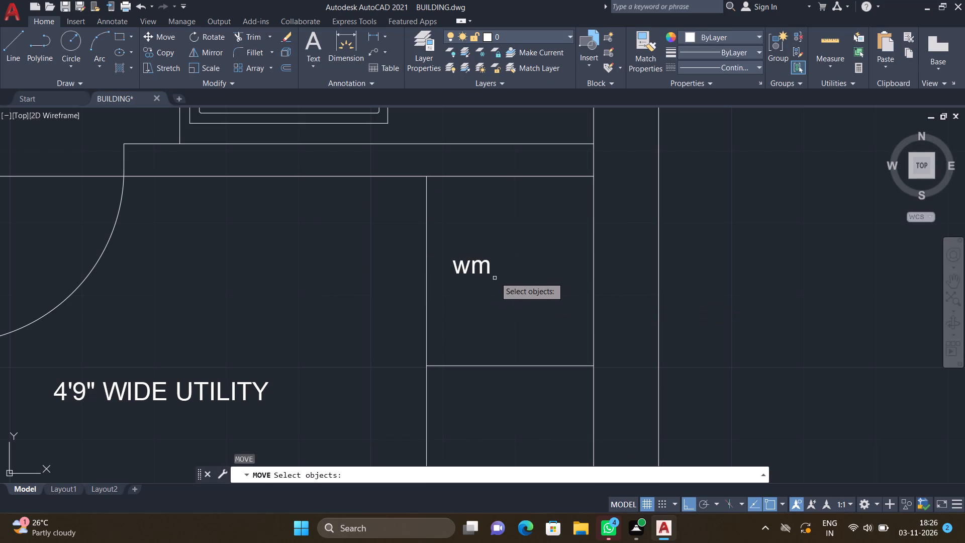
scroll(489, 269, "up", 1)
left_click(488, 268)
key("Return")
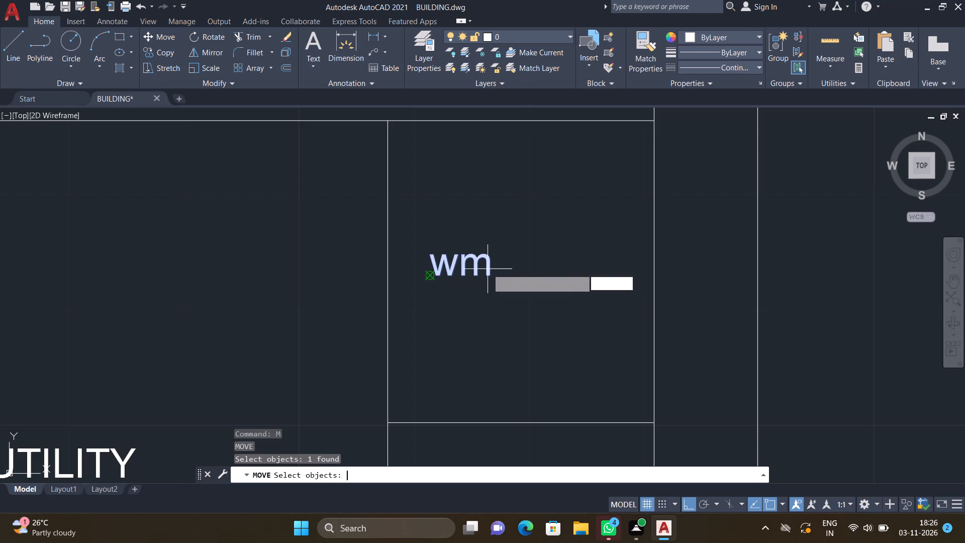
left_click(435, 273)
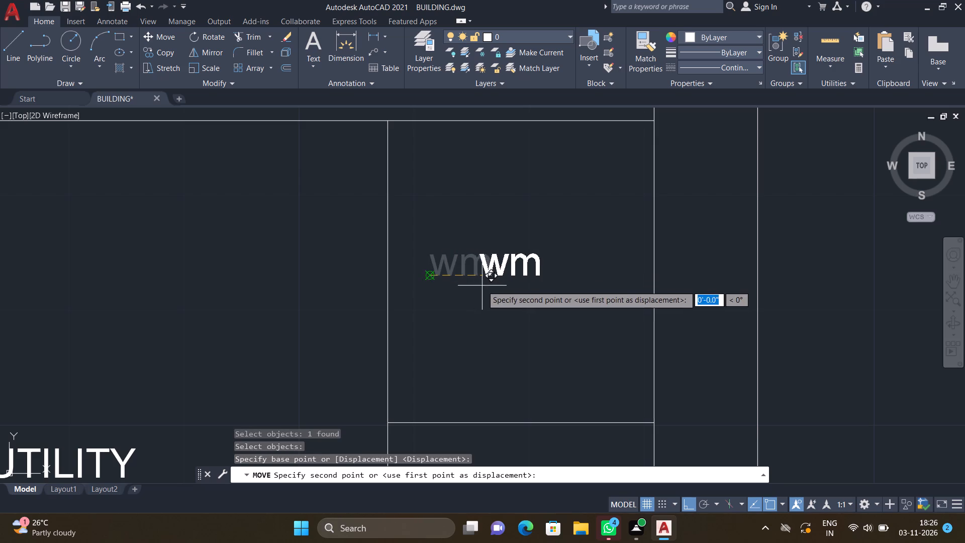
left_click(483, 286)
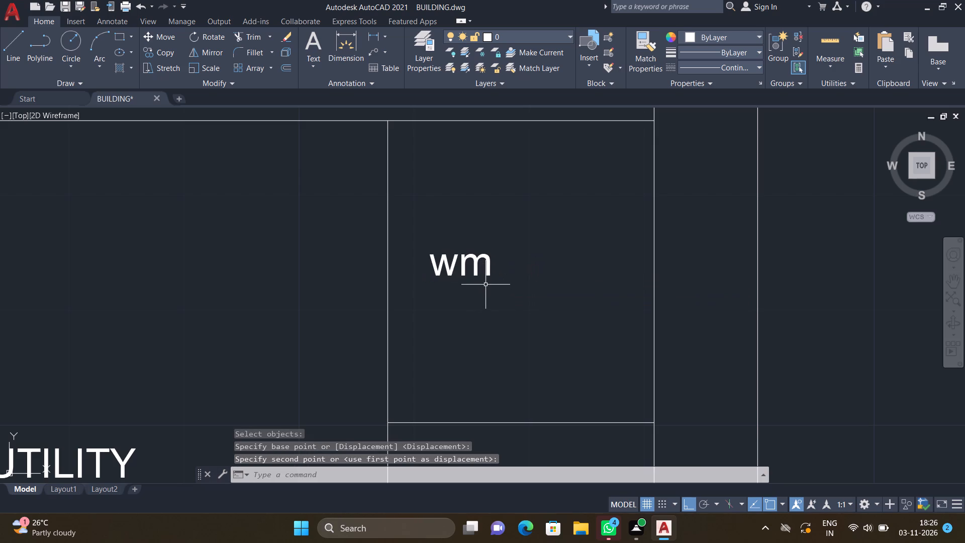
Turn Ortho off and move the wm label slightly right, toward the centre of its compartment.
key("F8")
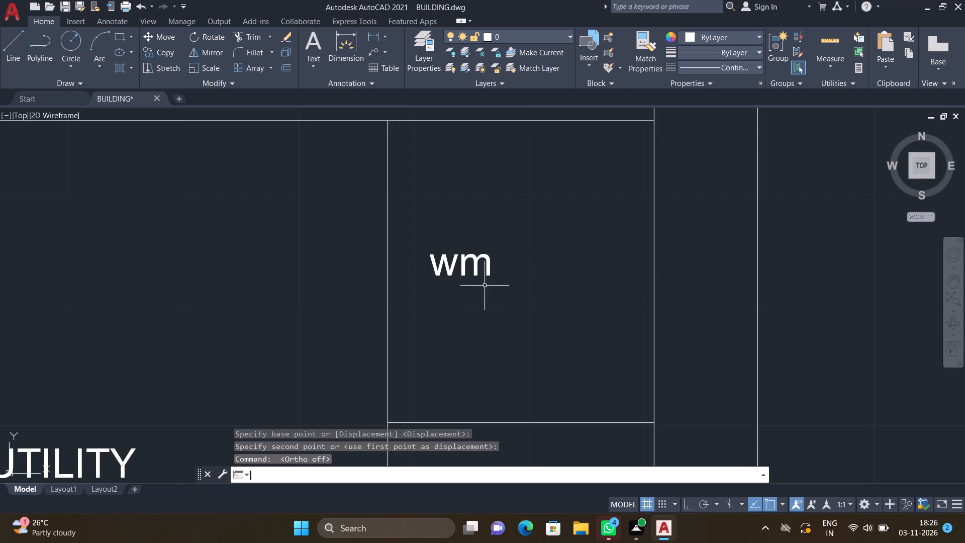
key("m")
key("Return")
left_click_drag(503, 288, 491, 281)
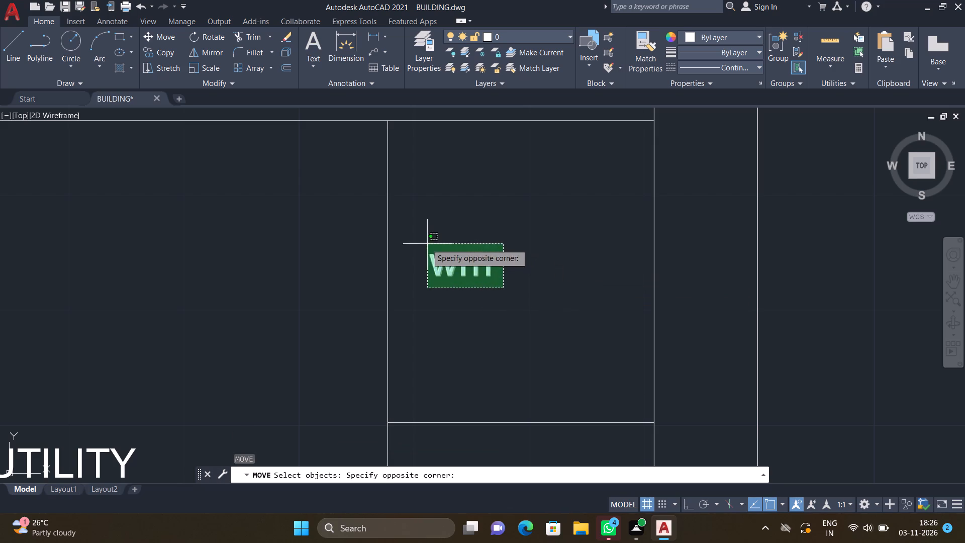
left_click(422, 240)
key("Return")
scroll(431, 283, "up", 1)
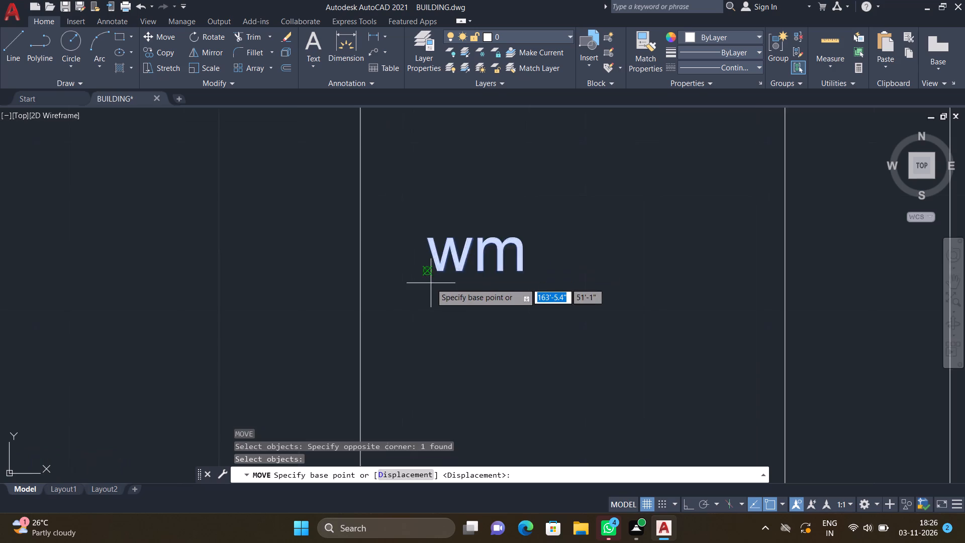
scroll(431, 283, "up", 1)
left_click(440, 265)
scroll(507, 270, "down", 3)
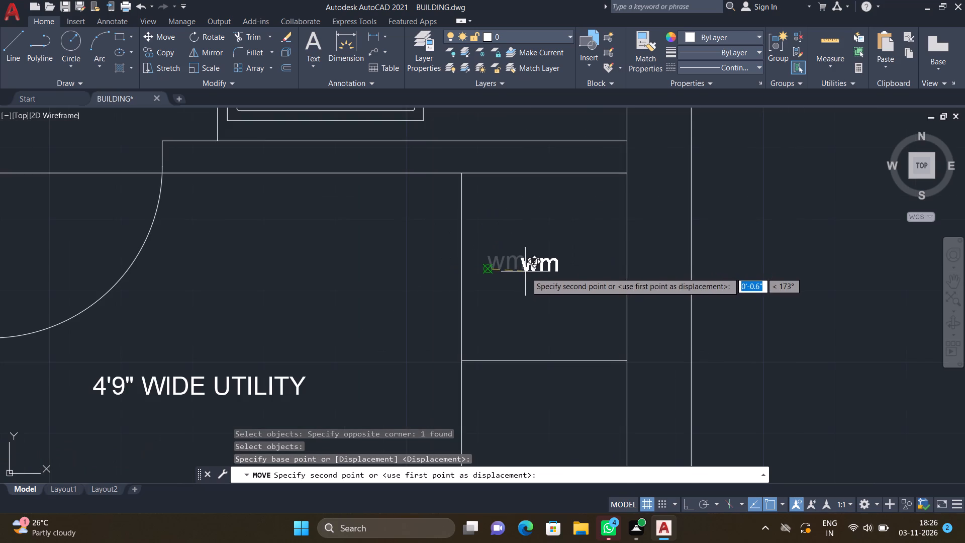
left_click(528, 274)
Add a multiline text label reading dw in the compartment below the wm one in the utility area.
scroll(534, 313, "down", 3)
scroll(532, 365, "up", 2)
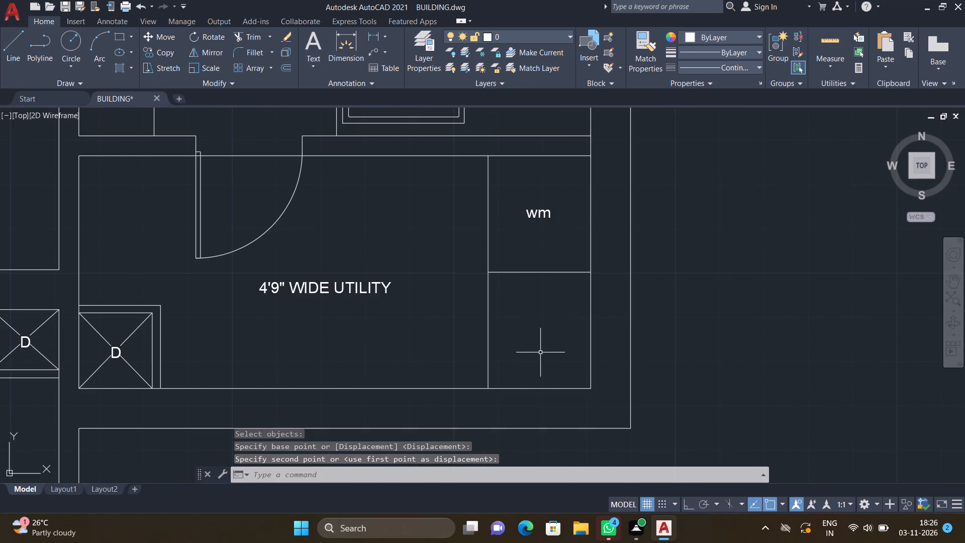
type("mt")
key("Return")
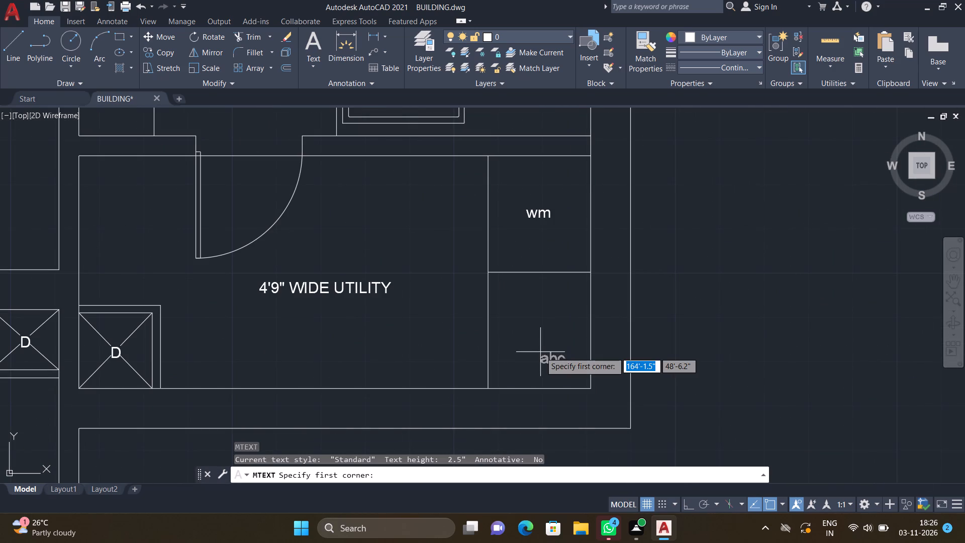
scroll(536, 351, "up", 1)
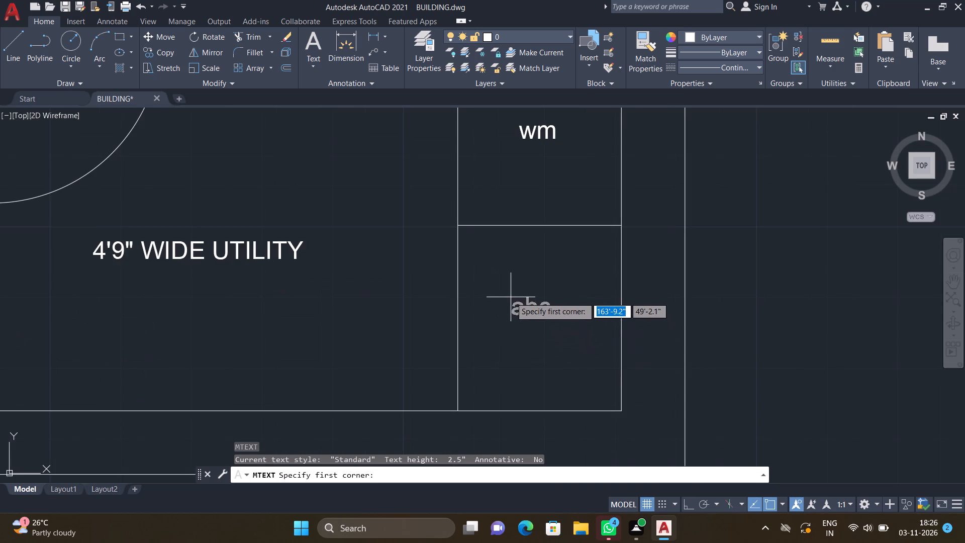
left_click(511, 297)
left_click(580, 344)
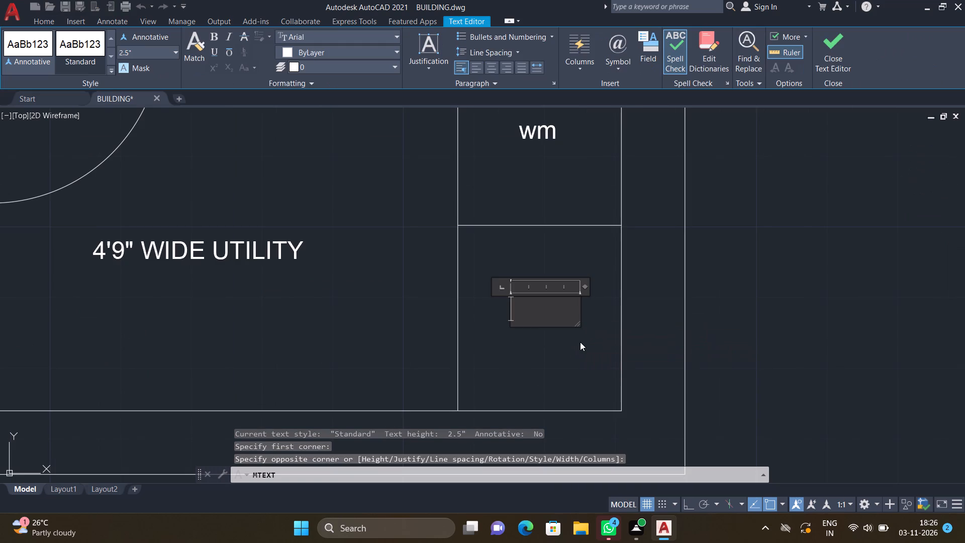
type("dw")
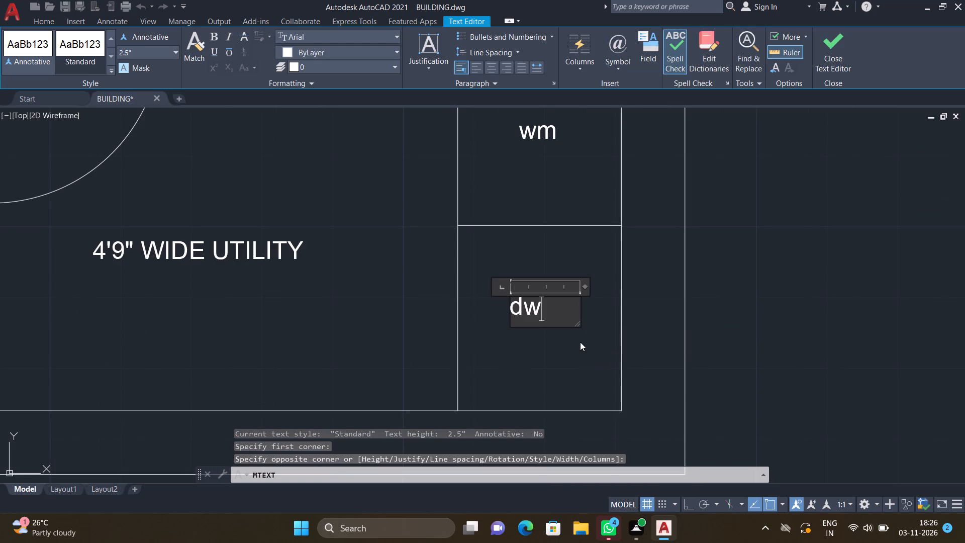
key("Return")
key("Escape")
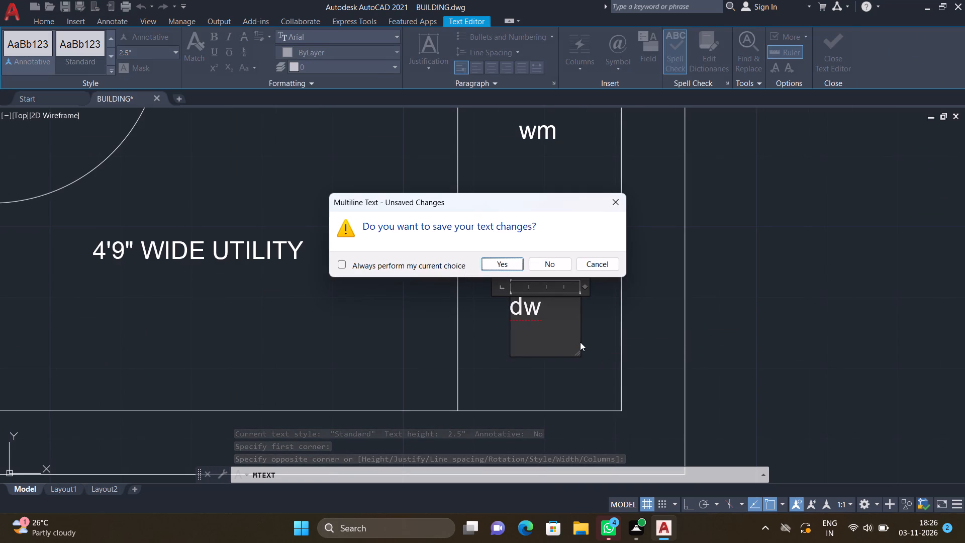
left_click(502, 264)
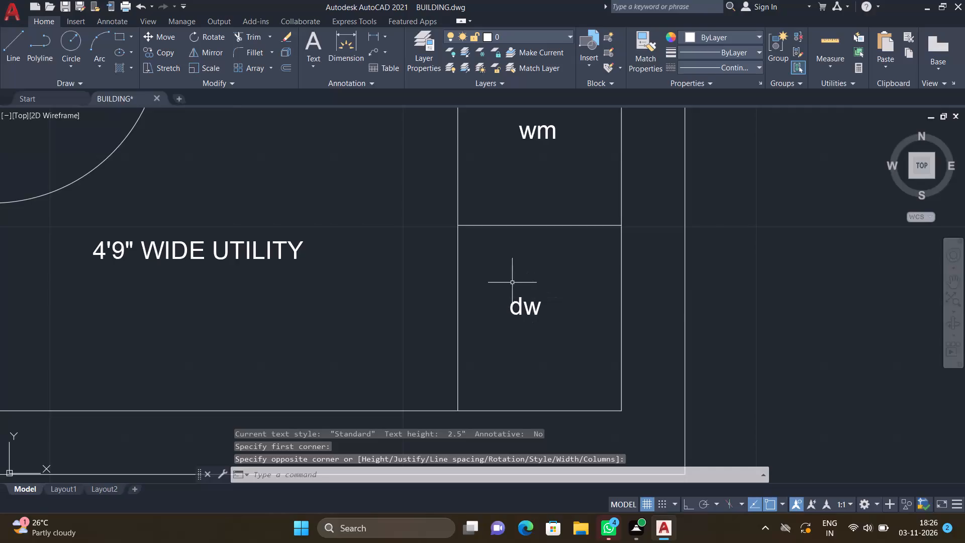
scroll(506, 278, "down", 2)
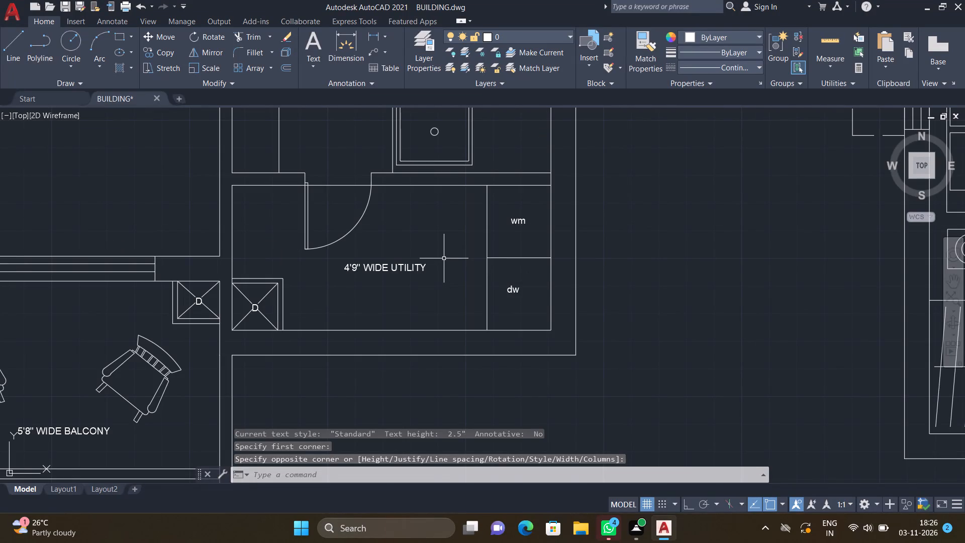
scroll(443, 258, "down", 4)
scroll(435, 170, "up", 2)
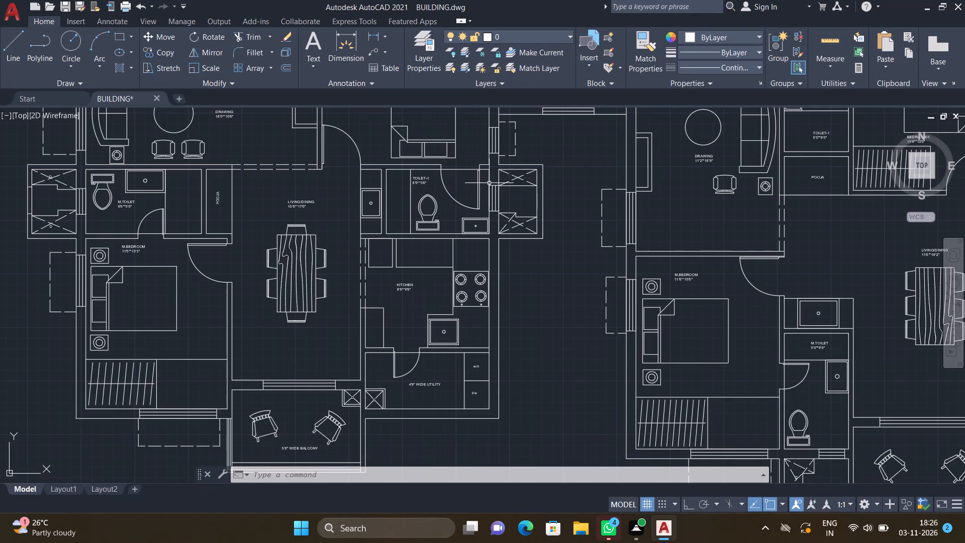
Add a multiline text label reading D at the centre of the upper crossed duct outside TOILET-1.
scroll(516, 176, "up", 4)
type("mt")
key("Return")
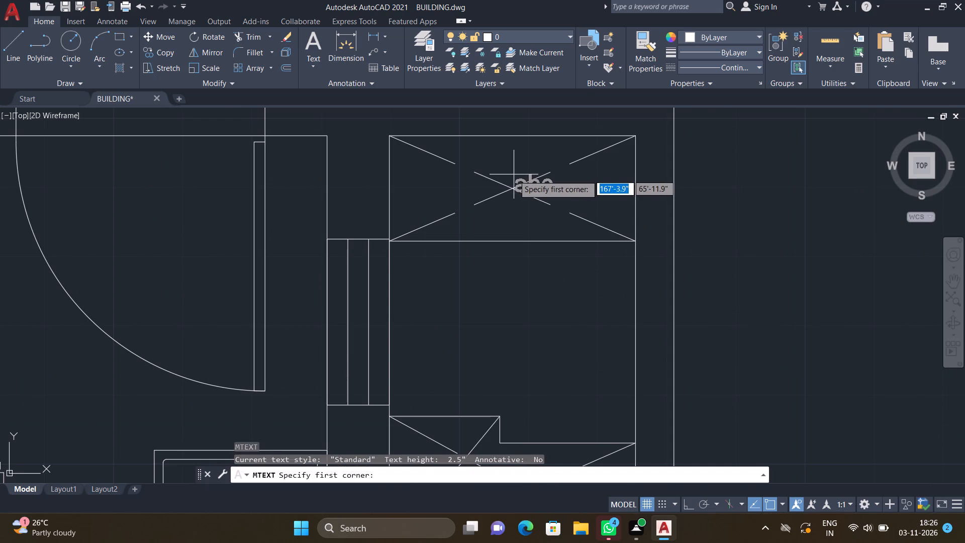
scroll(513, 175, "up", 2)
left_click(493, 165)
left_click(534, 186)
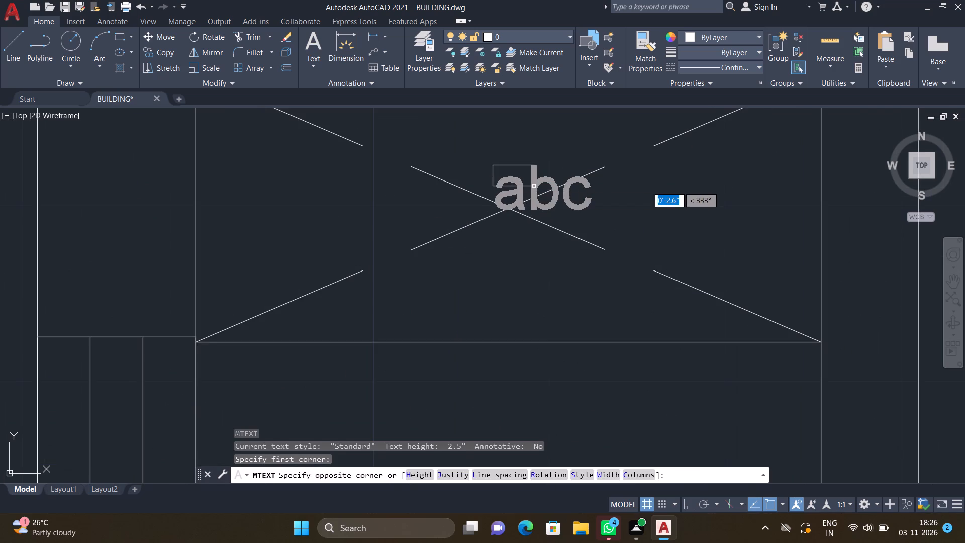
key("d")
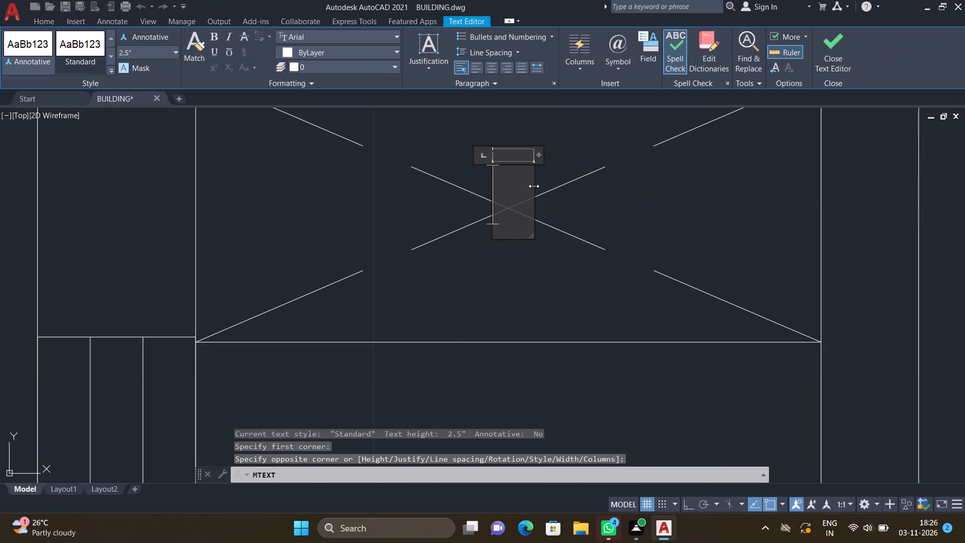
key("BackSpace")
key("d")
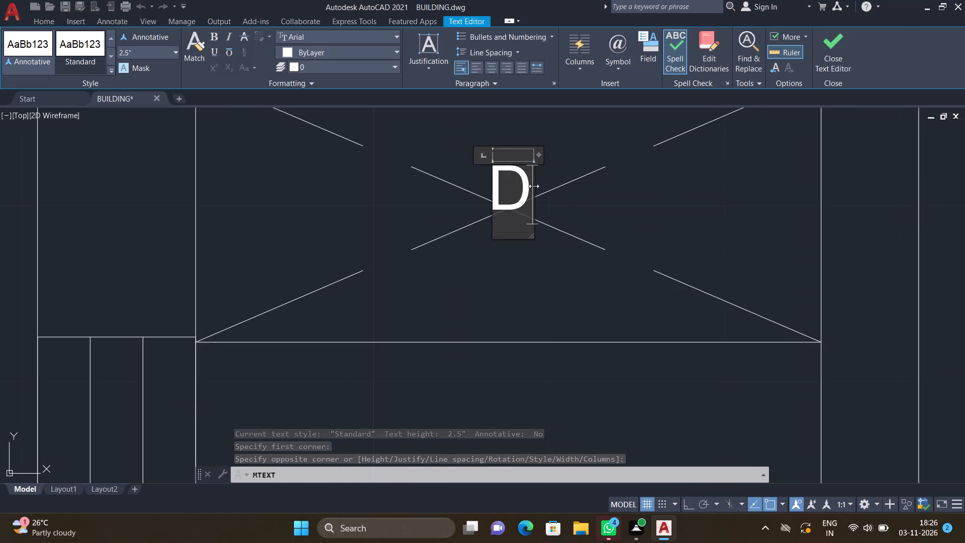
key("Return")
key("Escape")
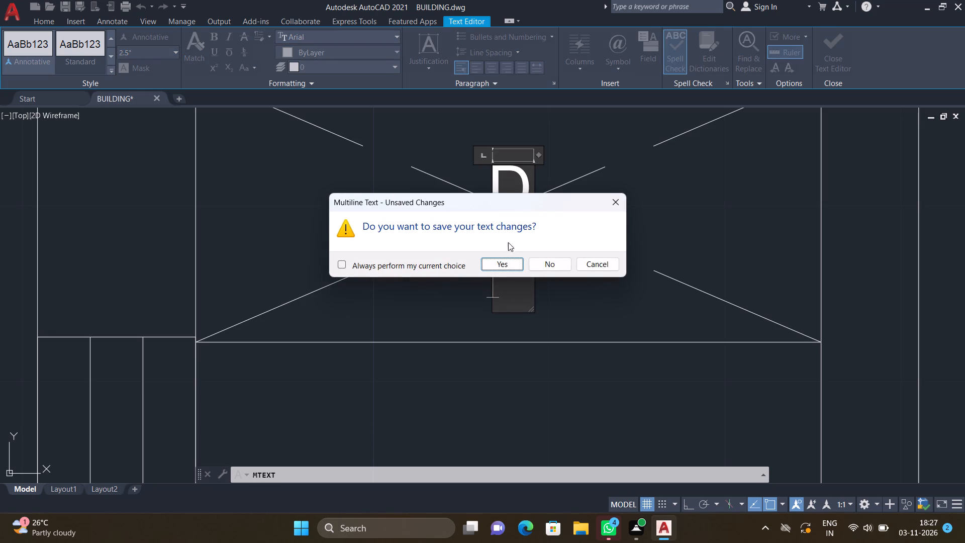
left_click(508, 258)
Add a multiline text label reading D at the centre of the lower crossed duct outside TOILET-1.
scroll(503, 237, "down", 3)
scroll(514, 304, "down", 2)
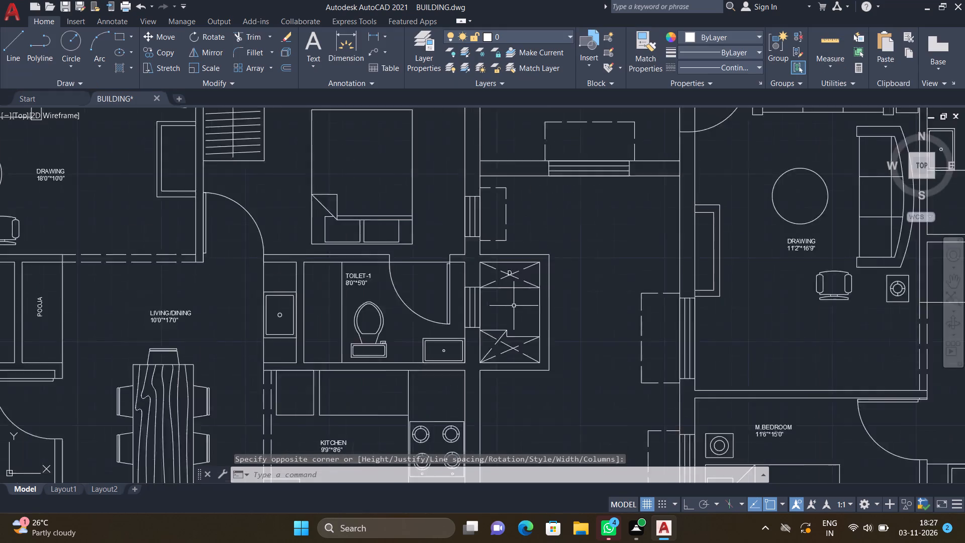
scroll(514, 307, "down", 2)
scroll(502, 306, "up", 3)
type("MT")
key("Return")
scroll(503, 390, "up", 2)
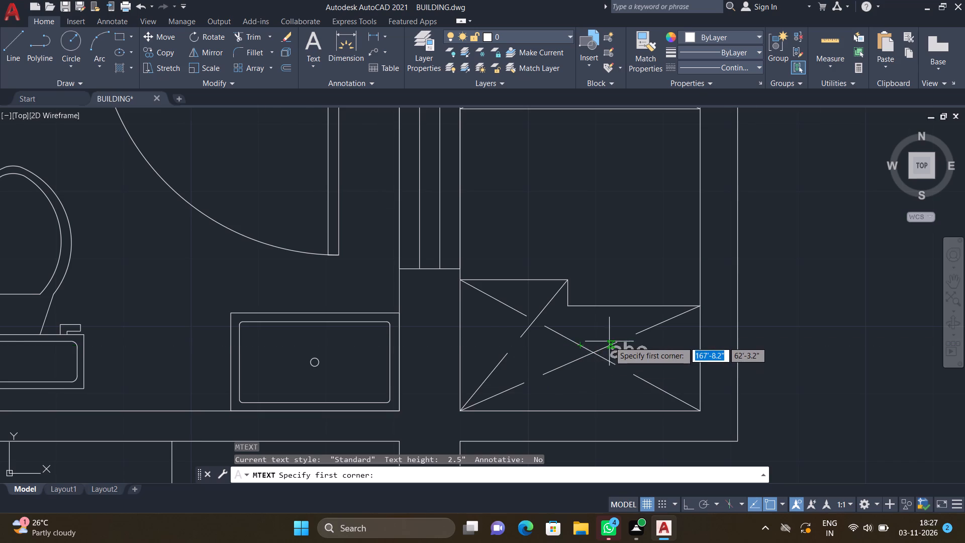
scroll(609, 341, "up", 2)
left_click(540, 315)
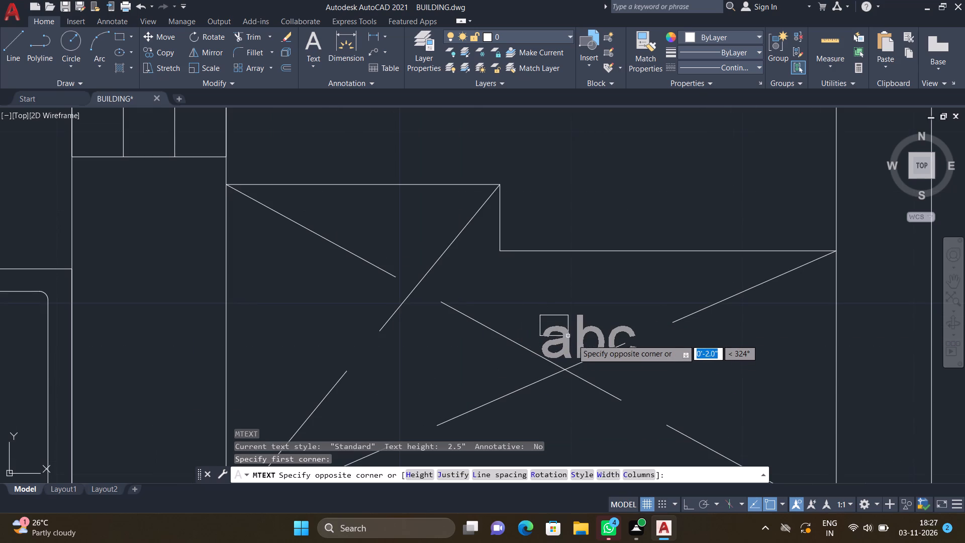
left_click(584, 347)
key("d")
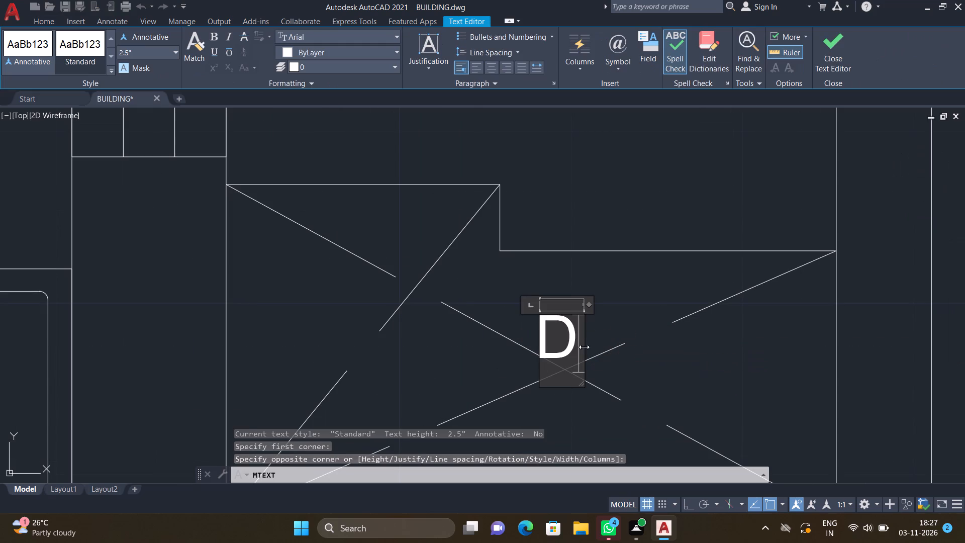
key("Return")
key("Escape")
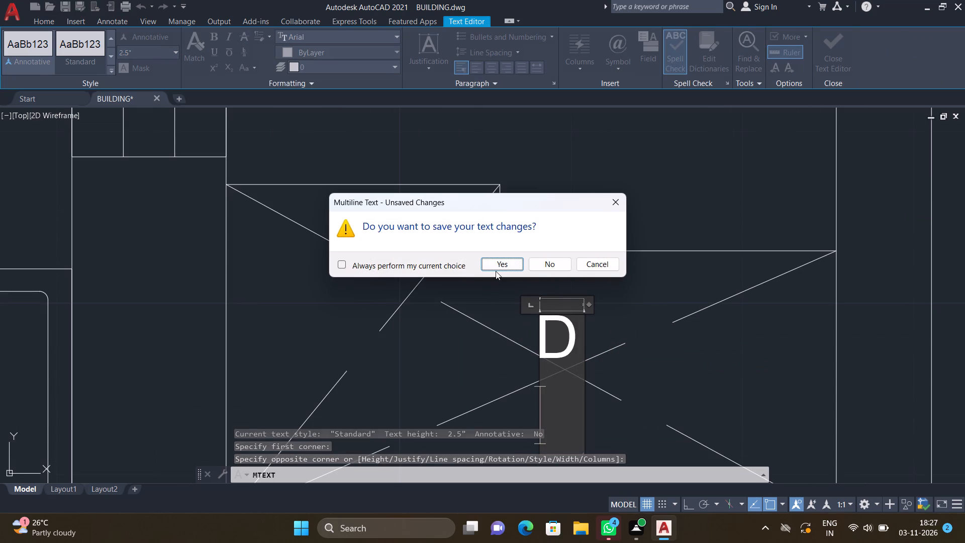
left_click(497, 265)
Check the duct labels beside M.TOILET, the balcony and the utility, and review the surrounding floor plan.
scroll(500, 265, "down", 4)
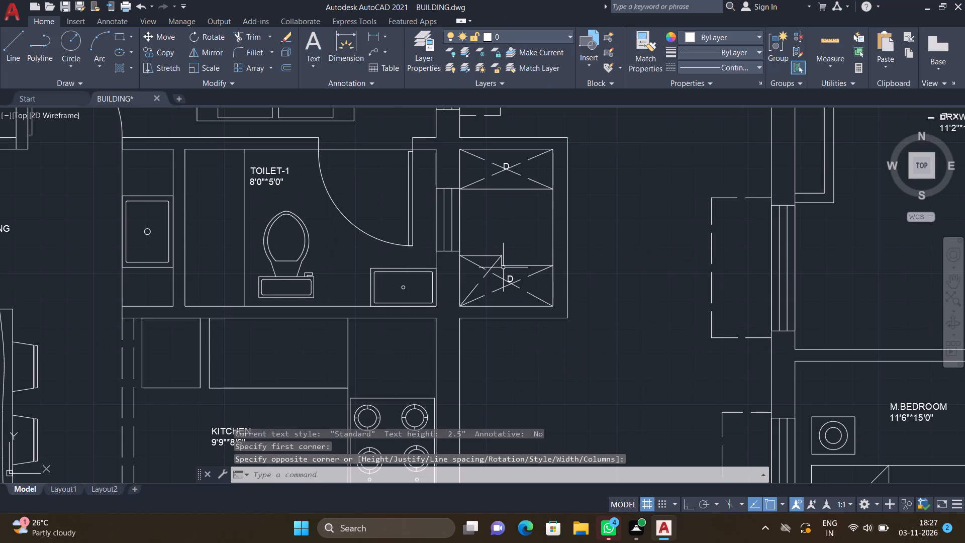
scroll(499, 272, "down", 3)
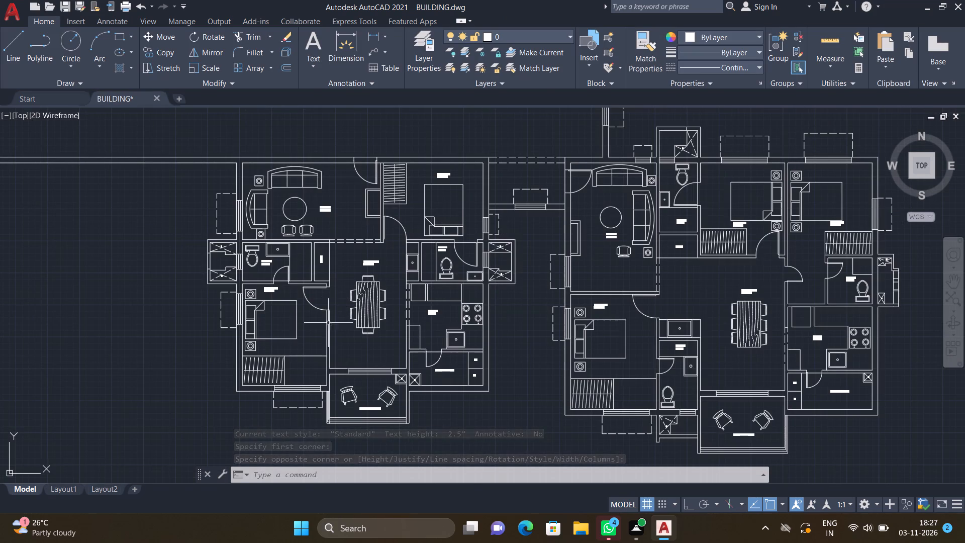
scroll(219, 277, "up", 3)
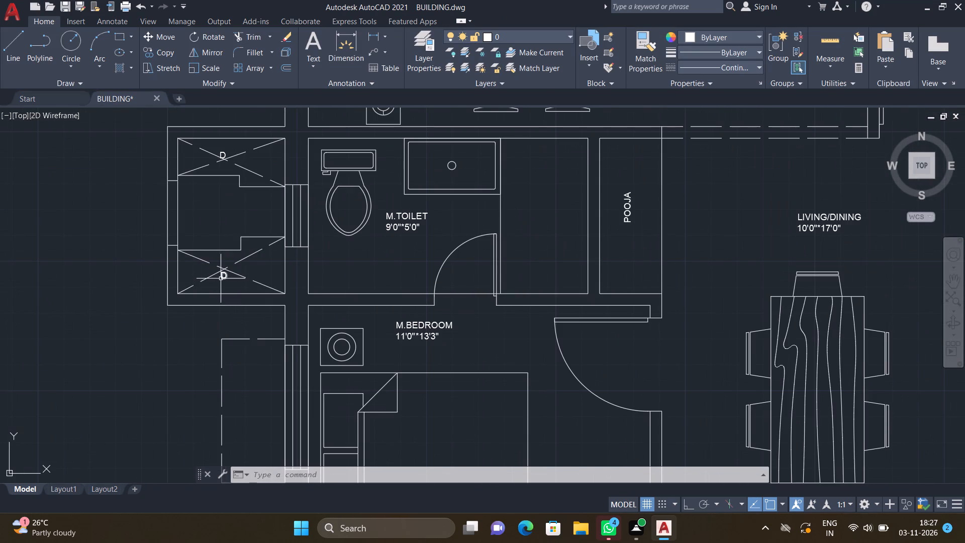
scroll(351, 320, "down", 2)
scroll(435, 372, "down", 2)
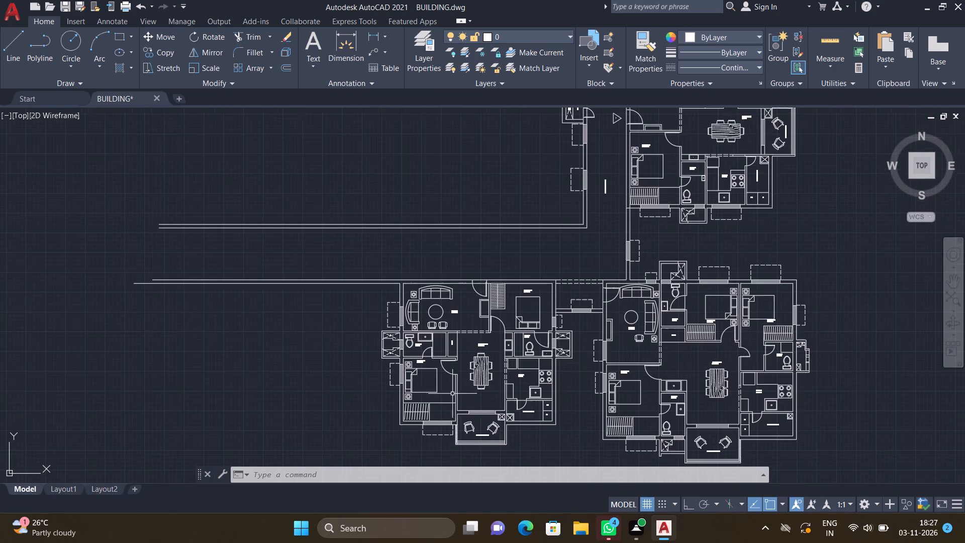
scroll(496, 446, "up", 2)
scroll(525, 377, "up", 2)
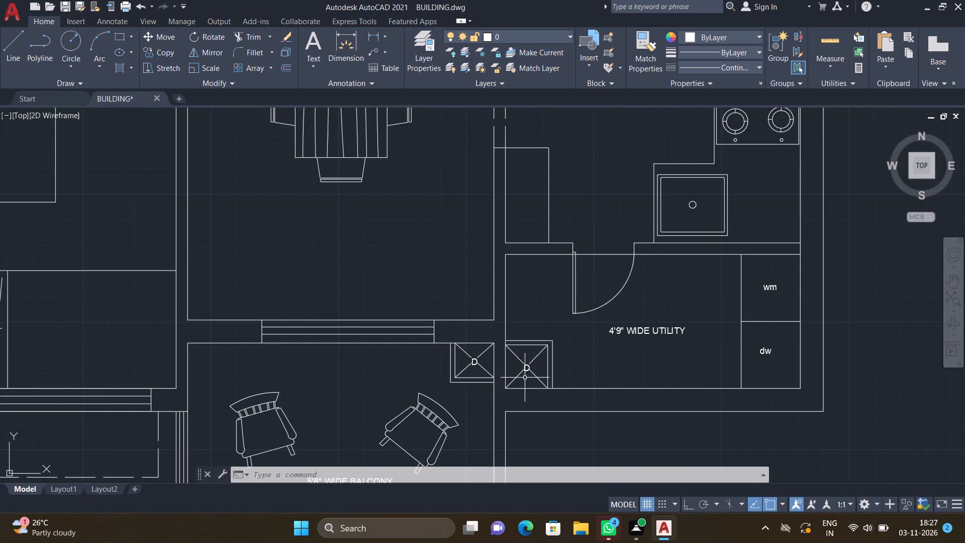
scroll(474, 392, "down", 2)
scroll(408, 327, "down", 1)
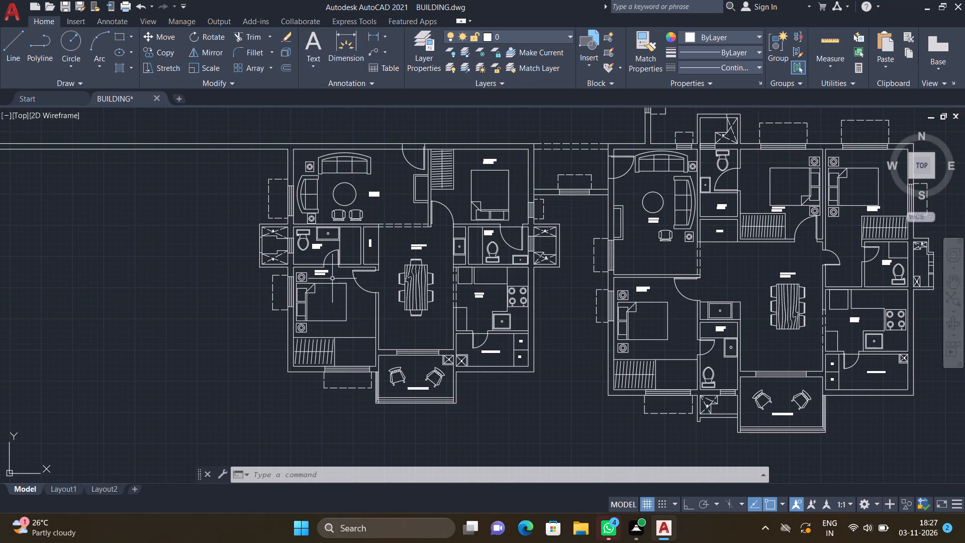
scroll(325, 261, "down", 2)
scroll(389, 242, "down", 1)
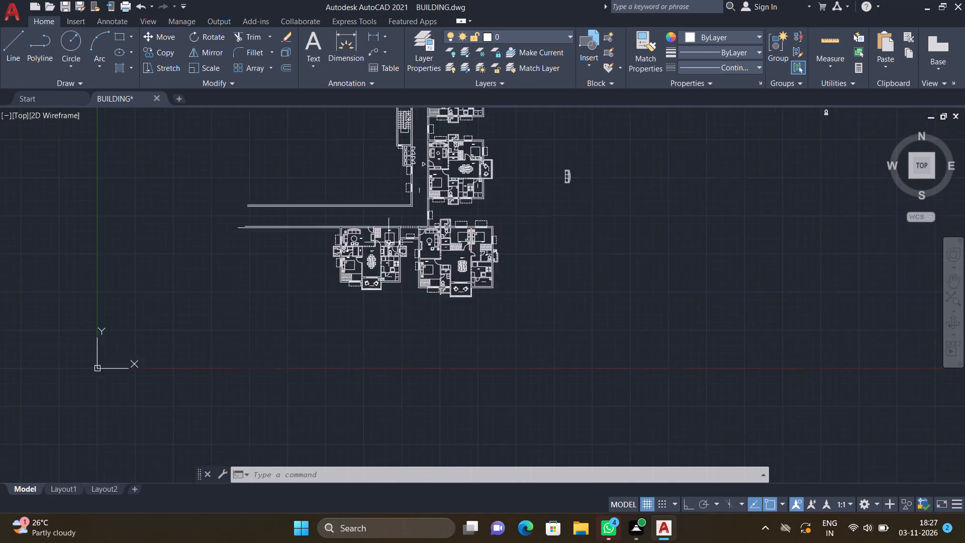
scroll(389, 242, "down", 1)
scroll(302, 238, "up", 3)
With Ortho on, draw a vertical line about 16'-6" upward from the lower line of the corridor's upper wall.
key("l")
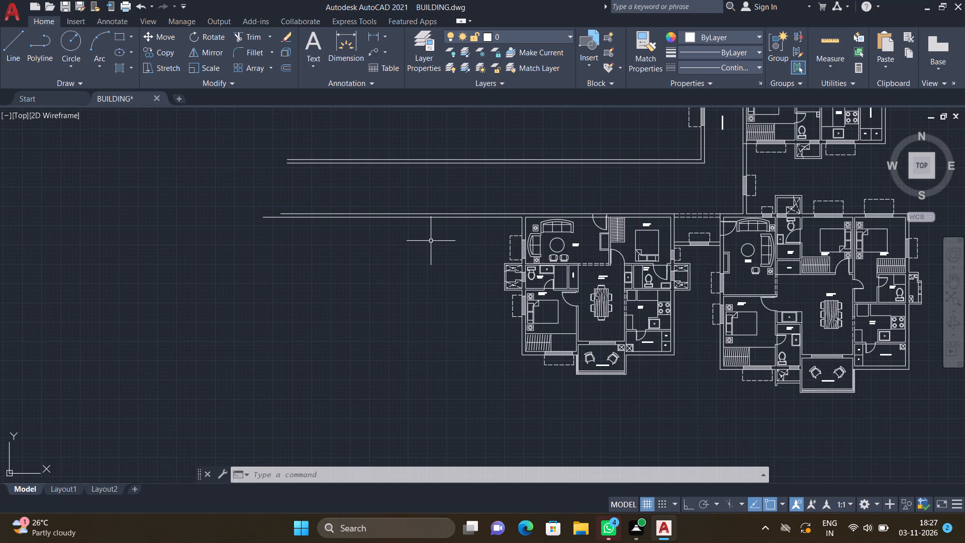
key("Return")
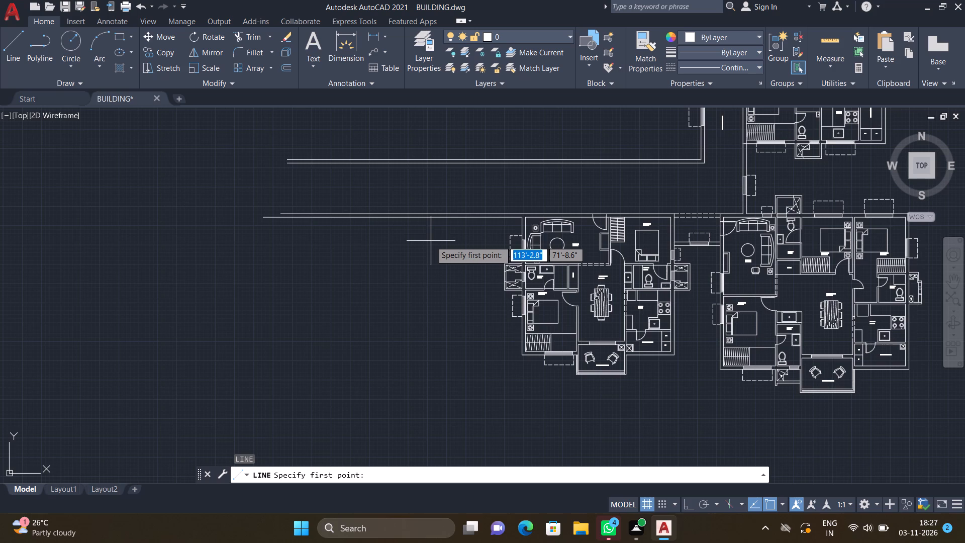
scroll(431, 241, "down", 2)
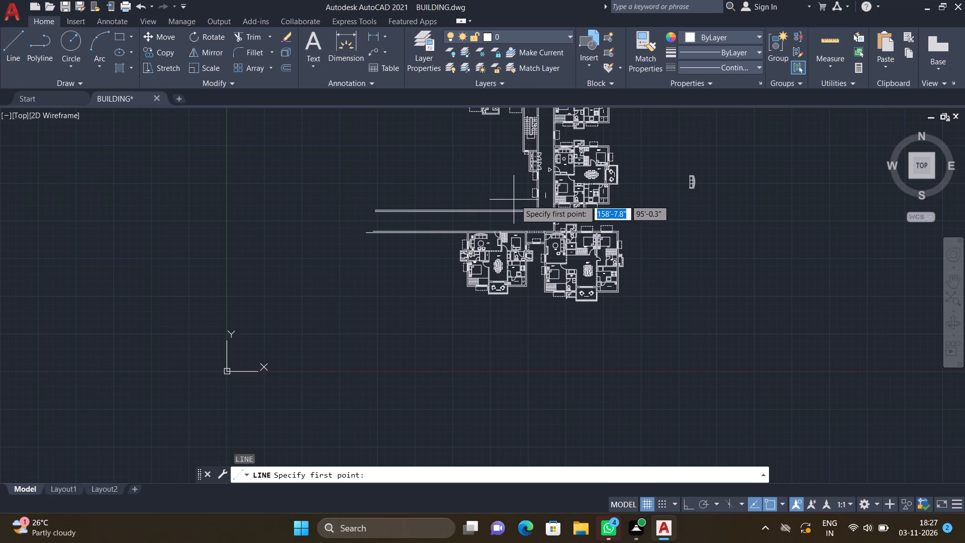
scroll(499, 208, "up", 2)
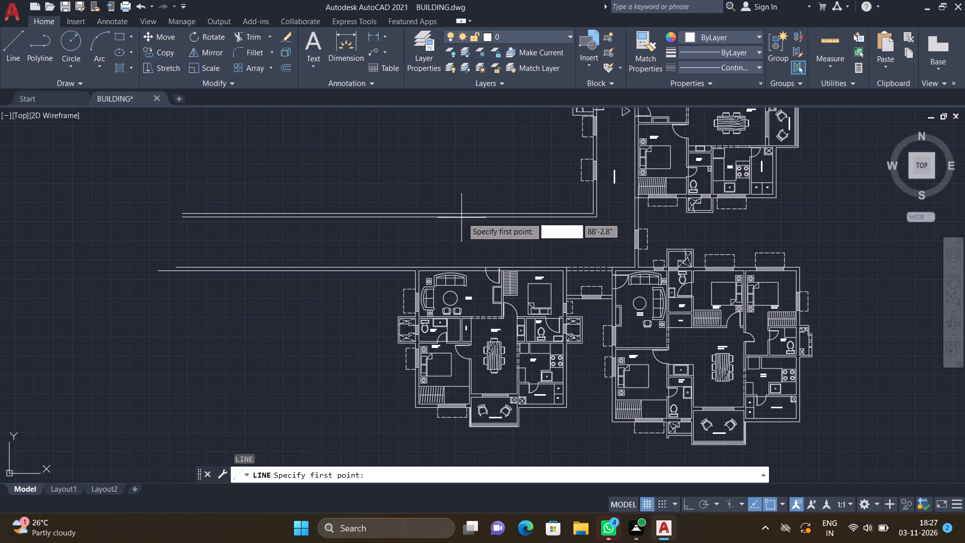
scroll(462, 217, "up", 2)
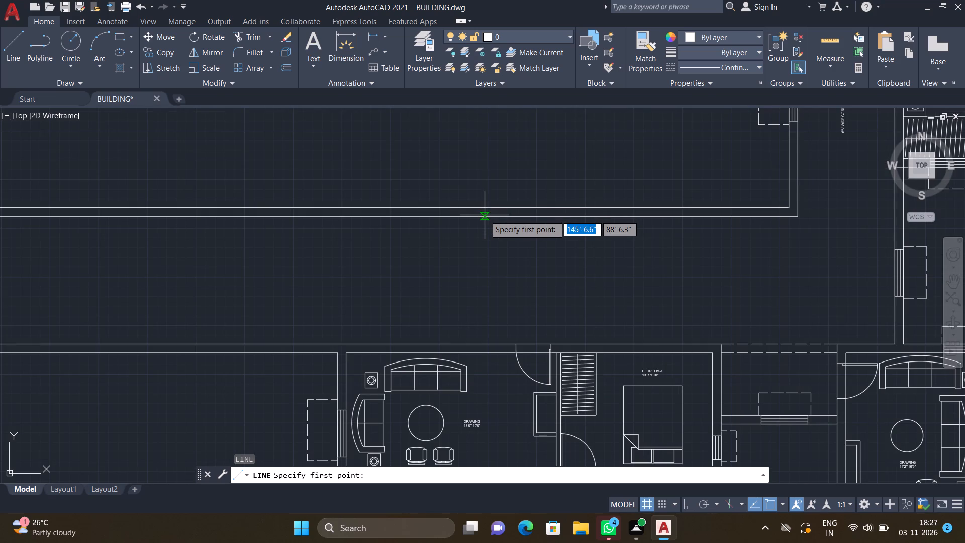
left_click(485, 218)
scroll(485, 190, "down", 3)
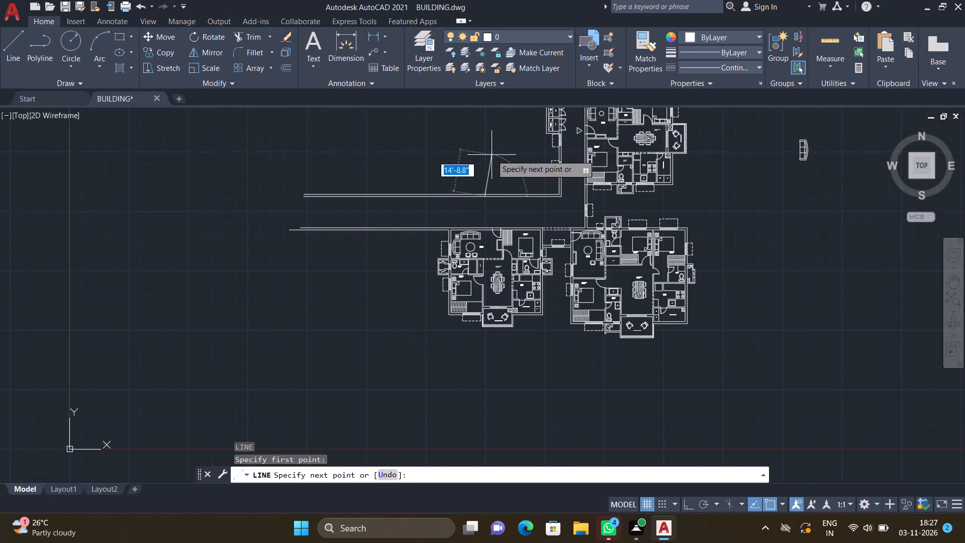
scroll(488, 155, "up", 1)
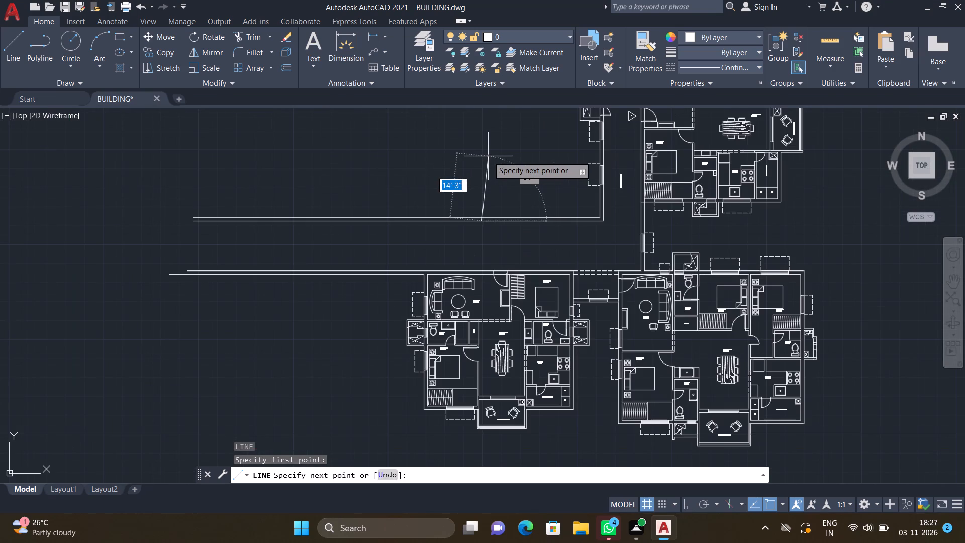
key("F8")
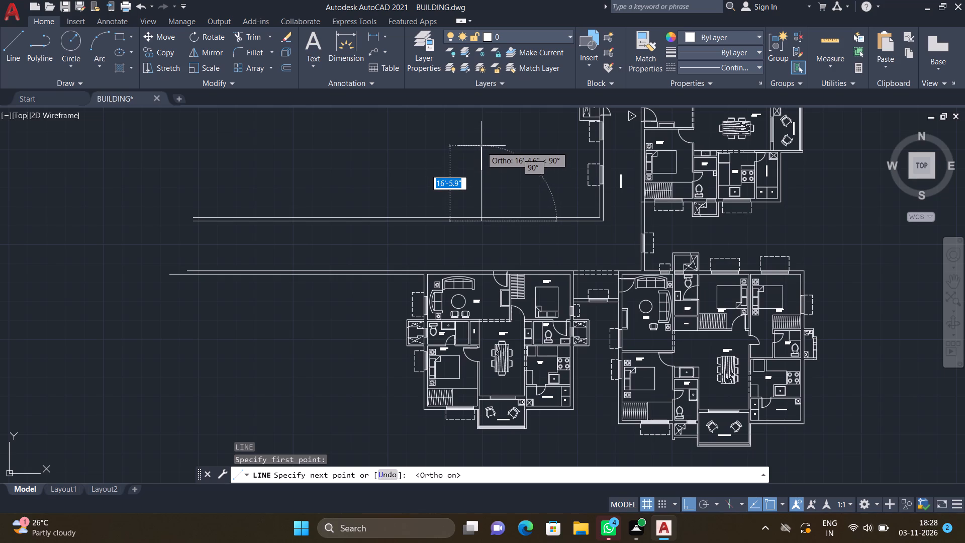
left_click(481, 145)
key("Return")
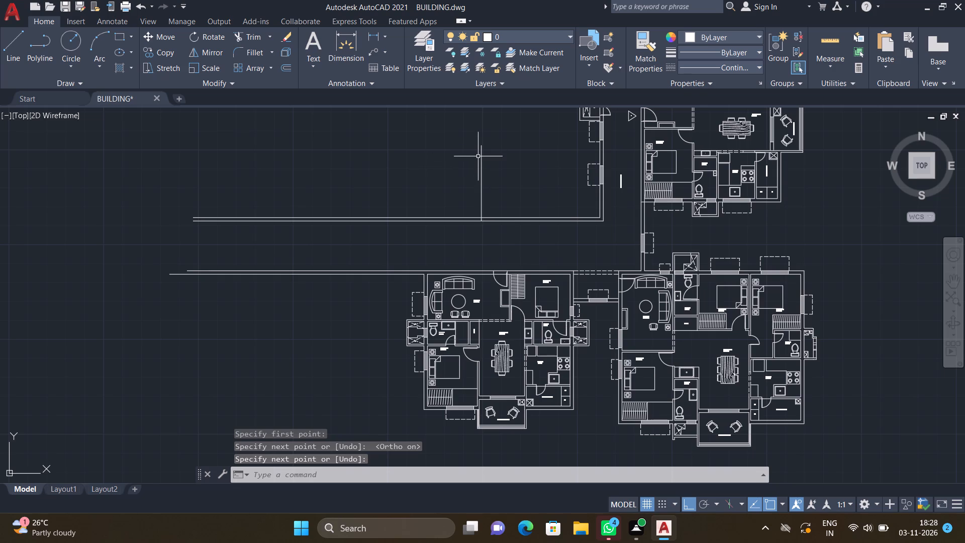
Extend the new vertical wall line with a second line about 3' upward from its top end.
key("l")
key("Return")
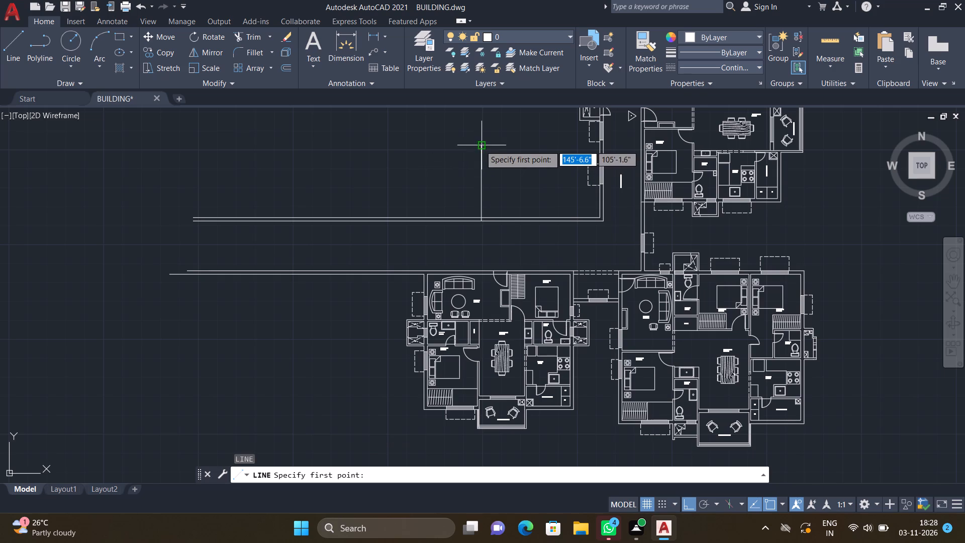
scroll(480, 143, "up", 2)
left_click(480, 148)
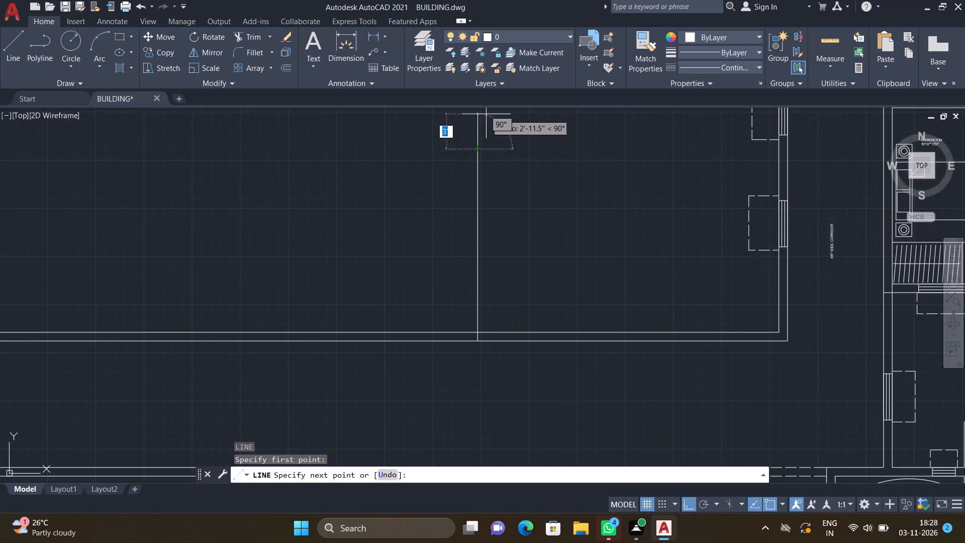
left_click(486, 114)
key("Return")
Draw a horizontal line leftward from the vertical line's top end, stopping just short of the corridor wall's left end.
scroll(480, 113, "down", 2)
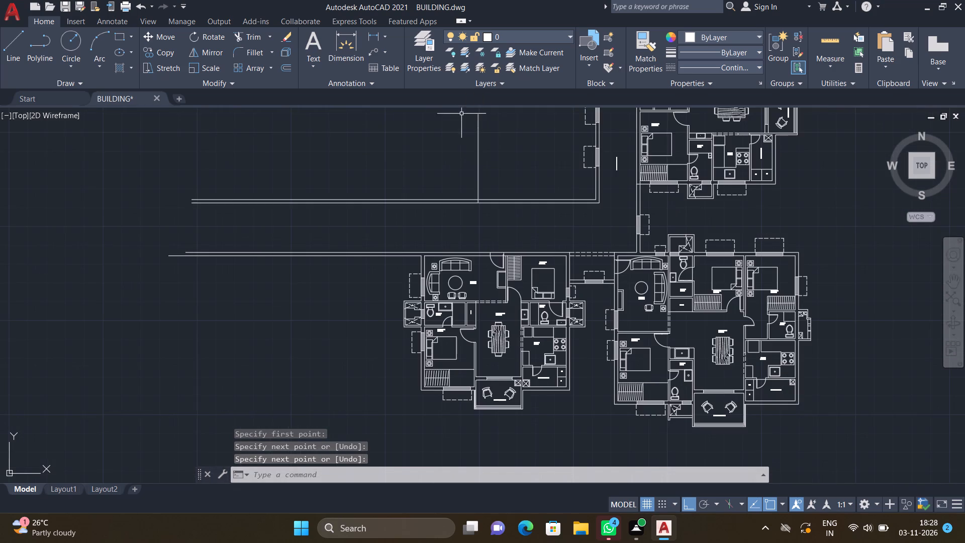
scroll(463, 103, "up", 3)
key("l")
key("Return")
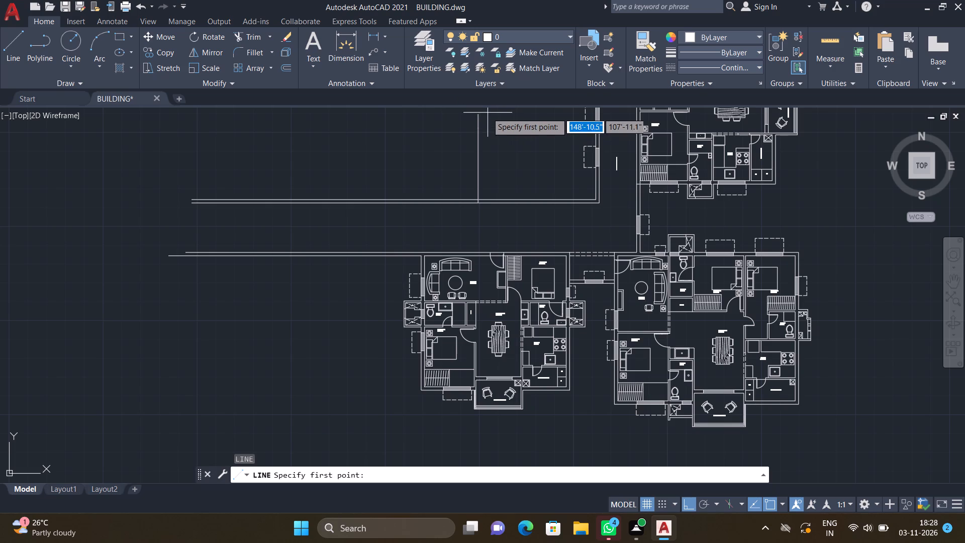
left_click(480, 114)
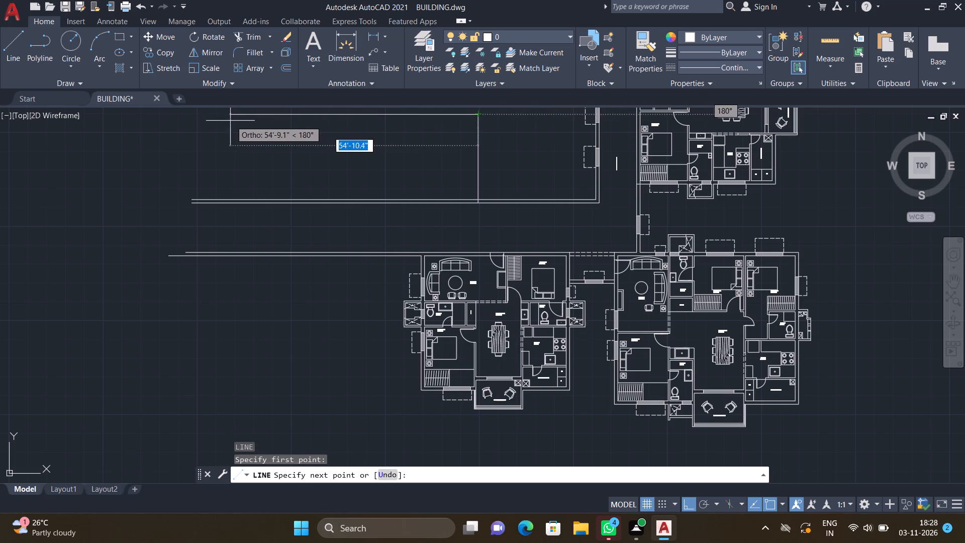
left_click(213, 118)
key("Return")
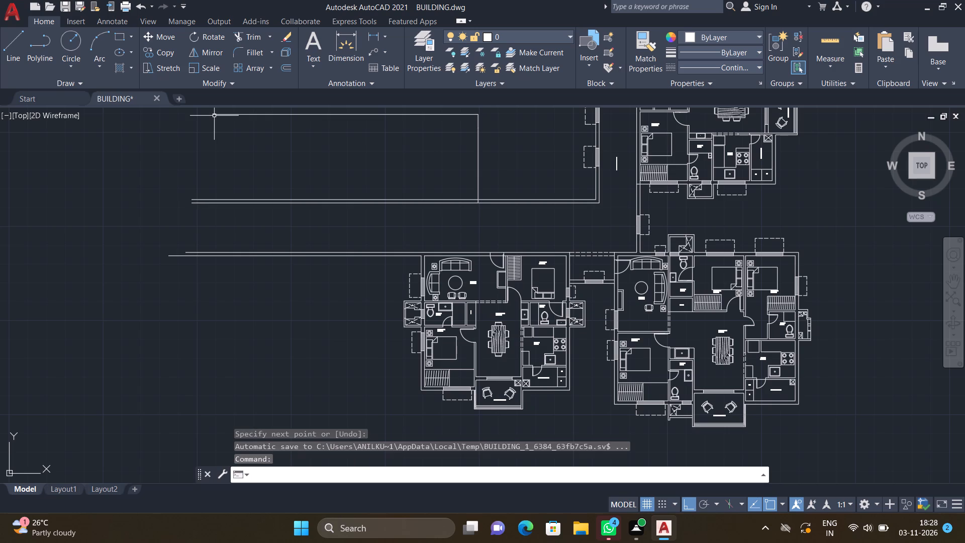
Offset the new unit's top horizontal line 9" downward to form the upper wall thickness.
key("o")
key("Return")
type("9\"")
key("Return")
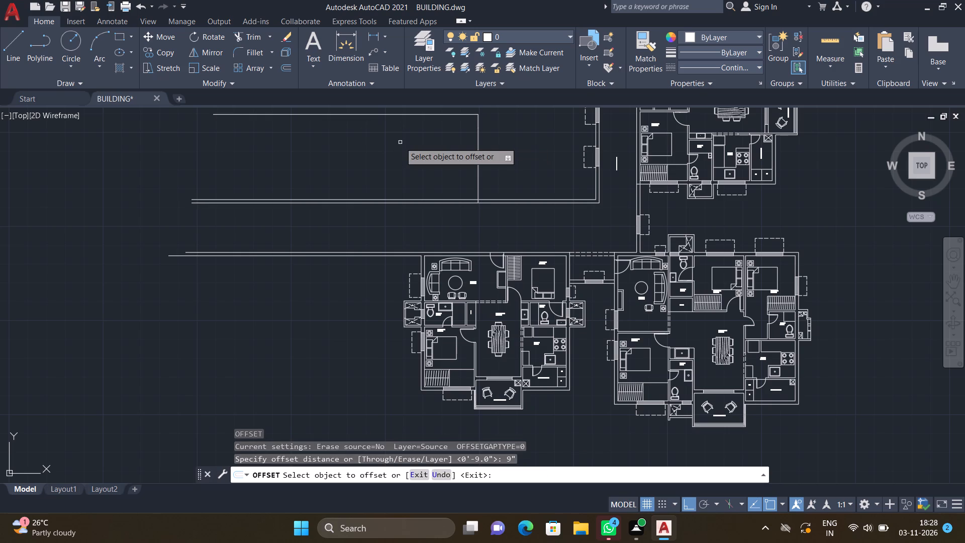
left_click(406, 115)
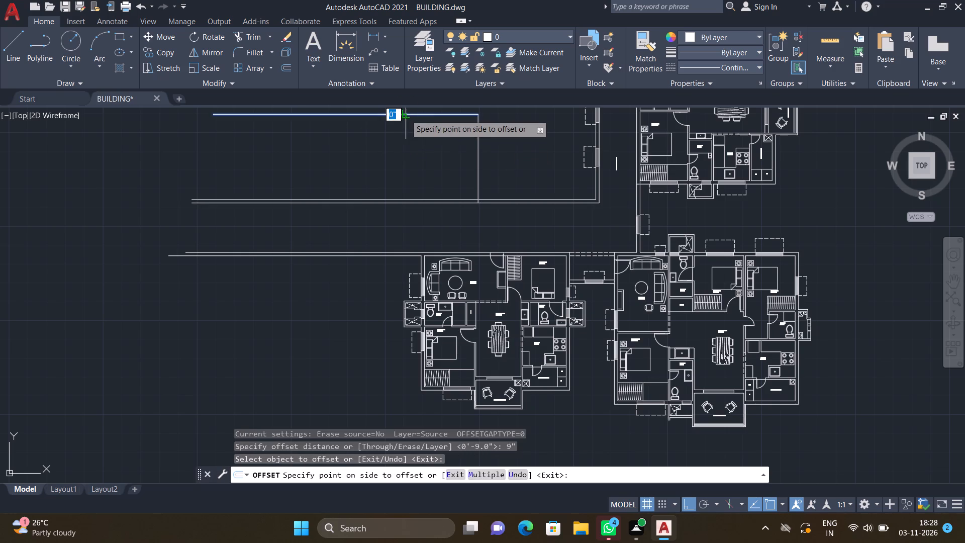
left_click(407, 134)
key("Return")
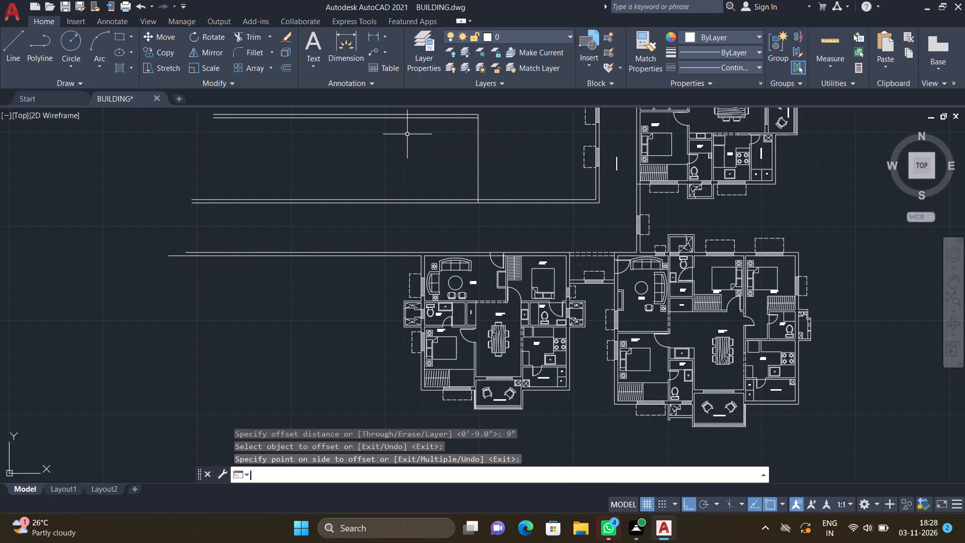
Offset both segments of the new unit's right vertical wall line 9" inward to the left.
key("o")
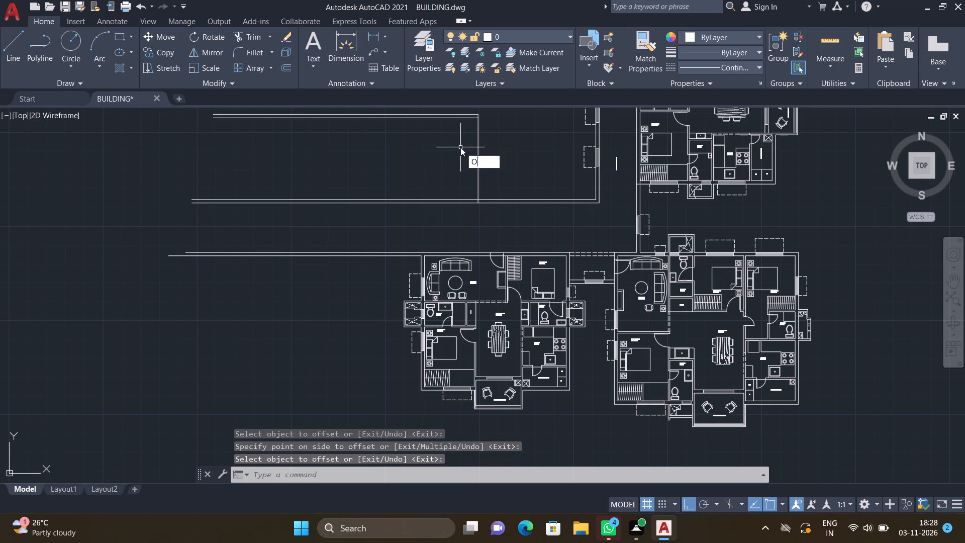
key("Return")
key("9")
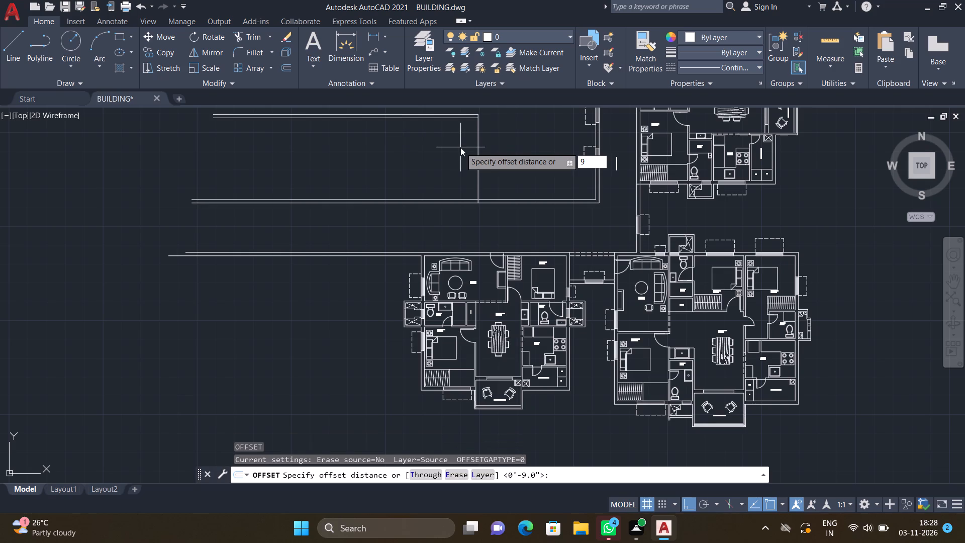
key("shift+quotedbl")
key("Return")
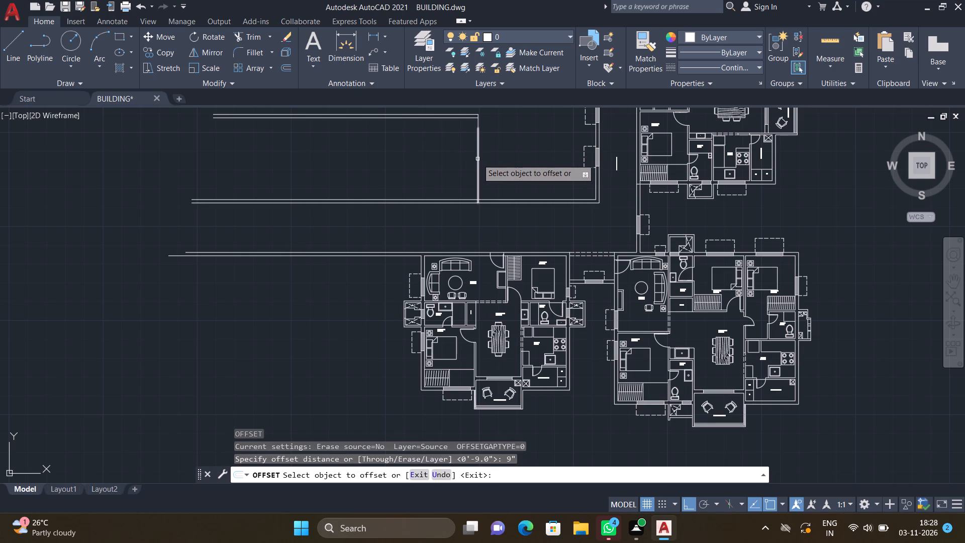
left_click(478, 159)
left_click(454, 142)
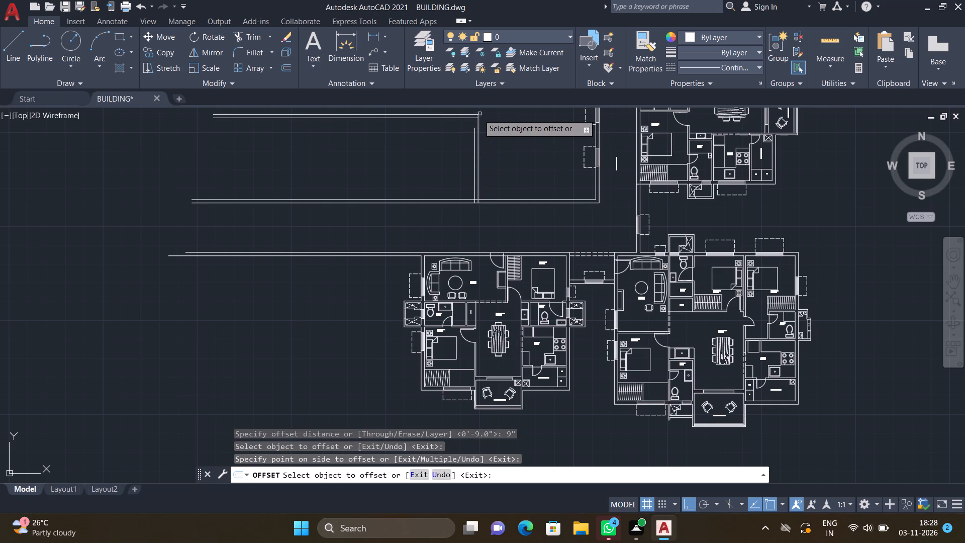
scroll(476, 119, "up", 2)
left_click(475, 127)
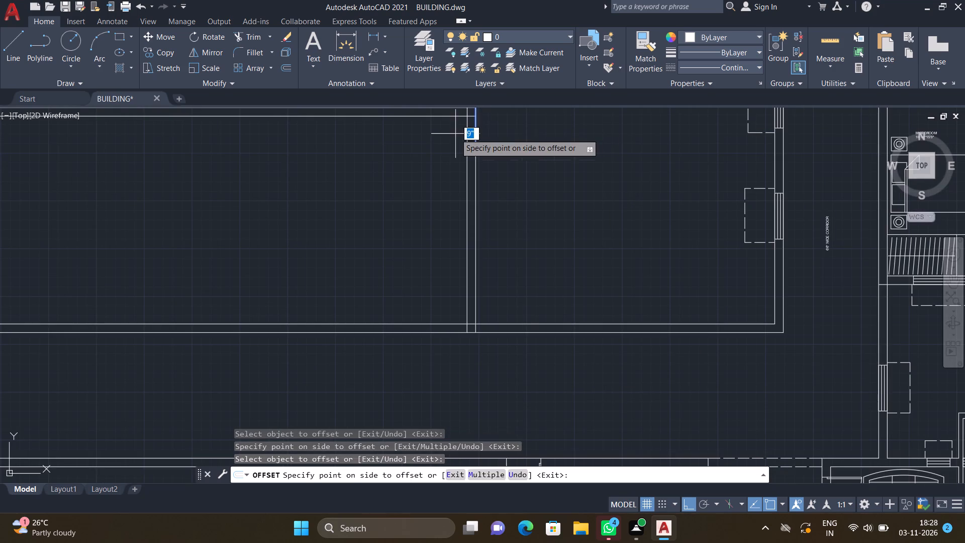
left_click(455, 134)
key("Return")
Offset both inner line segments of the right vertical wall 7' to the left for a parallel partition.
scroll(456, 134, "down", 2)
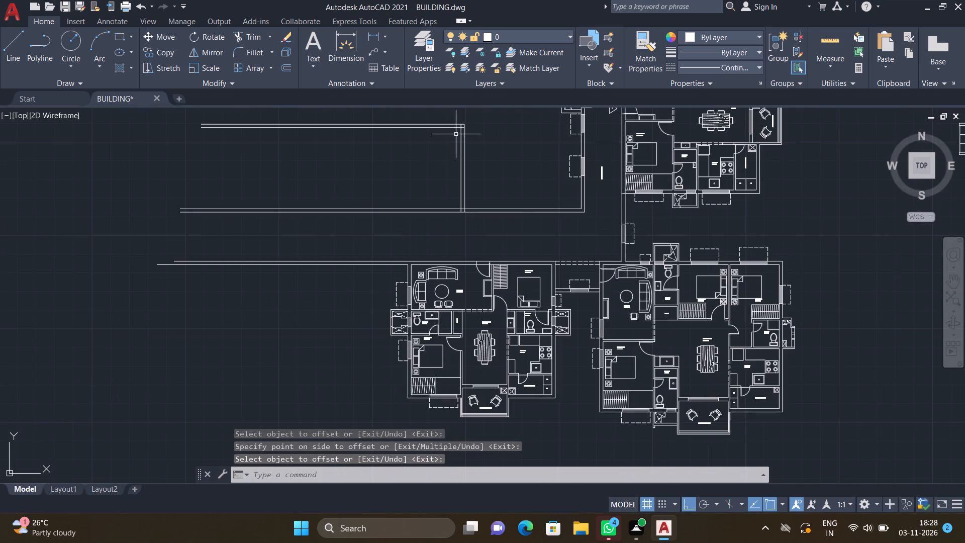
scroll(449, 131, "up", 2)
key("o")
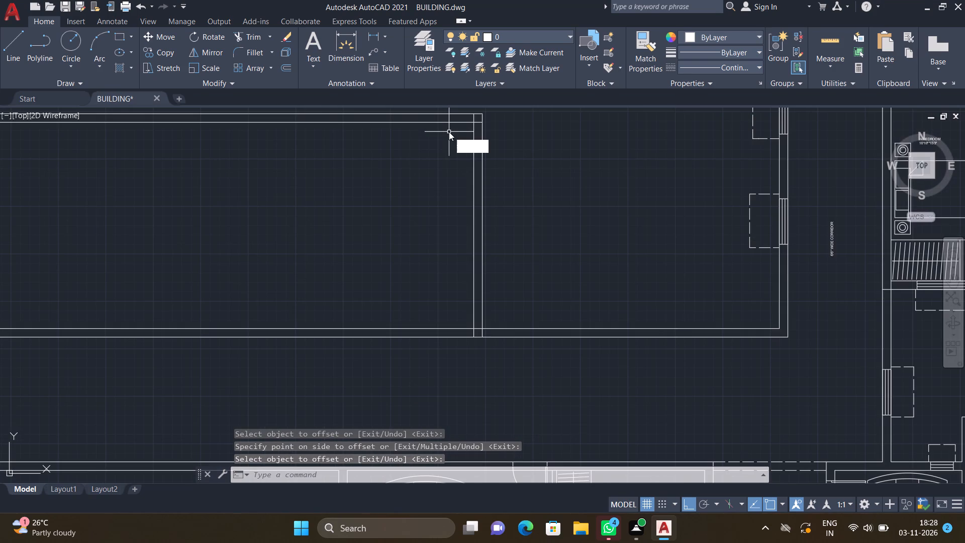
key("Return")
type("7'")
key("Return")
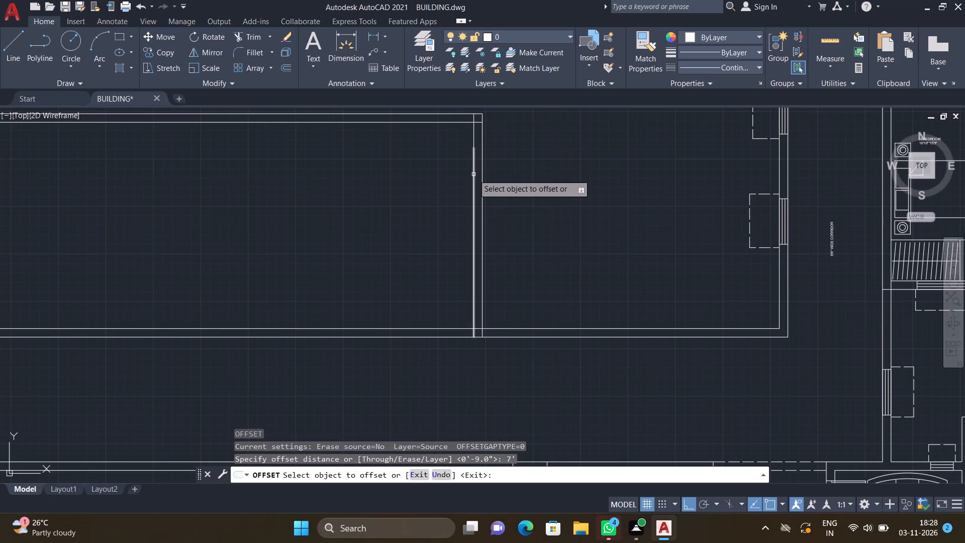
left_click(473, 137)
left_click(369, 173)
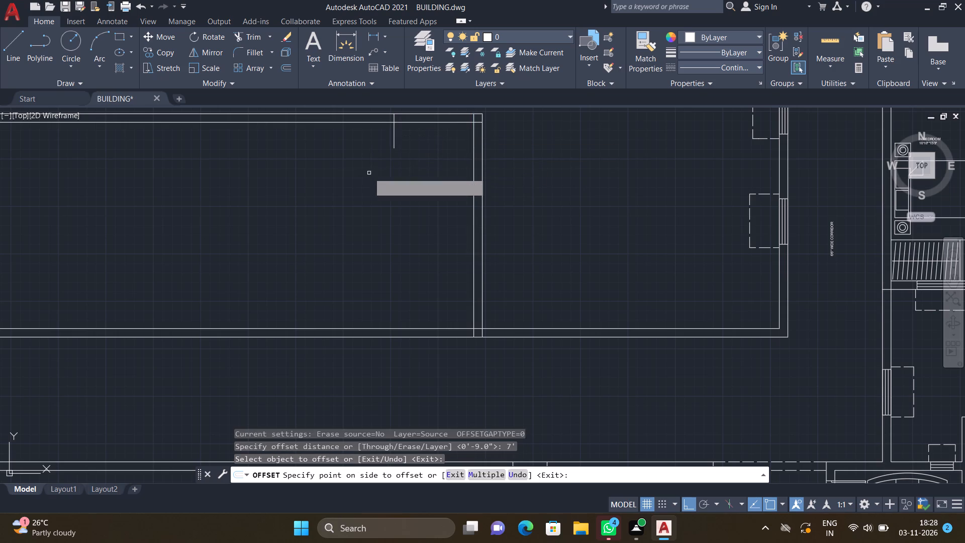
left_click(474, 214)
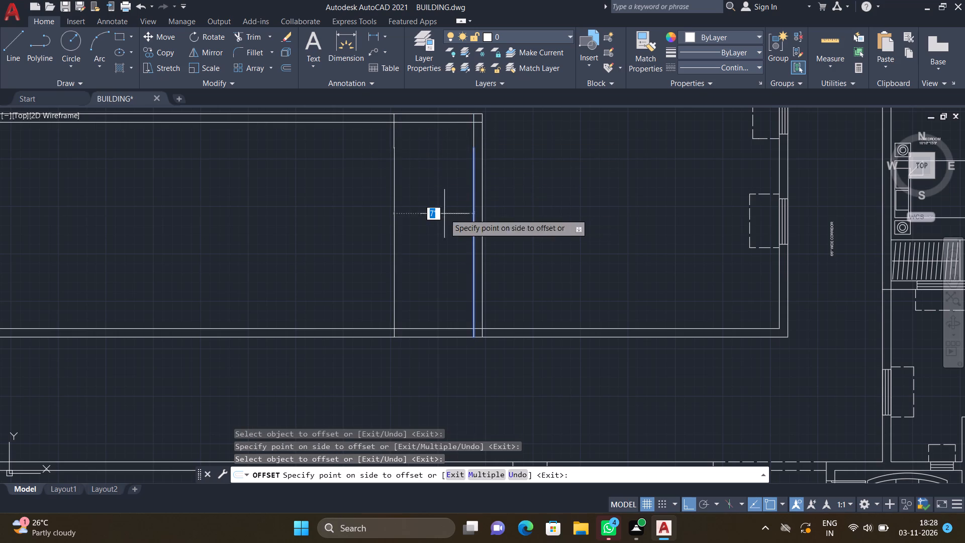
left_click(391, 214)
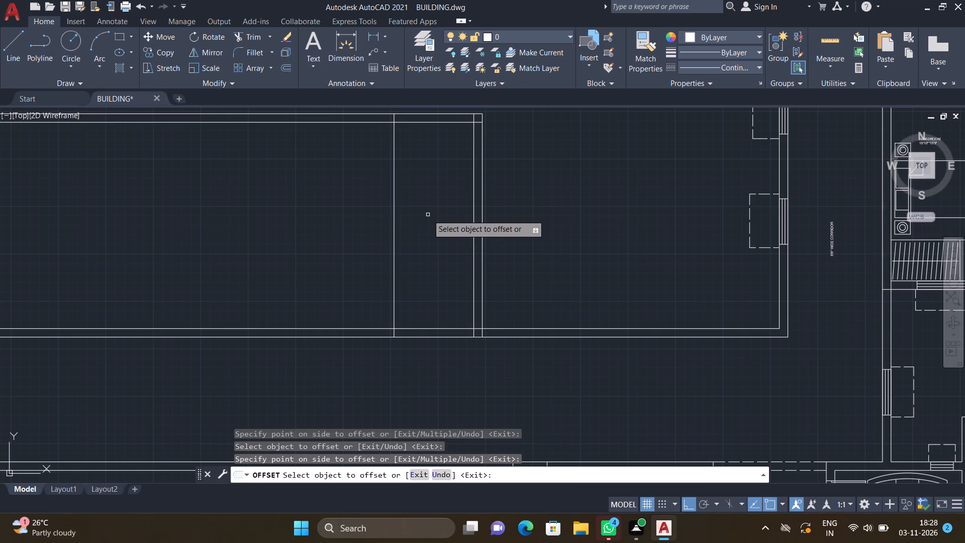
key("Return")
Offset both segments of the new partition line 4.5" to the left to form the partition thickness.
scroll(429, 214, "down", 1)
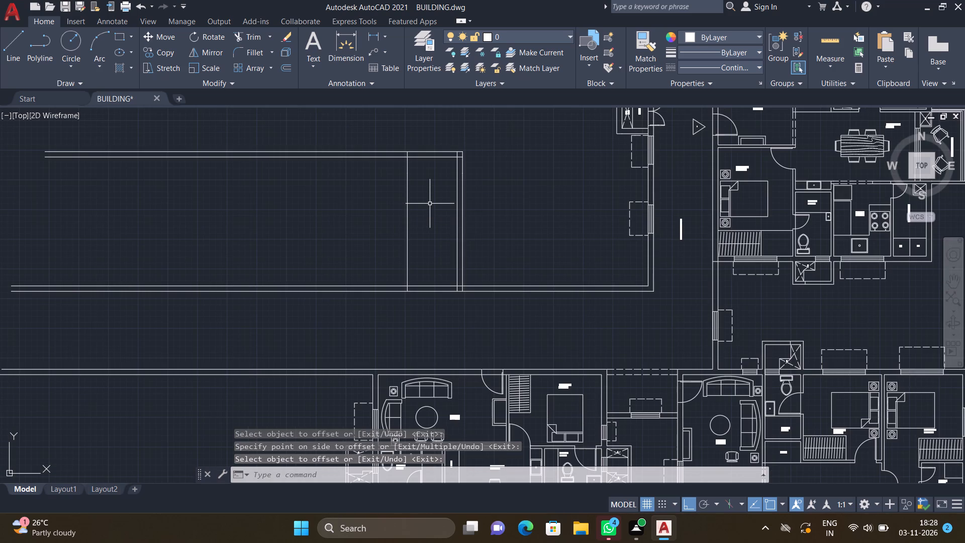
key("o")
key("Return")
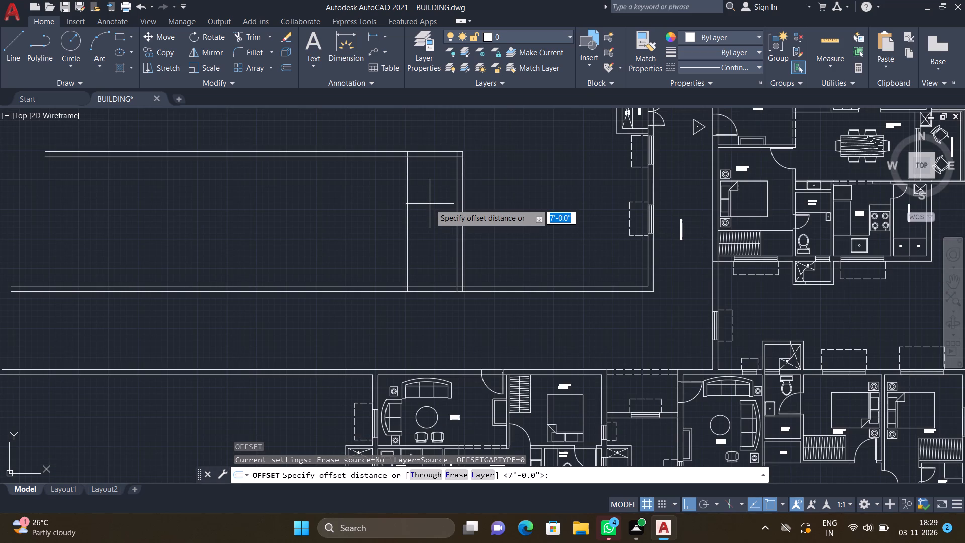
type("4.5\"")
key("Return")
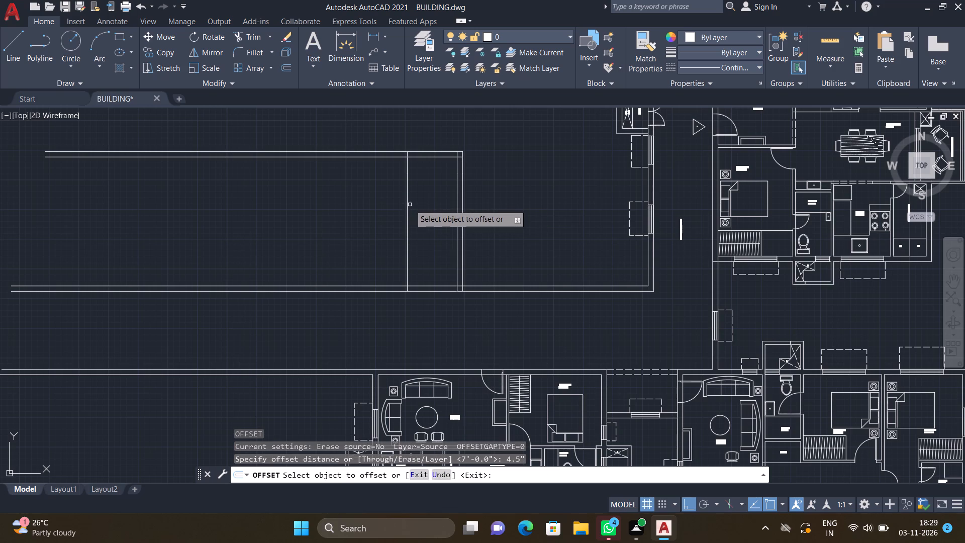
left_click(408, 201)
left_click(374, 207)
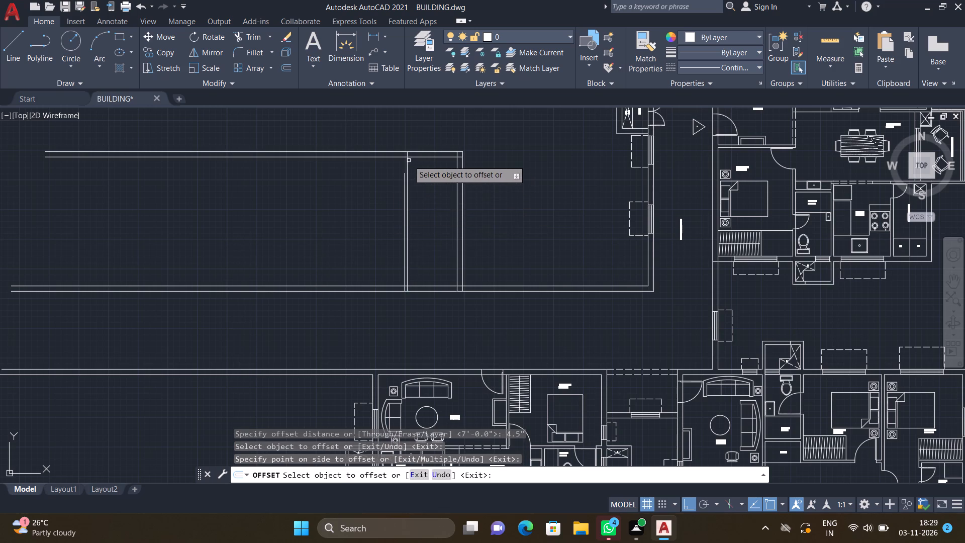
scroll(403, 161, "up", 1)
left_click(407, 165)
left_click(398, 166)
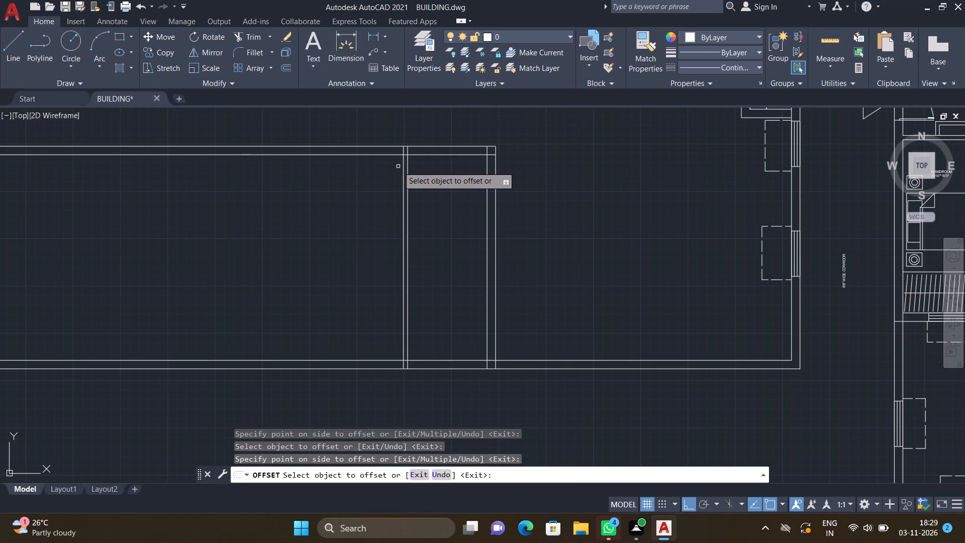
key("Return")
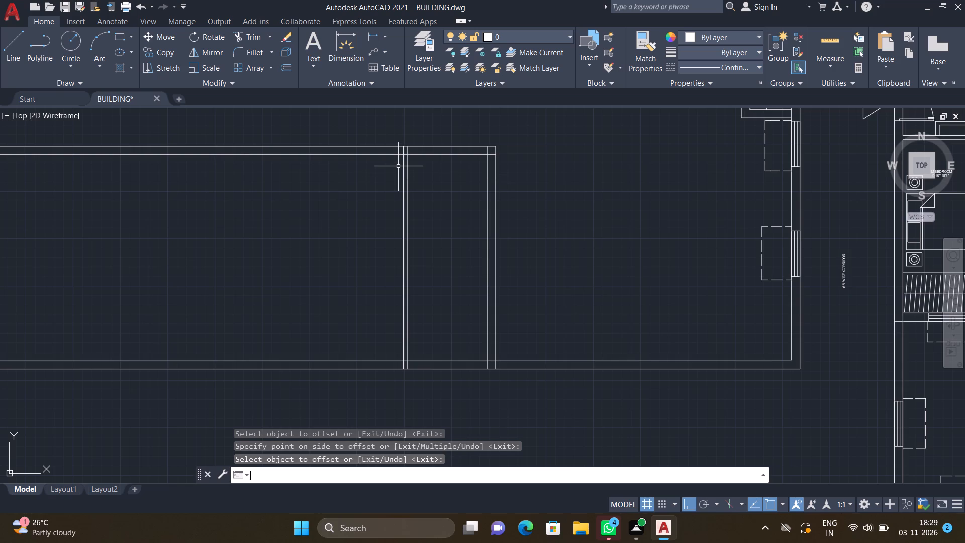
Offset the inner line of the new unit's top wall 7' downward.
scroll(395, 172, "down", 1)
scroll(424, 166, "up", 1)
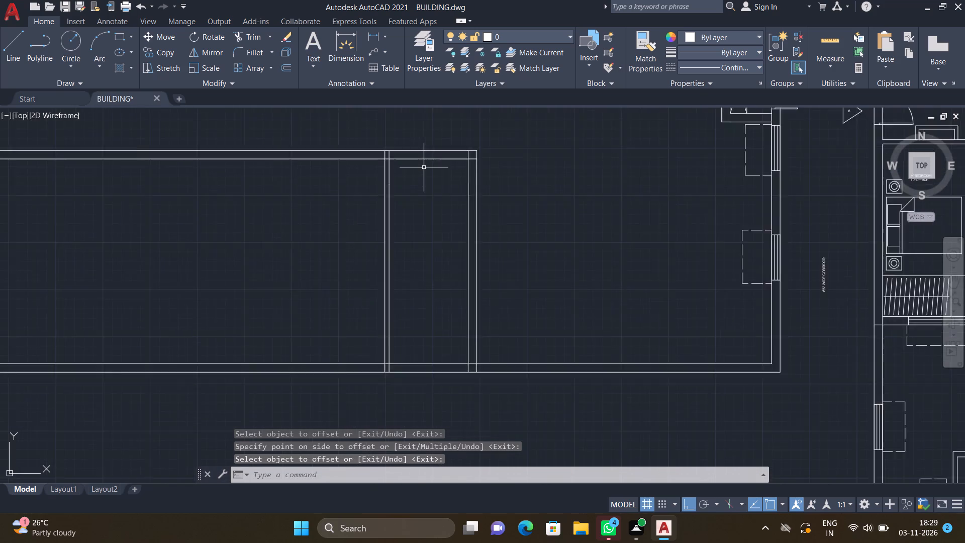
scroll(424, 167, "up", 1)
key("o")
key("Return")
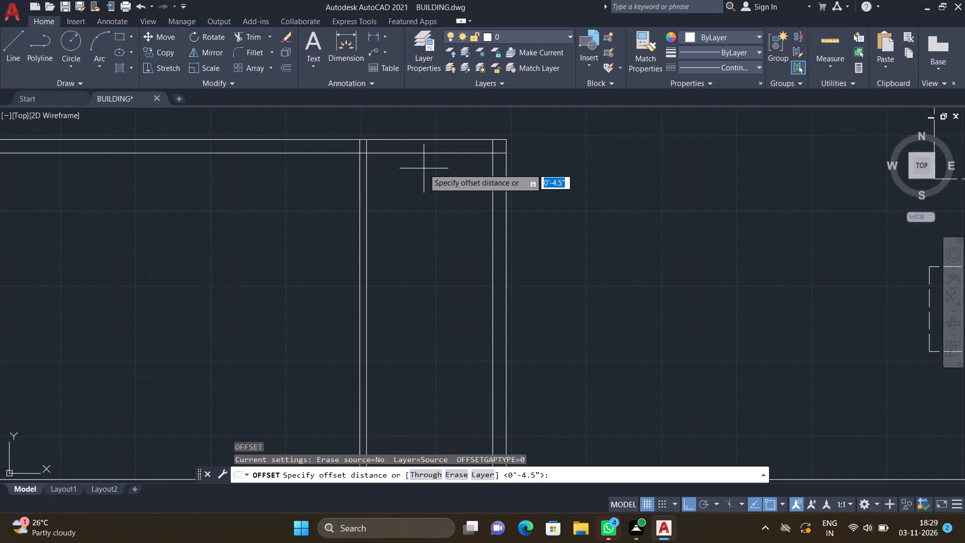
type("7'")
key("Return")
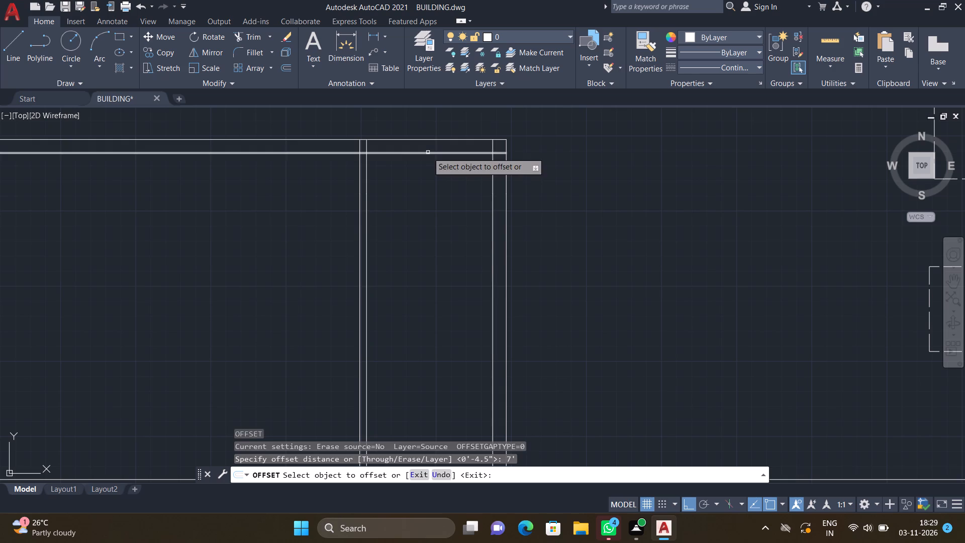
left_click(428, 152)
left_click(434, 270)
key("Return")
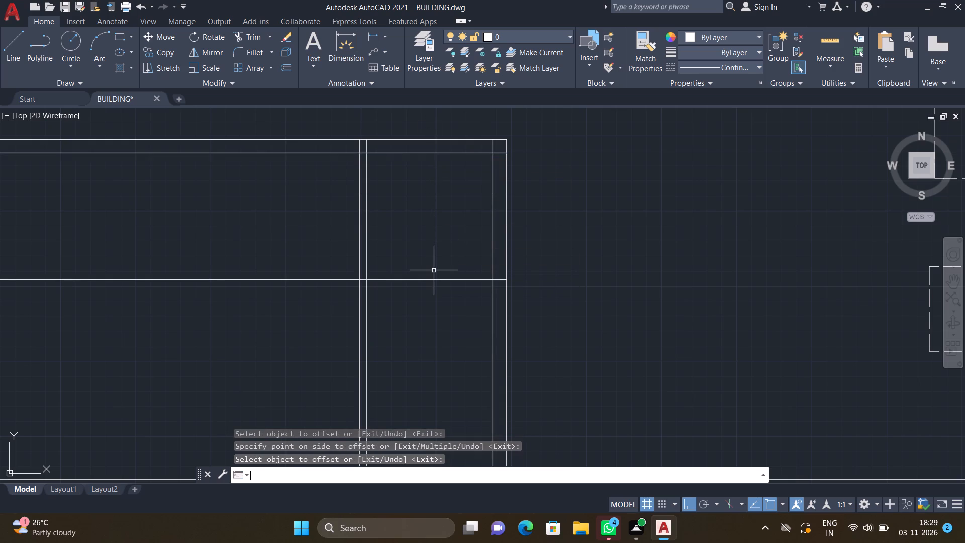
Offset the new horizontal line below the top wall 9" downward to form a wall.
scroll(432, 273, "down", 2)
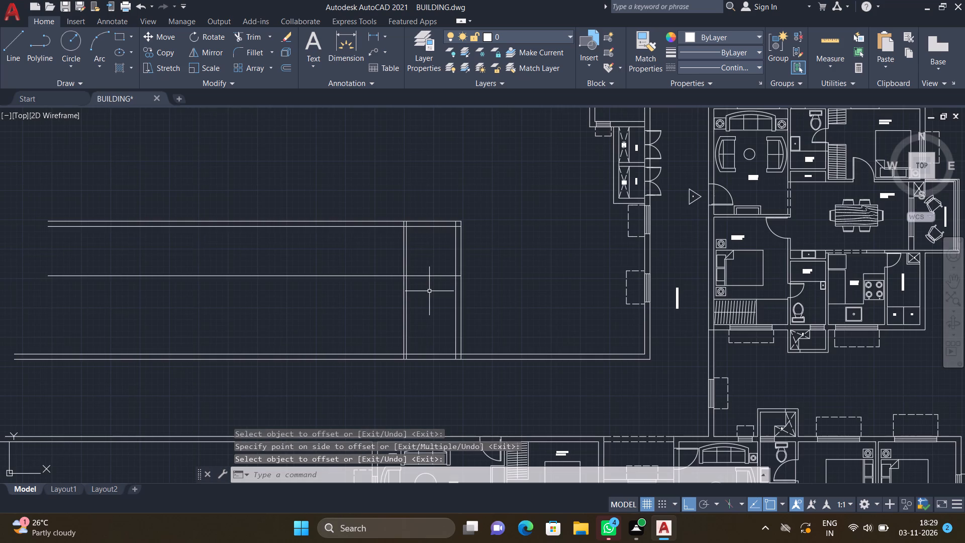
scroll(429, 292, "up", 1)
key("o")
key("Return")
type("9\"")
key("Return")
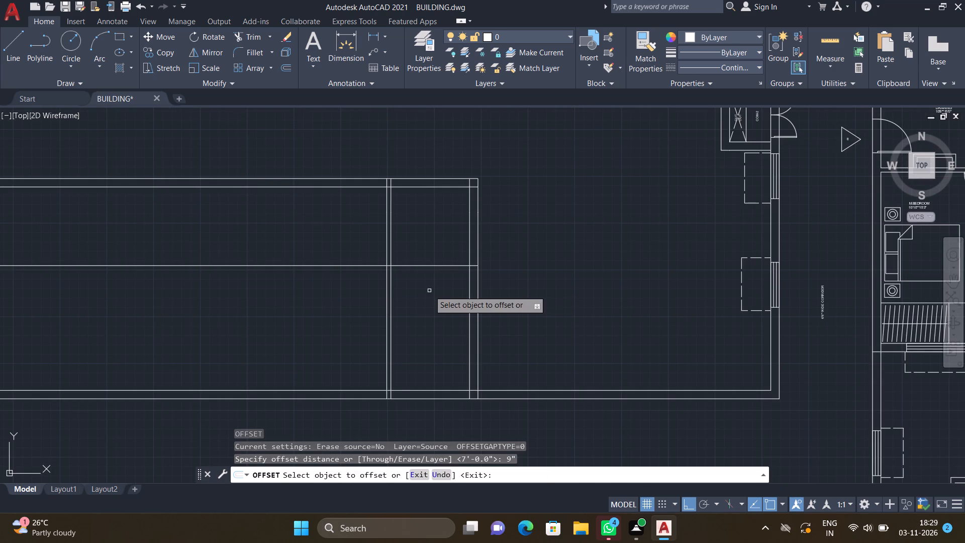
left_click(432, 265)
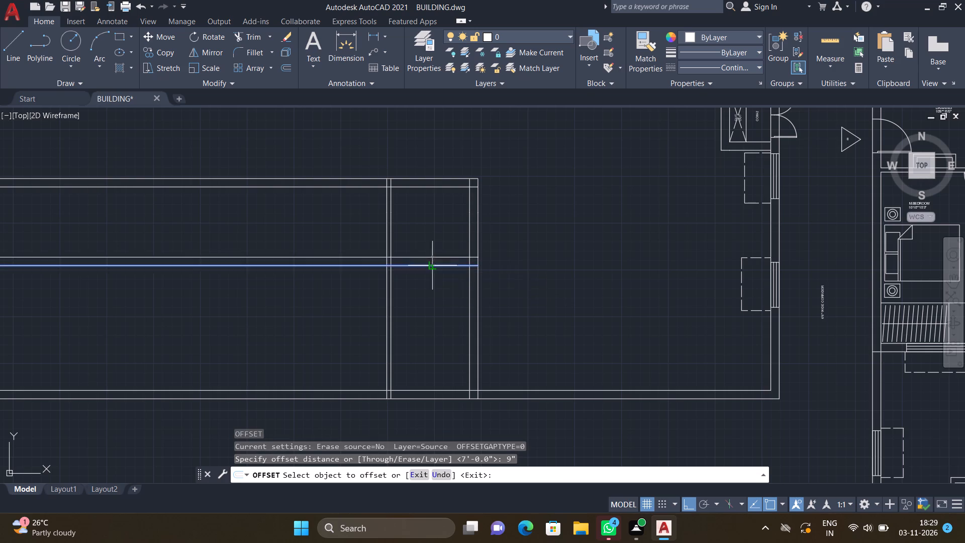
left_click(440, 295)
key("Return")
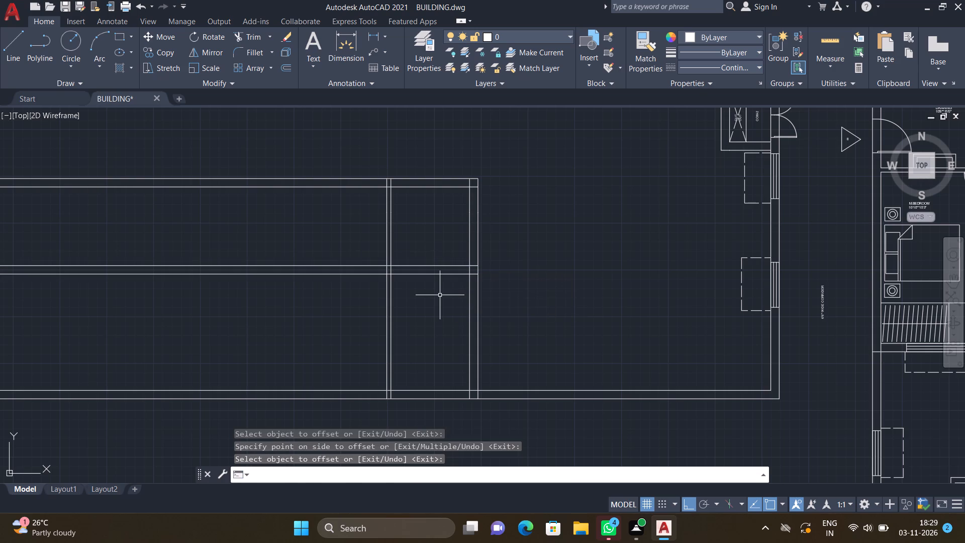
Trim the four vertical wall lines below the new horizontal wall, including their short remnants inside the corridor wall.
scroll(440, 295, "down", 2)
scroll(431, 334, "up", 1)
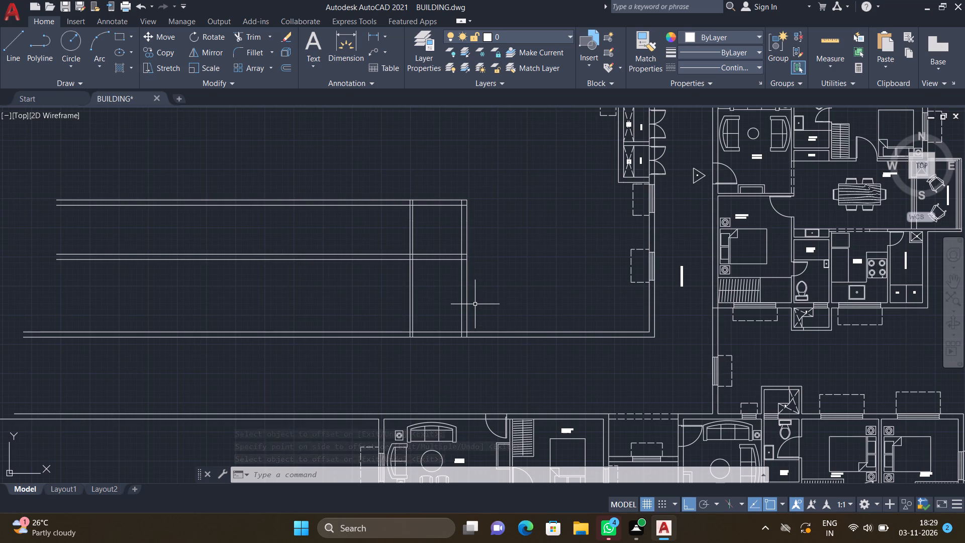
type("TR")
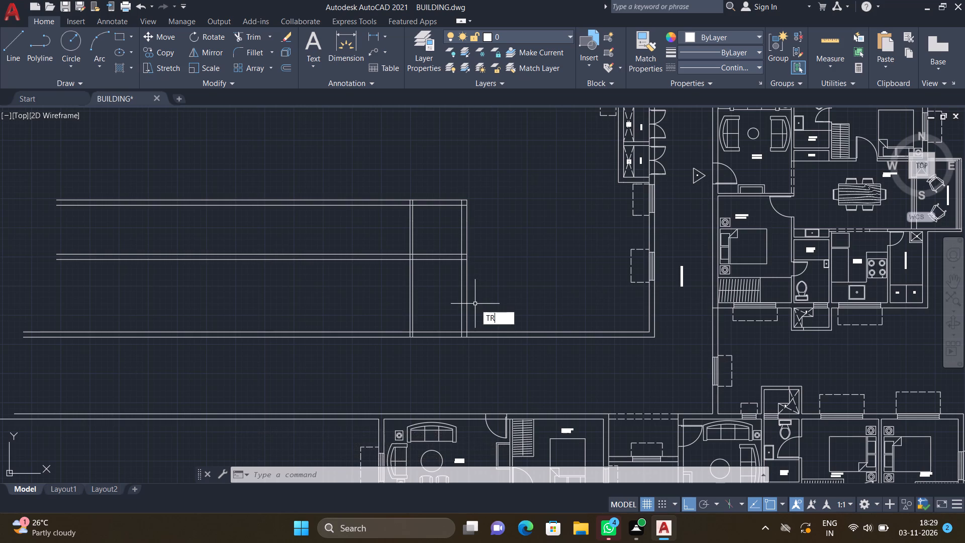
key("Return")
left_click_drag(474, 304, 468, 301)
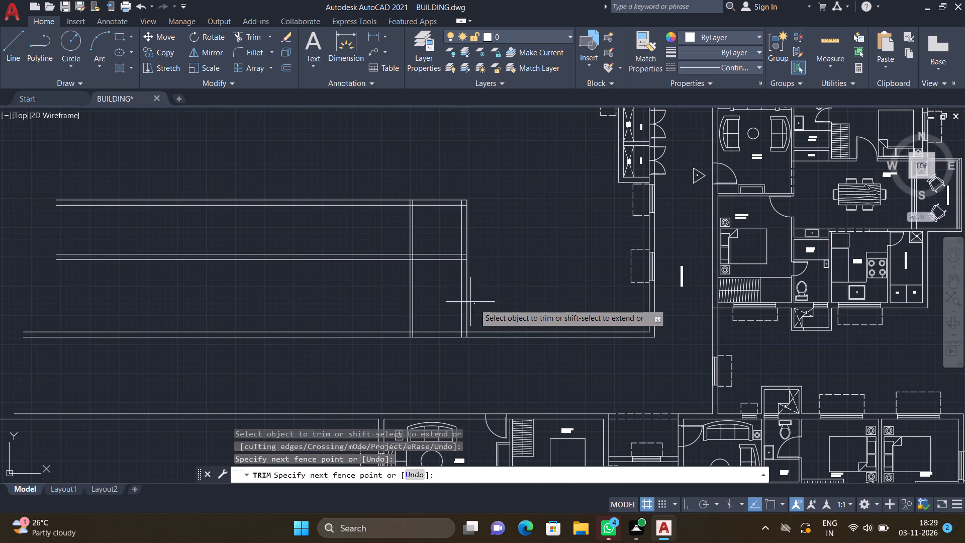
left_click_drag(468, 301, 396, 298)
scroll(409, 342, "up", 2)
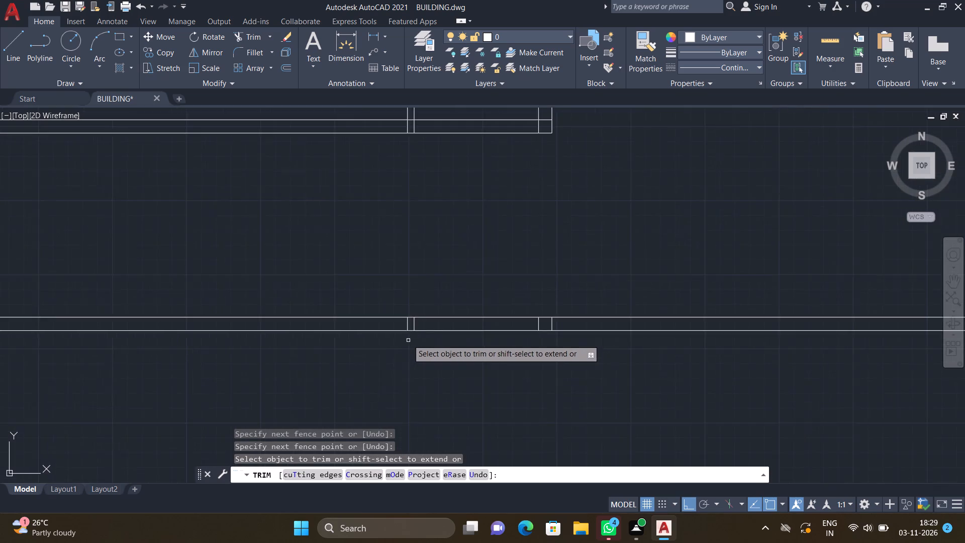
scroll(407, 338, "up", 1)
left_click(405, 324)
left_click(417, 324)
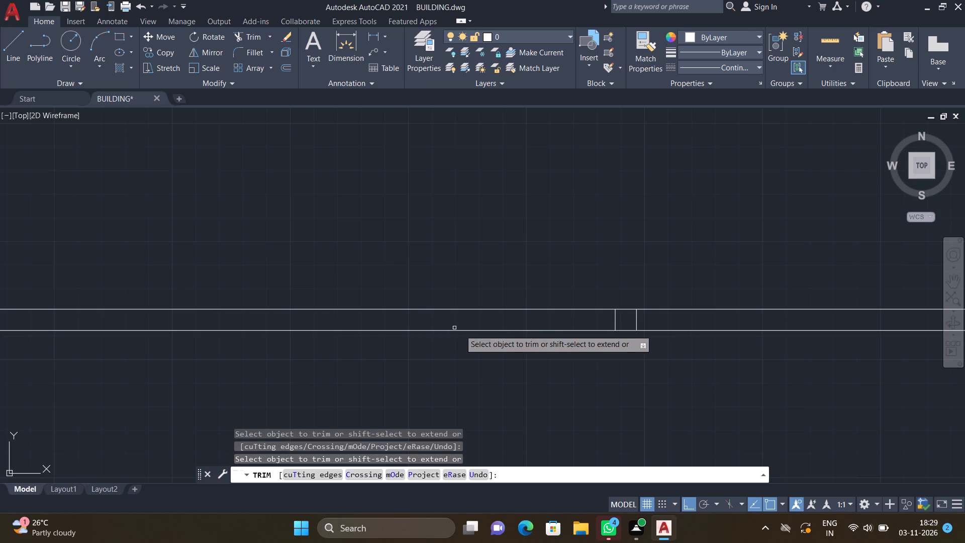
left_click(615, 319)
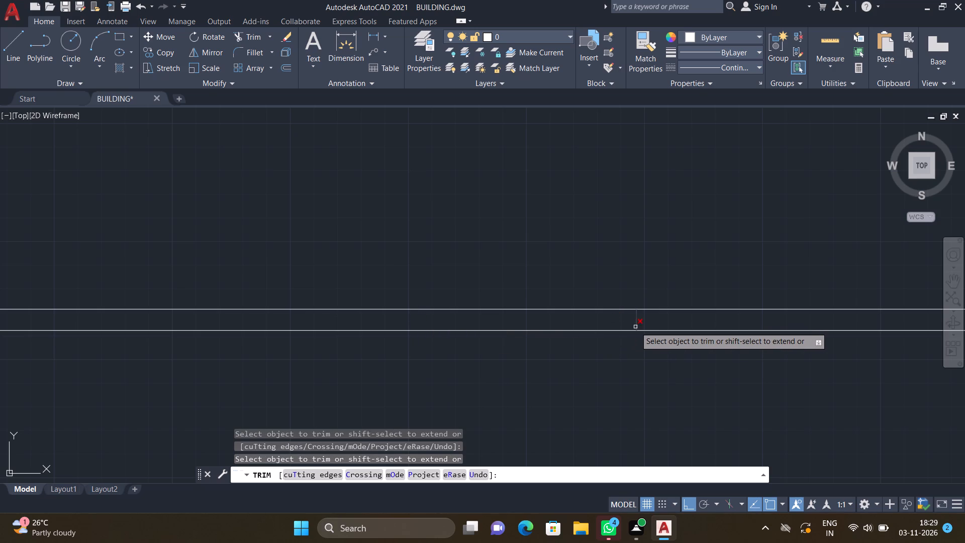
left_click(637, 324)
key("Return")
Move the new unit's twelve wall lines straight down a little over 3' toward the corridor wall.
scroll(661, 262, "down", 3)
key("m")
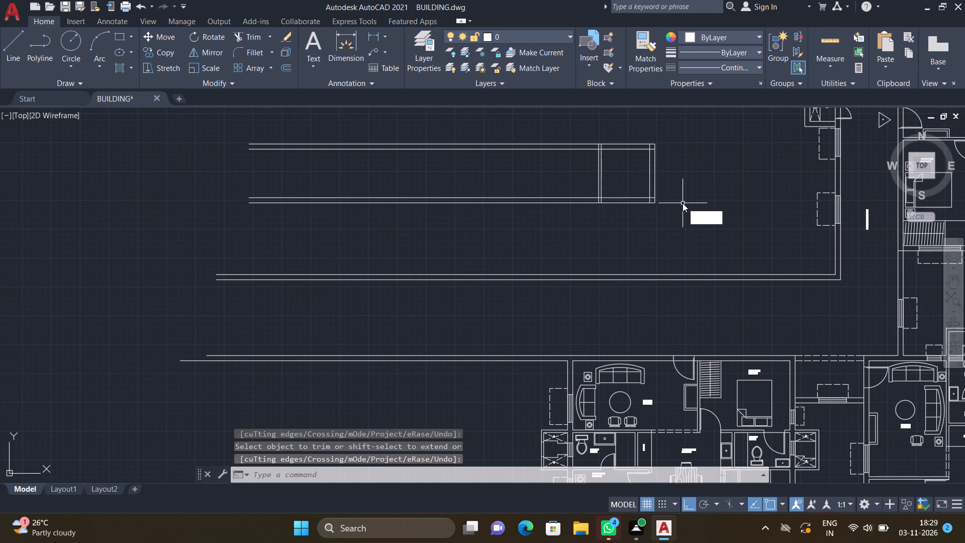
key("Return")
left_click_drag(672, 217, 659, 206)
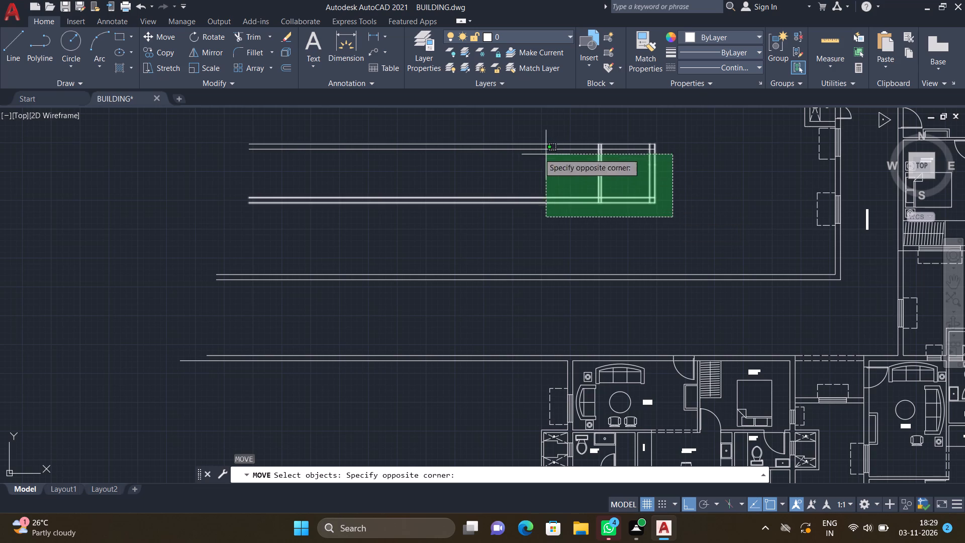
left_click(499, 122)
key("Return")
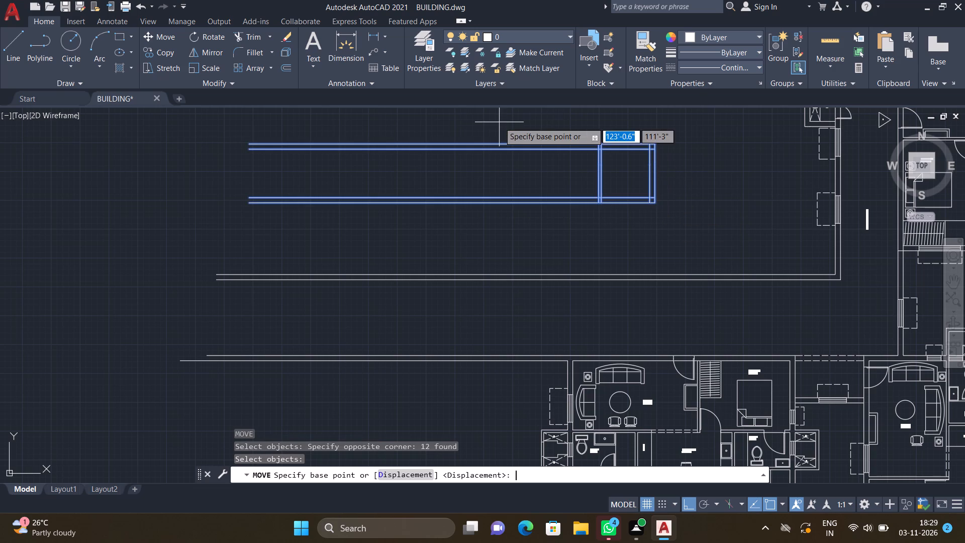
scroll(654, 213, "up", 1)
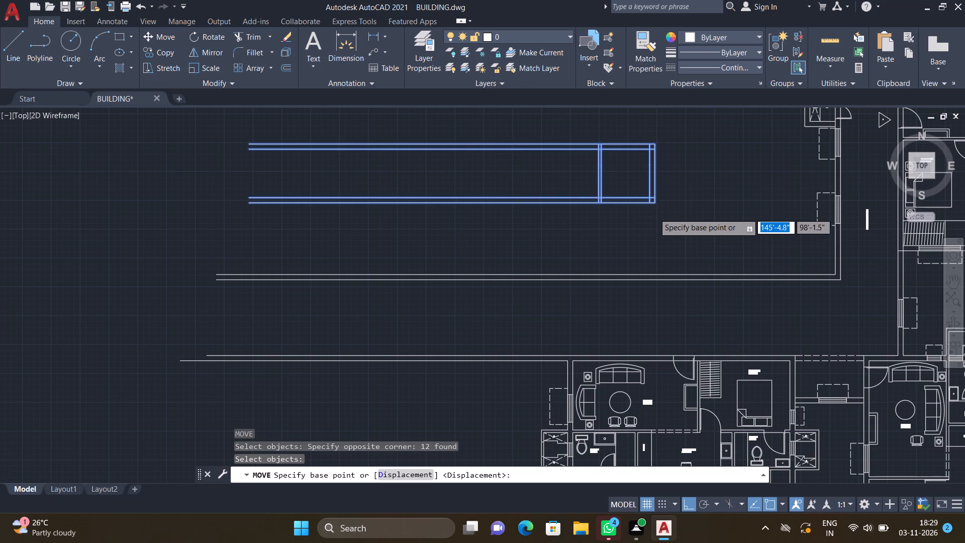
scroll(654, 213, "up", 1)
left_click(652, 190)
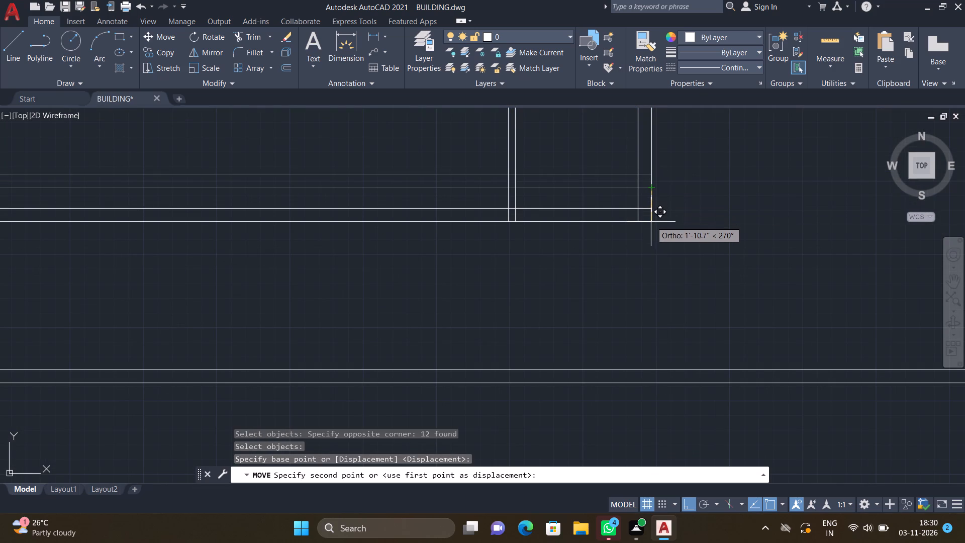
left_click(645, 248)
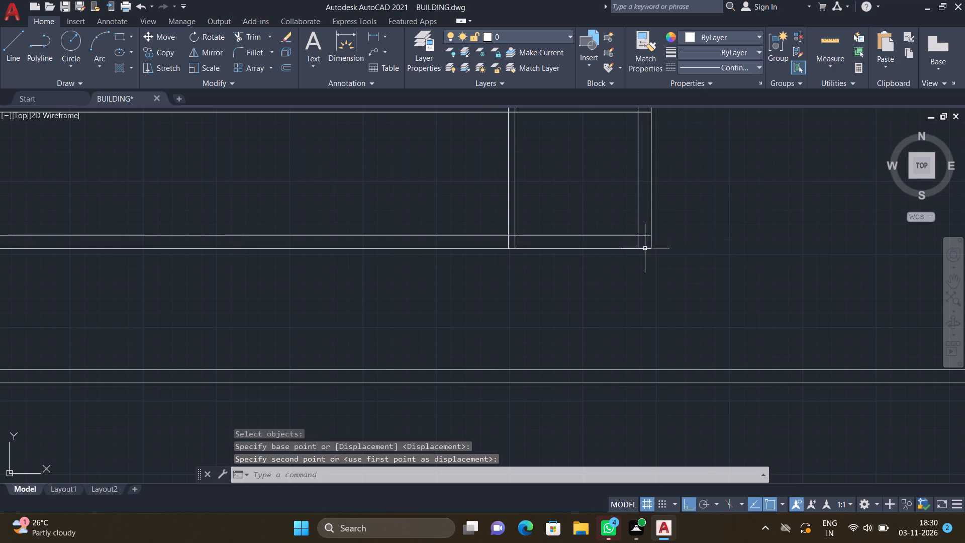
scroll(700, 225, "down", 2)
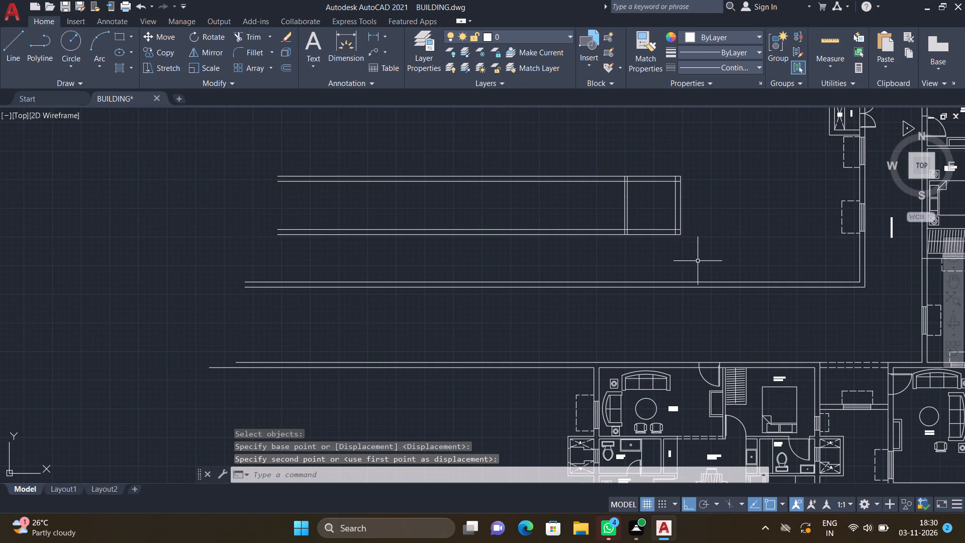
Draw a vertical line about 6'-11" long from the new unit's outer lower-right corner down to the corridor wall's upper line.
scroll(692, 247, "up", 2)
key("l")
key("Return")
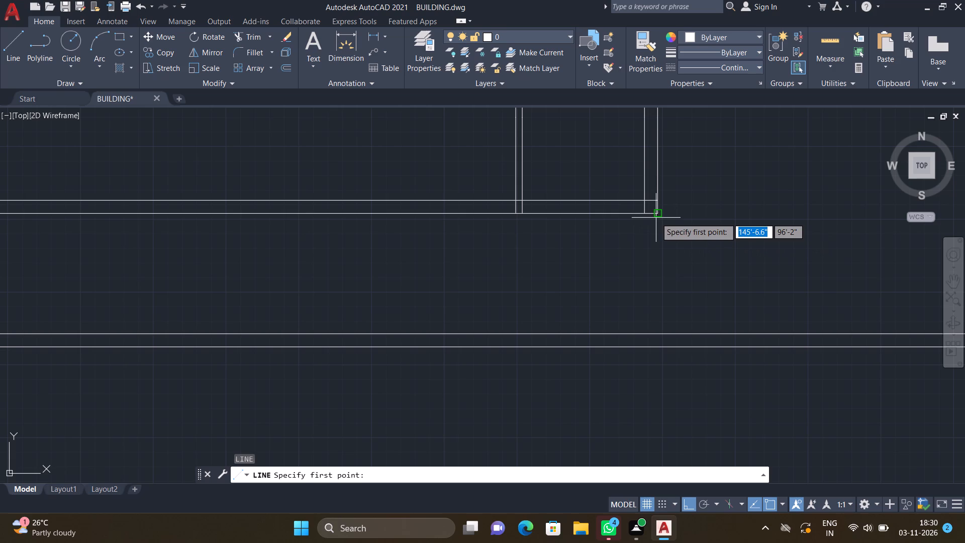
left_click_drag(656, 214, 658, 218)
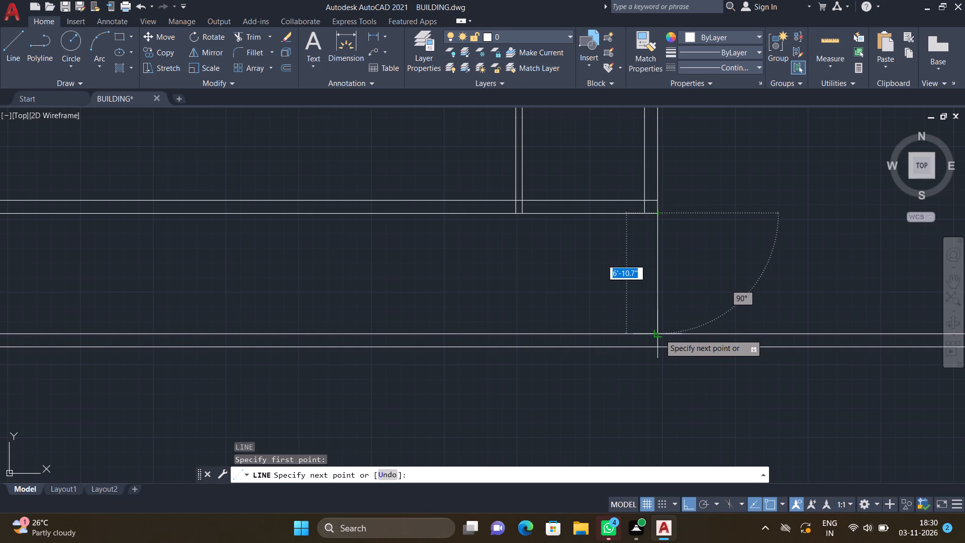
scroll(659, 334, "up", 2)
left_click(647, 333)
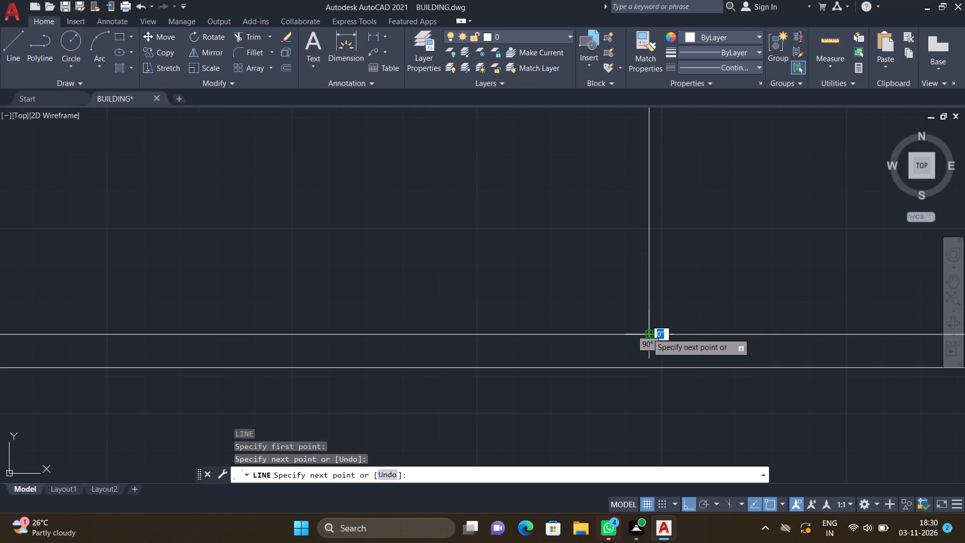
key("Return")
Draw a second vertical line about 7'-8" long from the right wall's inner line down to the corridor wall's lower line.
scroll(648, 322, "down", 3)
scroll(630, 244, "up", 2)
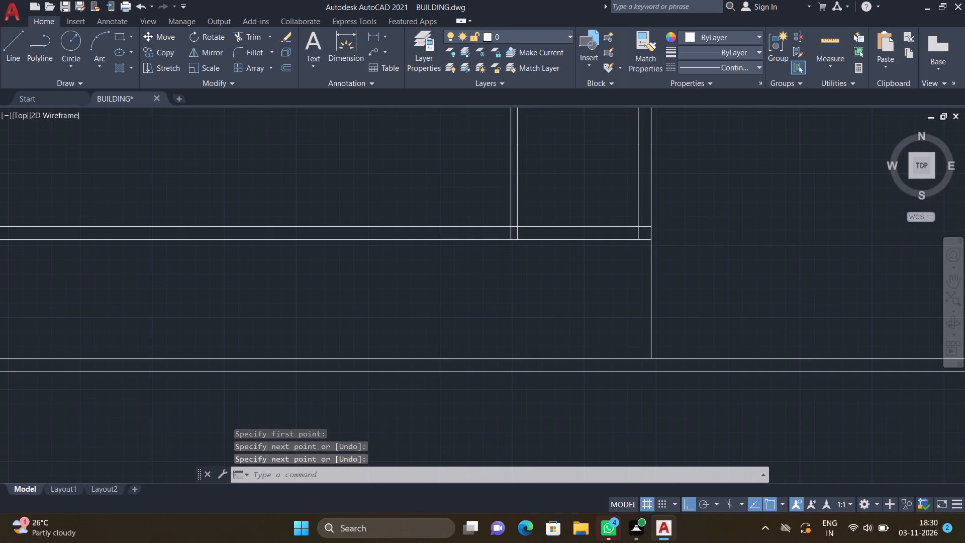
key("l")
key("Return")
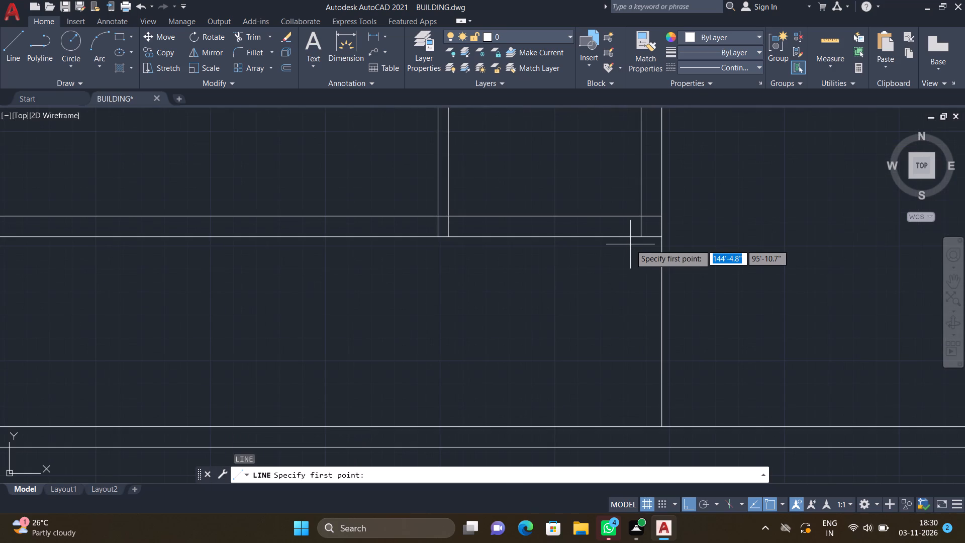
scroll(637, 244, "up", 2)
left_click(643, 224)
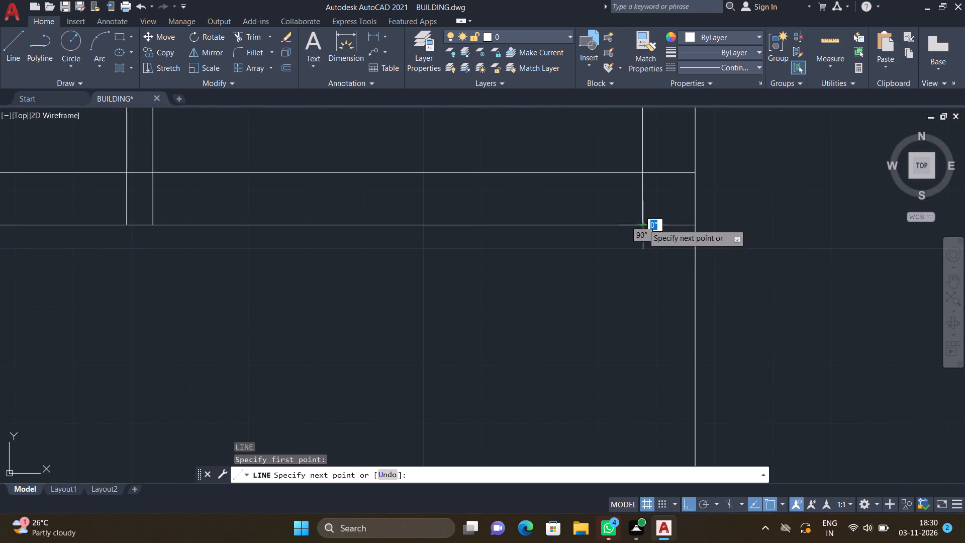
scroll(655, 335, "down", 4)
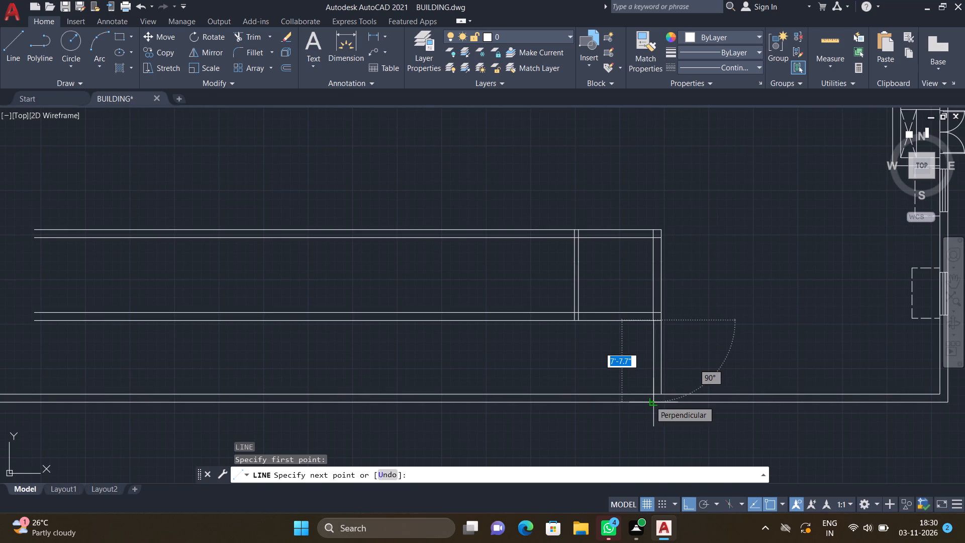
scroll(650, 401, "up", 2)
left_click(650, 404)
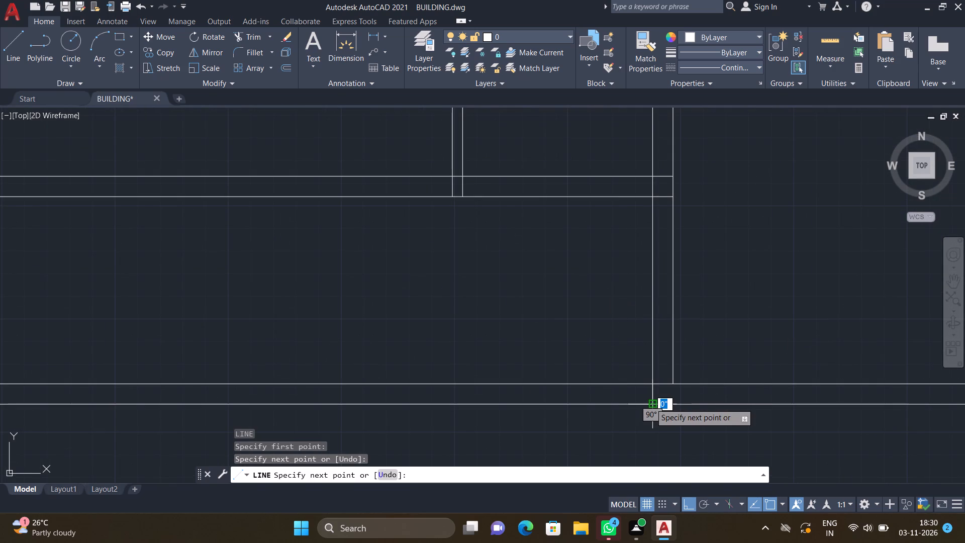
key("Return")
Trim both corridor wall lines left of the new vertical wall and the short remnant inside their corner.
scroll(649, 402, "down", 3)
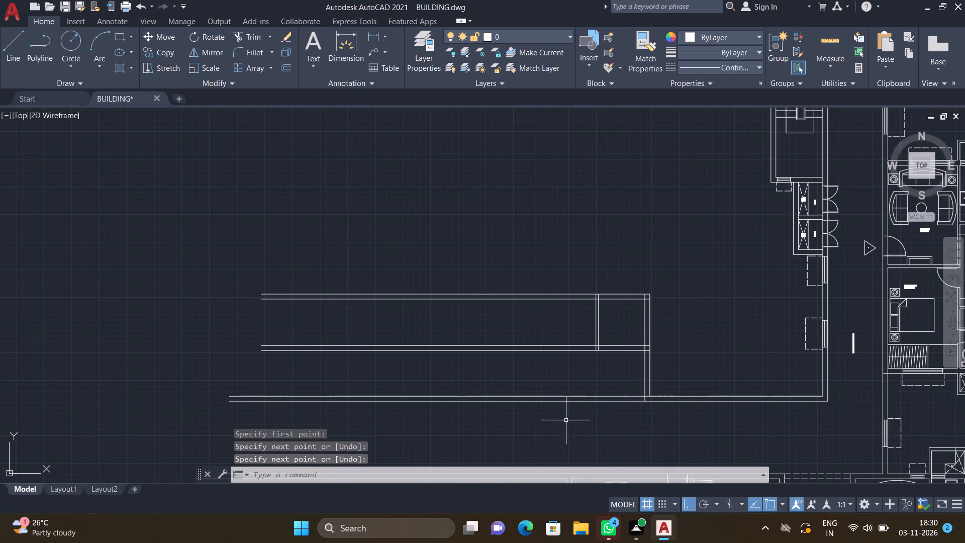
type("TR")
key("Return")
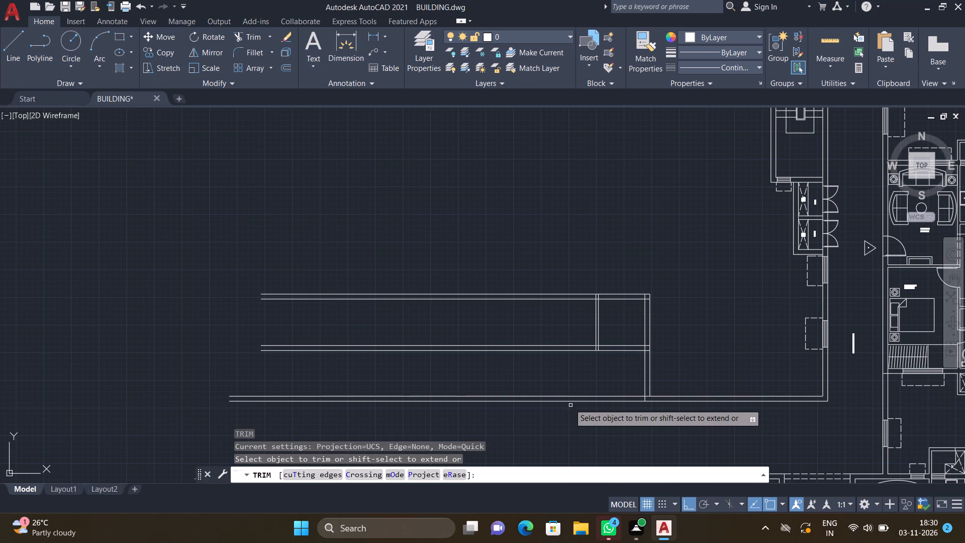
left_click_drag(565, 388, 581, 416)
key("Return")
scroll(678, 404, "up", 3)
type("TR")
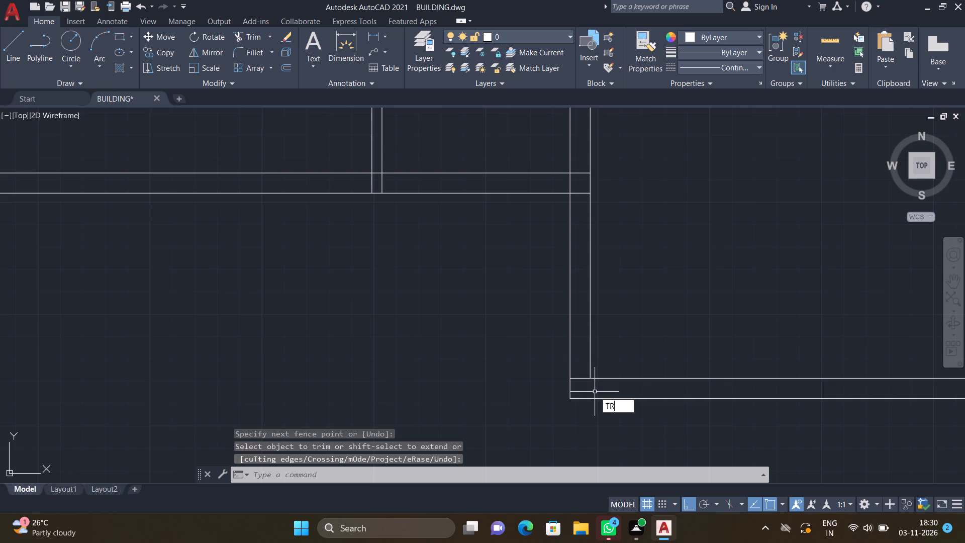
key("Return")
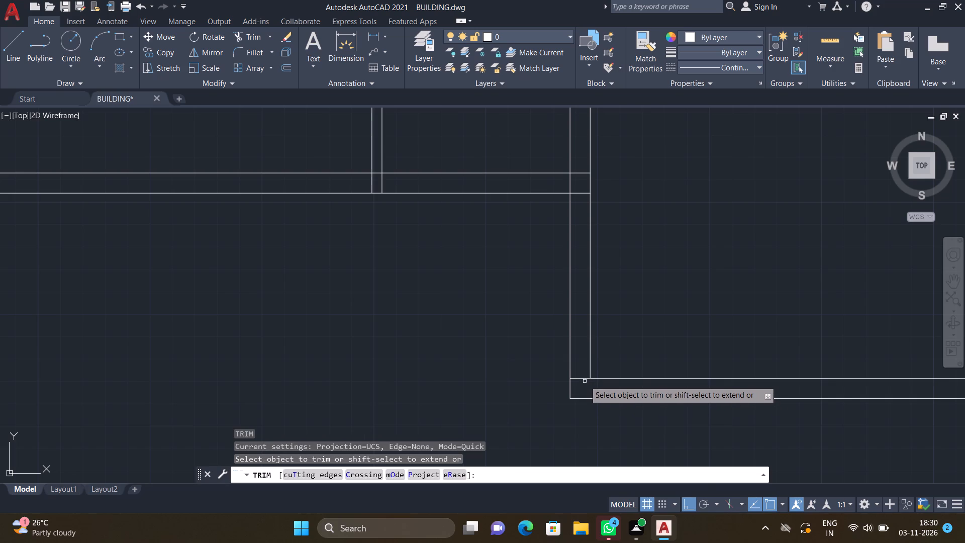
left_click(583, 379)
key("Return")
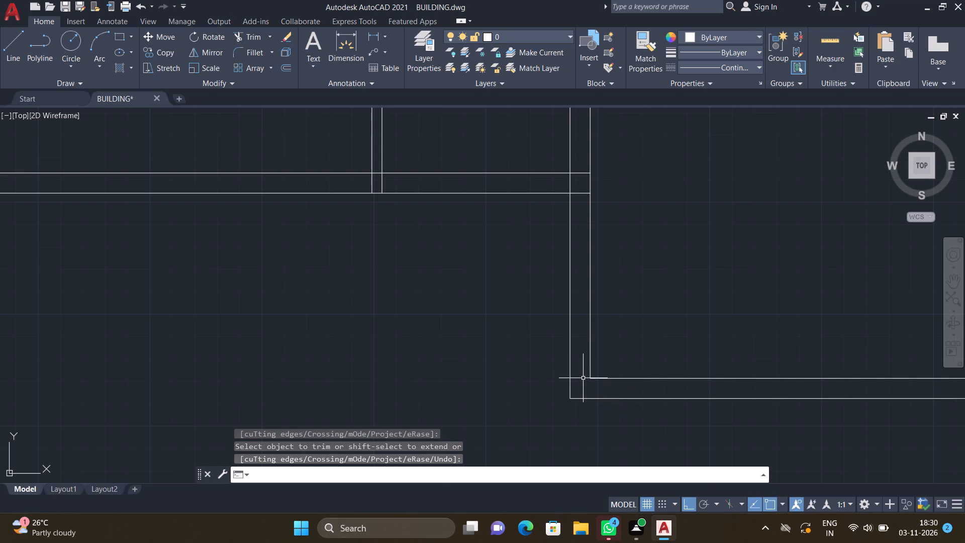
Erase both segments of the left line of the new unit's vertical partition.
scroll(575, 383, "down", 1)
scroll(535, 352, "down", 2)
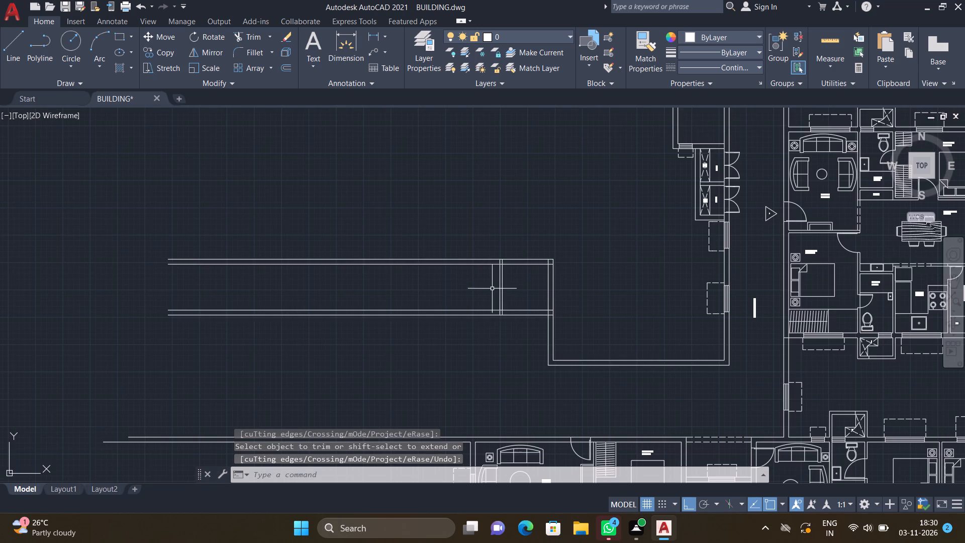
scroll(490, 287, "up", 2)
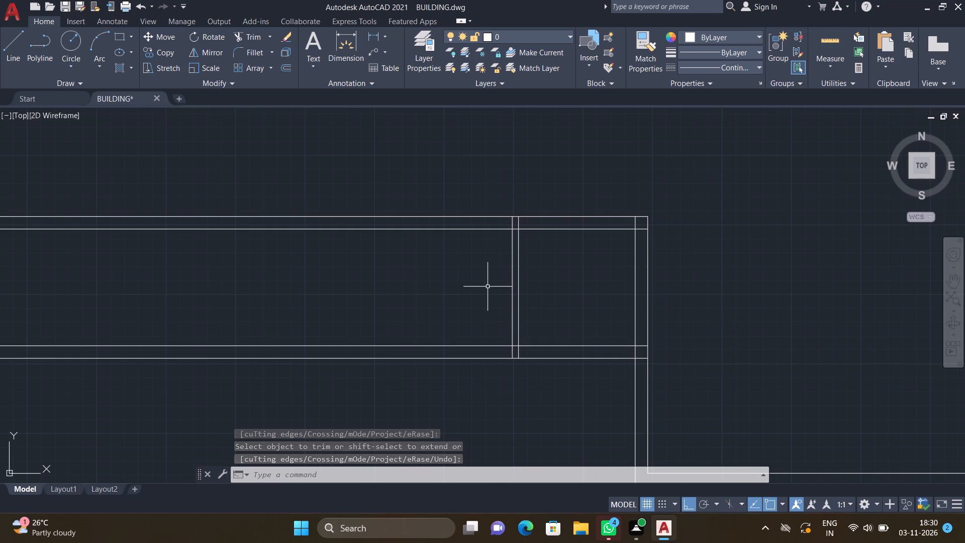
scroll(512, 255, "up", 2)
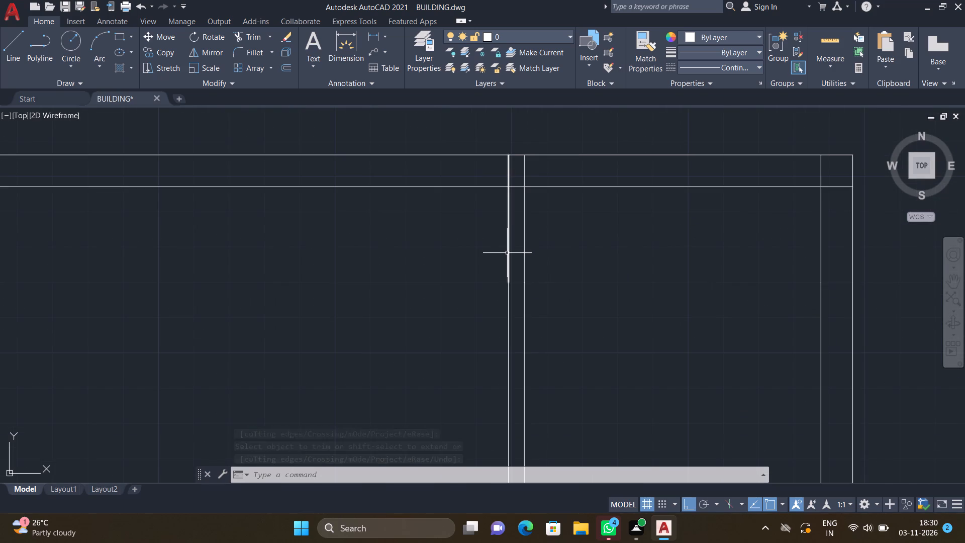
left_click(507, 253)
left_click(507, 327)
key("Delete")
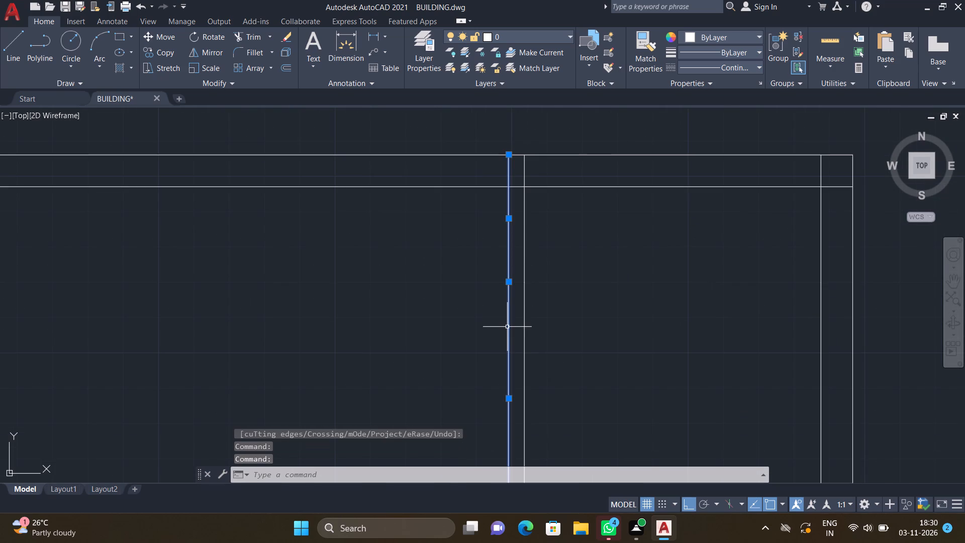
Offset both segments of the remaining partition line 9" to the left to form a thicker wall.
scroll(517, 334, "down", 2)
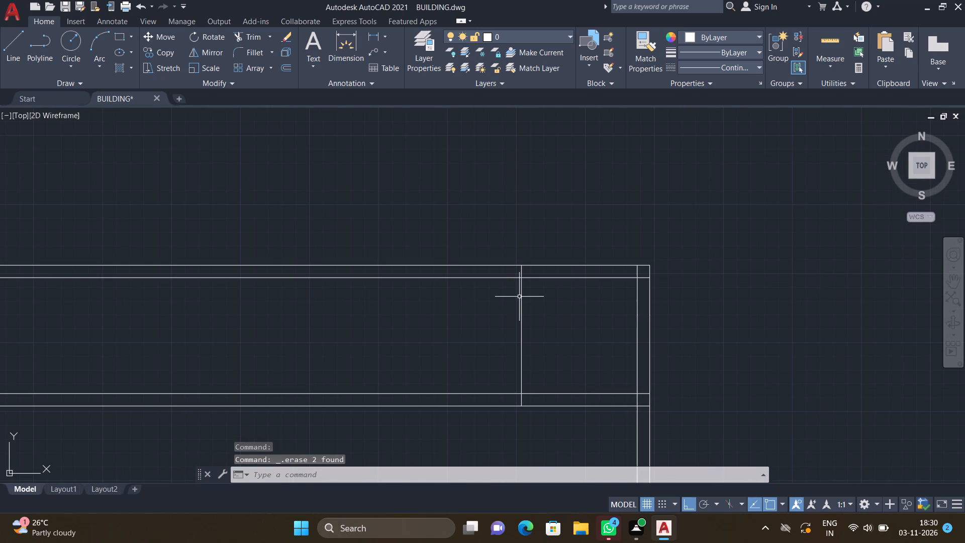
scroll(523, 297, "up", 2)
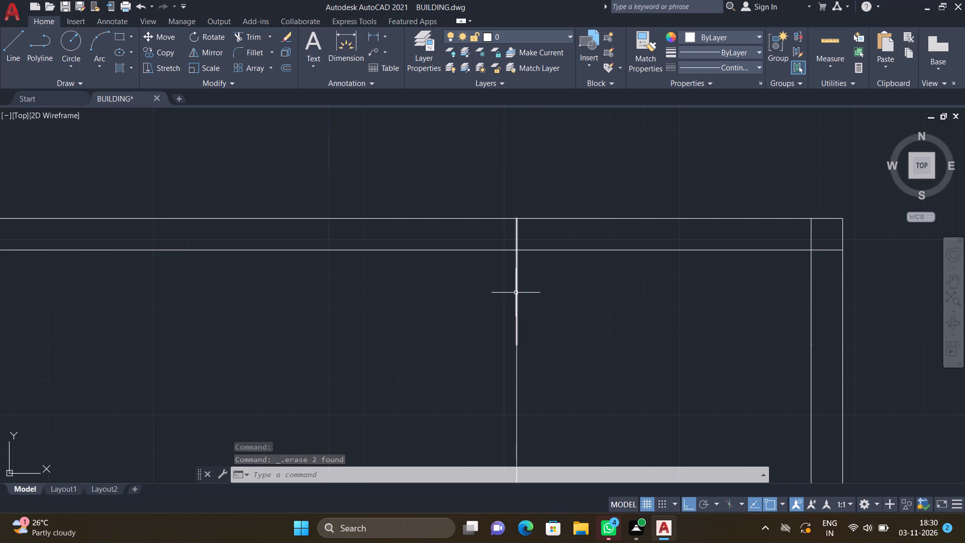
scroll(466, 346, "down", 2)
key("o")
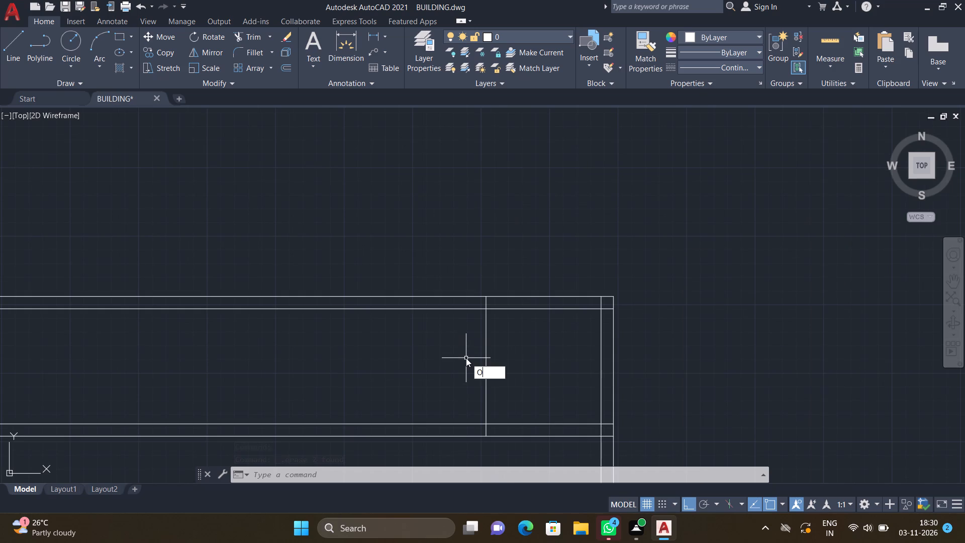
key("Return")
key("9")
key("shift+quotedbl")
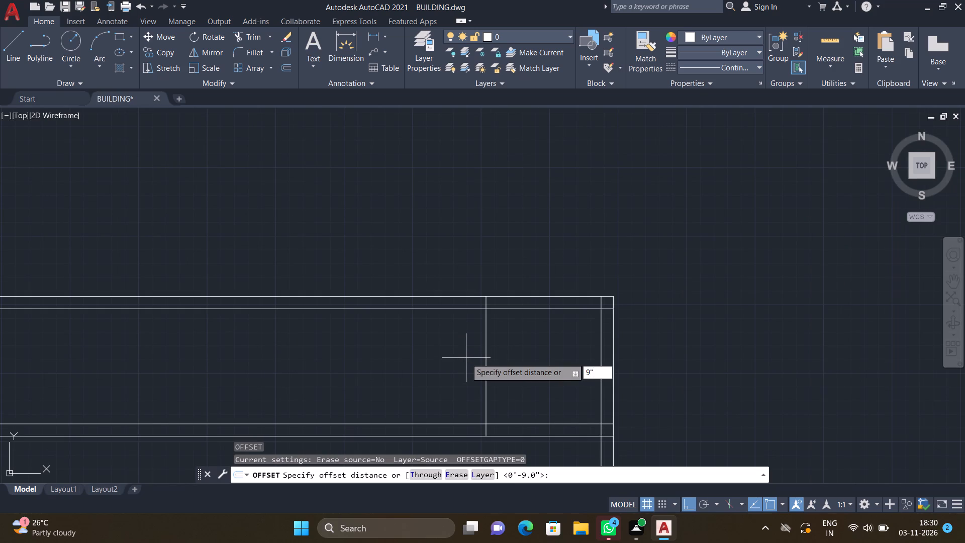
key("Return")
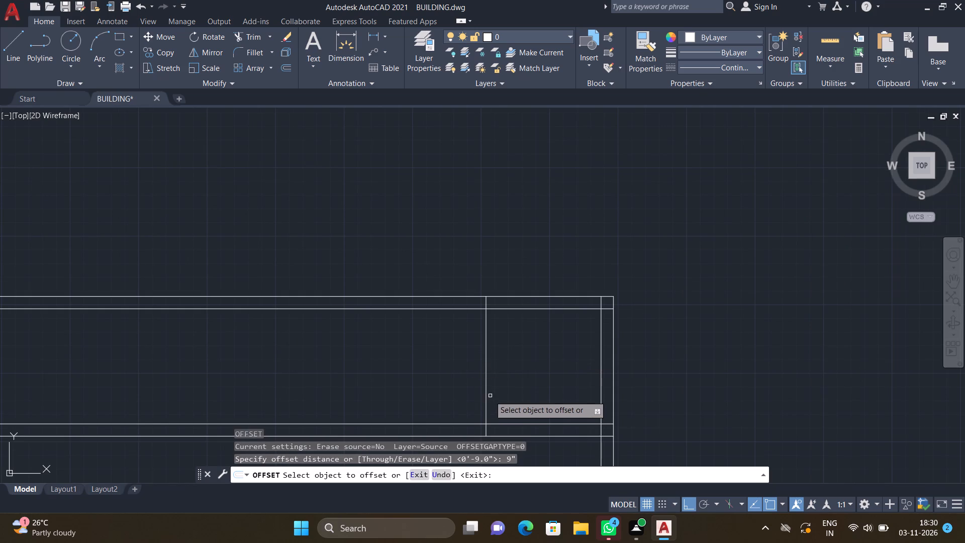
left_click(486, 387)
left_click(448, 381)
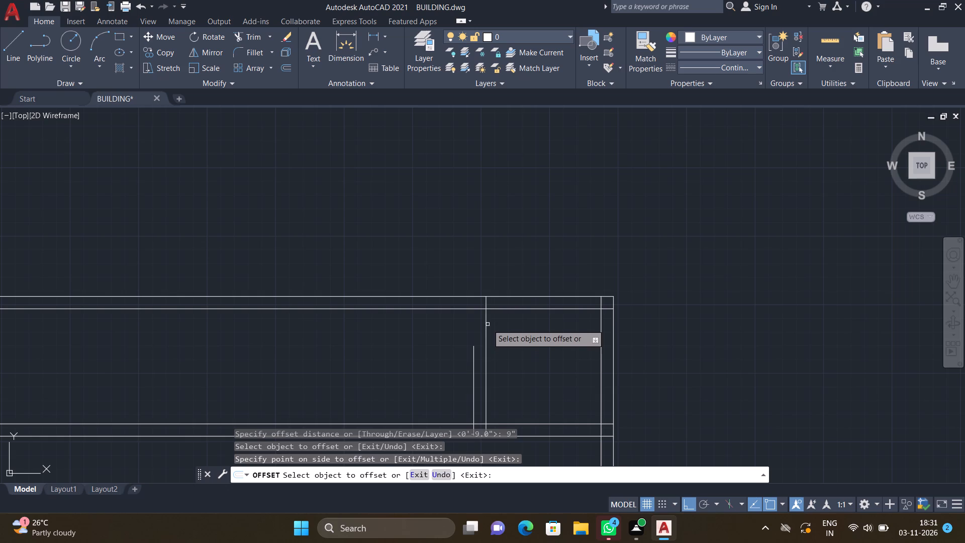
left_click(486, 323)
left_click(461, 325)
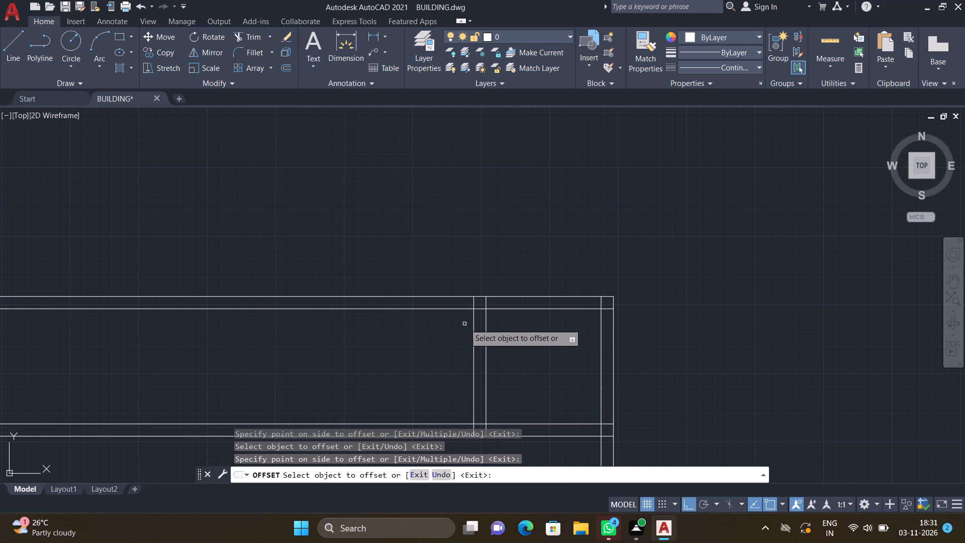
key("Return")
Offset both segments of the partition wall's left line 7' to the left to set the next bay's width.
scroll(461, 327, "down", 2)
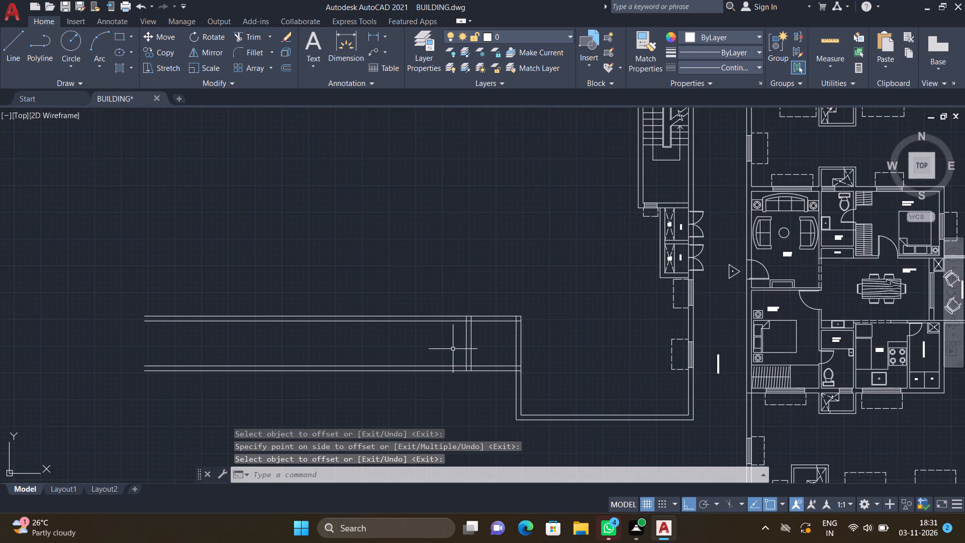
scroll(453, 349, "up", 2)
key("o")
key("Return")
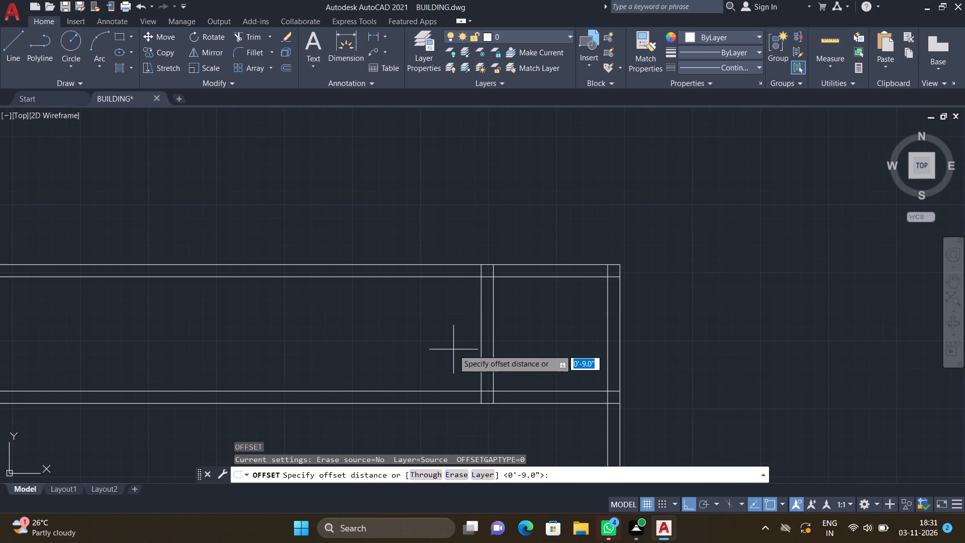
type("7'")
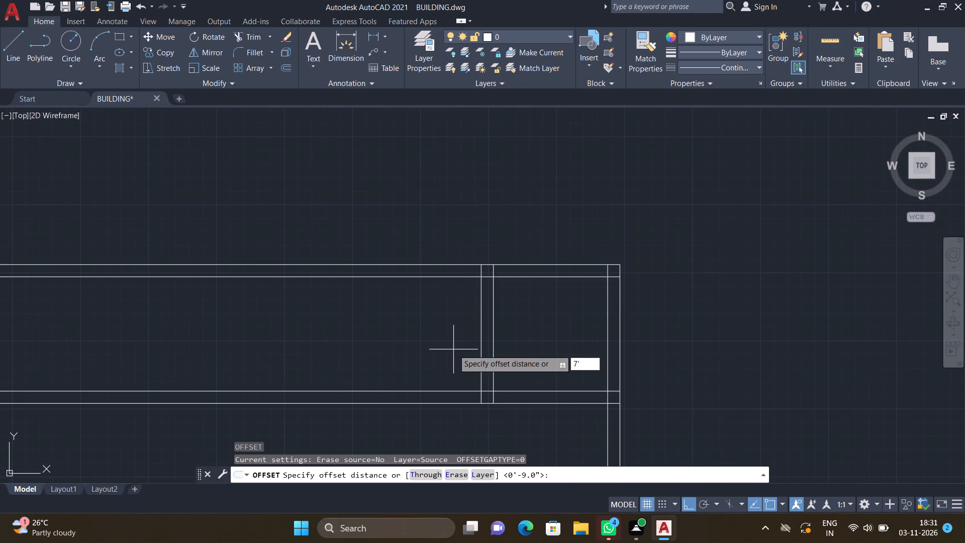
key("Return")
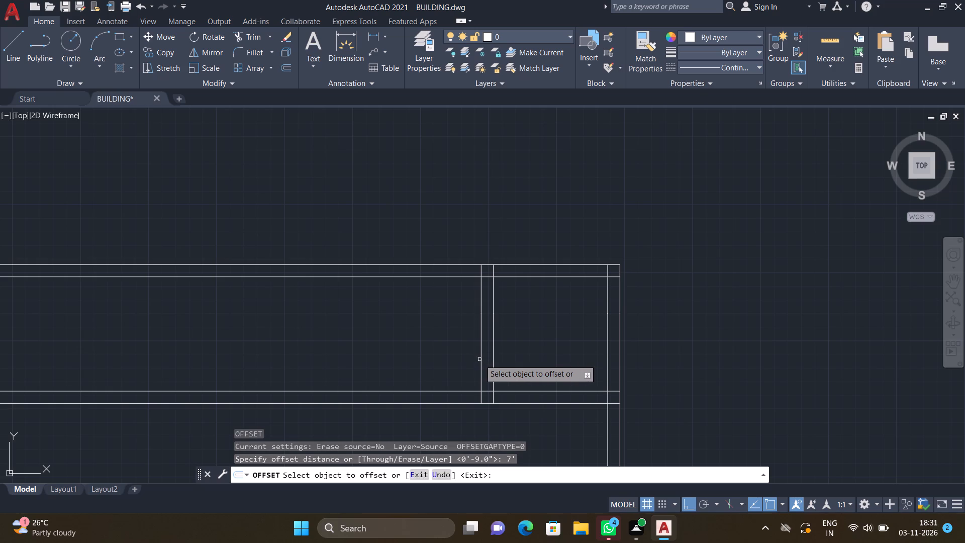
left_click(480, 359)
left_click(413, 343)
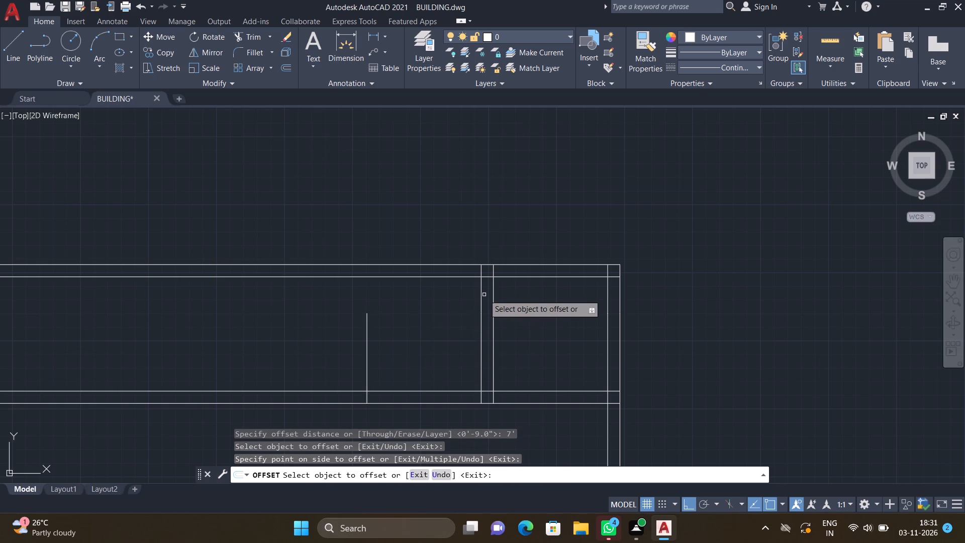
left_click(482, 290)
left_click(378, 299)
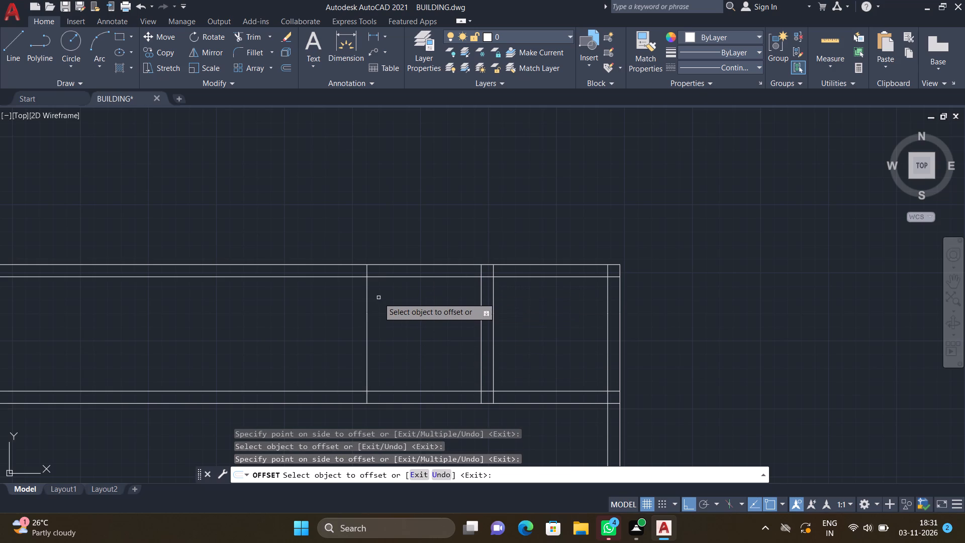
key("Return")
Offset both segments of the new vertical line 9" to the left to form the second partition wall.
key("o")
key("Return")
type("9\"")
key("Return")
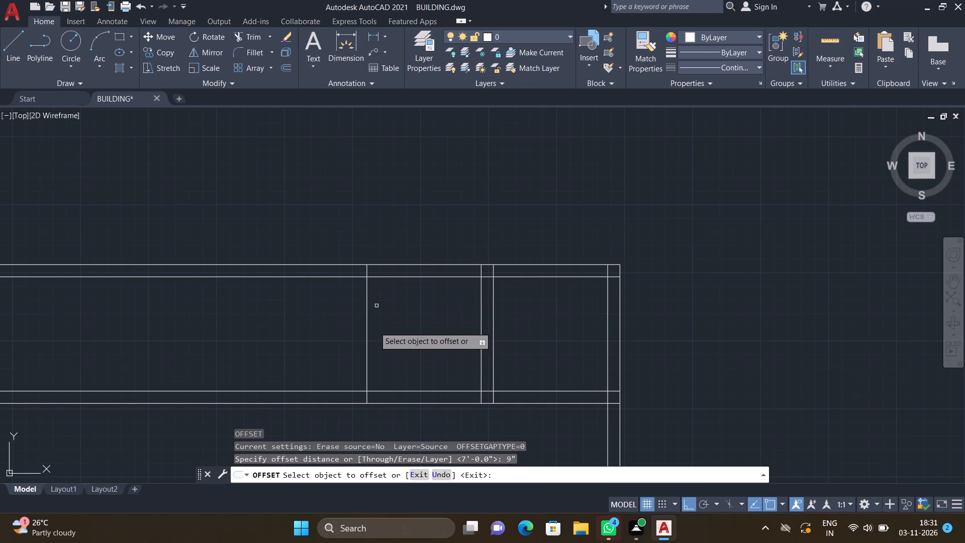
left_click(367, 357)
left_click(337, 352)
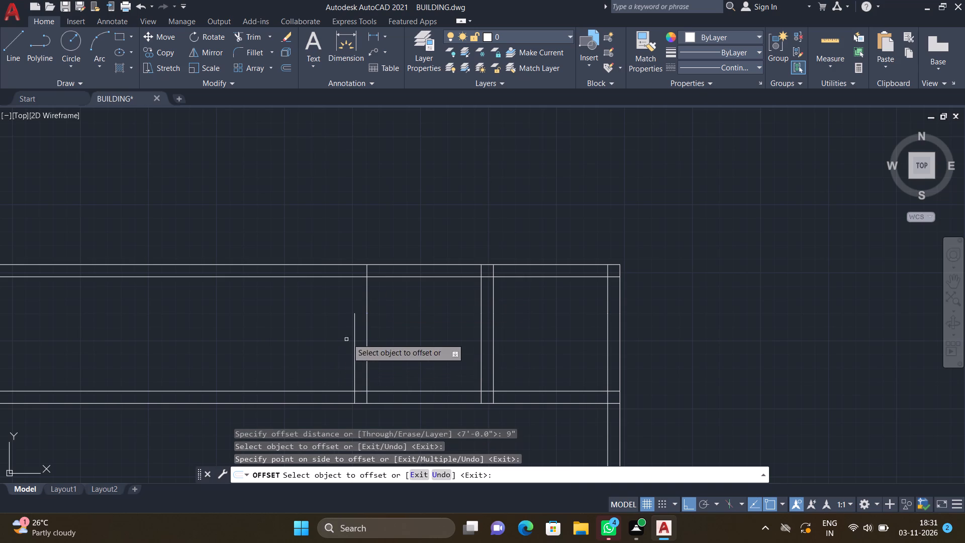
left_click(368, 296)
left_click(336, 299)
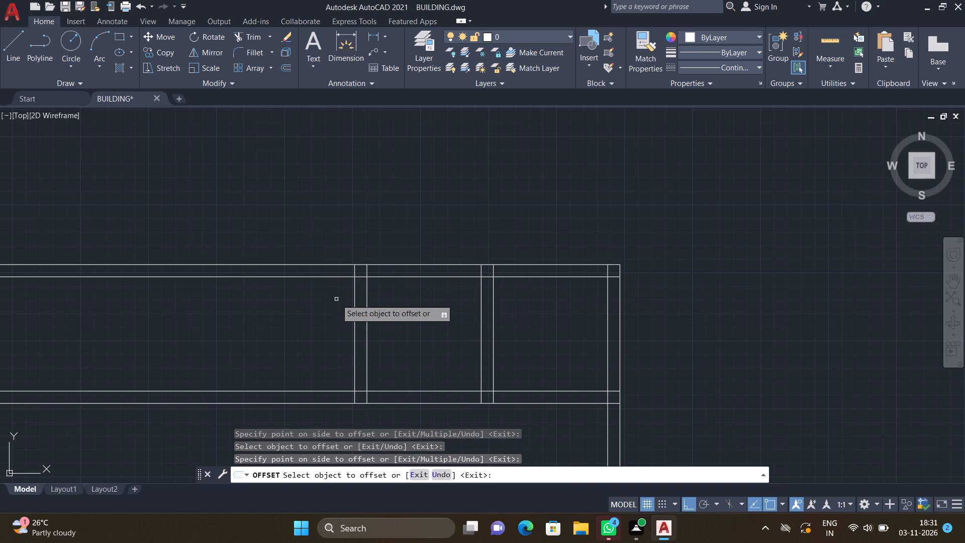
key("Return")
Offset both segments of the second partition's left line 7' to the left for a third bay.
scroll(336, 299, "down", 2)
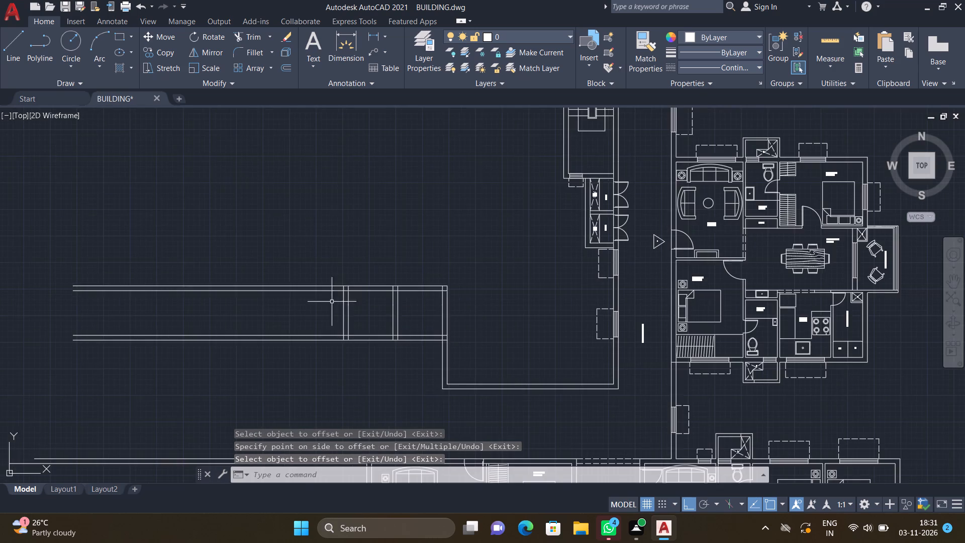
scroll(332, 302, "up", 2)
key("o")
key("Return")
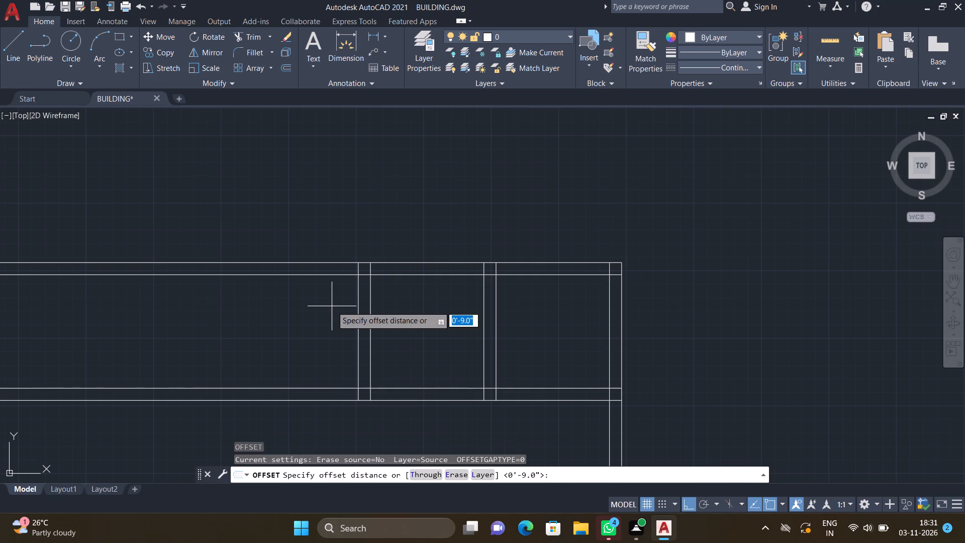
type("7'")
key("Return")
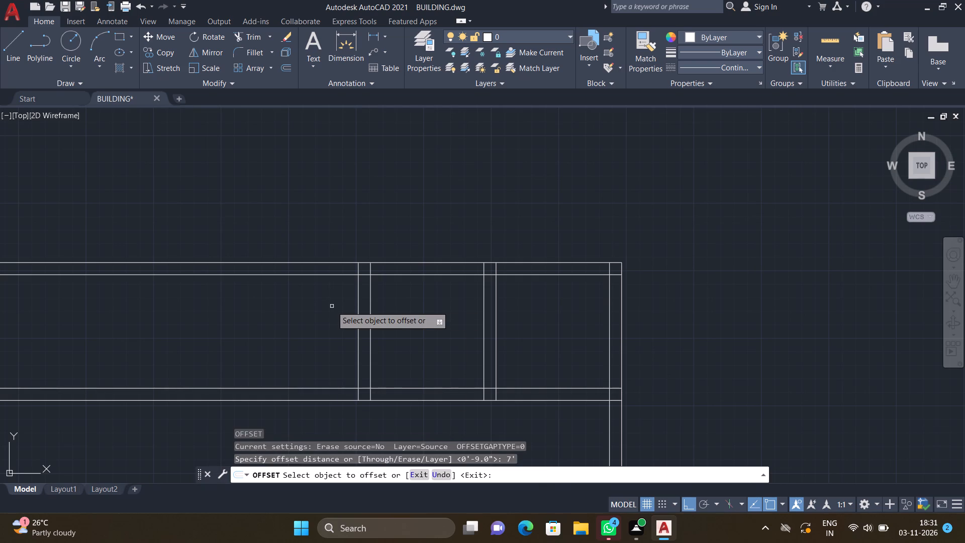
left_click(359, 345)
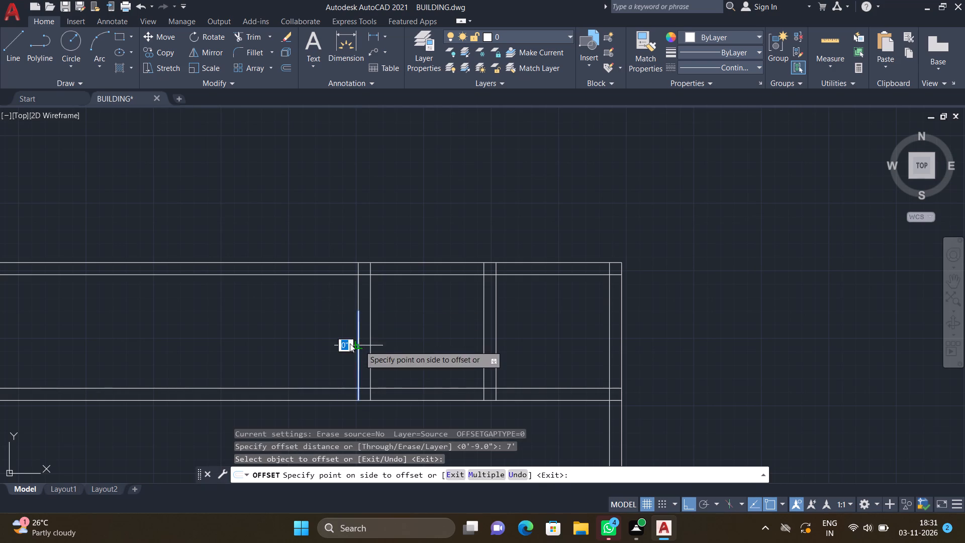
left_click(301, 343)
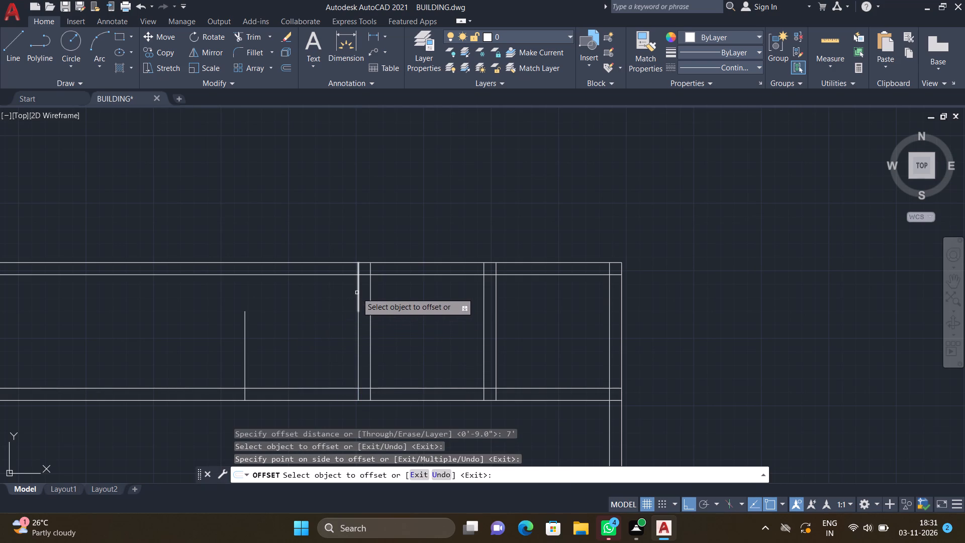
left_click(357, 293)
left_click(261, 300)
key("Return")
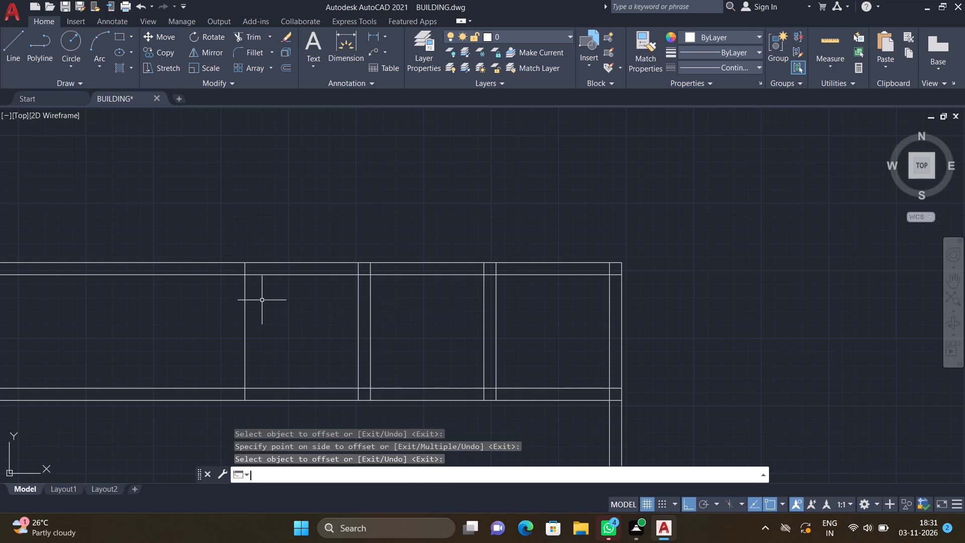
Offset both segments of the third bay's left boundary line 9" to the left to form its end wall.
key("o")
key("Return")
type("9\"")
key("Return")
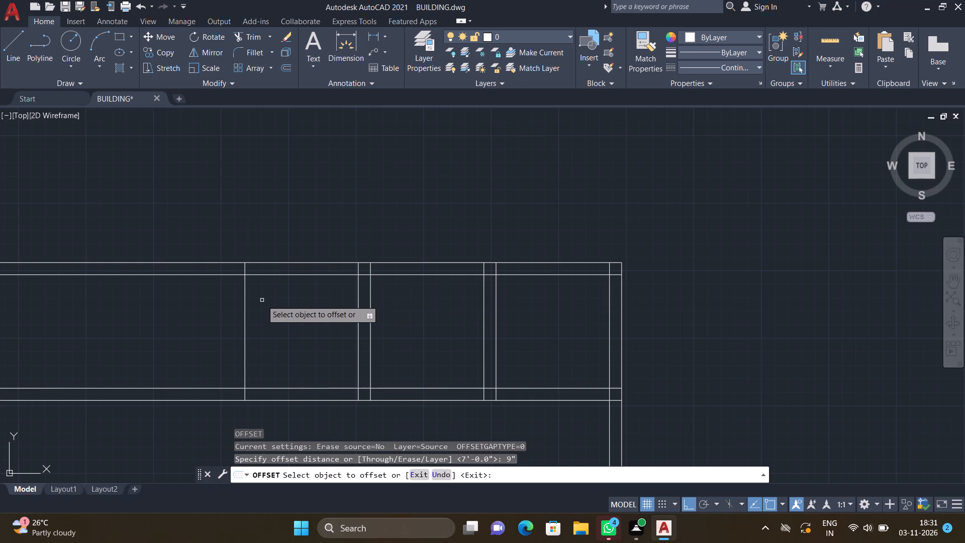
left_click(245, 346)
left_click(198, 337)
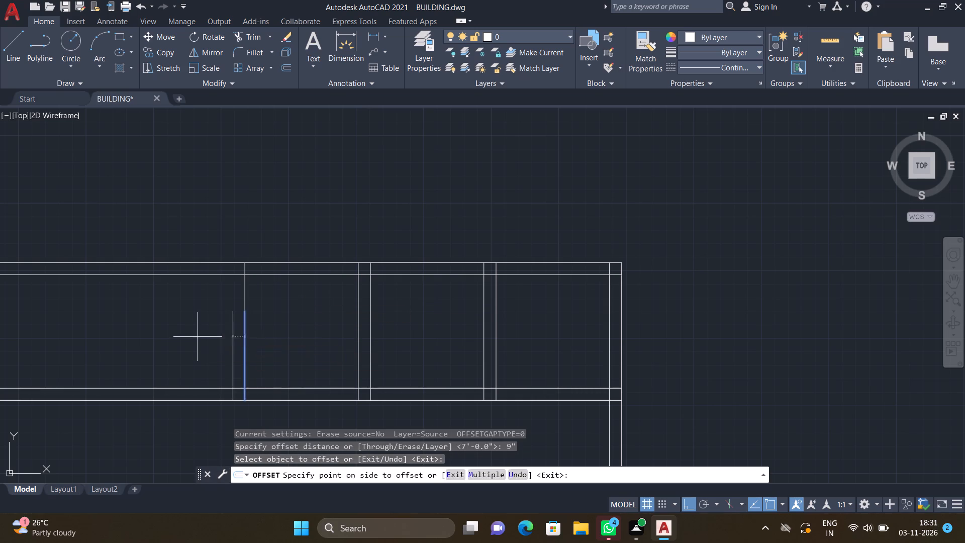
left_click(245, 285)
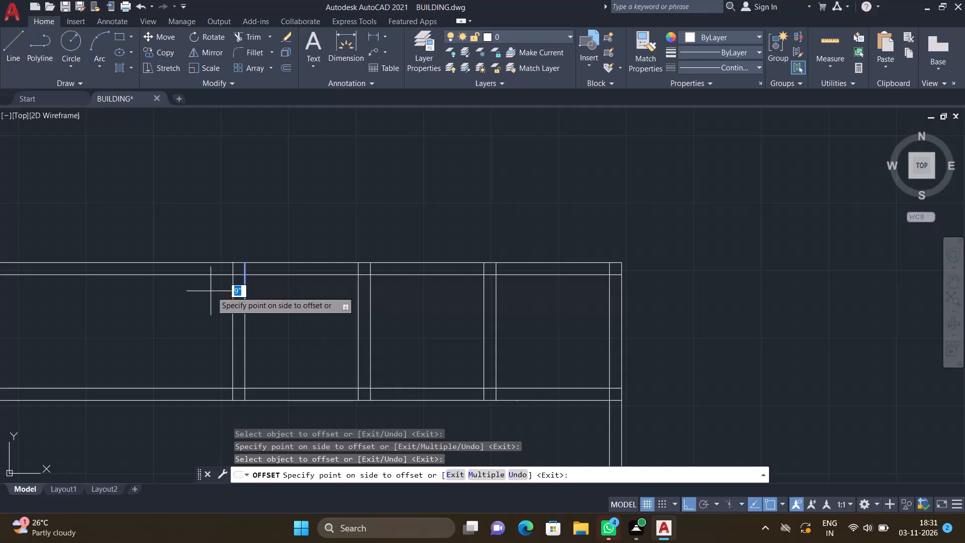
left_click(211, 291)
key("Return")
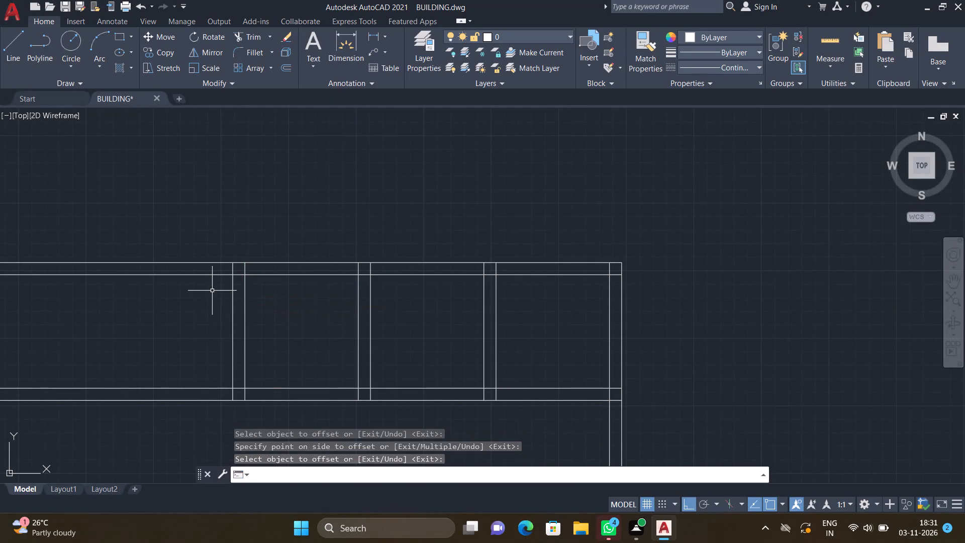
Trim both lines of the lower horizontal wall that extend left of the leftmost partition wall.
scroll(213, 291, "down", 3)
scroll(196, 329, "up", 1)
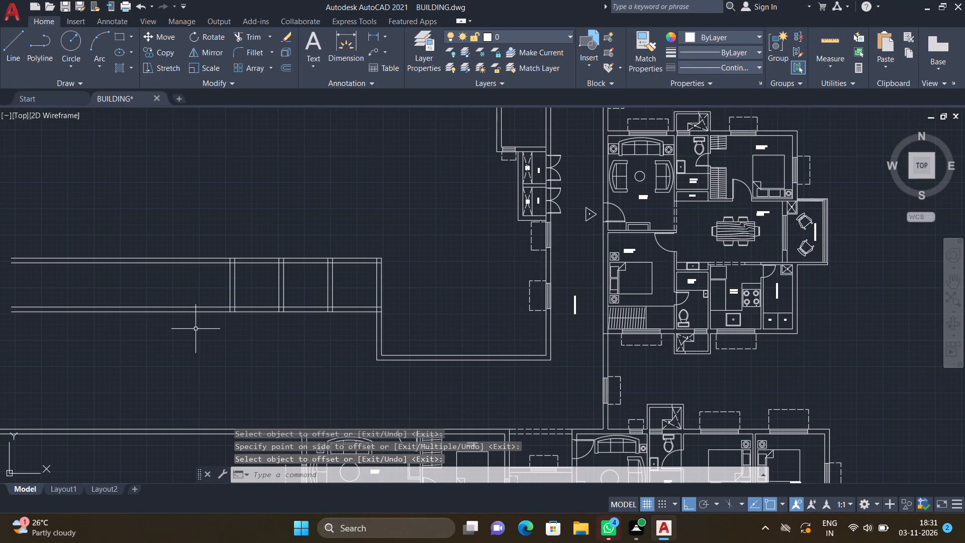
type("TR")
key("Return")
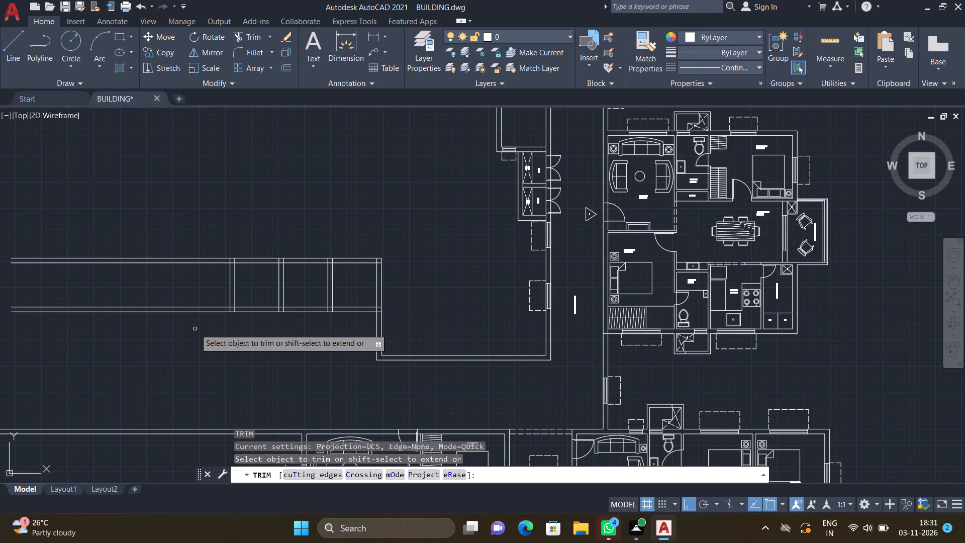
left_click_drag(162, 292, 177, 343)
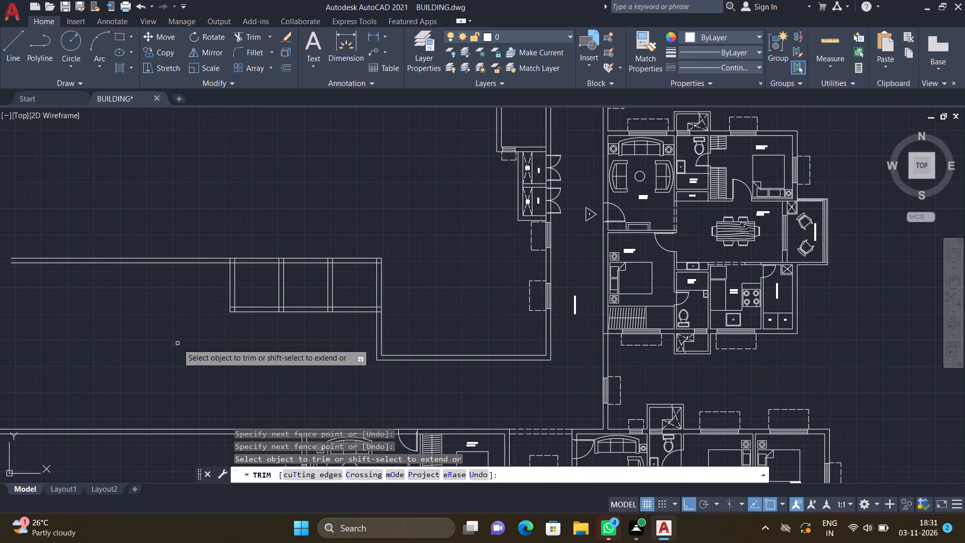
key("Return")
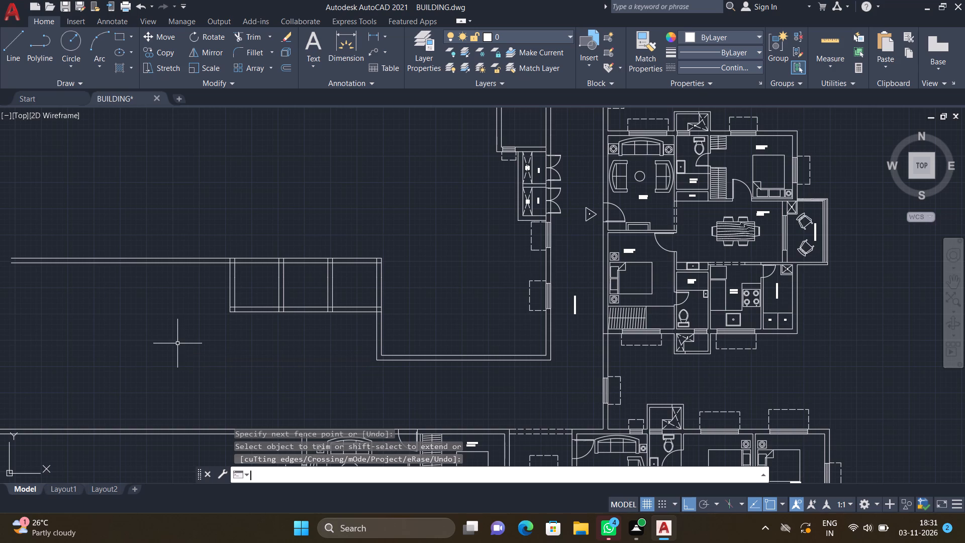
Add multiline text inside the leftmost bay reading LIFT with 7'0"*7'0" on the second line, and save it.
scroll(177, 343, "down", 2)
scroll(148, 330, "up", 3)
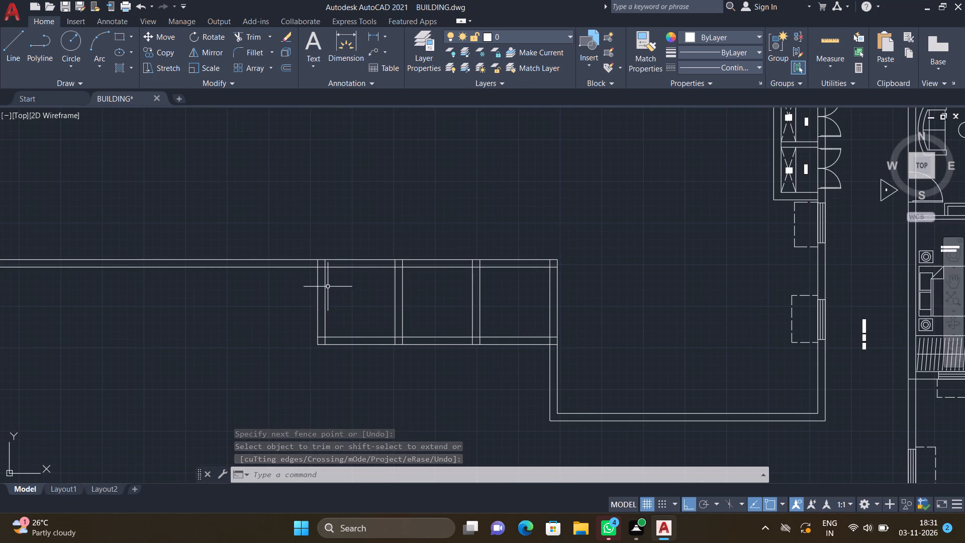
scroll(357, 293, "up", 2)
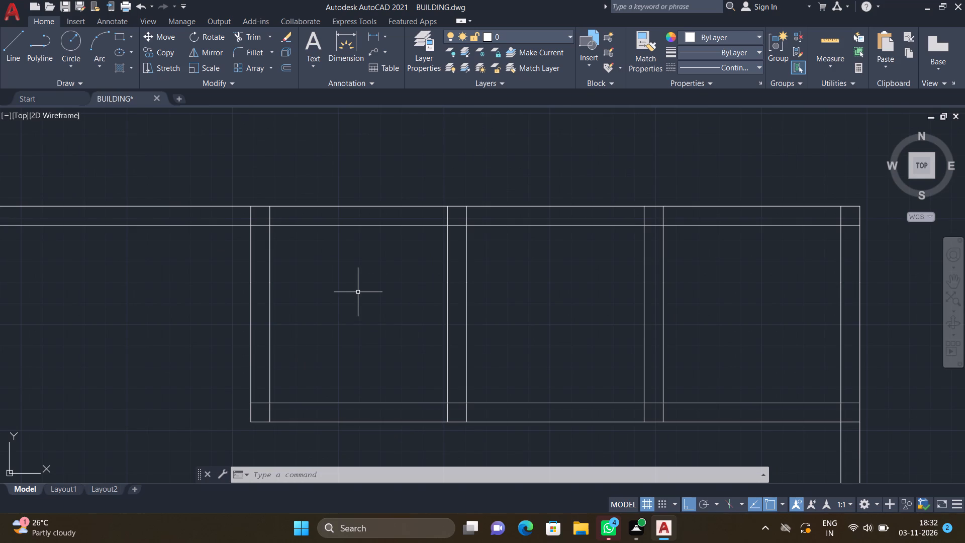
type("MT")
key("Return")
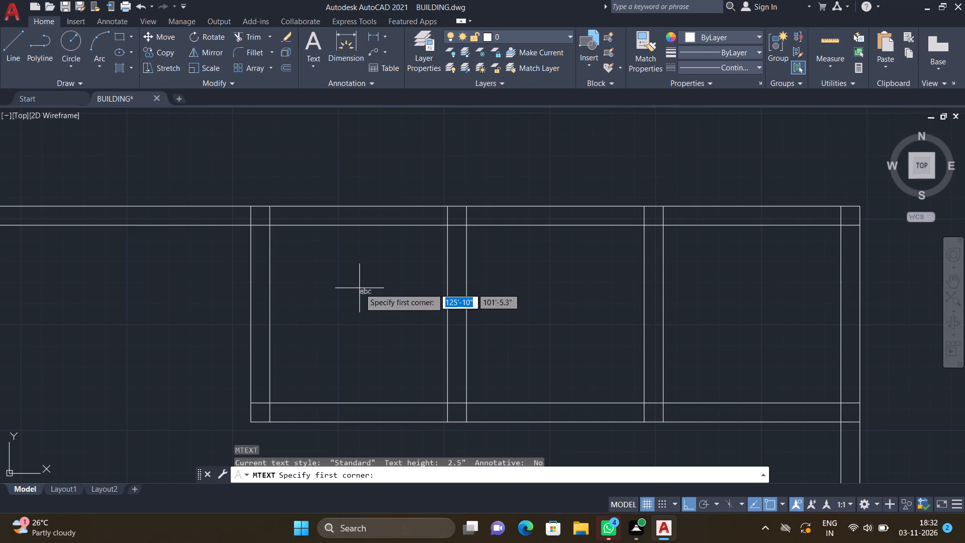
left_click_drag(316, 289, 323, 304)
left_click(408, 341)
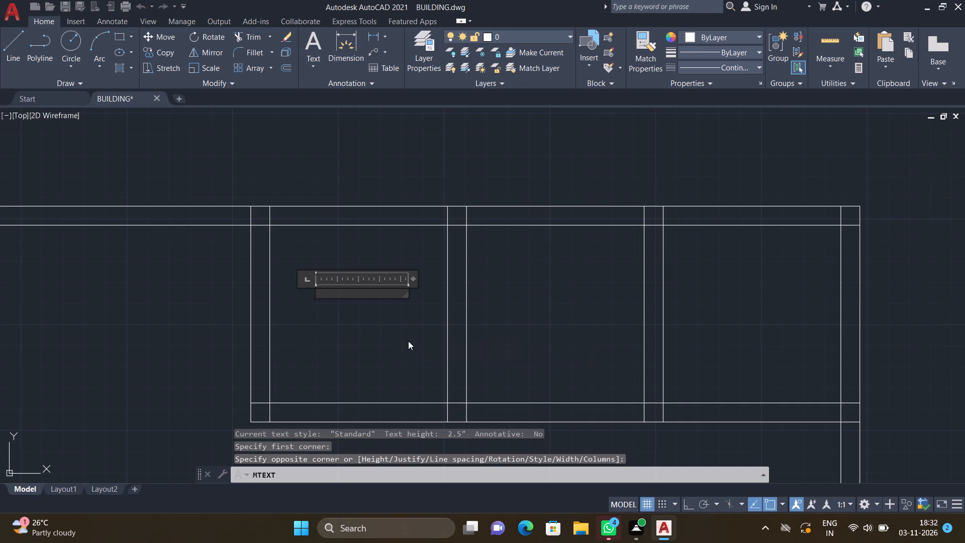
type("LIFT")
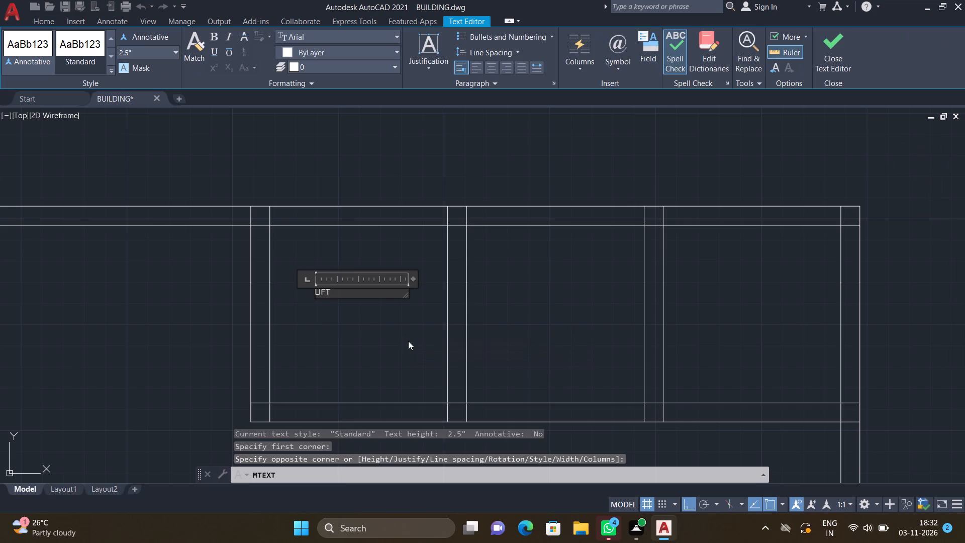
key("Return")
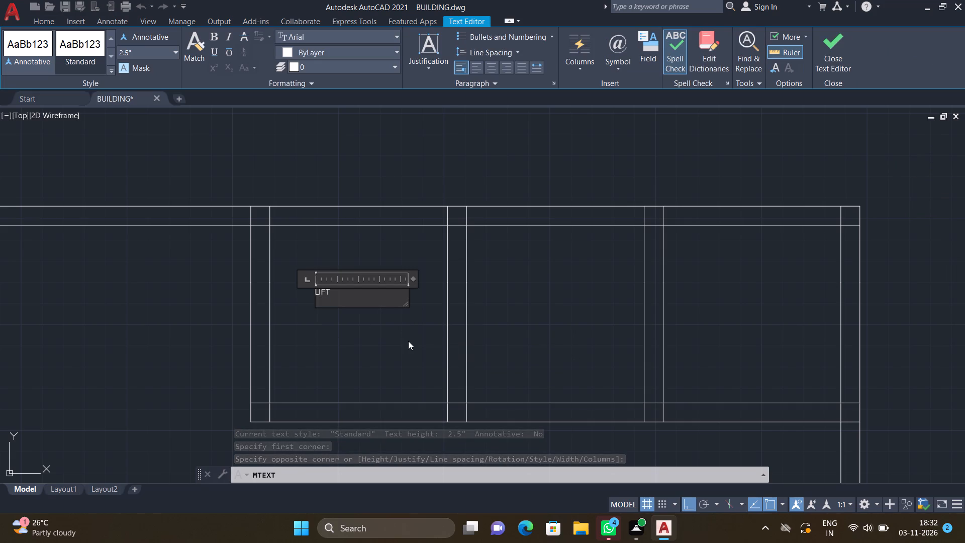
type("7'0\"*")
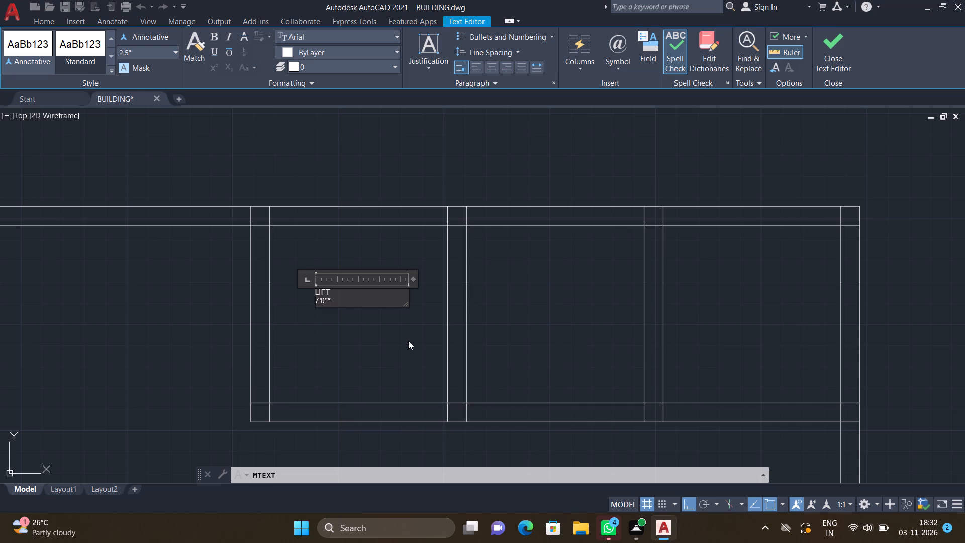
type("7'")
type("0\"")
key("Return")
key("Escape")
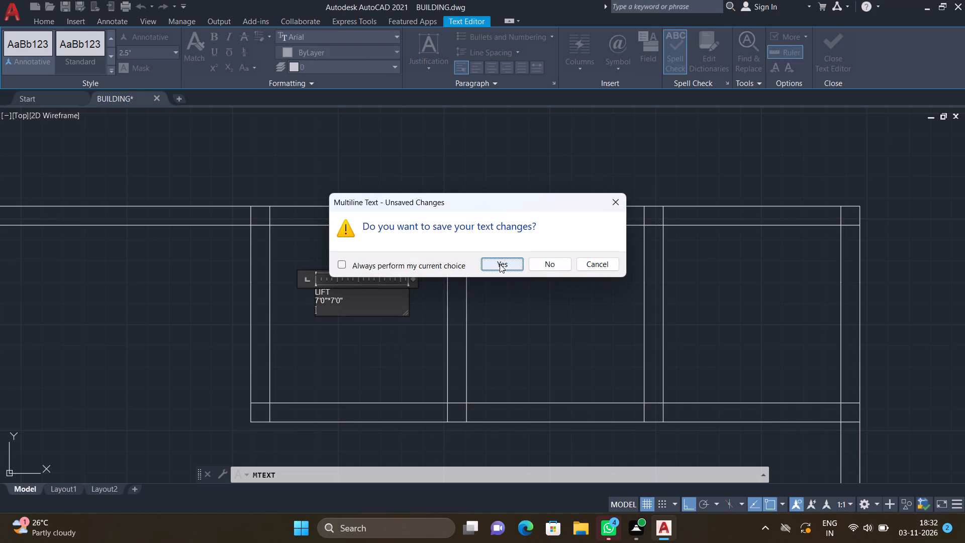
left_click(500, 264)
Move the LIFT 7'0"*7'0" label in the leftmost bay slightly down with Ortho off.
key("m")
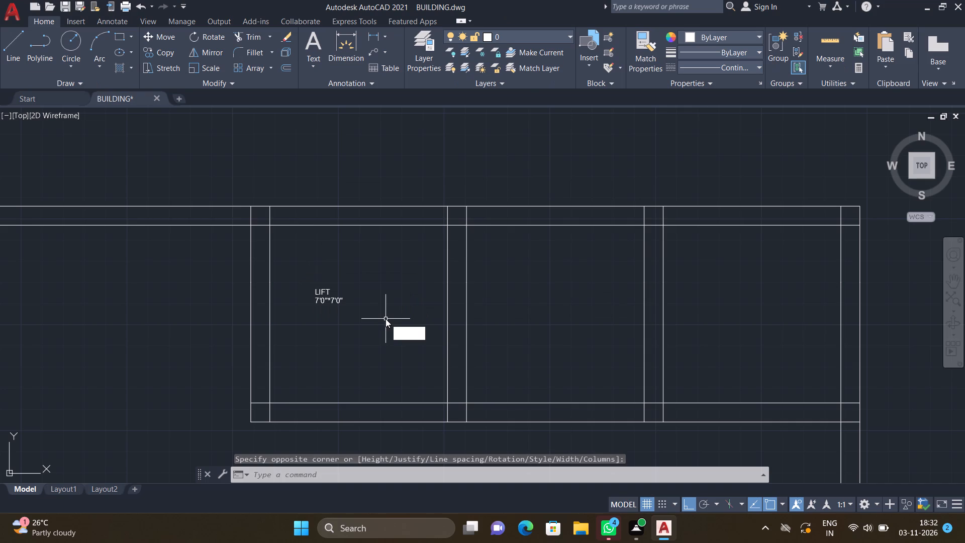
key("Return")
scroll(351, 308, "up", 1)
left_click(348, 315)
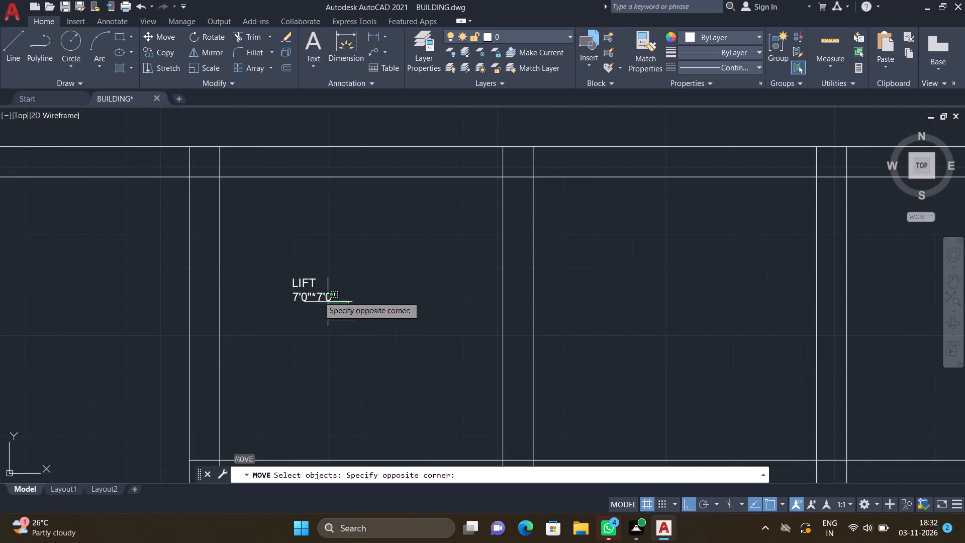
left_click(275, 262)
key("Return")
scroll(297, 284, "up", 1)
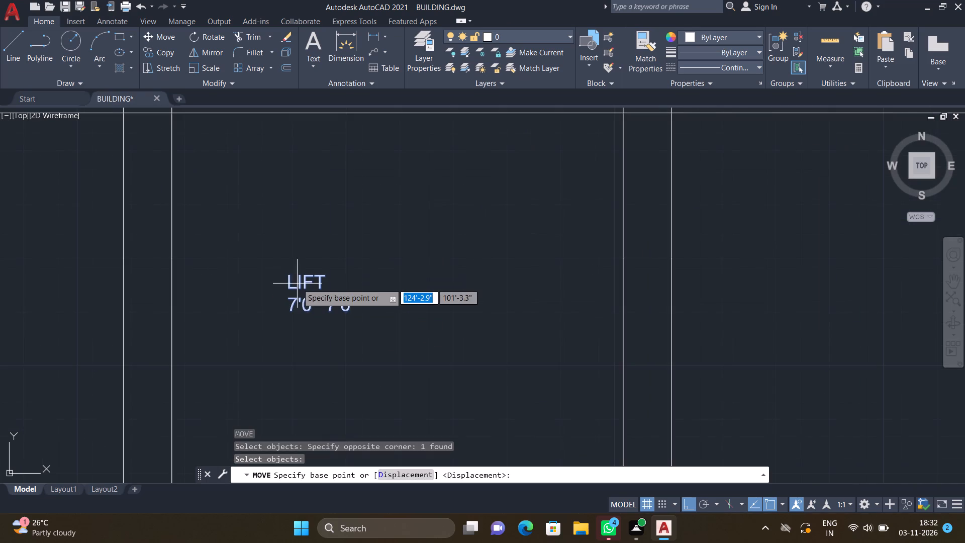
left_click(291, 278)
scroll(307, 308, "down", 2)
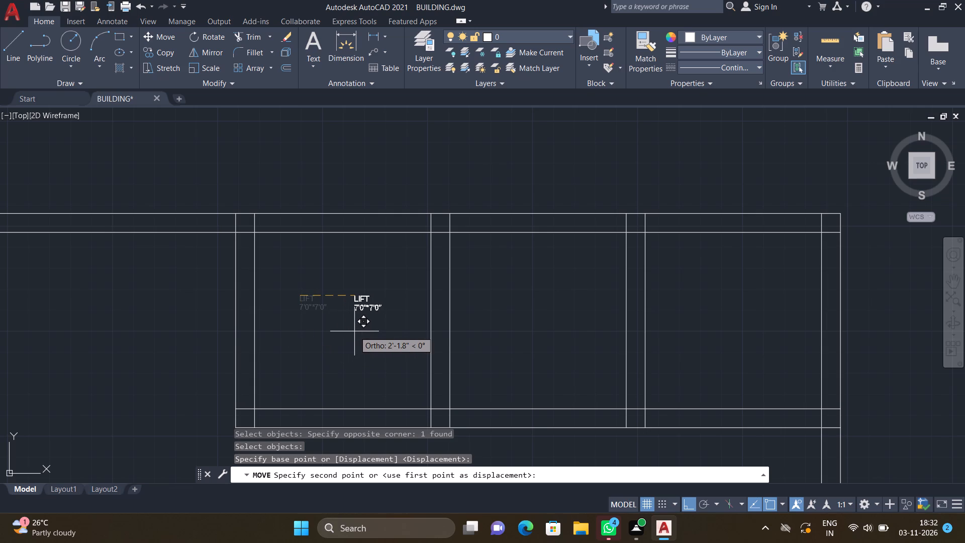
key("F8")
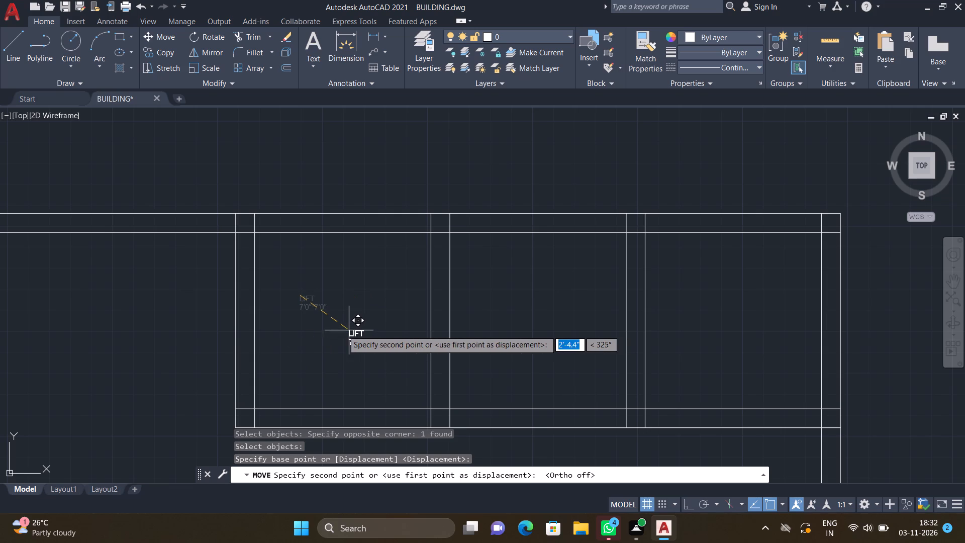
left_click(327, 314)
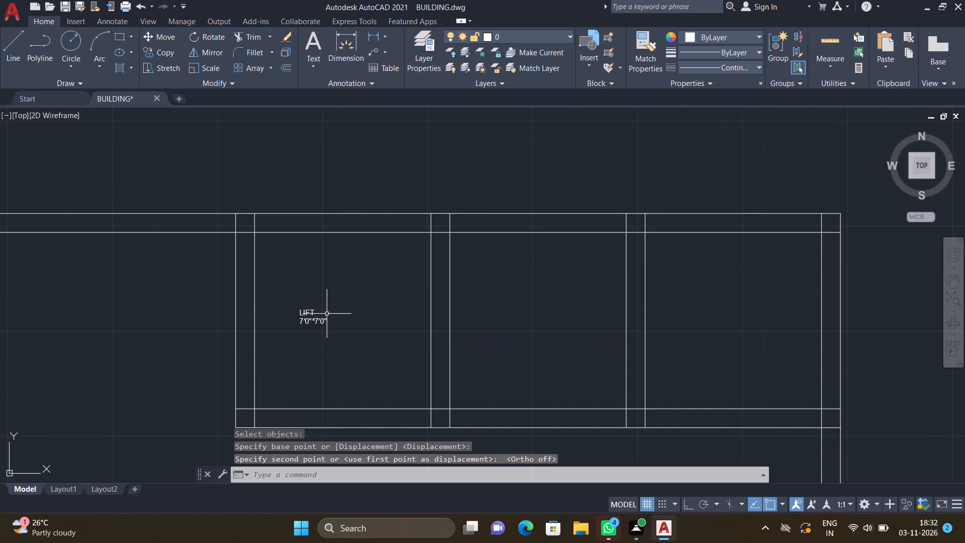
Move the LIFT label slightly right so it sits nearer the middle of the leftmost bay.
key("m")
key("Return")
scroll(336, 339, "up", 1)
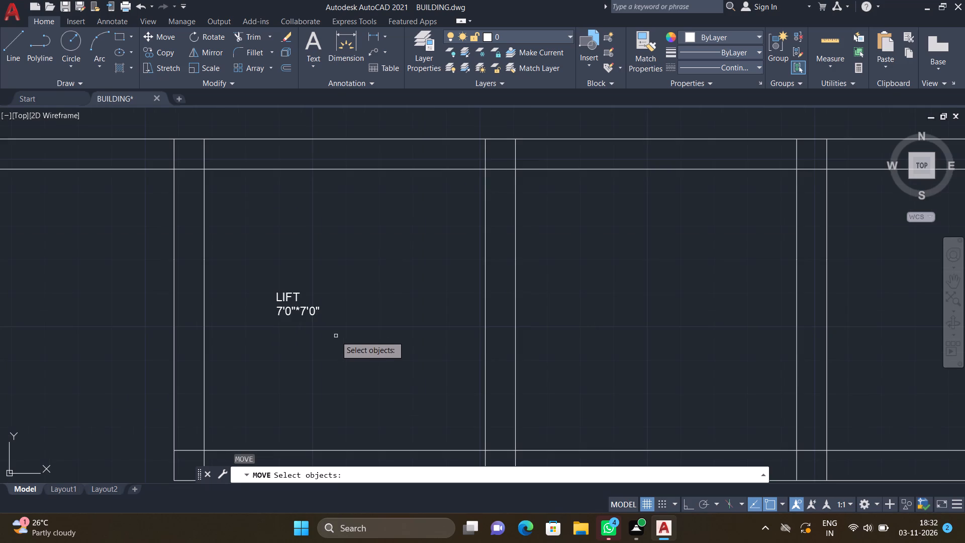
left_click_drag(335, 332, 324, 326)
left_click(255, 263)
key("Return")
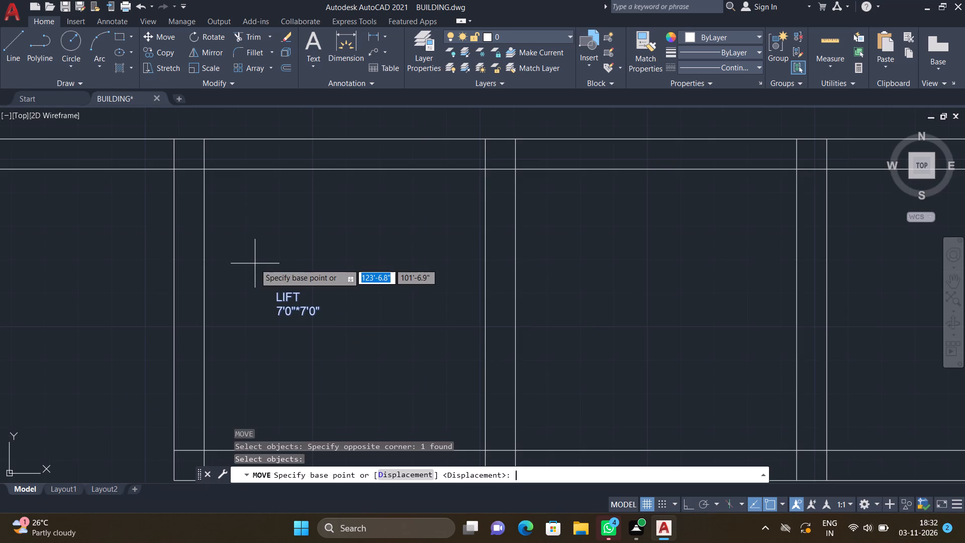
left_click(278, 294)
left_click(316, 299)
Copy the LIFT 7'0"*7'0" label from the leftmost bay into the middle and rightmost bays at the same height.
scroll(382, 294, "down", 2)
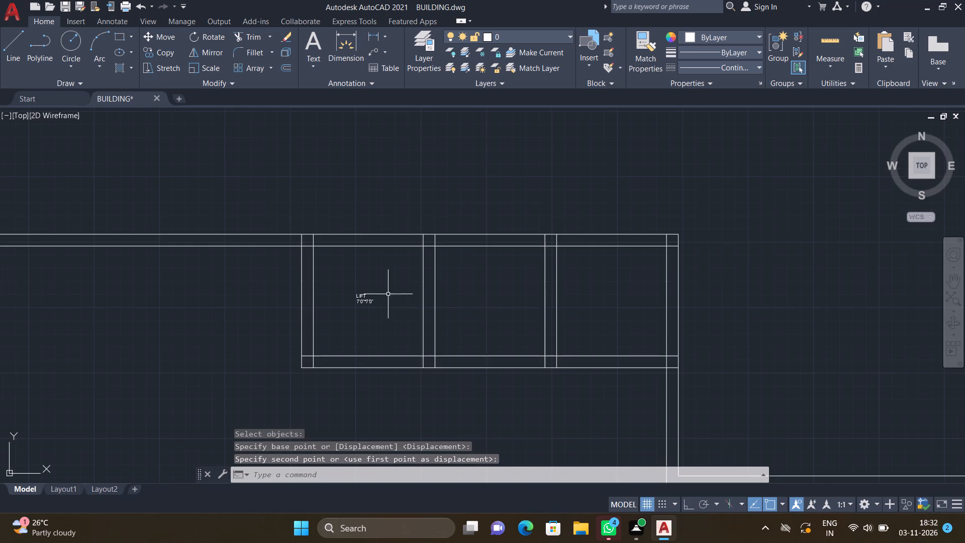
scroll(388, 307, "up", 2)
type("CO")
key("Return")
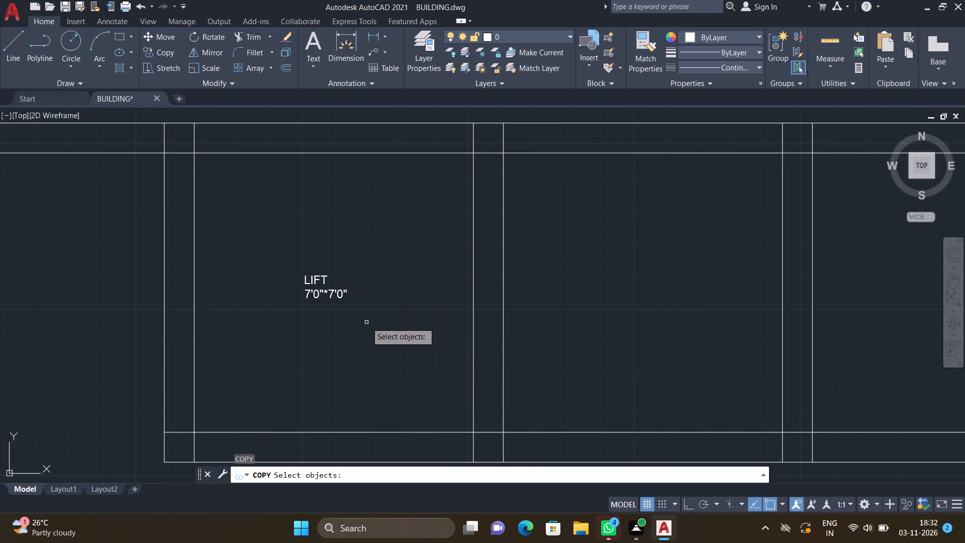
left_click_drag(366, 322, 362, 317)
left_click(264, 225)
key("Return")
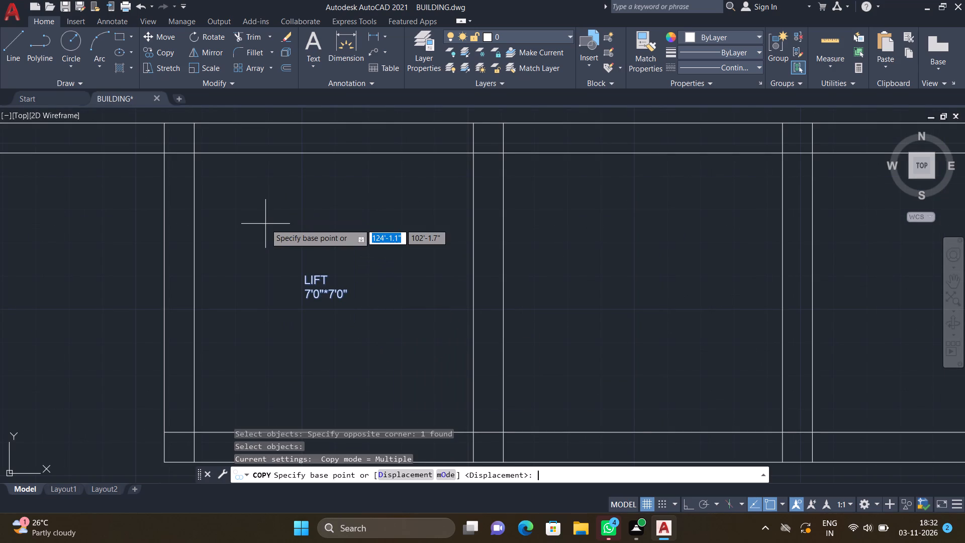
scroll(303, 281, "up", 1)
left_click(304, 271)
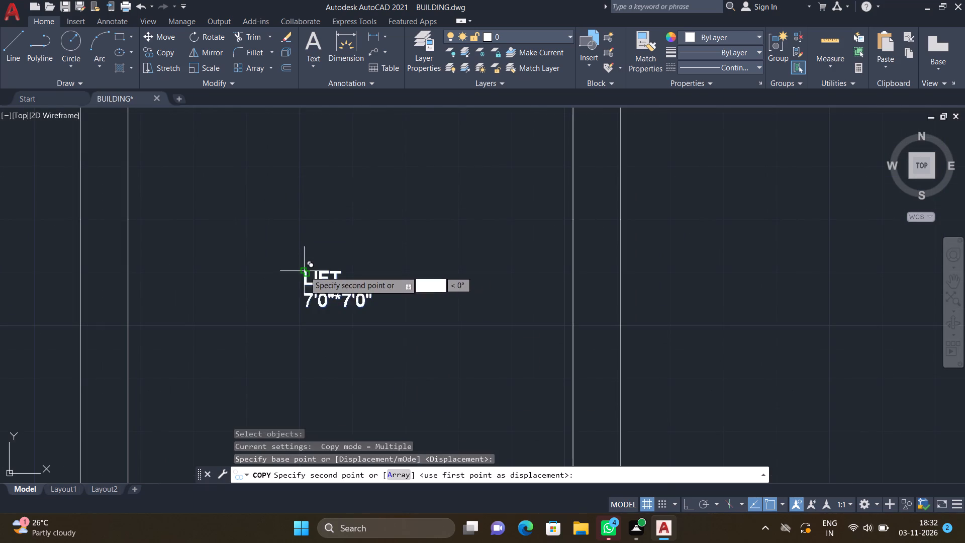
scroll(374, 283, "down", 4)
scroll(448, 280, "up", 3)
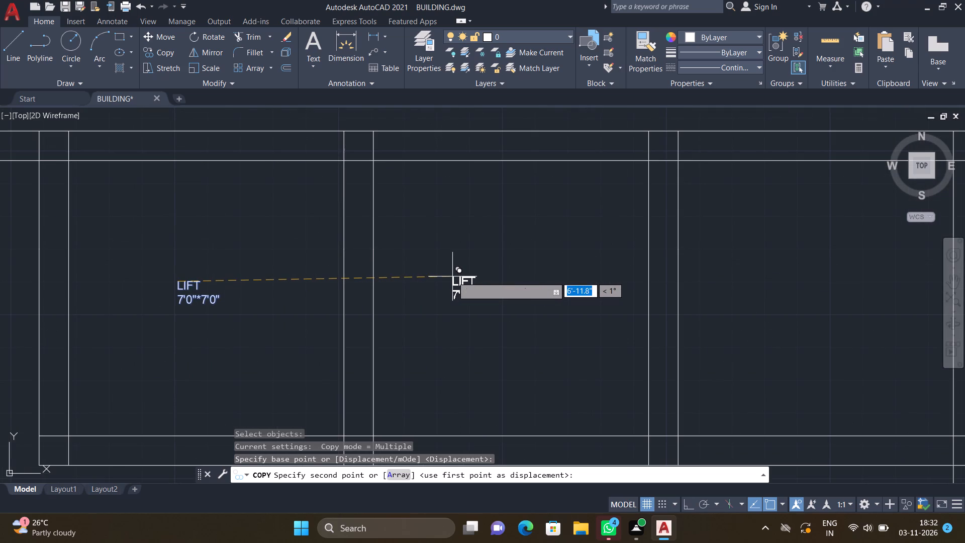
left_click(490, 282)
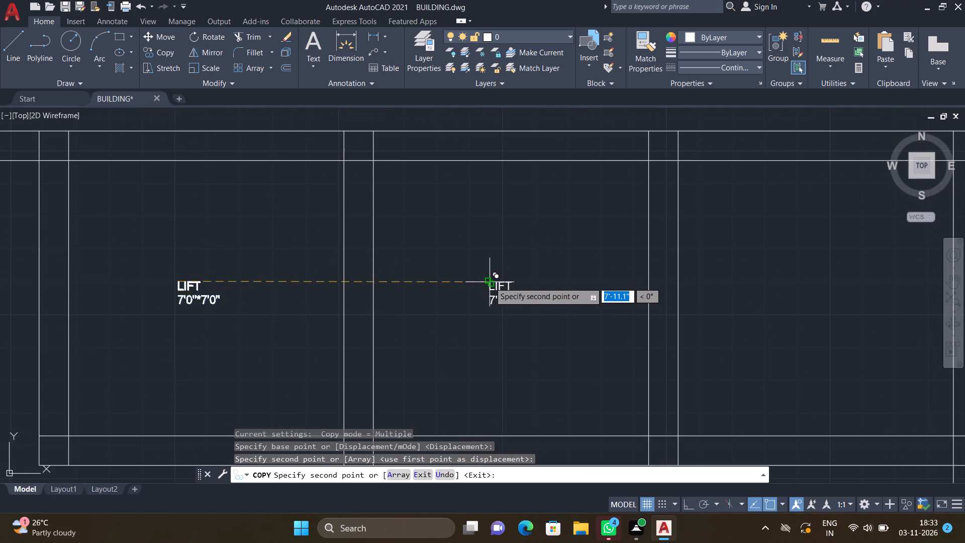
scroll(532, 288, "down", 2)
scroll(641, 290, "up", 1)
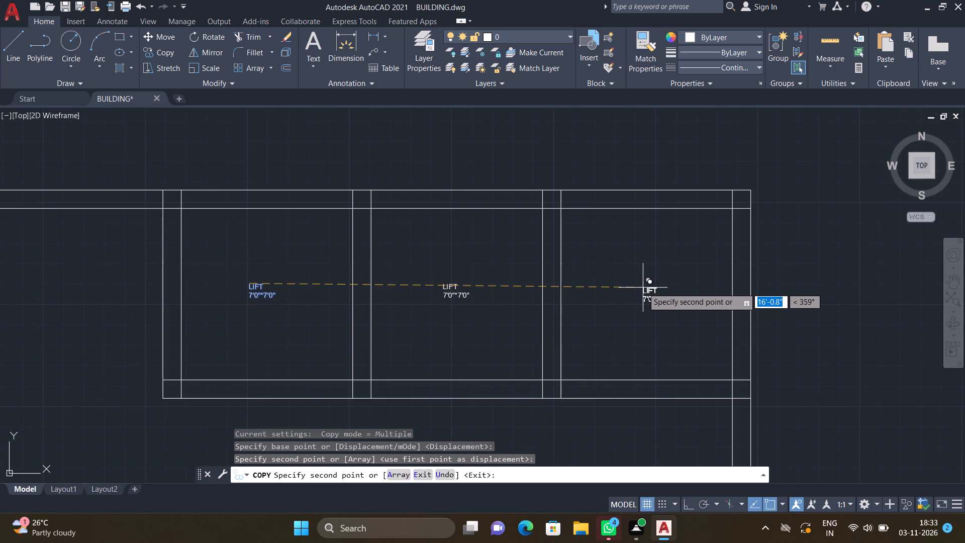
left_click(640, 282)
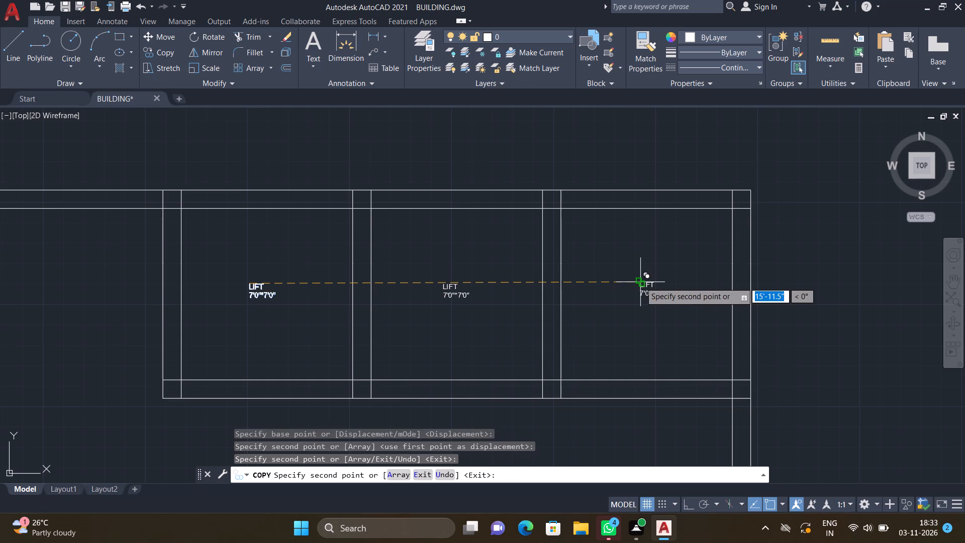
key("Return")
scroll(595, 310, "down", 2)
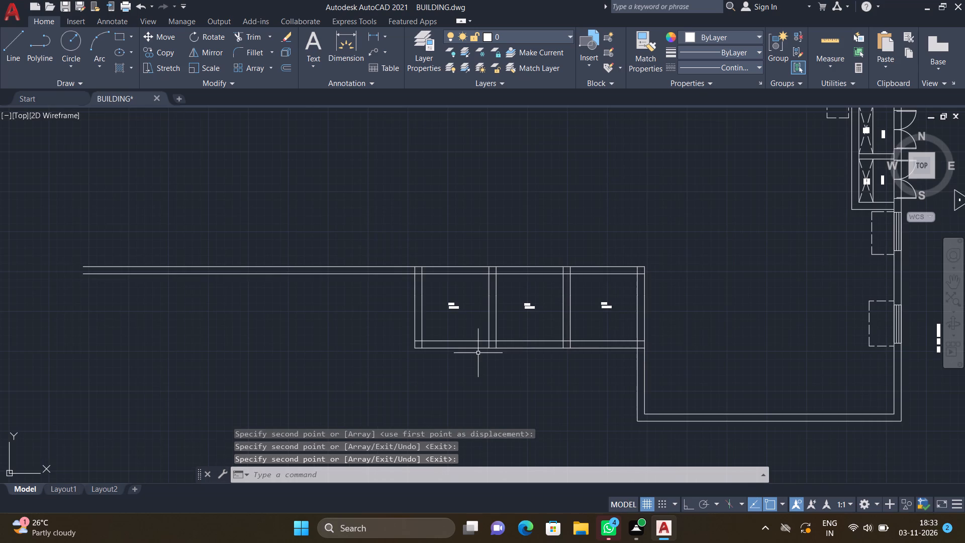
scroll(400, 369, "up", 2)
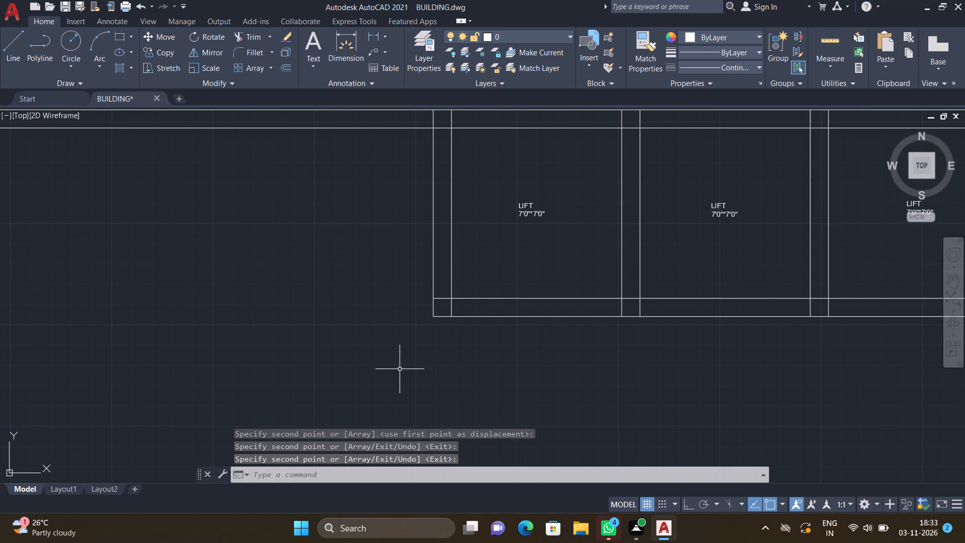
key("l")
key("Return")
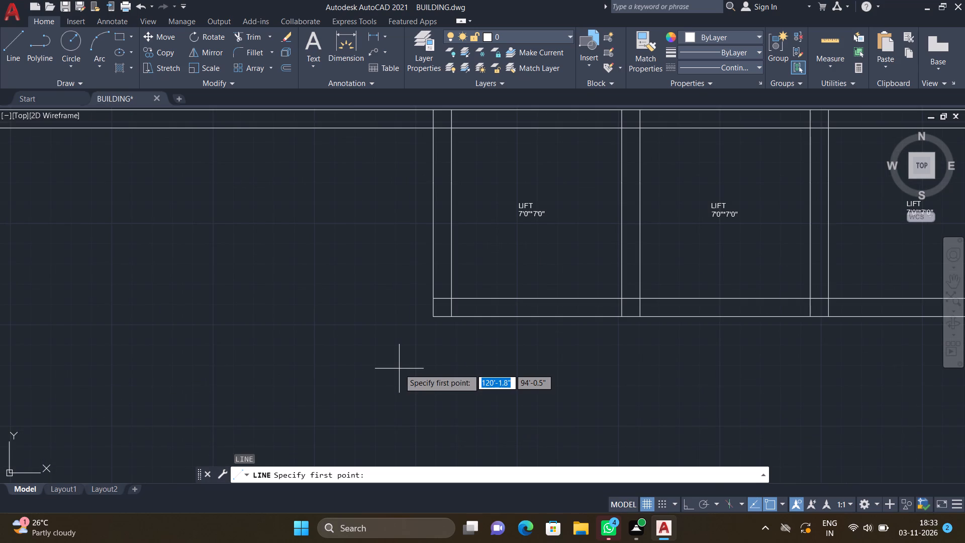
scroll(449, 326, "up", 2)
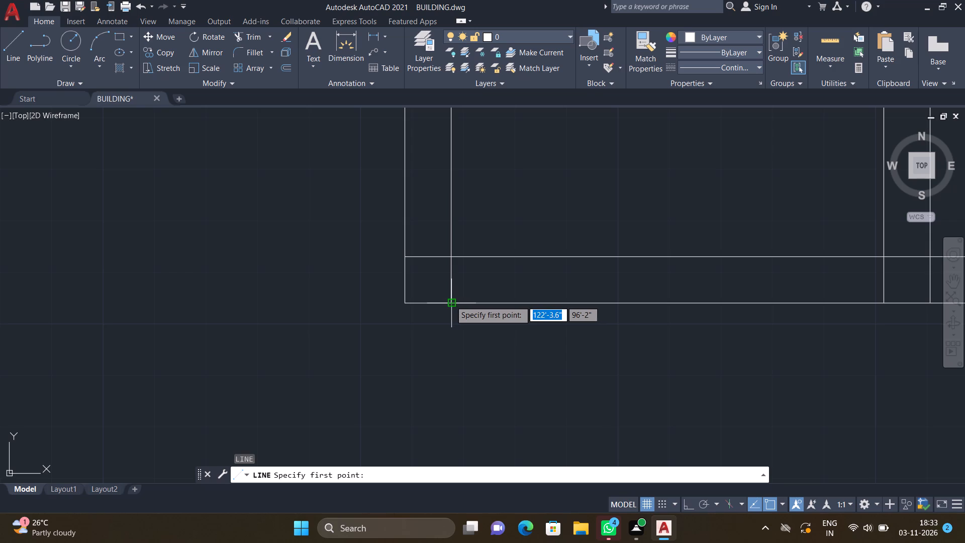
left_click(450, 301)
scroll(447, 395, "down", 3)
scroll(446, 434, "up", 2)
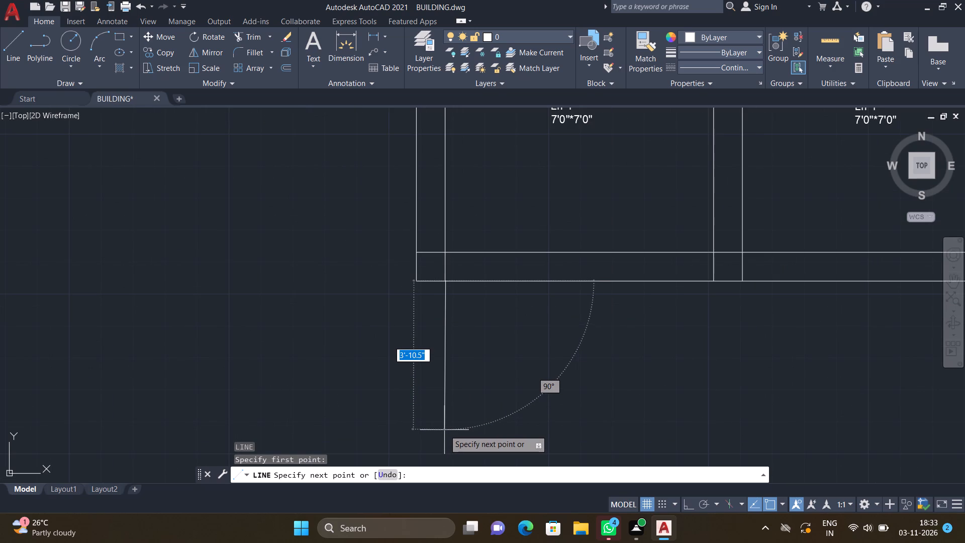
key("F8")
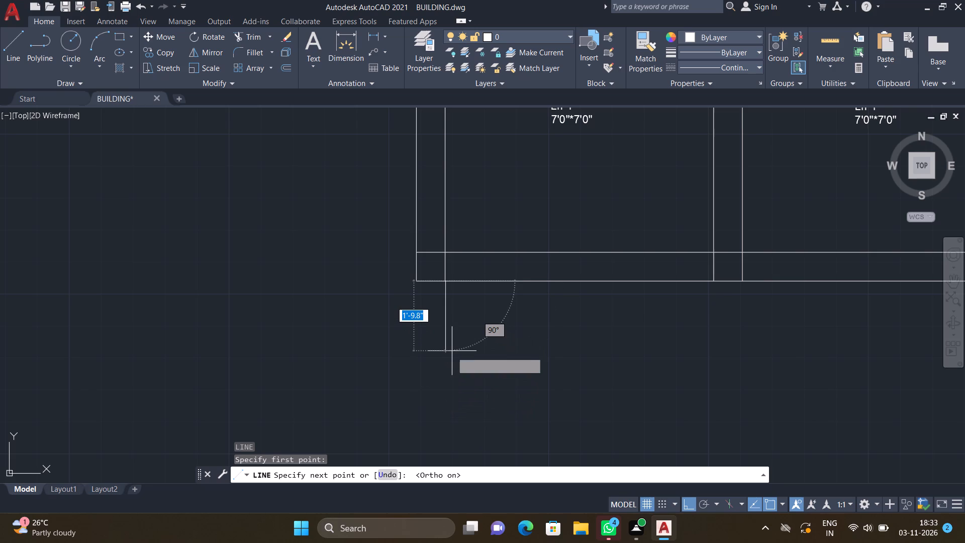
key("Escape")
Draw a line from the end wall's inner line at the lift row's bottom edge, about 3'-6" down, then left just past the upper wall's end.
key("l")
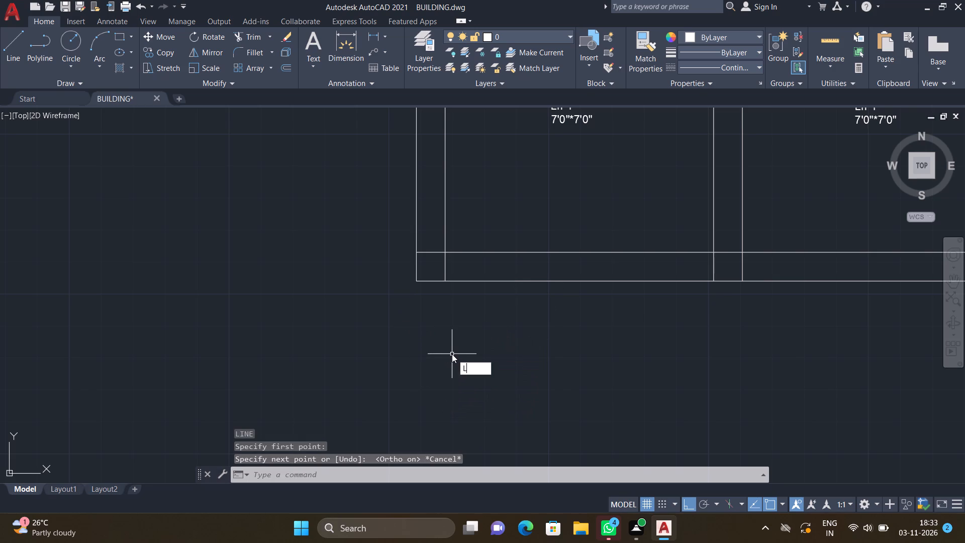
key("Return")
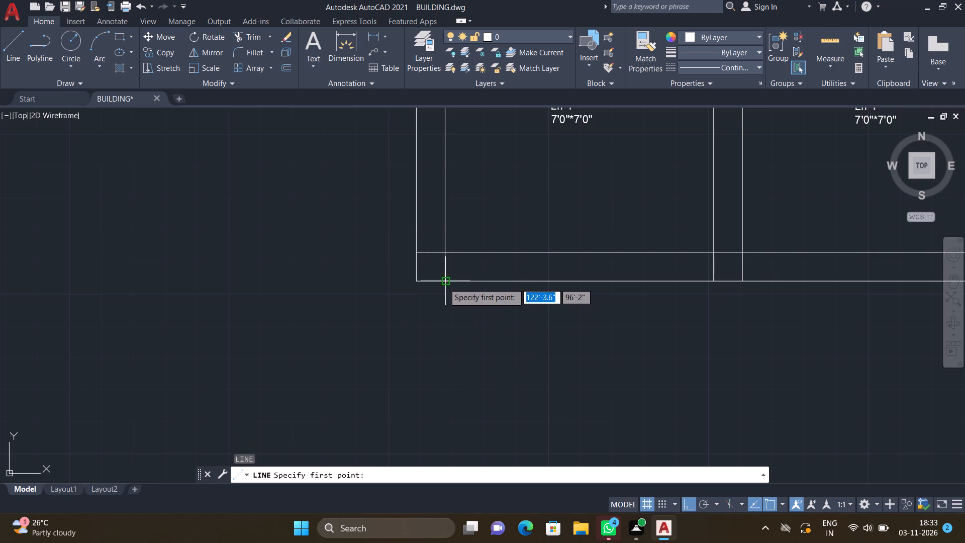
left_click(443, 283)
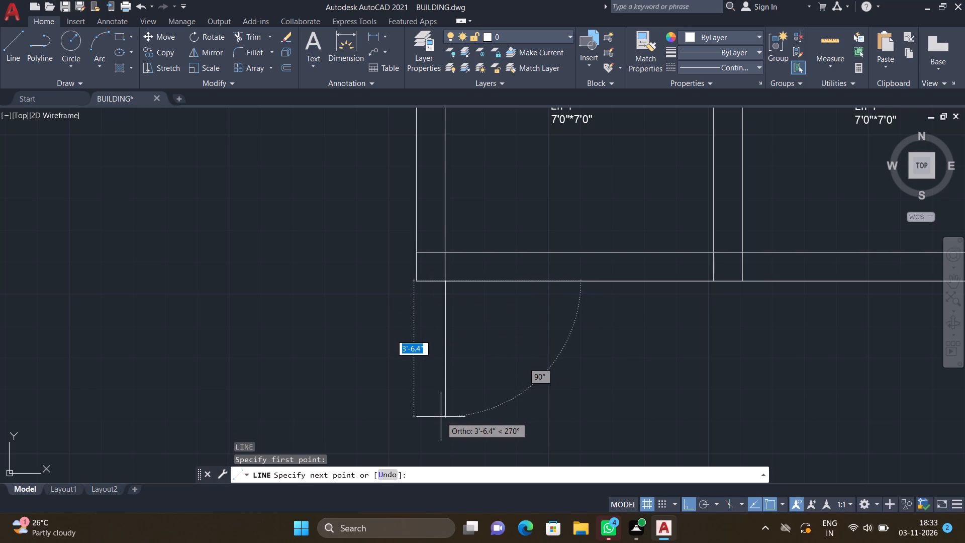
left_click(441, 417)
scroll(327, 412, "down", 3)
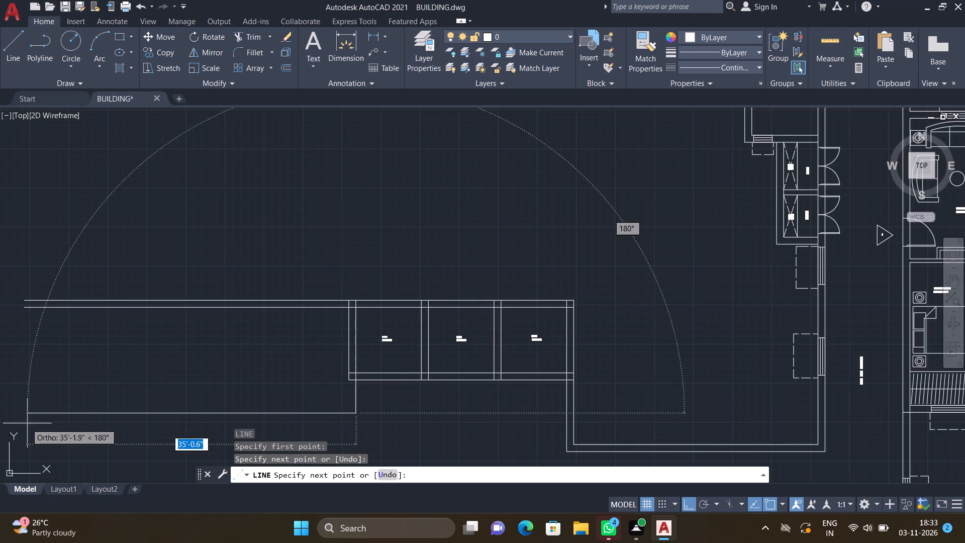
left_click(16, 416)
key("Return")
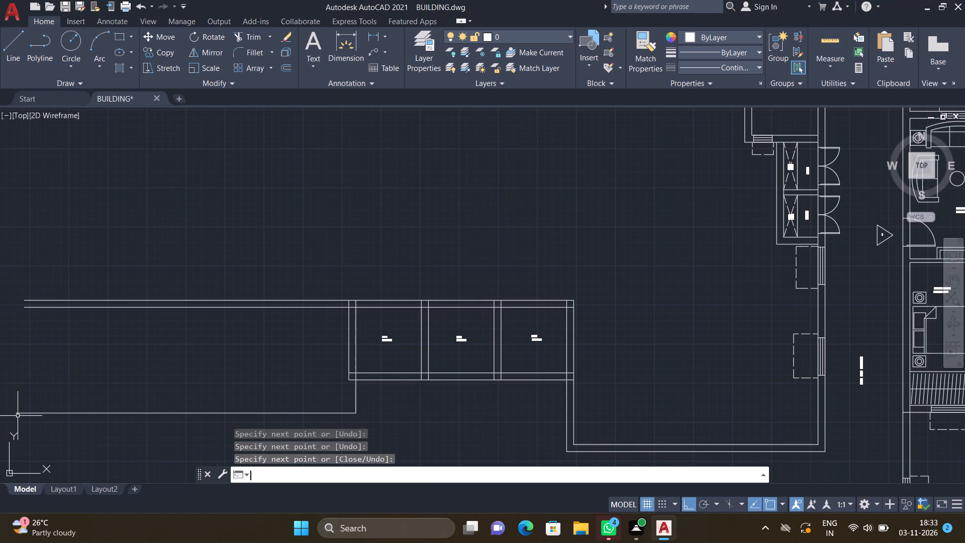
Draw a parallel line from the lift row's lower-left outer corner, about 3' down, then about 35'-4" left.
key("l")
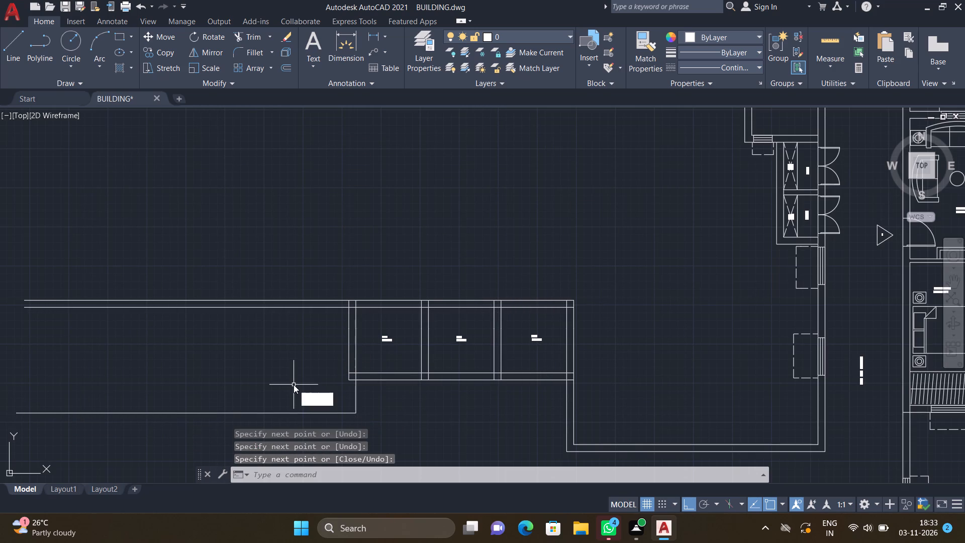
key("Return")
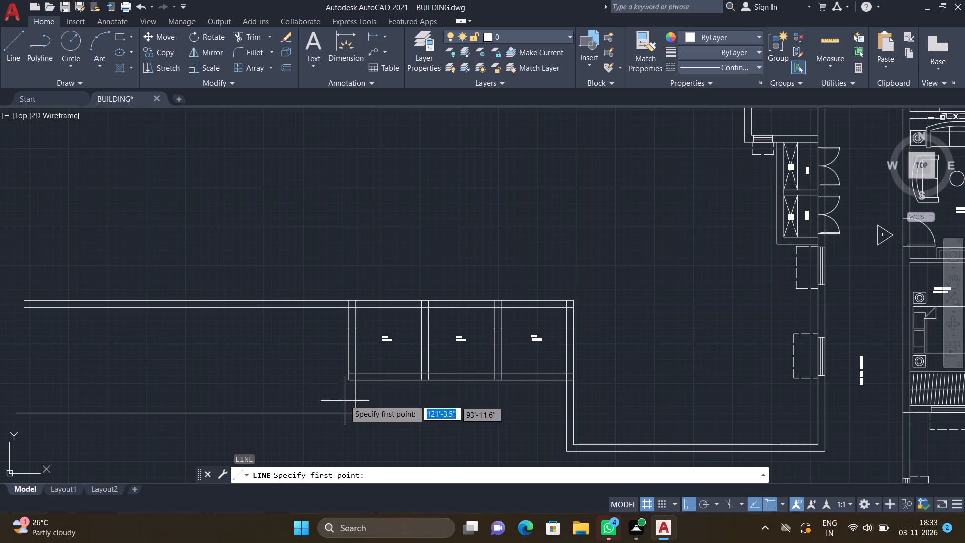
scroll(343, 400, "up", 2)
left_click(351, 351)
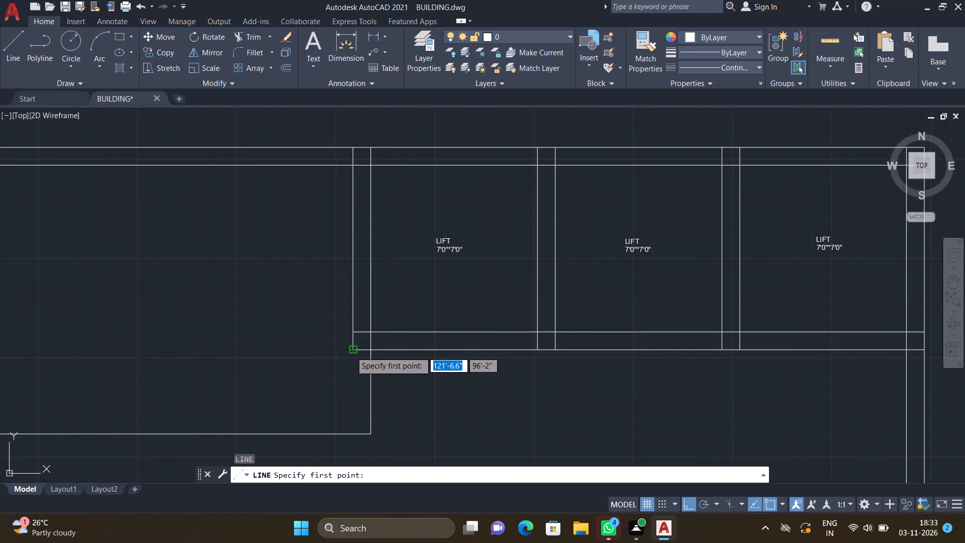
scroll(348, 430, "up", 2)
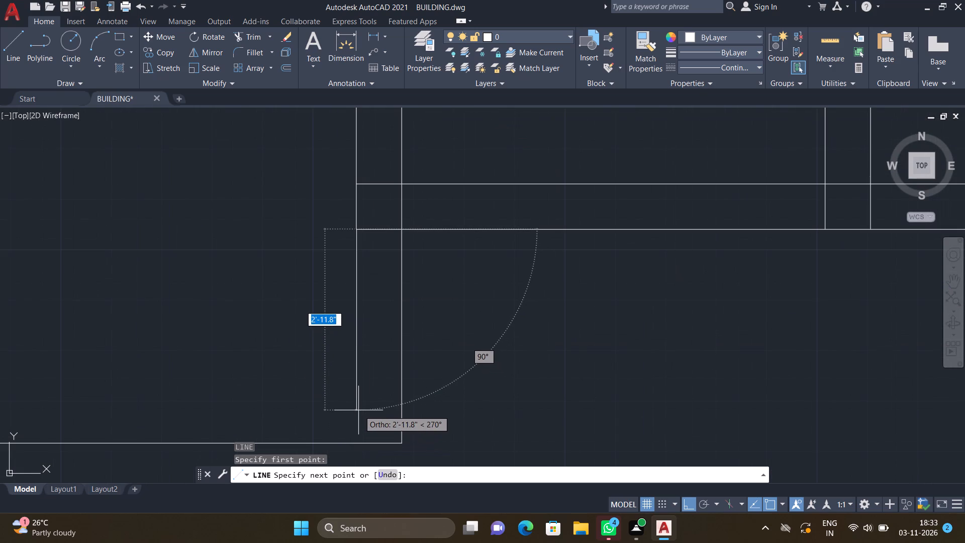
left_click(358, 410)
scroll(257, 410, "down", 5)
scroll(79, 420, "up", 1)
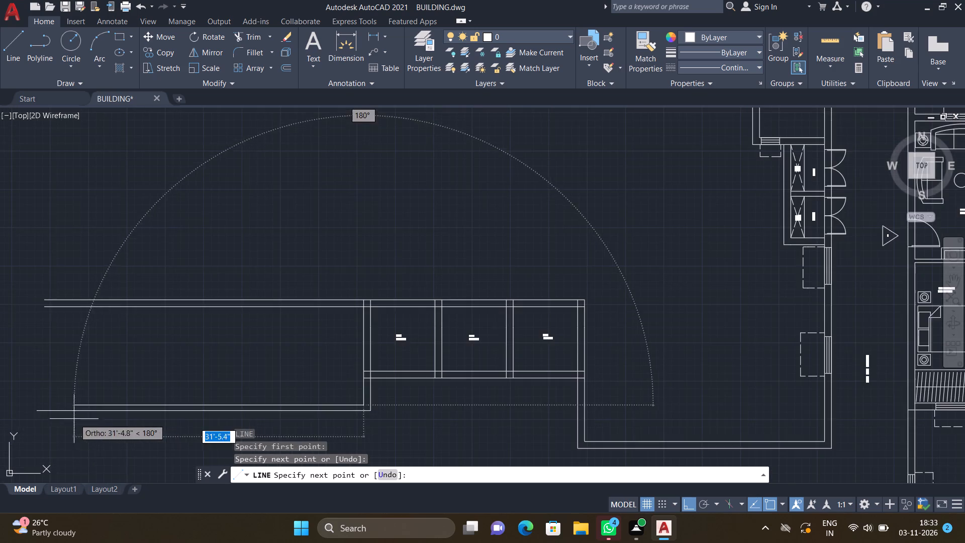
scroll(63, 415, "up", 1)
scroll(16, 400, "up", 2)
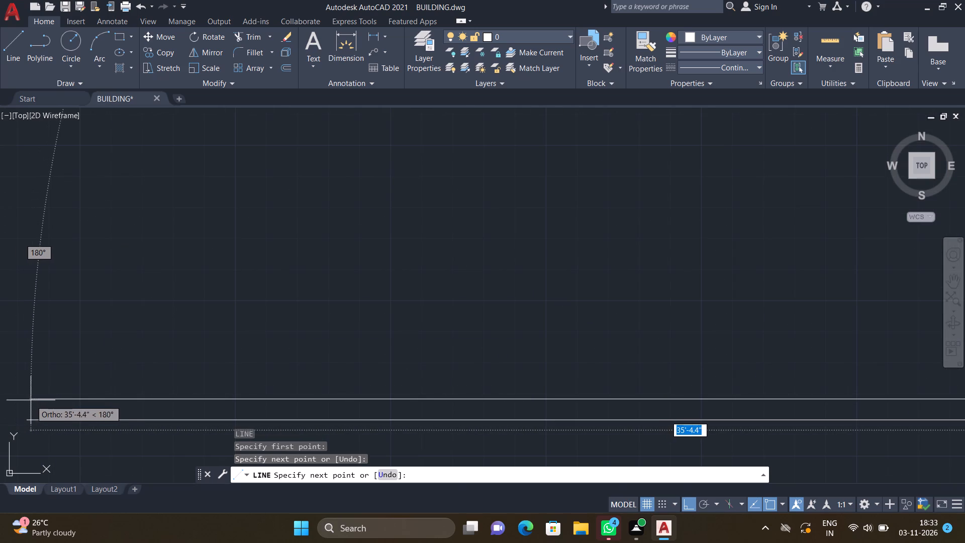
left_click(31, 399)
key("Return")
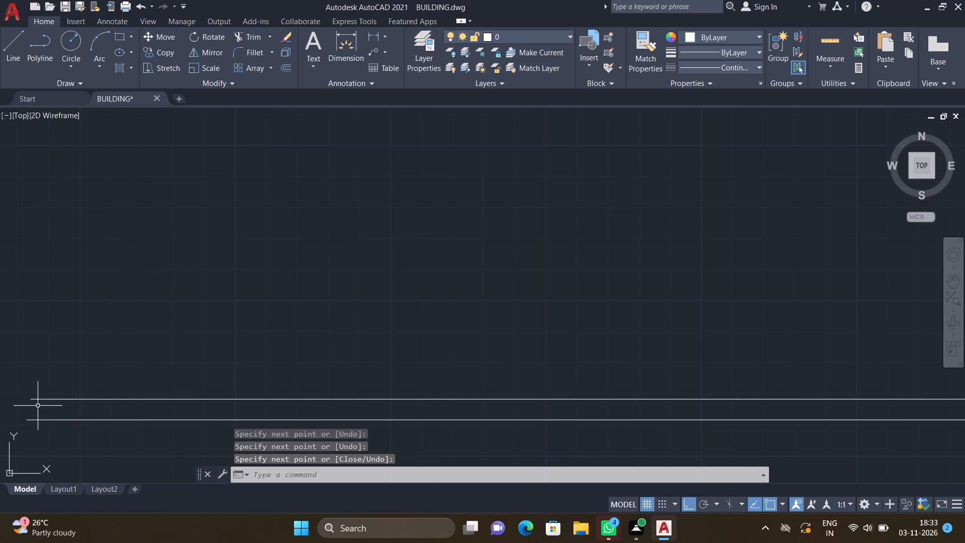
Draw a vertical line between the inner lines of the two corridor walls, a short distance left of the lift row.
scroll(45, 406, "down", 3)
scroll(313, 355, "up", 1)
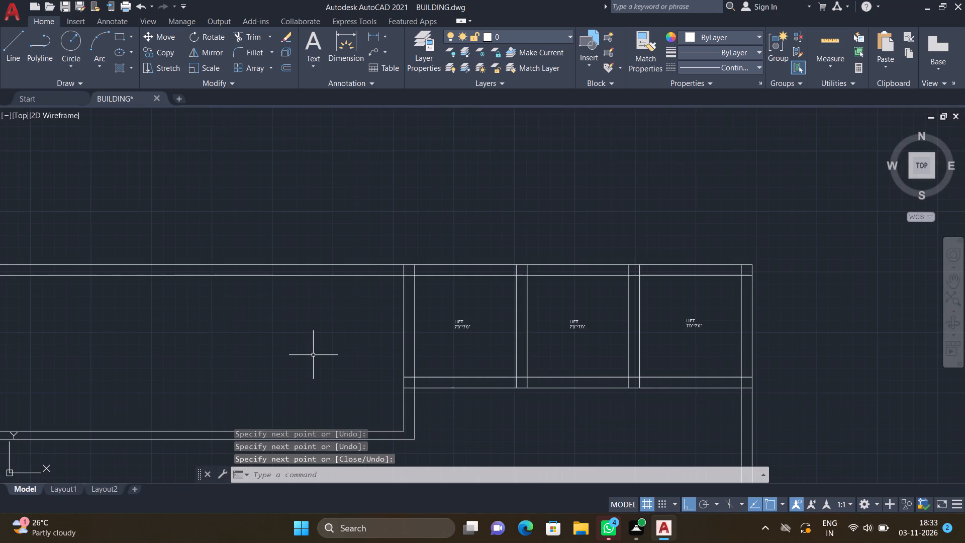
key("l")
key("Return")
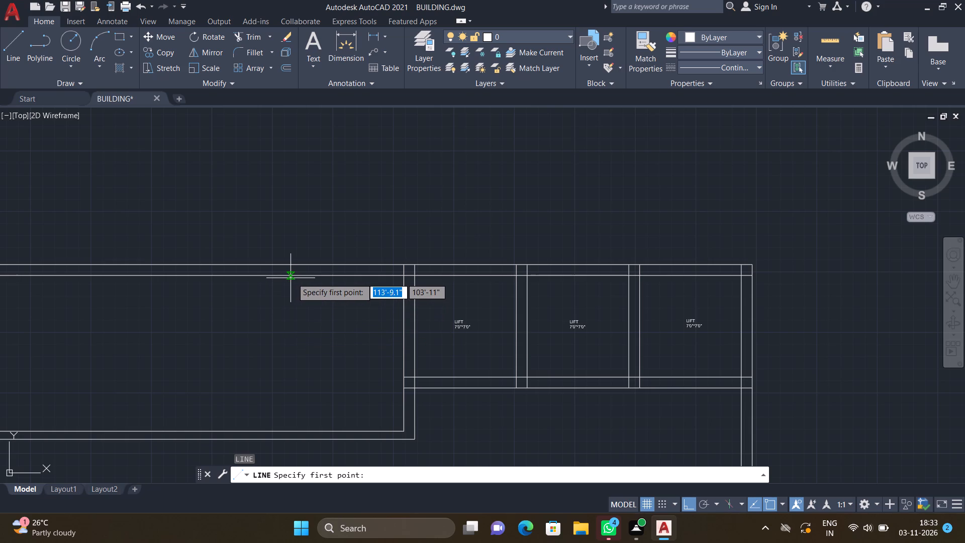
left_click(309, 277)
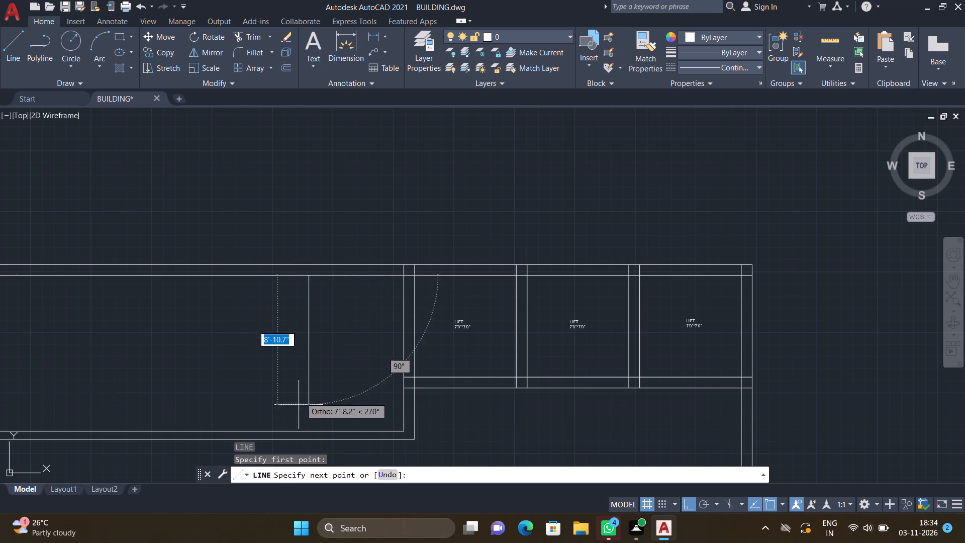
scroll(302, 426, "up", 2)
left_click(319, 441)
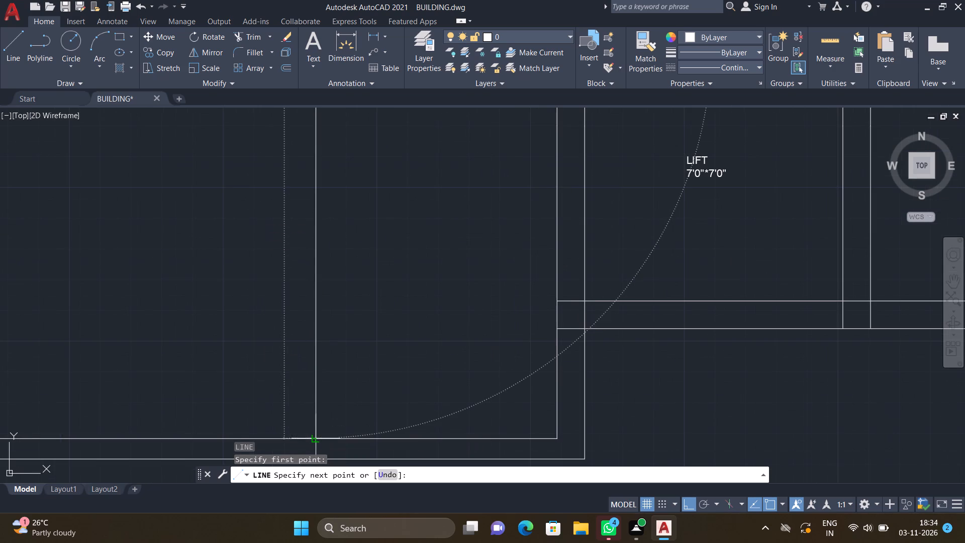
key("Return")
scroll(319, 419, "down", 2)
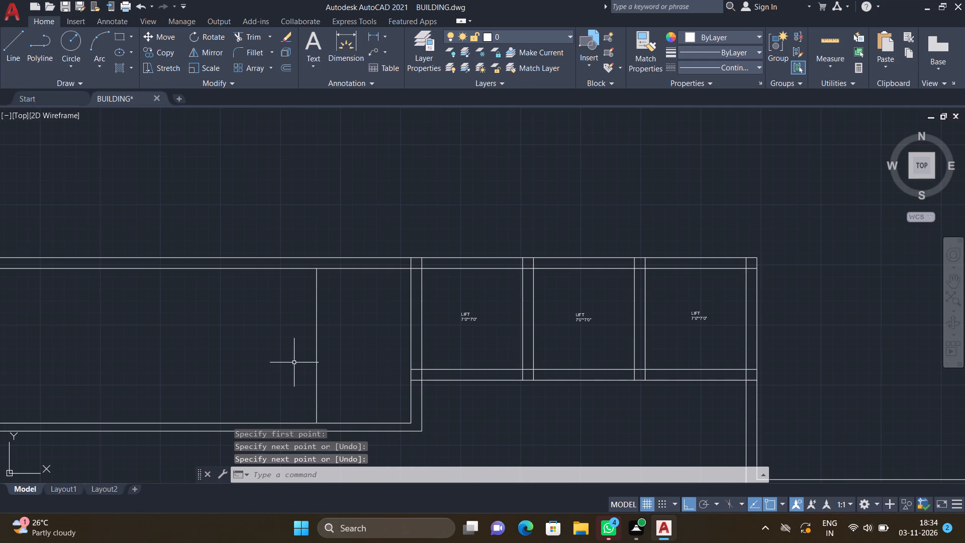
Offset the vertical line 1' to the left five times in succession to start the row of stair treads.
key("o")
key("Return")
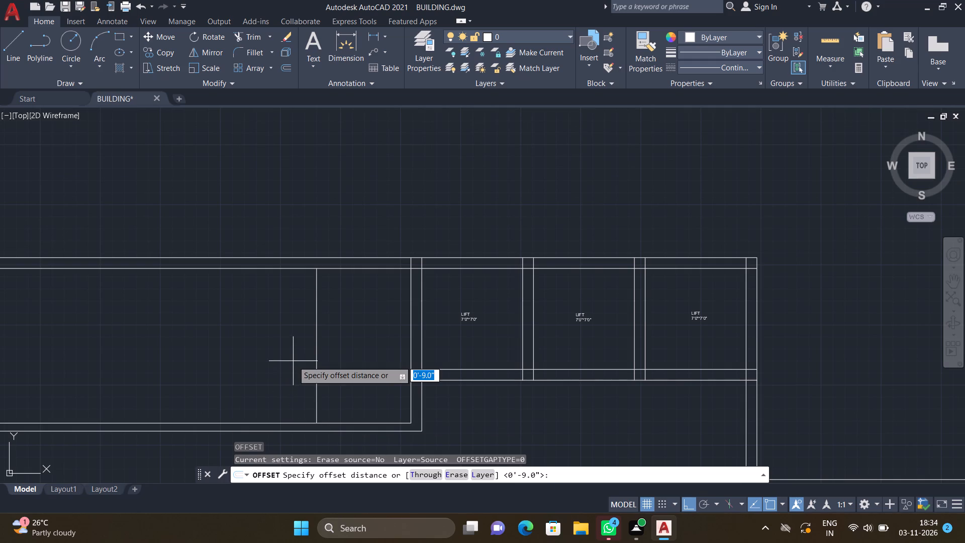
type("1'")
key("Return")
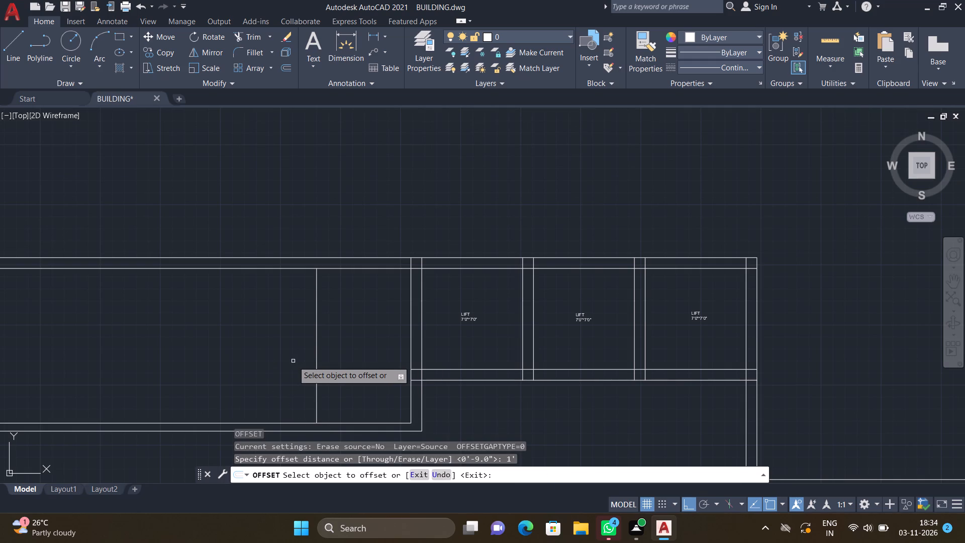
left_click(316, 369)
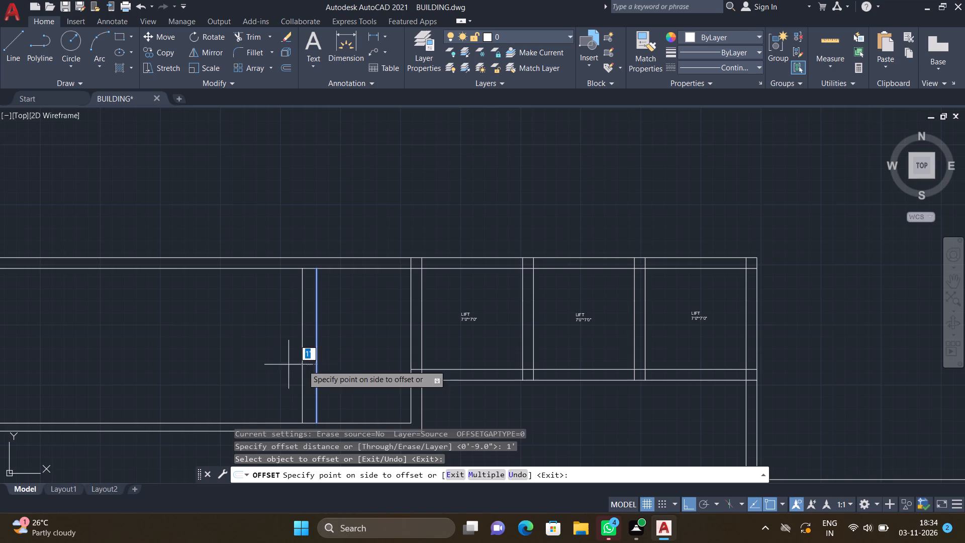
left_click_drag(261, 364, 266, 364)
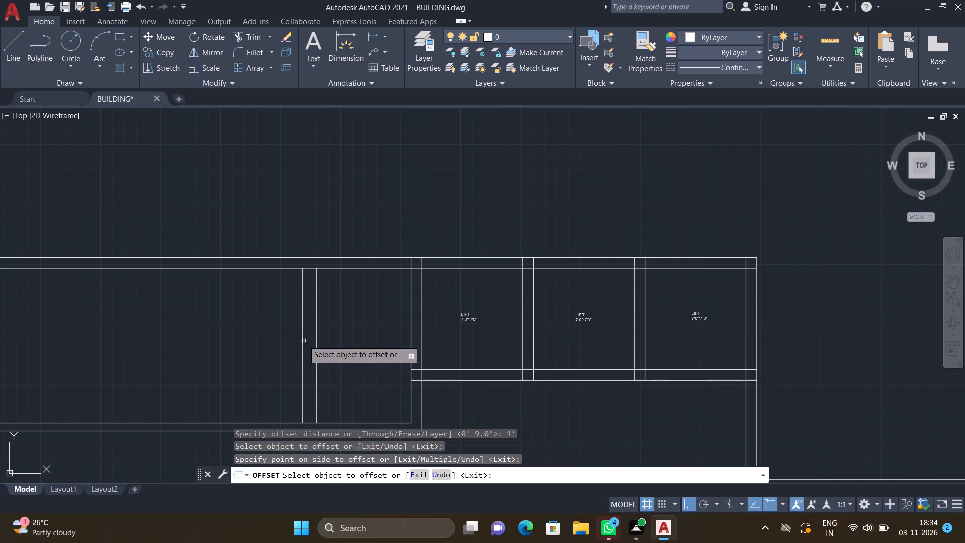
left_click(302, 339)
left_click(233, 347)
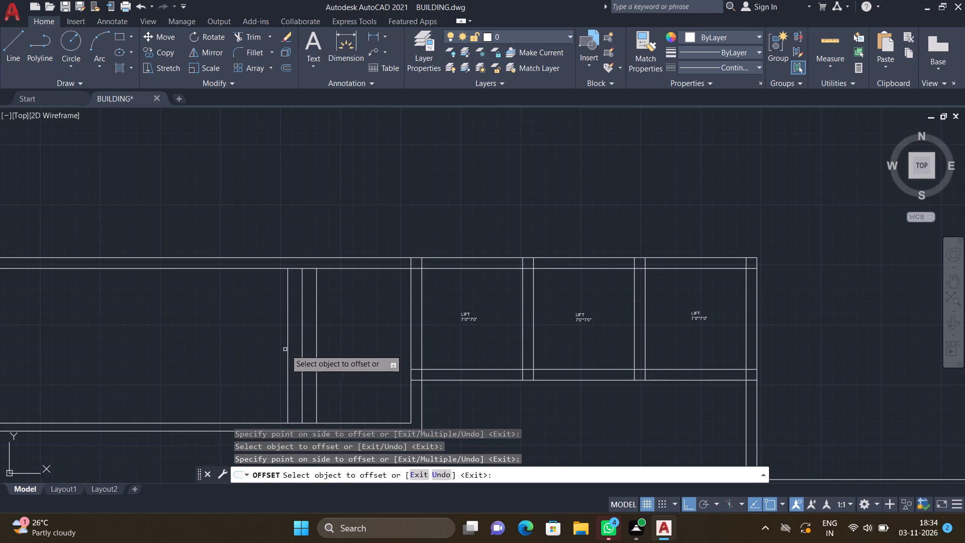
left_click(287, 351)
left_click(226, 345)
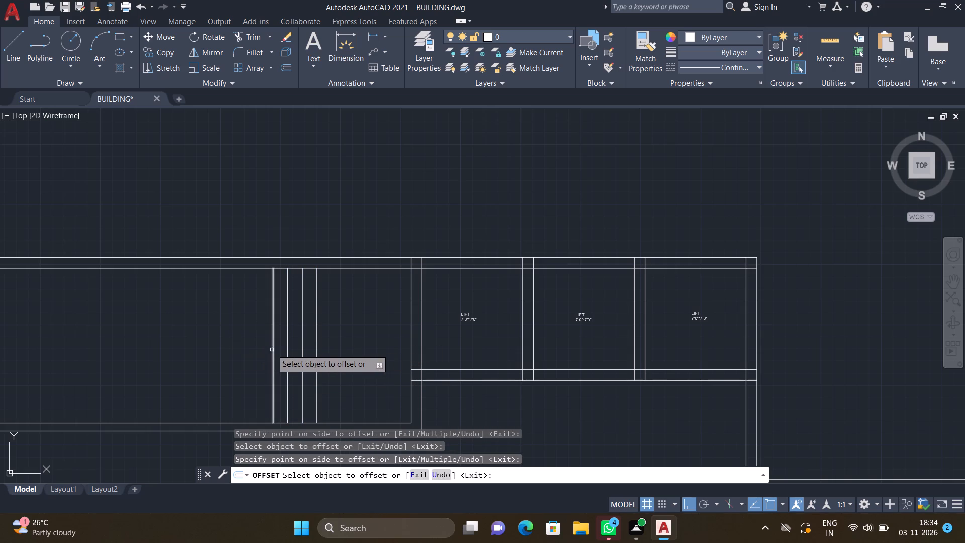
left_click(272, 349)
left_click(234, 339)
left_click(260, 335)
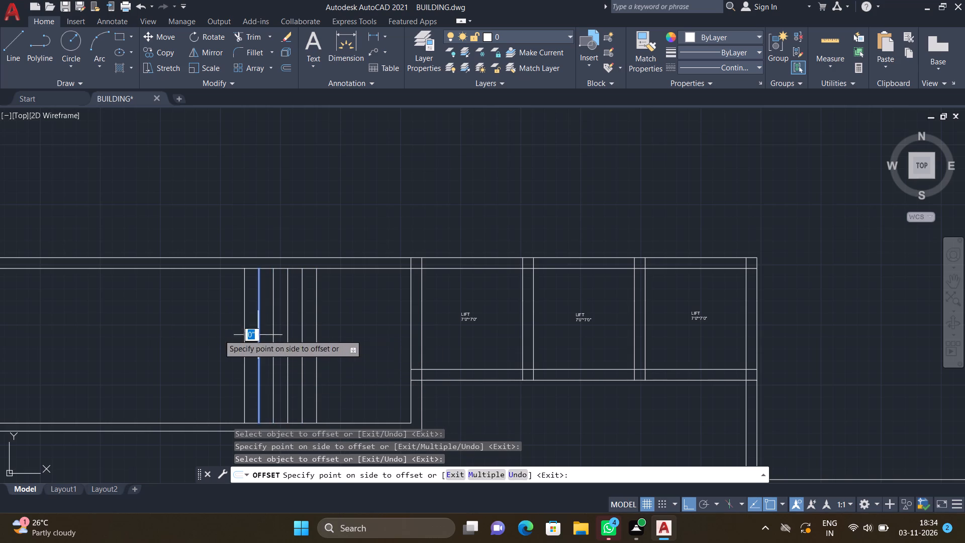
left_click(192, 331)
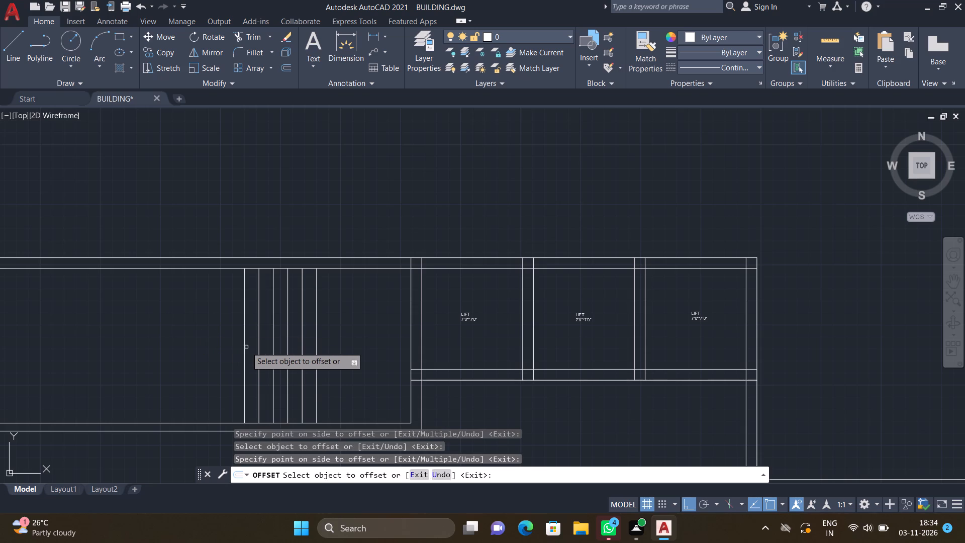
Continue offsetting the leftmost tread line 1' to the left six more times.
left_click(245, 347)
left_click(203, 342)
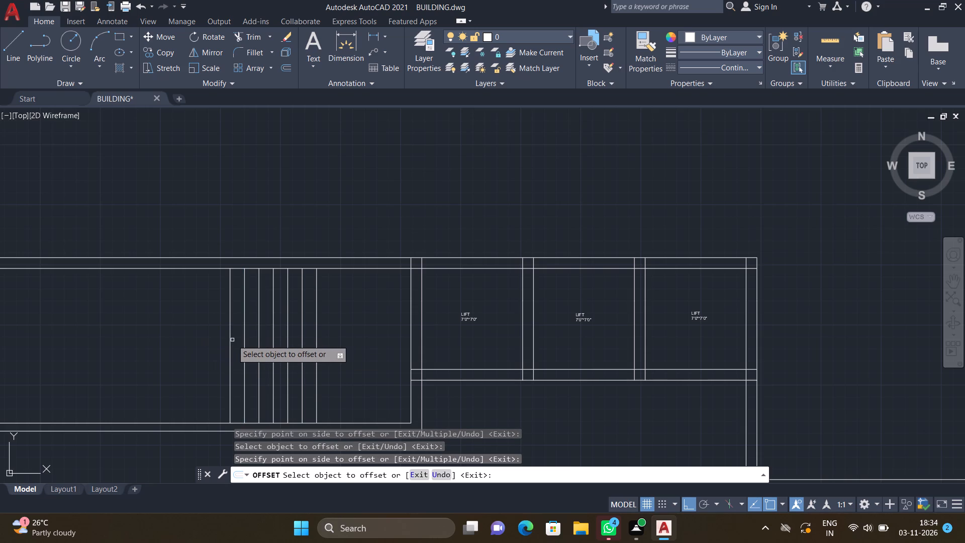
left_click(229, 331)
left_click(199, 337)
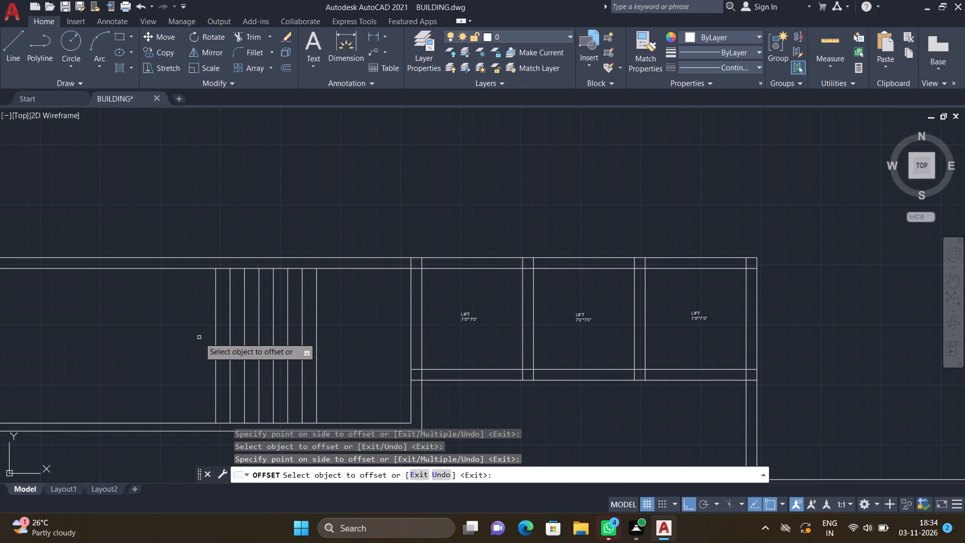
left_click(215, 343)
left_click(174, 333)
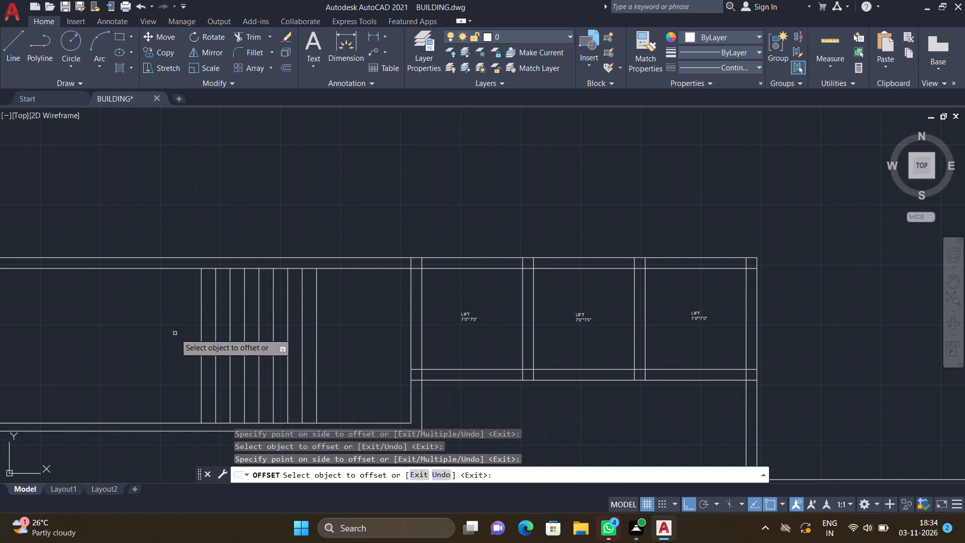
left_click(201, 350)
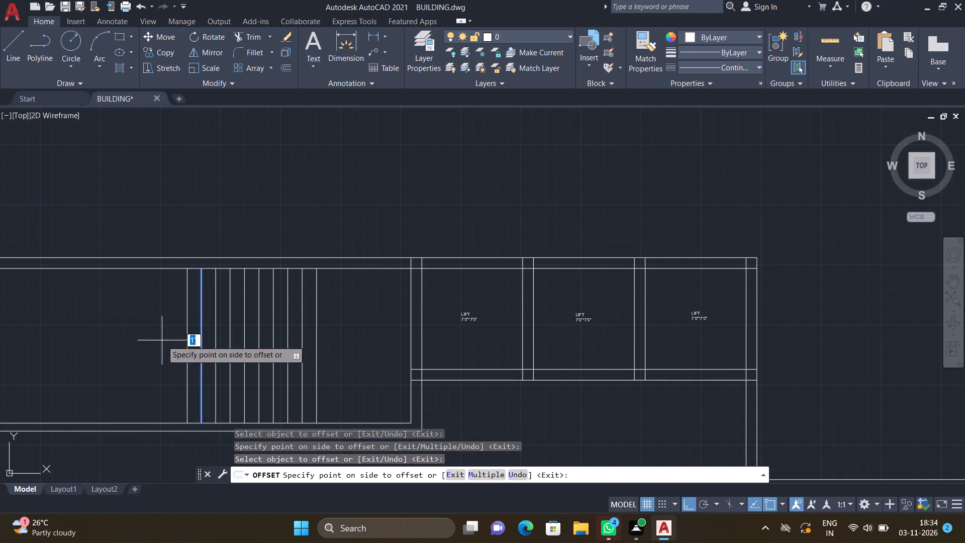
left_click(162, 340)
left_click(185, 343)
left_click(146, 328)
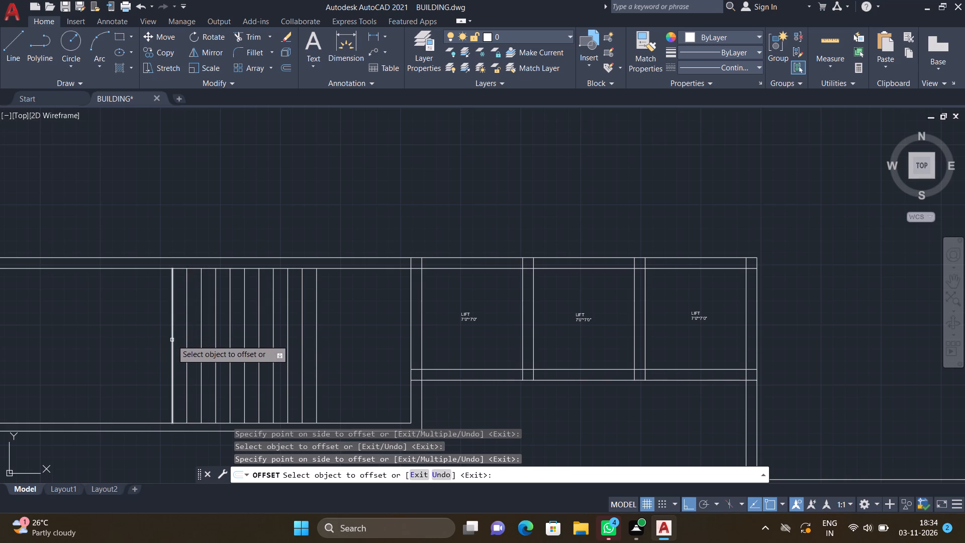
left_click(172, 340)
left_click(144, 335)
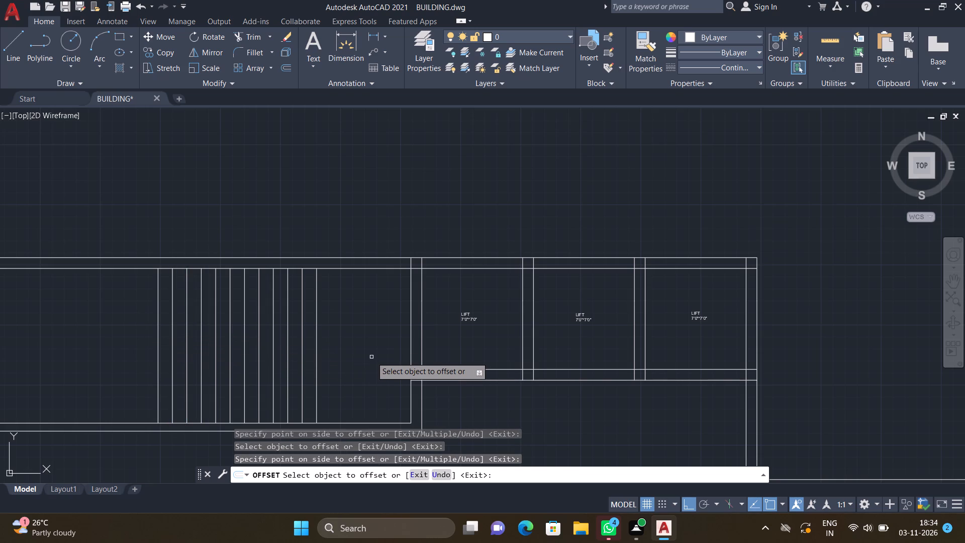
key("Return")
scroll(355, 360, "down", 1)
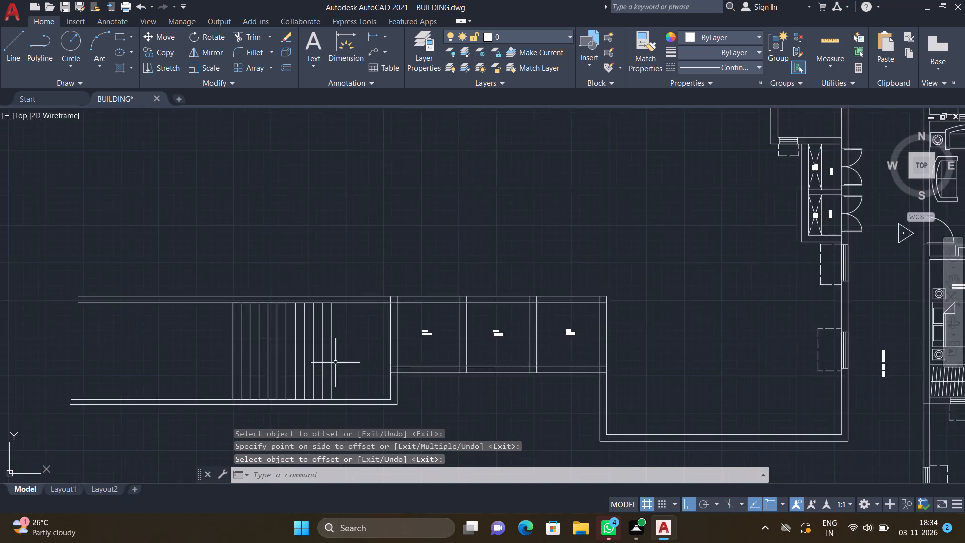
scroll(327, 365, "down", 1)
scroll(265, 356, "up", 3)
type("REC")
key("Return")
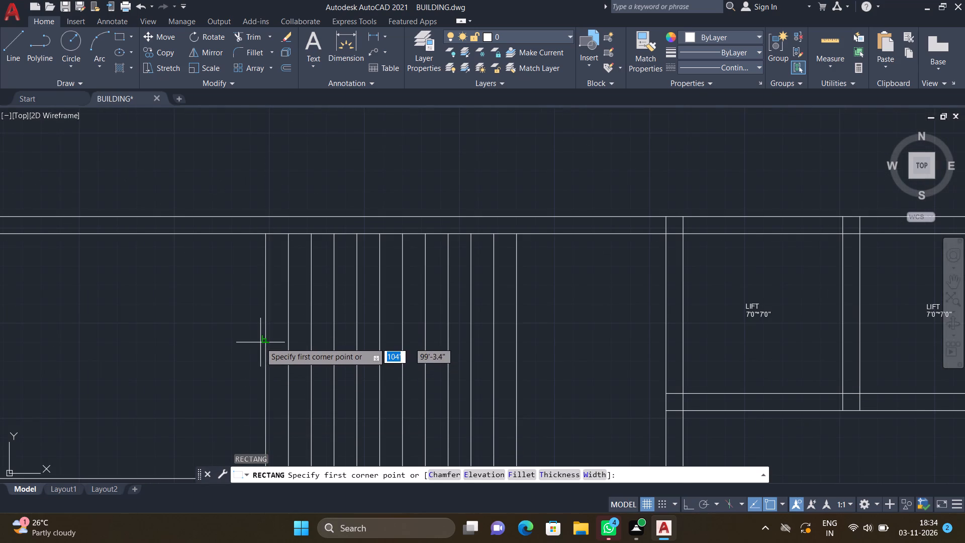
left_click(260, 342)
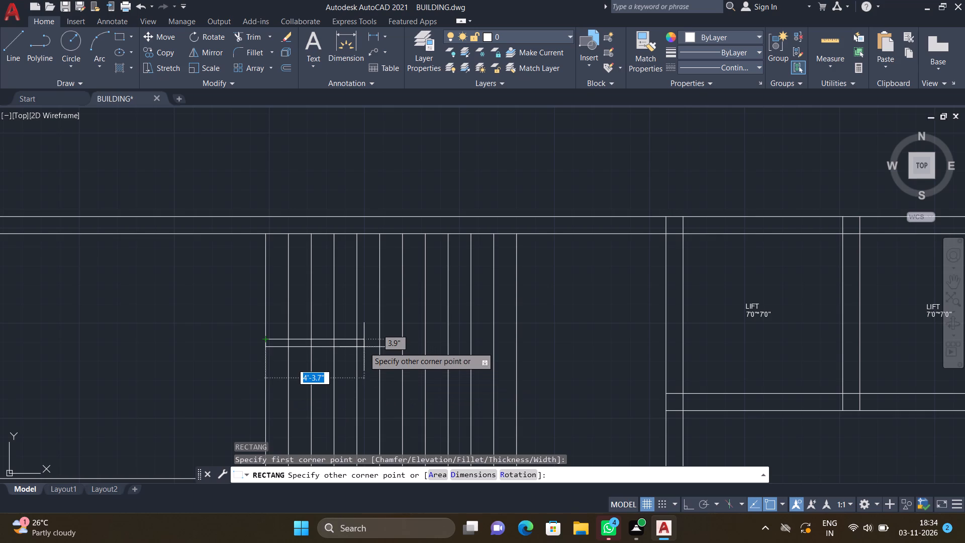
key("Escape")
Draw a rectangle about 11'-11" by 1'-2" across the middle of the tread lines, extending slightly past both end treads.
type("REC")
key("Return")
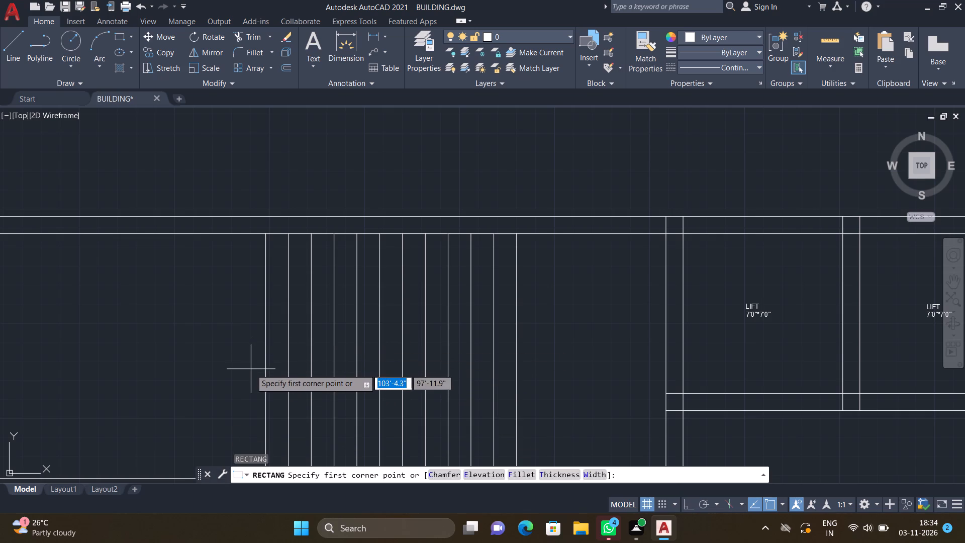
scroll(258, 373, "up", 1)
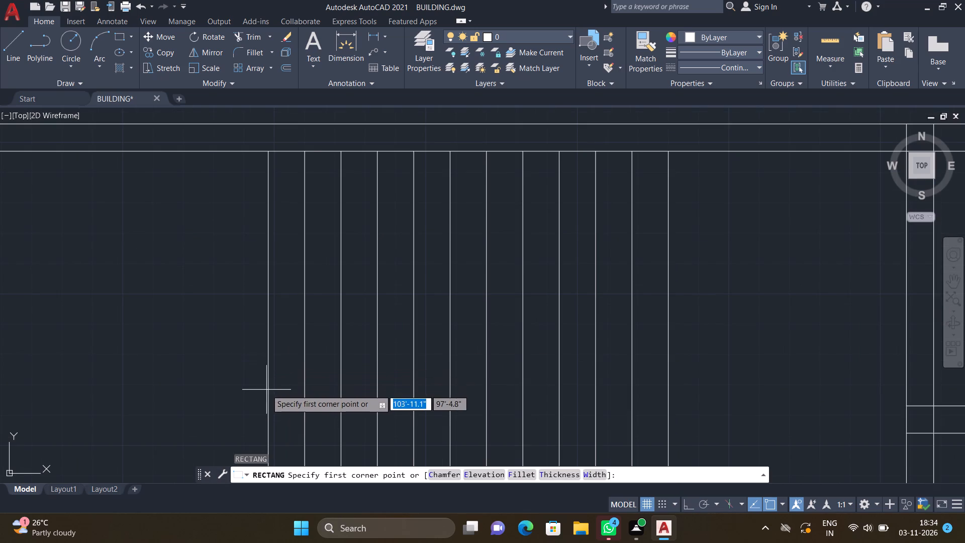
scroll(267, 358, "down", 2)
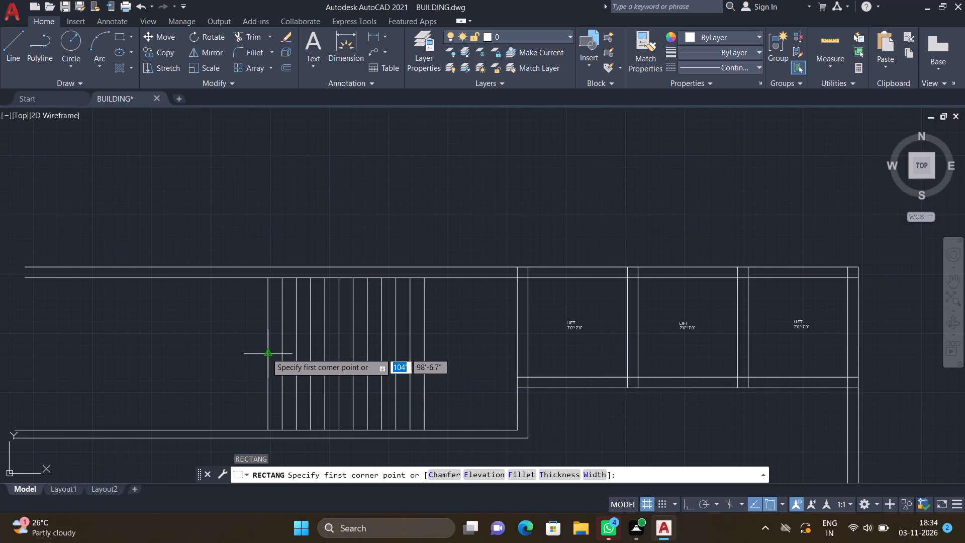
scroll(266, 353, "up", 1)
left_click(258, 345)
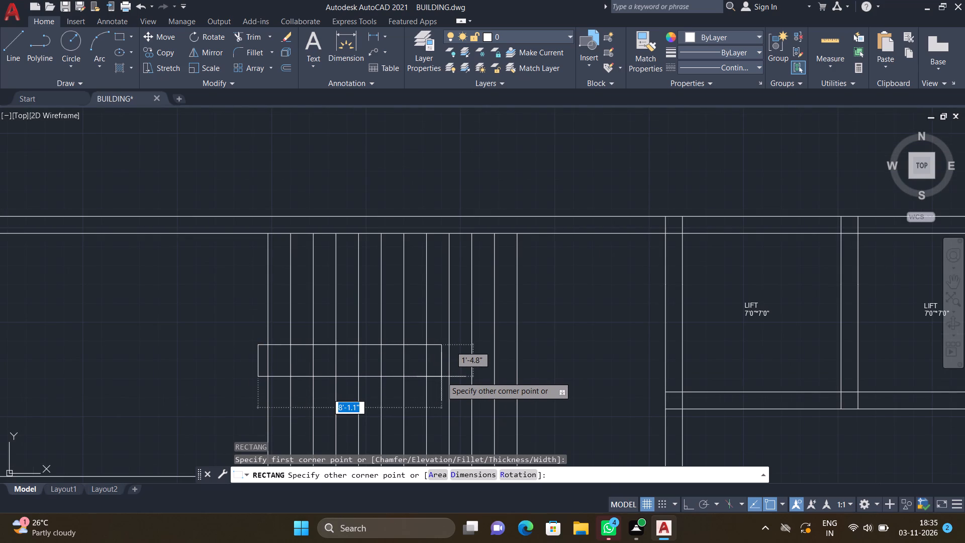
scroll(442, 377, "down", 1)
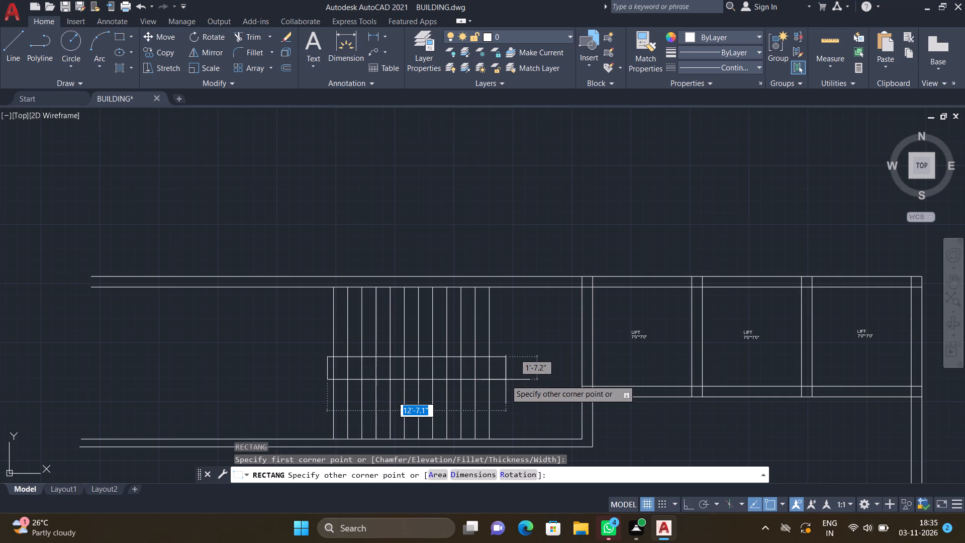
scroll(502, 377, "up", 1)
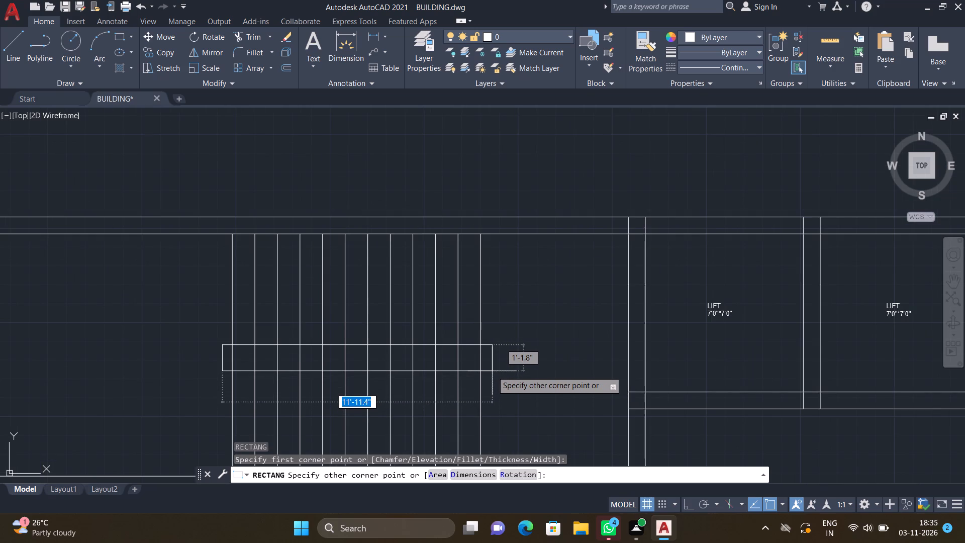
left_click(492, 371)
scroll(344, 407, "down", 2)
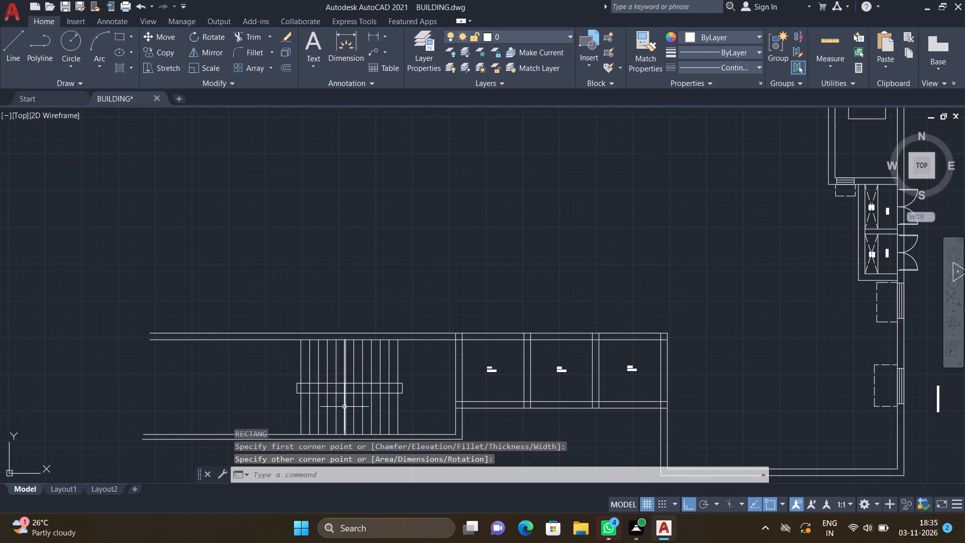
Draw a second rectangle about 11'-8" by 9" inside the first one, slightly inset on all sides.
scroll(327, 432, "up", 1)
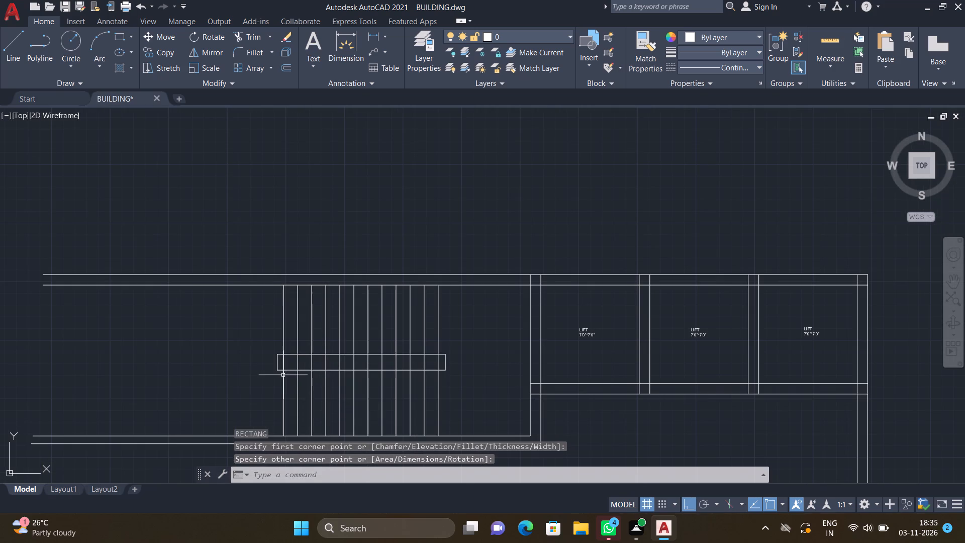
scroll(279, 369, "up", 2)
type("REC")
key("Return")
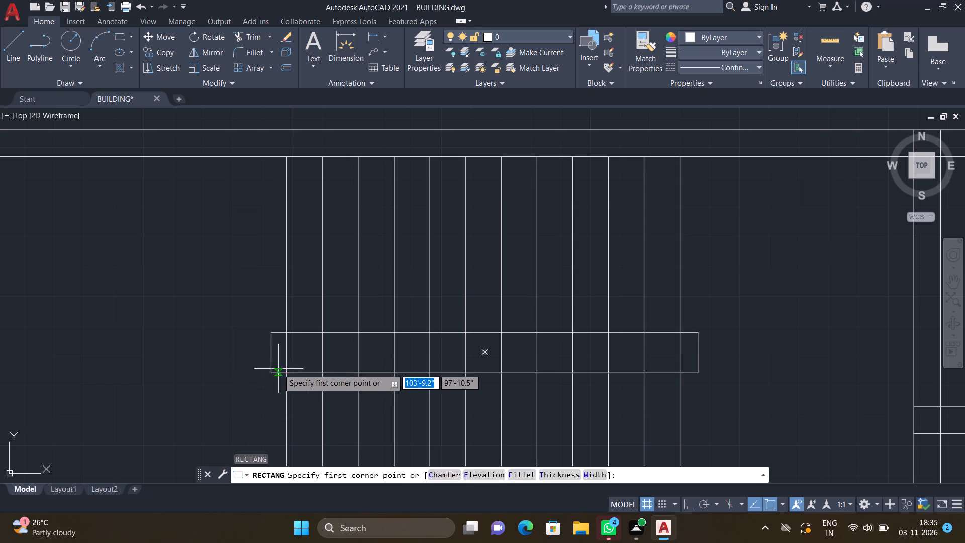
scroll(278, 369, "up", 3)
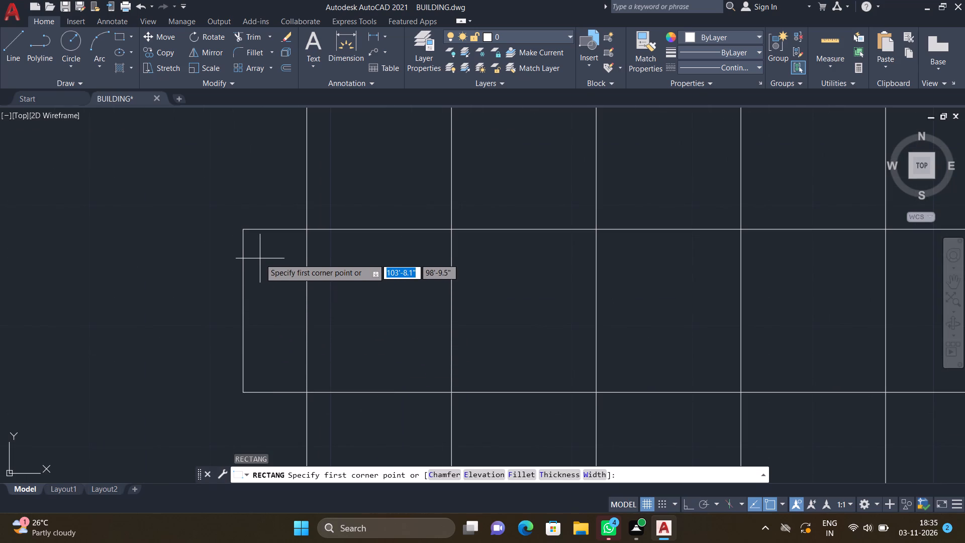
left_click_drag(260, 257, 264, 261)
scroll(415, 352, "down", 2)
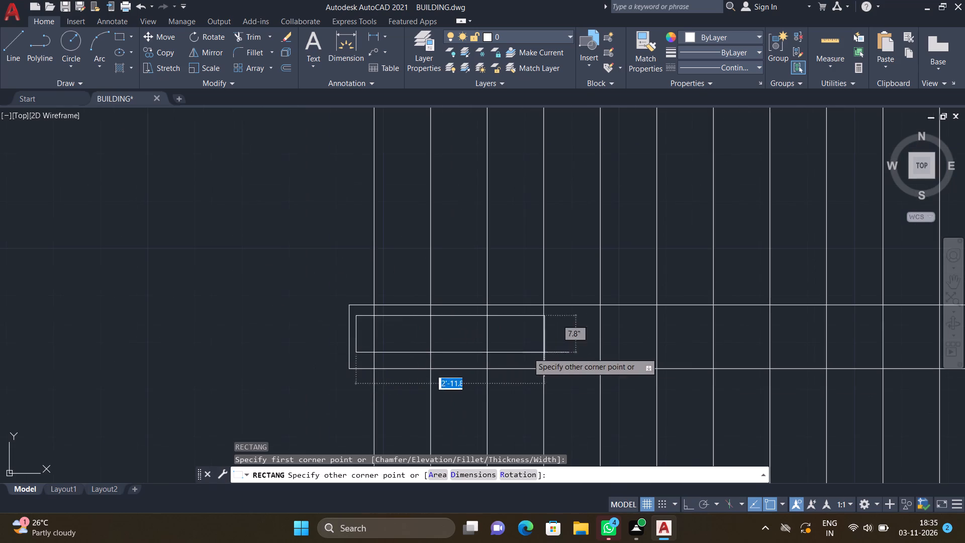
scroll(620, 365, "down", 2)
scroll(758, 361, "up", 2)
scroll(805, 368, "up", 1)
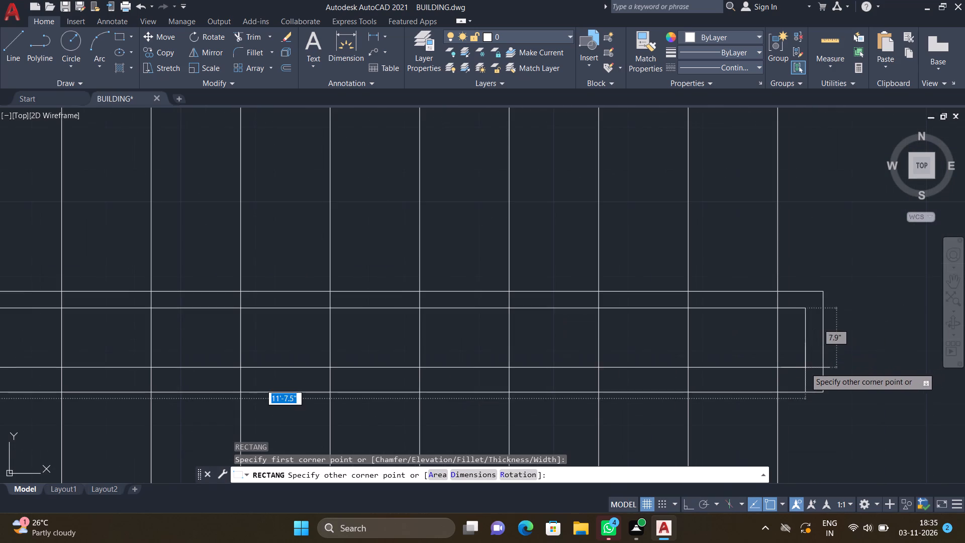
left_click(811, 374)
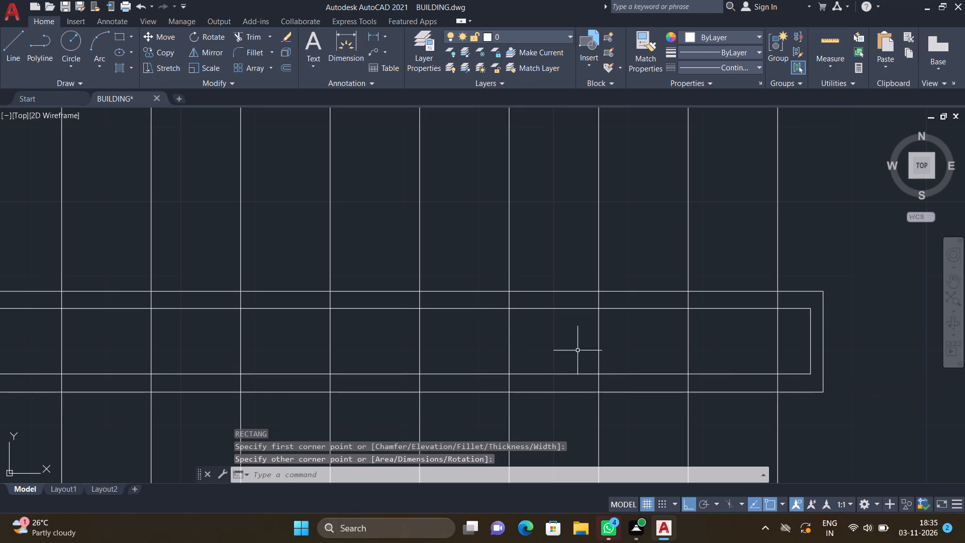
Trim away the tread line segments inside the inner railing rectangle with fence cuts from both ends of the stair.
type("TR")
key("Return")
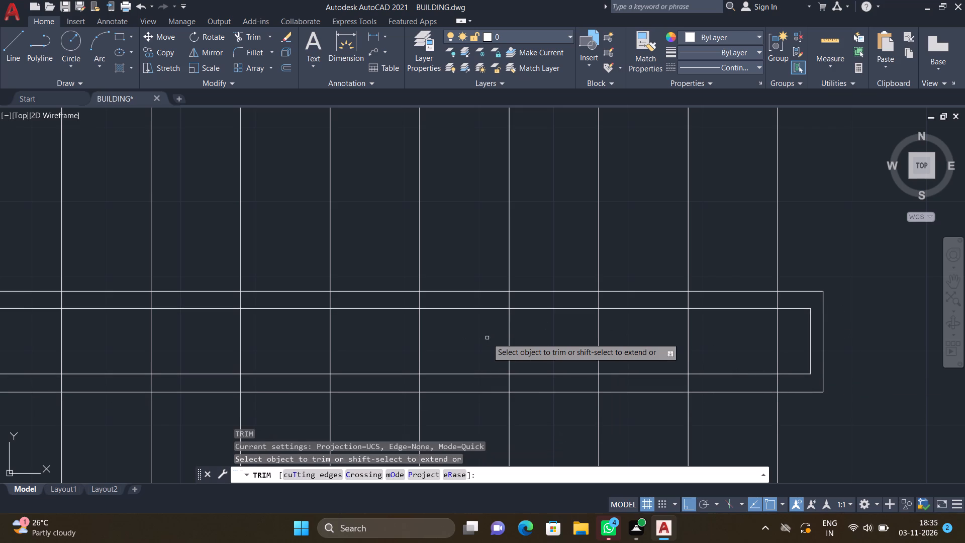
scroll(453, 346, "down", 2)
scroll(188, 352, "up", 2)
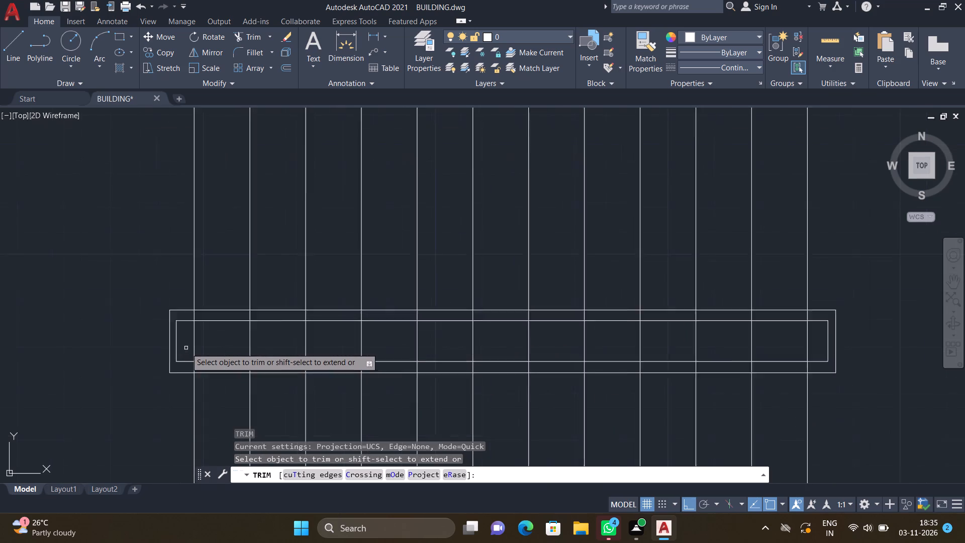
left_click_drag(188, 339, 470, 343)
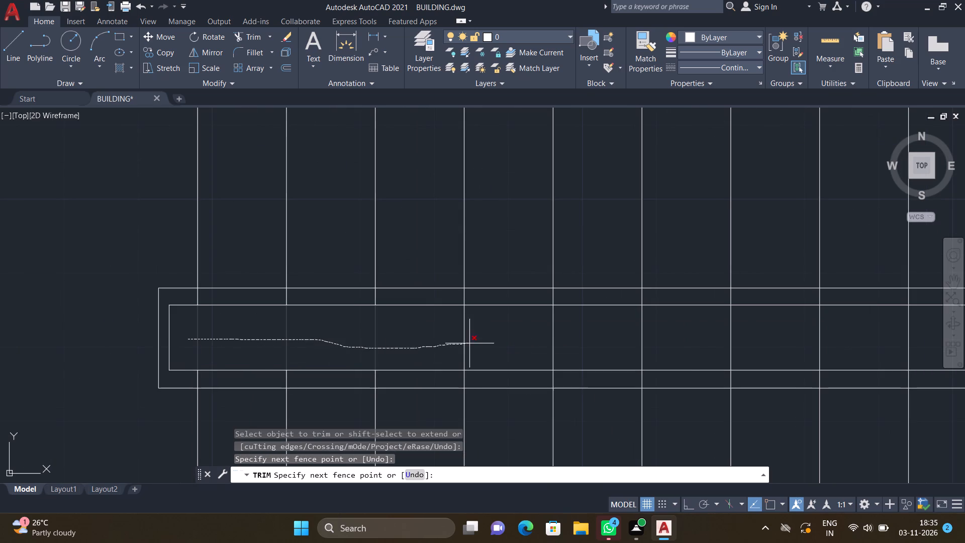
left_click_drag(470, 343, 470, 343)
scroll(476, 338, "down", 3)
scroll(529, 335, "up", 3)
left_click_drag(461, 320, 686, 325)
scroll(691, 317, "down", 2)
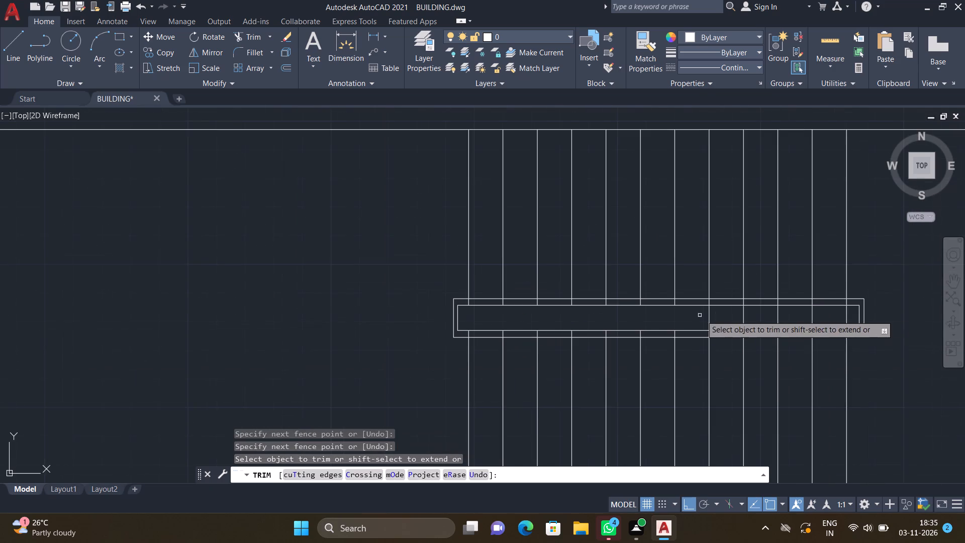
scroll(843, 315, "up", 1)
left_click_drag(852, 317, 797, 324)
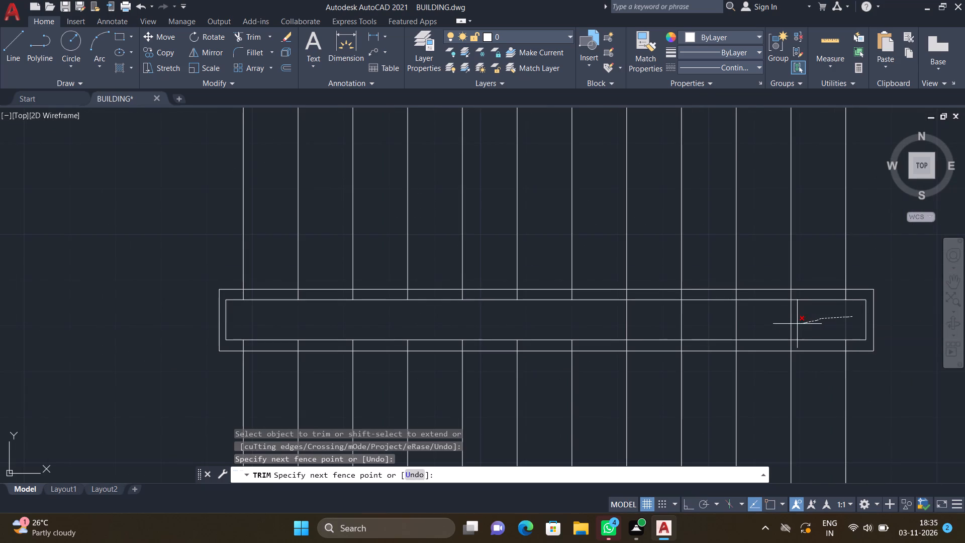
left_click_drag(797, 324, 628, 320)
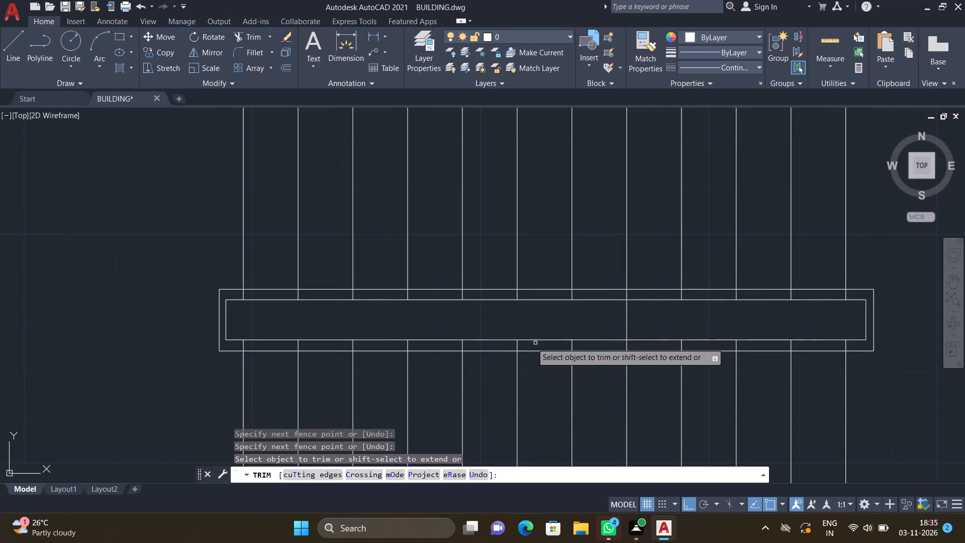
Trim the two leftmost tread lines where they cross the gaps between the inner and outer railing rectangles, above and below.
scroll(235, 359, "up", 3)
left_click_drag(263, 322, 298, 322)
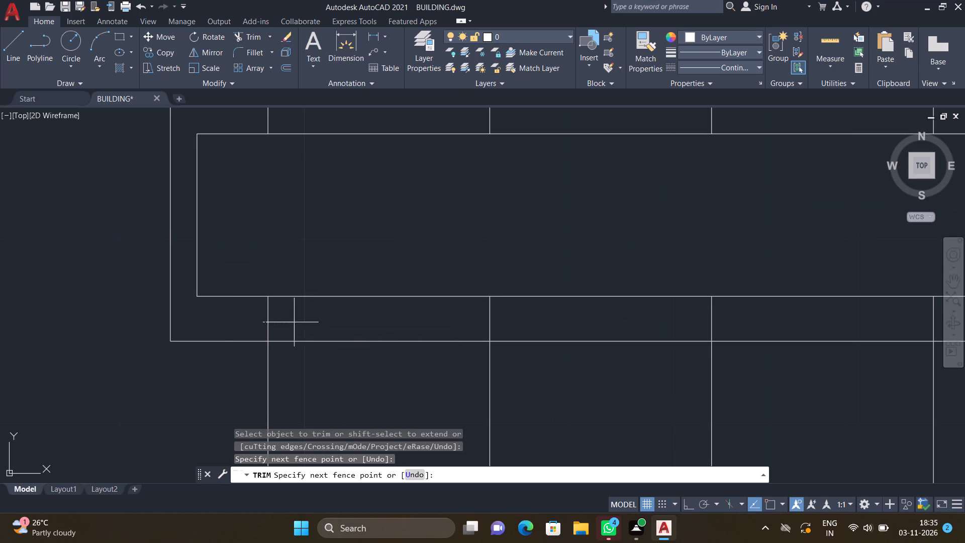
left_click_drag(298, 322, 536, 327)
scroll(537, 325, "down", 3)
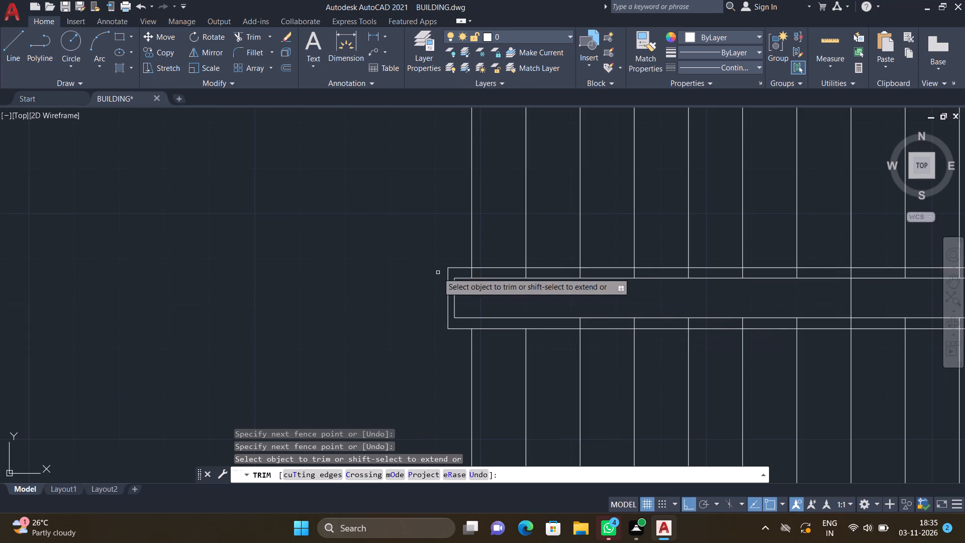
scroll(477, 271, "up", 3)
left_click_drag(435, 266, 447, 271)
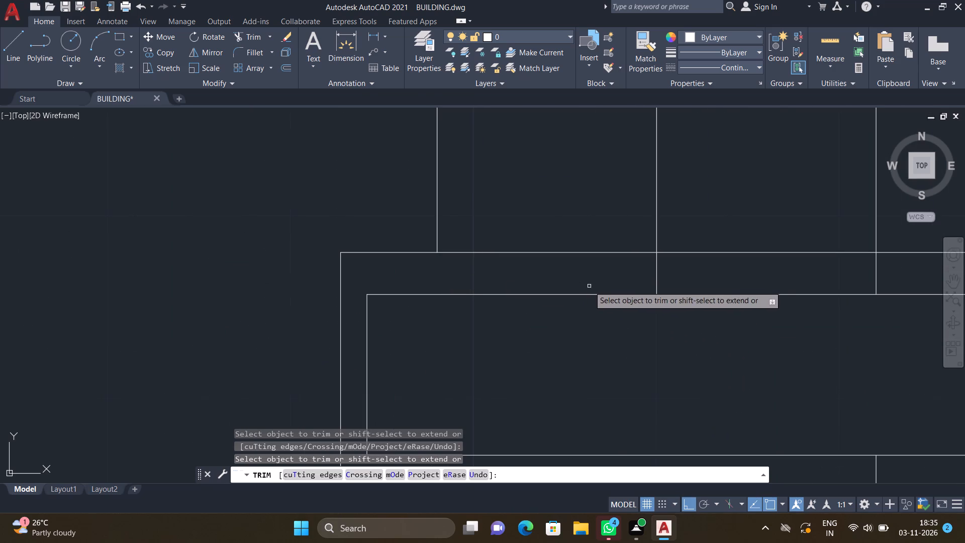
left_click(658, 274)
scroll(651, 269, "down", 4)
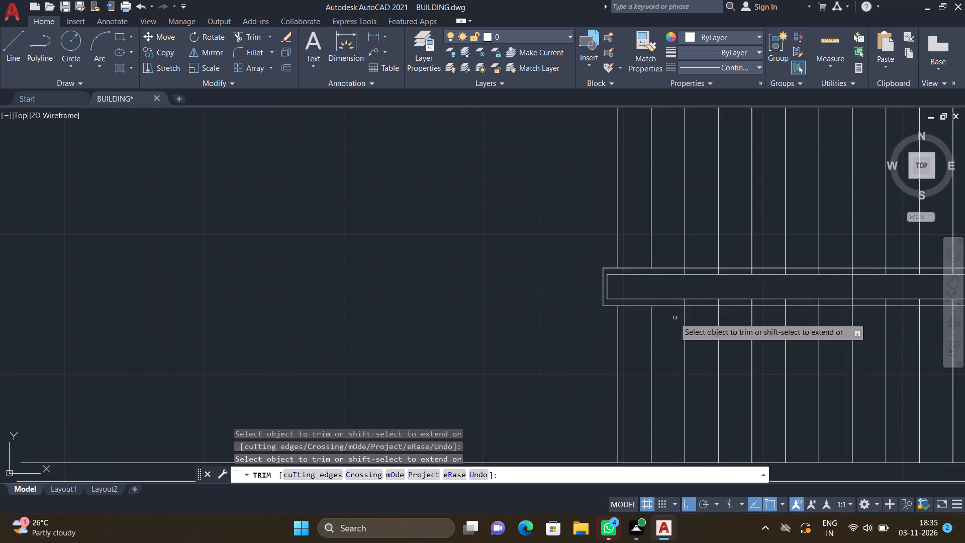
Trim the third to sixth tread lines from the left out of the upper and lower gaps between the railing rectangles.
scroll(560, 285, "down", 3)
scroll(634, 301, "up", 3)
scroll(450, 241, "up", 3)
left_click_drag(429, 201, 437, 203)
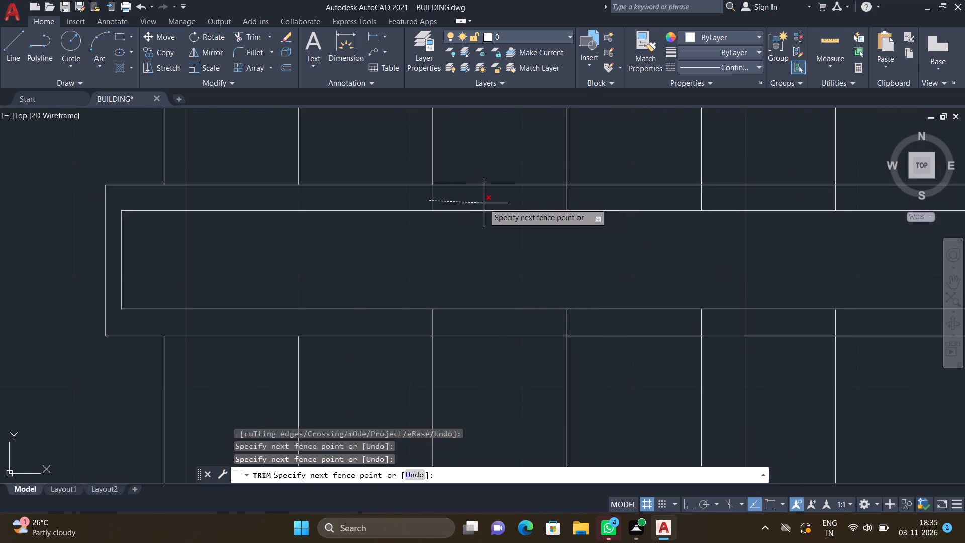
left_click(606, 199)
scroll(670, 198, "down", 2)
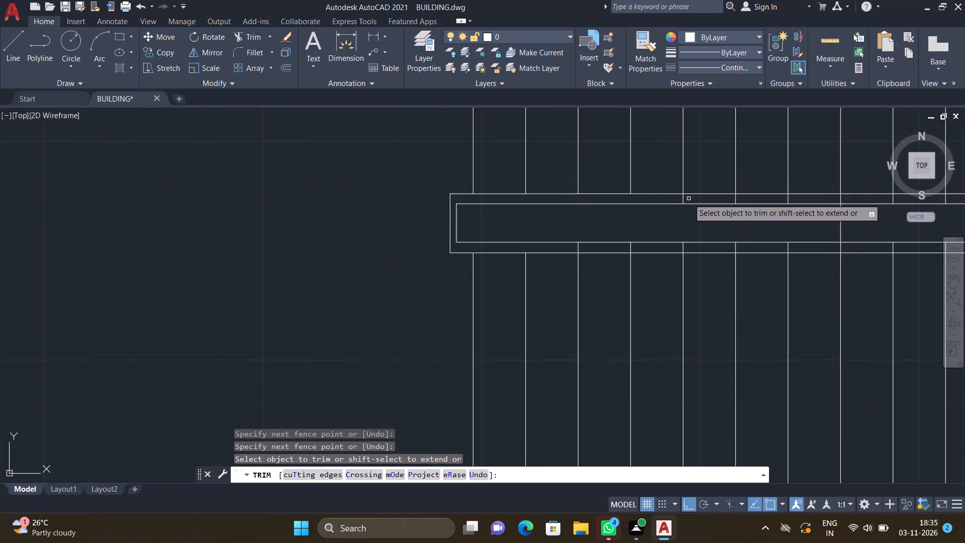
scroll(682, 199, "up", 2)
left_click(682, 198)
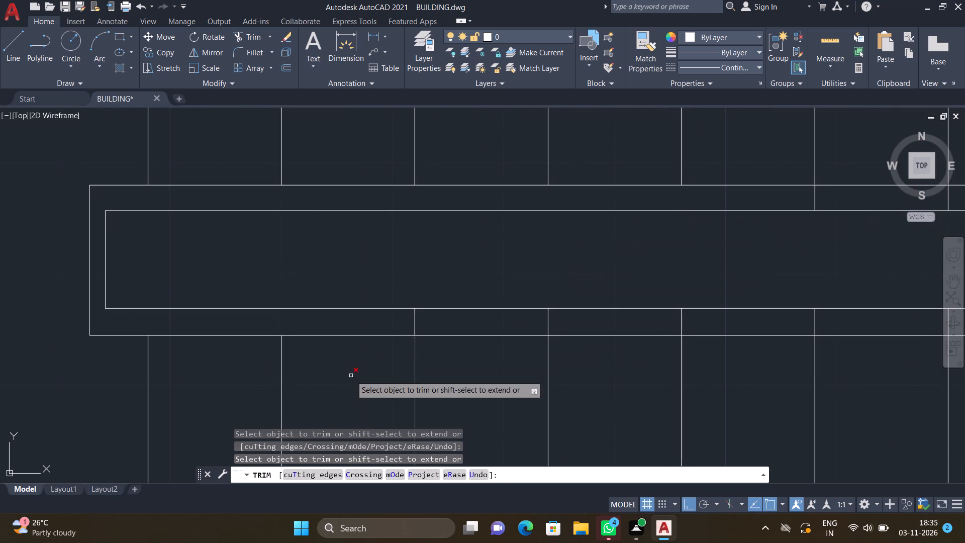
left_click(414, 324)
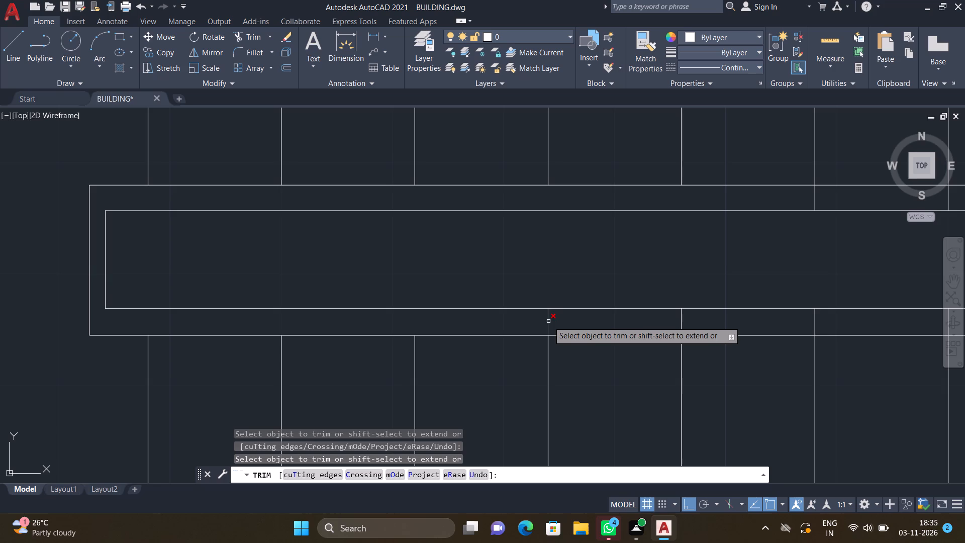
left_click(548, 321)
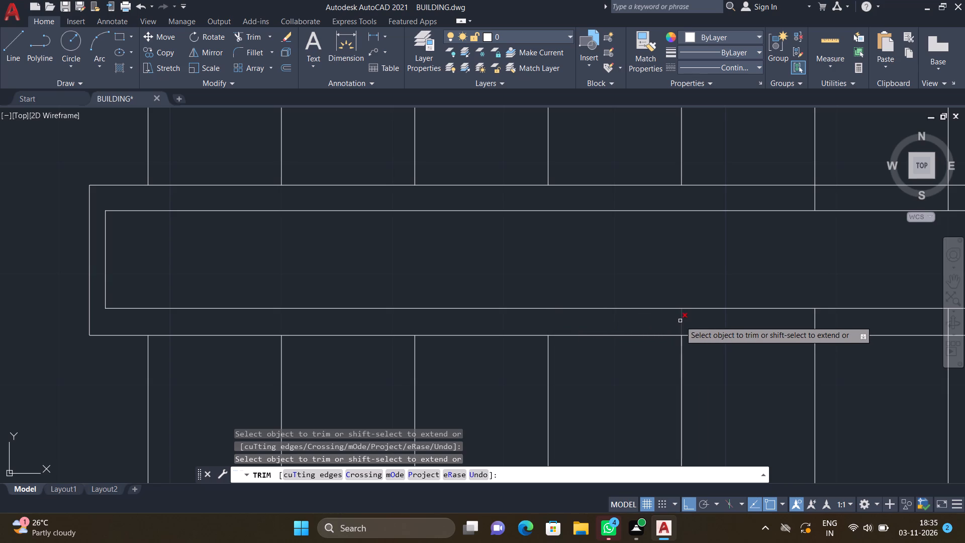
left_click(680, 321)
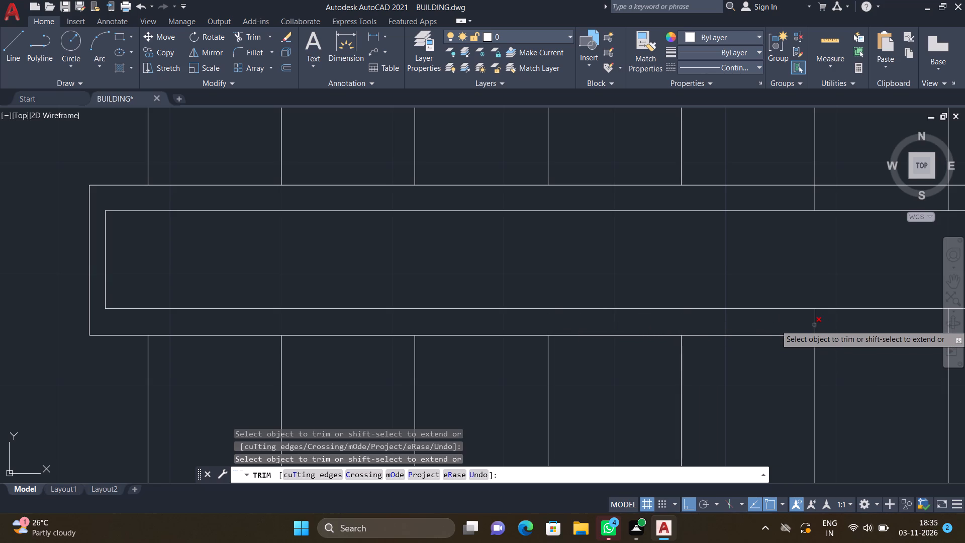
left_click(814, 325)
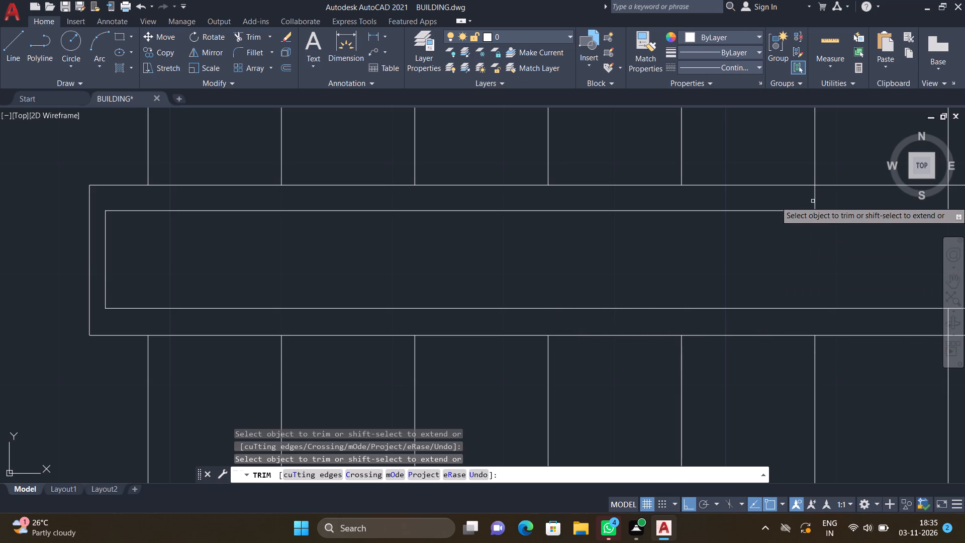
left_click(815, 201)
Trim the four rightmost tread lines out of the upper and lower gaps between the railing rectangles.
scroll(783, 217, "down", 5)
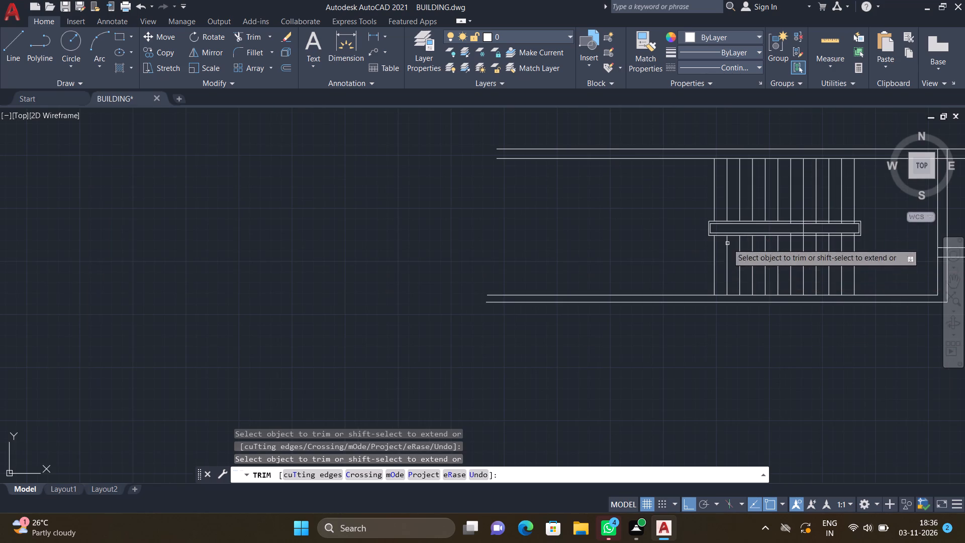
scroll(768, 232, "down", 1)
scroll(871, 232, "up", 4)
scroll(569, 183, "up", 2)
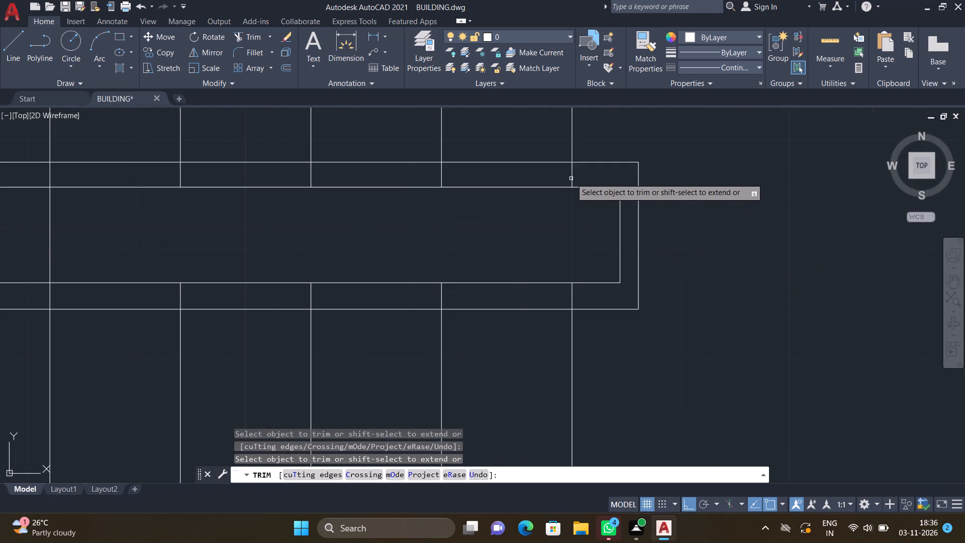
left_click(571, 174)
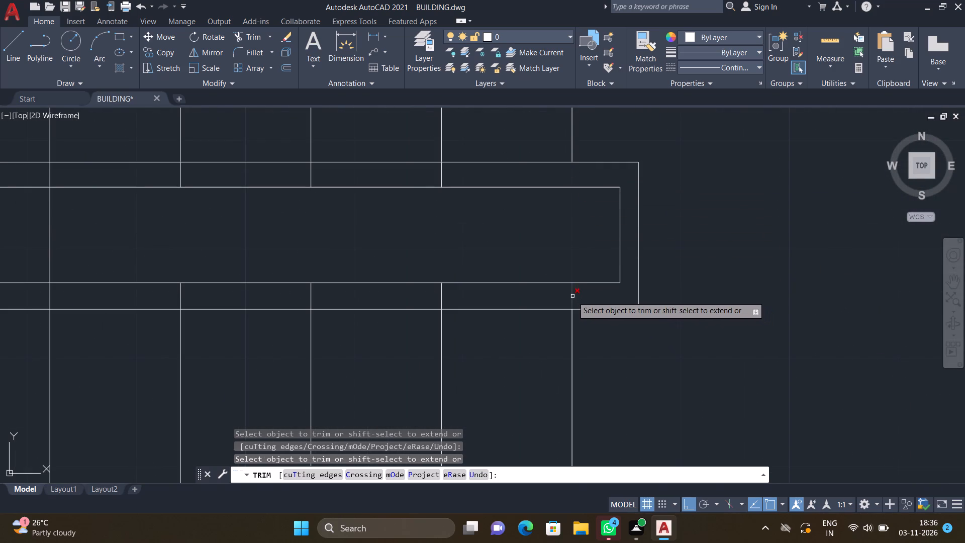
left_click(572, 296)
left_click(441, 299)
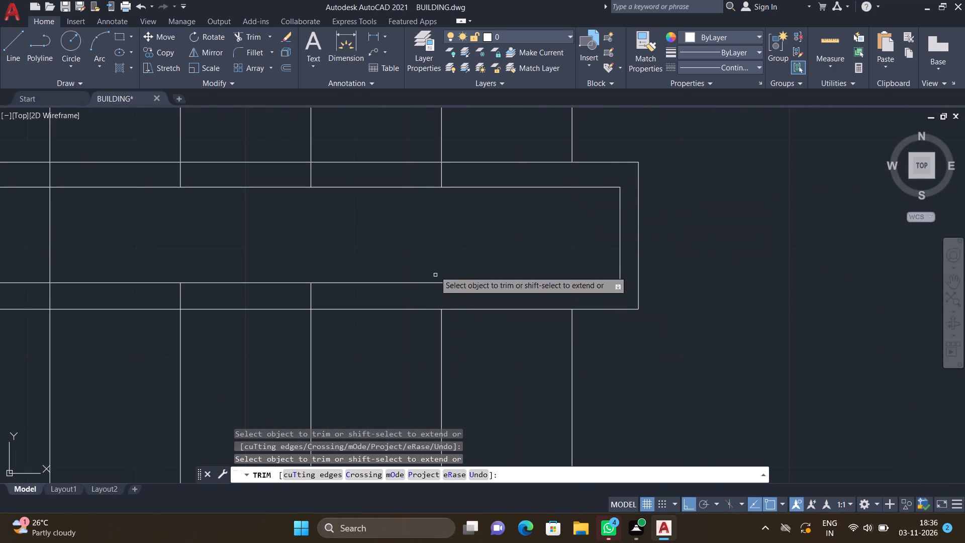
left_click(441, 172)
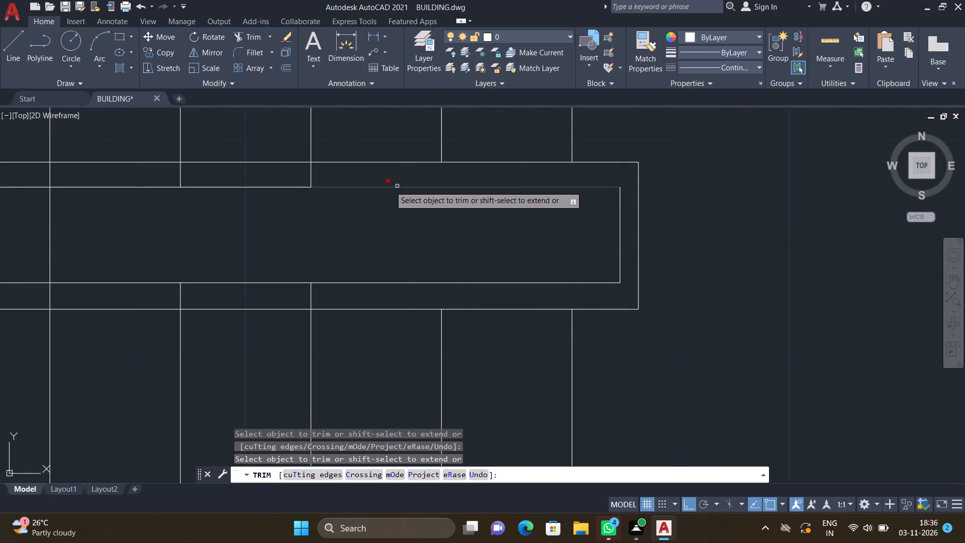
left_click(311, 175)
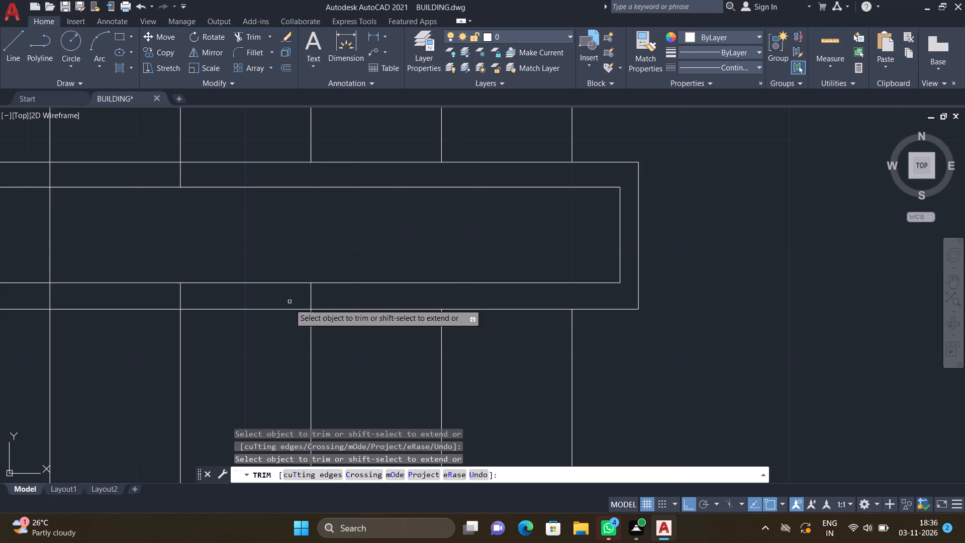
left_click(310, 296)
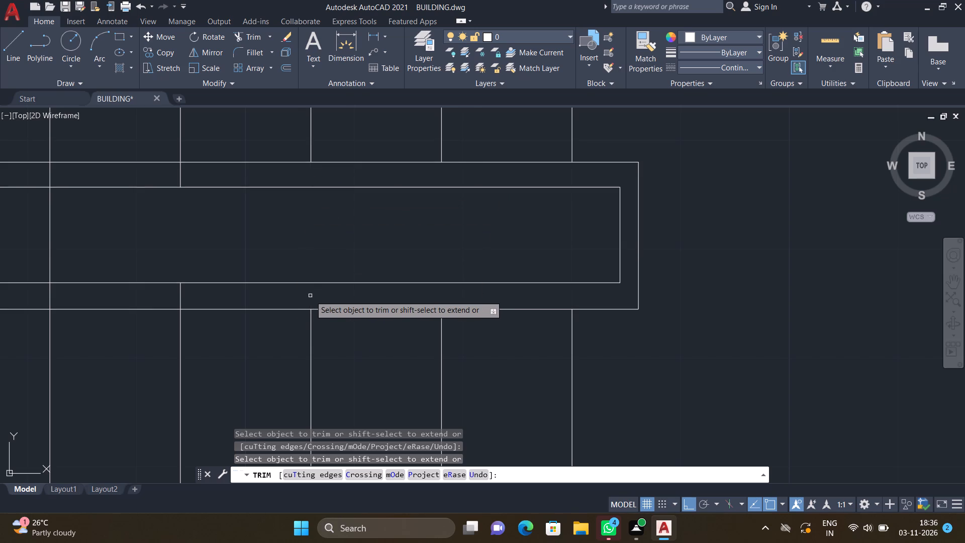
left_click(178, 299)
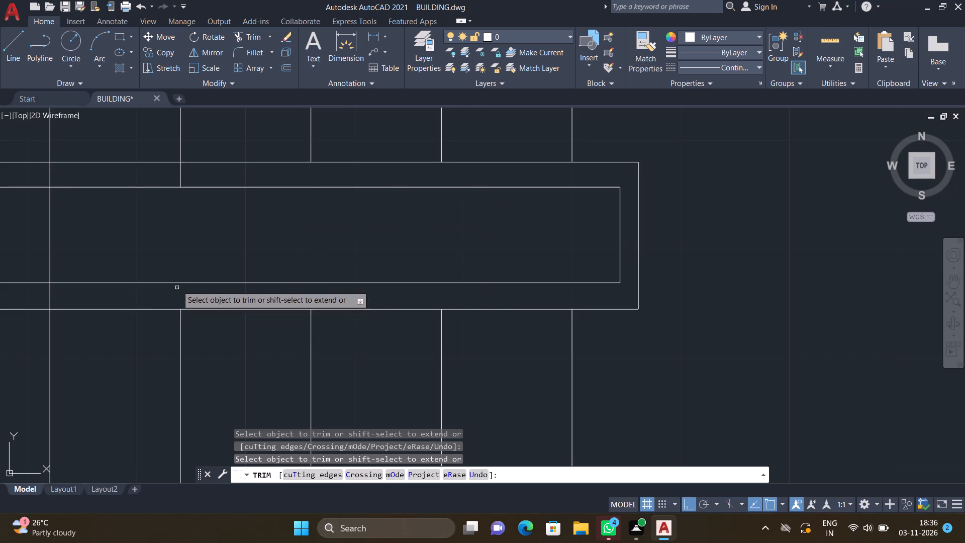
left_click(181, 174)
Trim the two remaining tread lines out of the railing gaps, including the segment still crossing the inner rectangle, and end Trim.
scroll(173, 183, "down", 2)
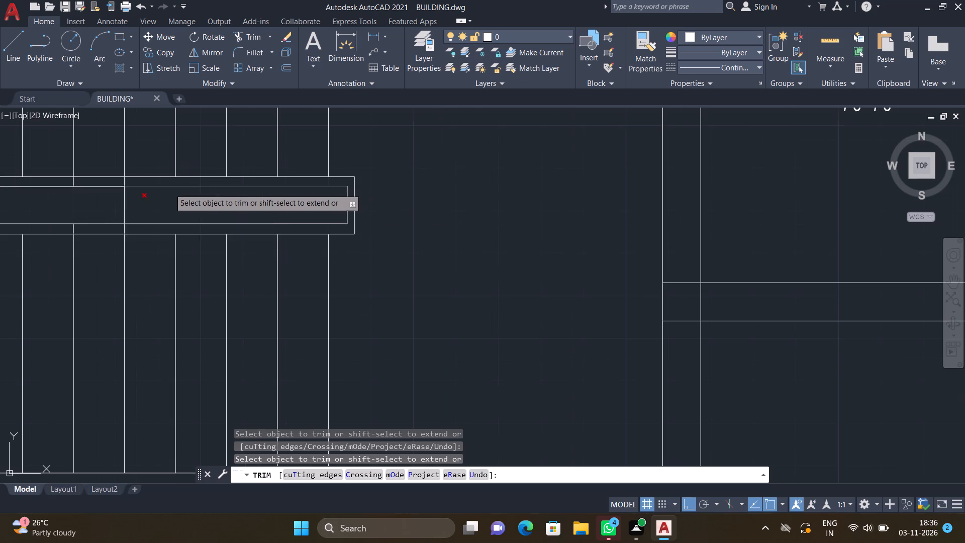
scroll(115, 177, "up", 1)
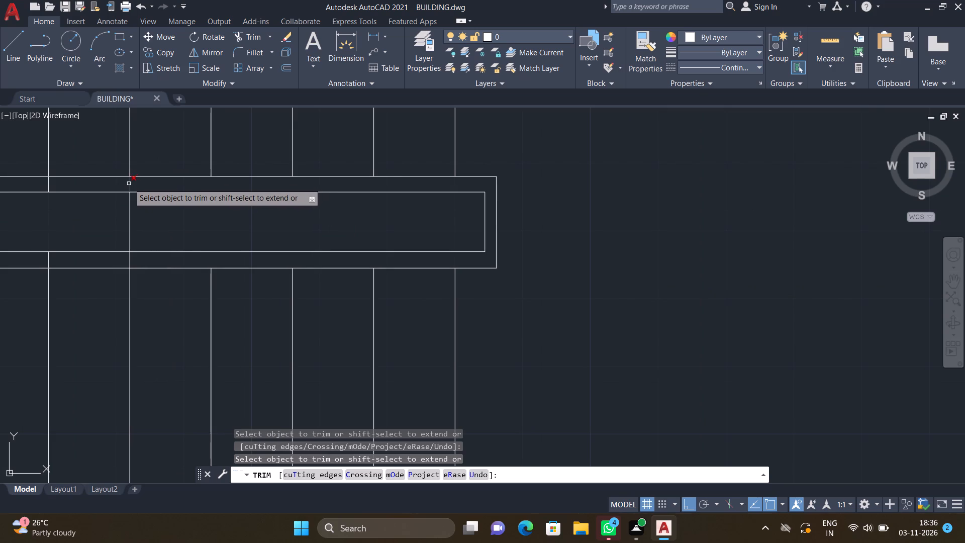
left_click(128, 184)
left_click(140, 184)
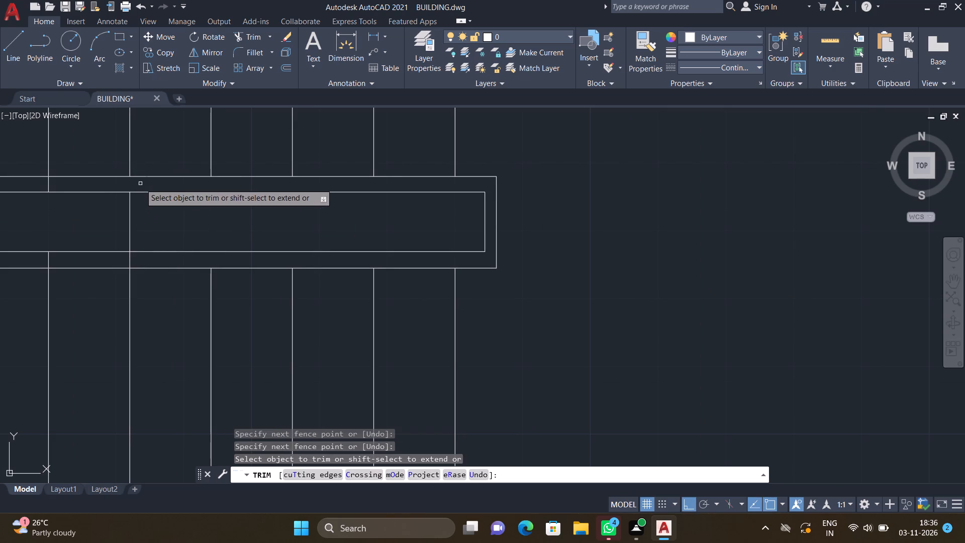
left_click(130, 231)
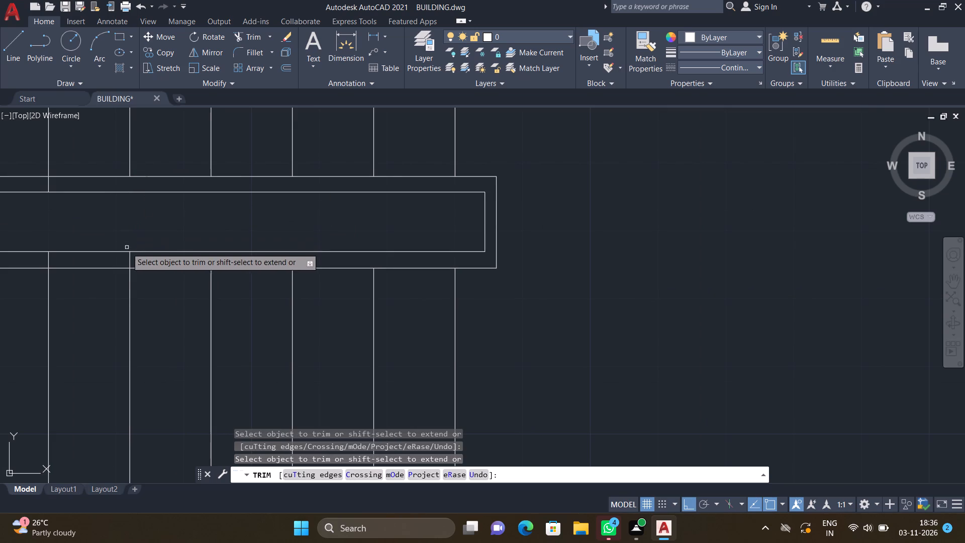
left_click(129, 261)
scroll(52, 244, "down", 1)
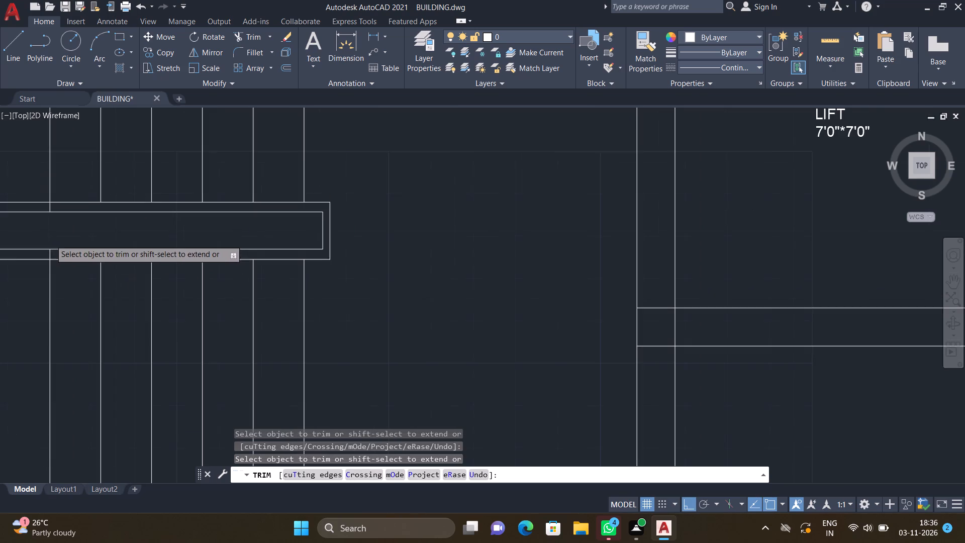
scroll(48, 205, "up", 2)
left_click(51, 207)
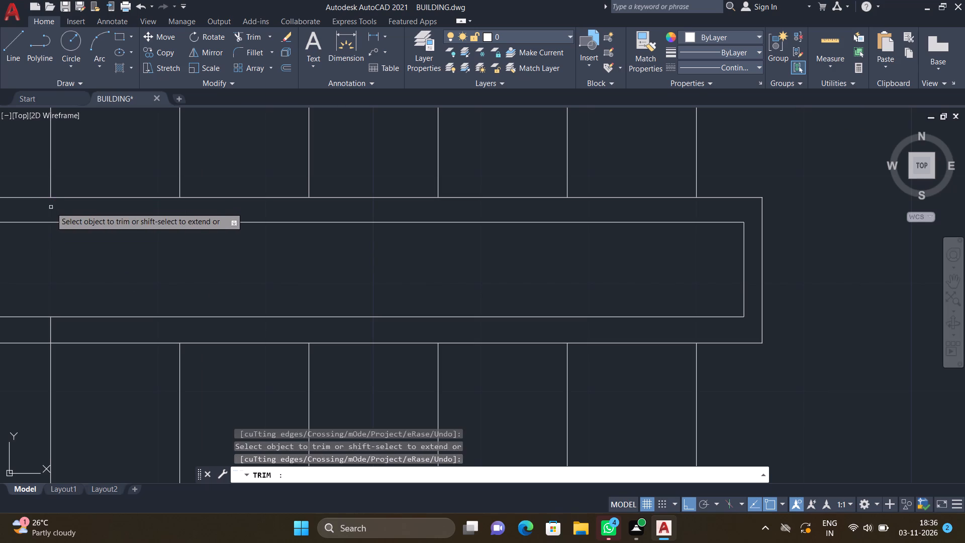
left_click(52, 324)
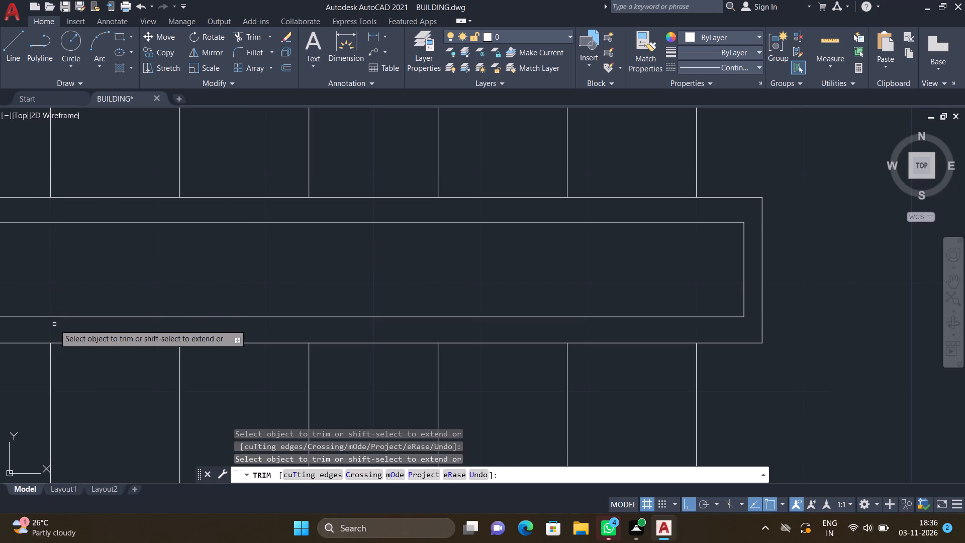
key("Return")
With Ortho off, draw a diagonal line from the upper flight's ninth tread line at the railing to the seventh's upper end.
scroll(54, 323, "down", 4)
scroll(1, 337, "down", 4)
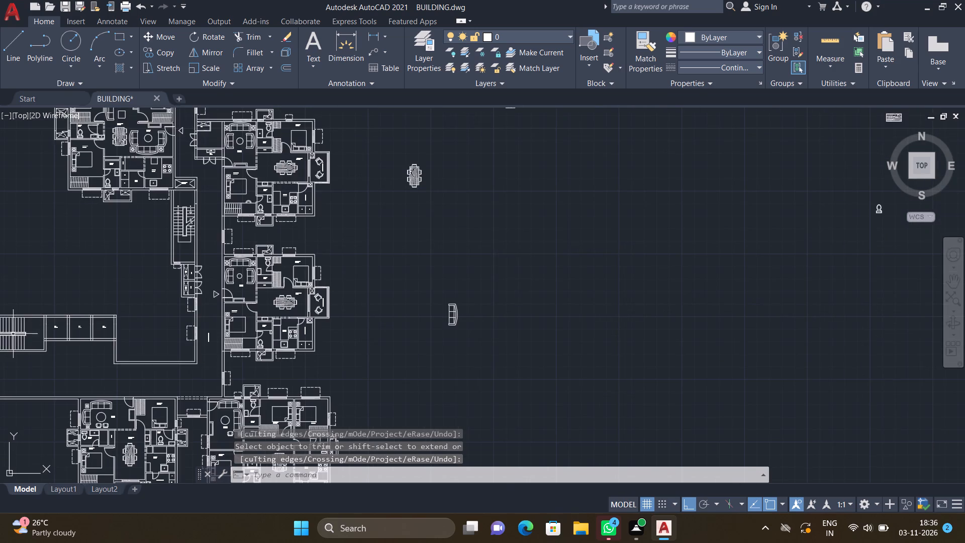
scroll(147, 293, "down", 4)
scroll(98, 301, "up", 4)
scroll(301, 271, "up", 3)
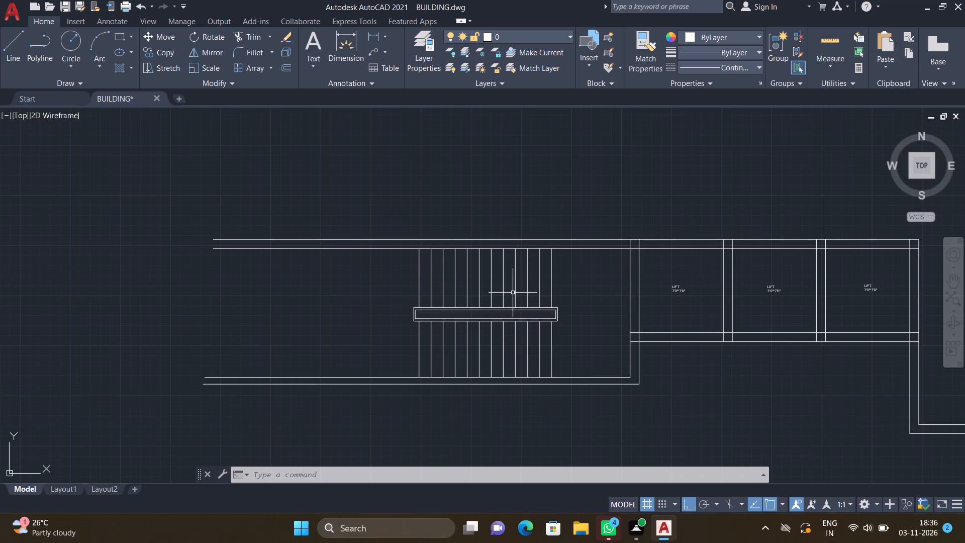
key("F8")
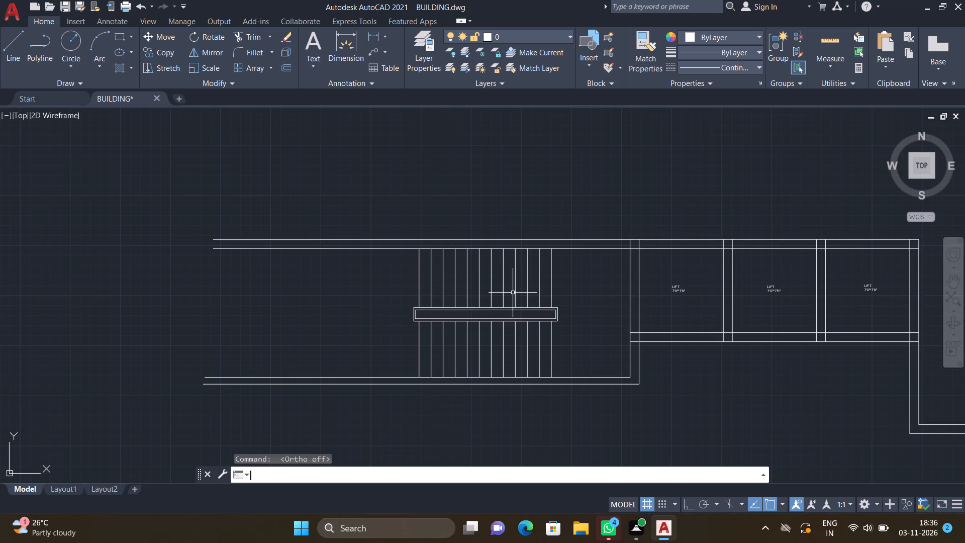
key("l")
key("Return")
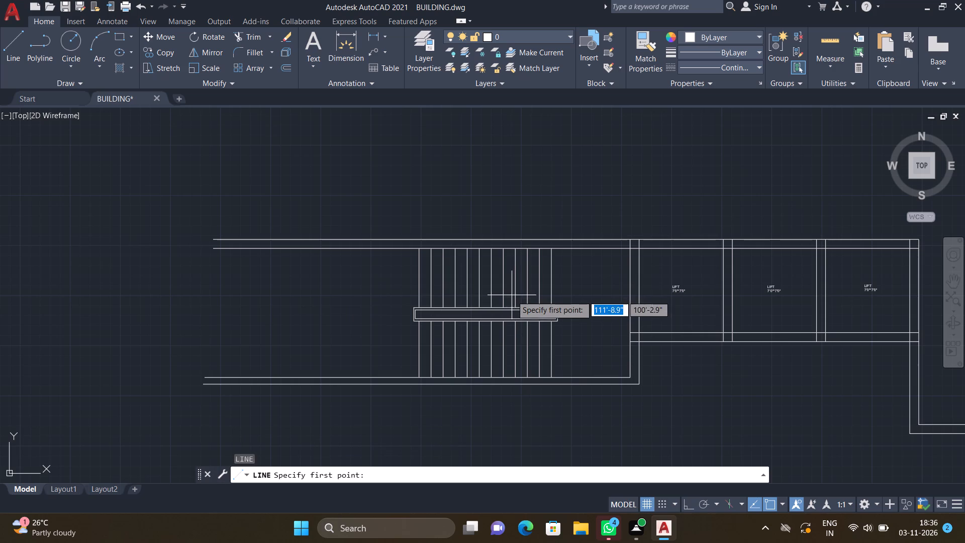
scroll(515, 315, "up", 1)
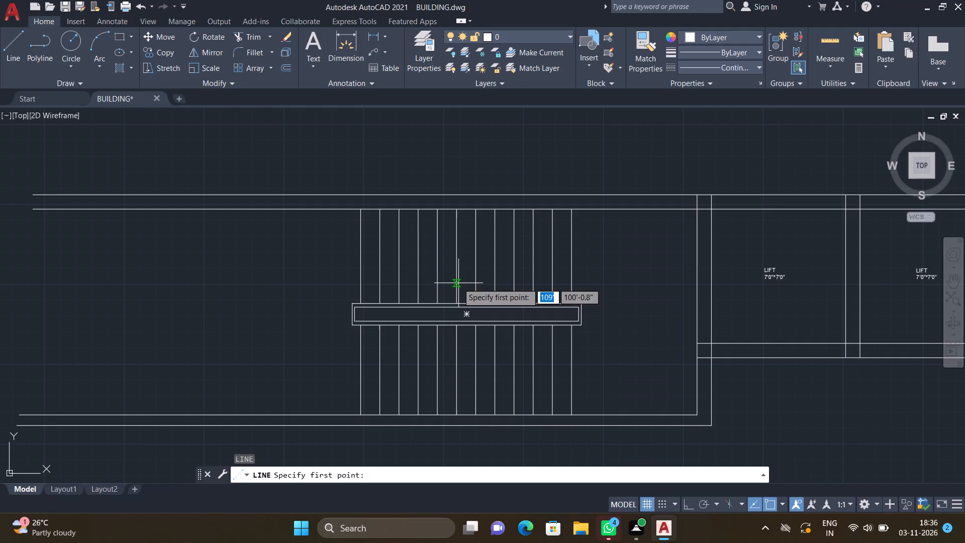
scroll(455, 307, "up", 3)
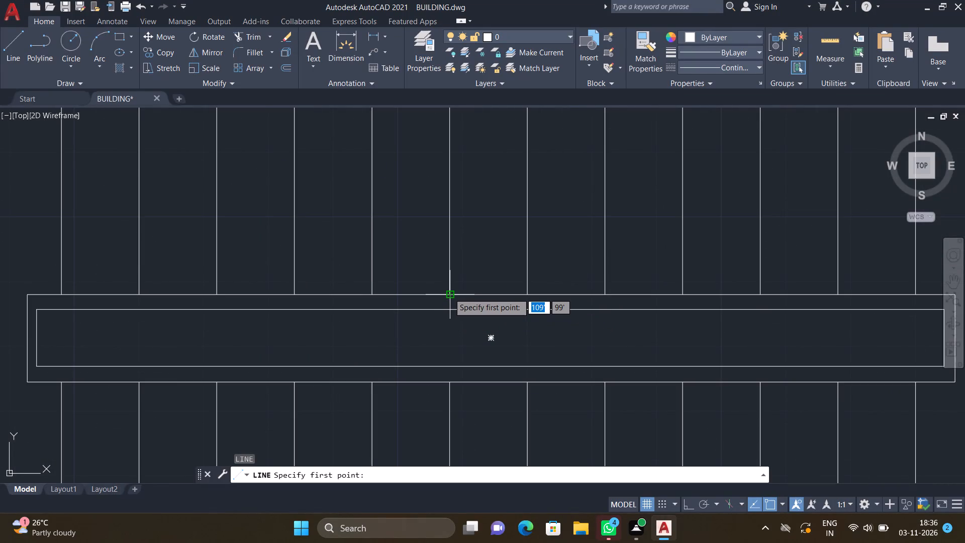
scroll(511, 294, "down", 3)
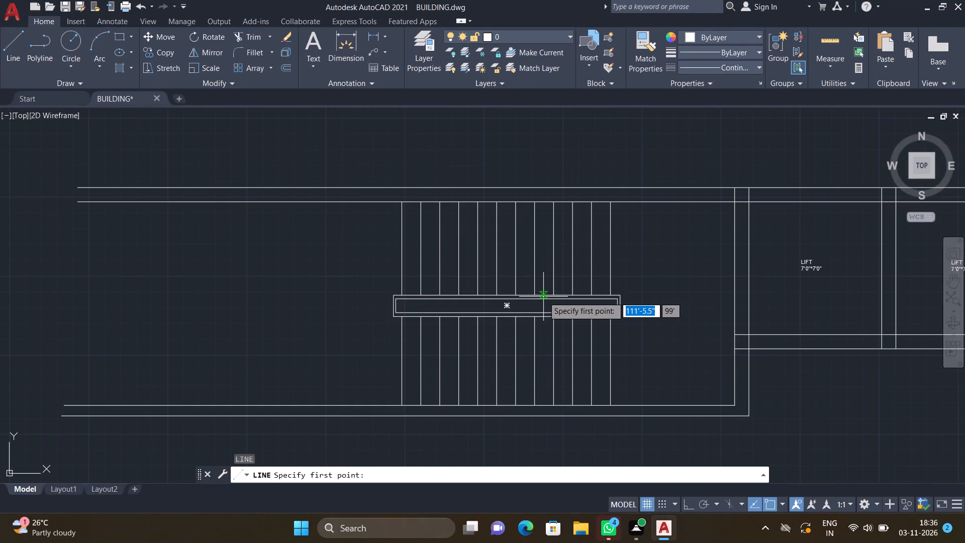
scroll(542, 298, "up", 2)
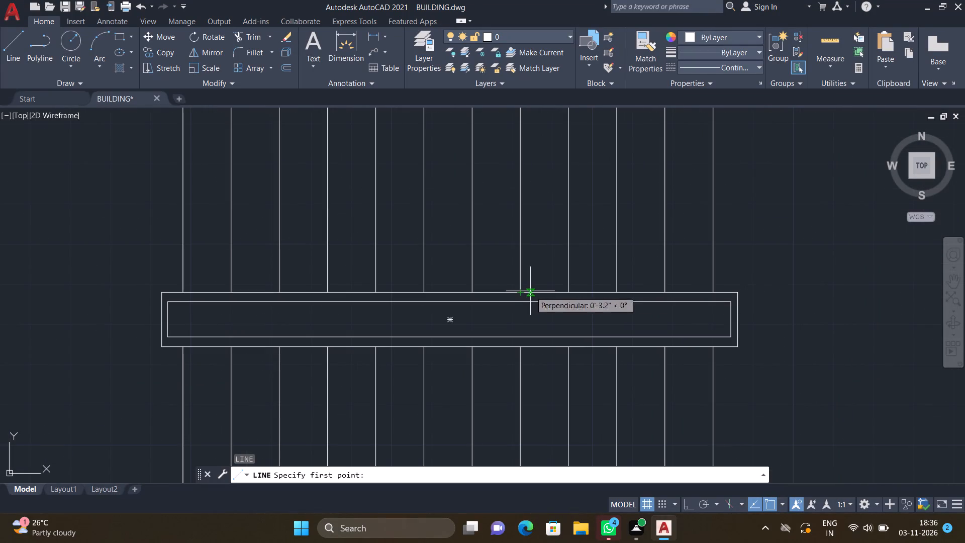
left_click(570, 293)
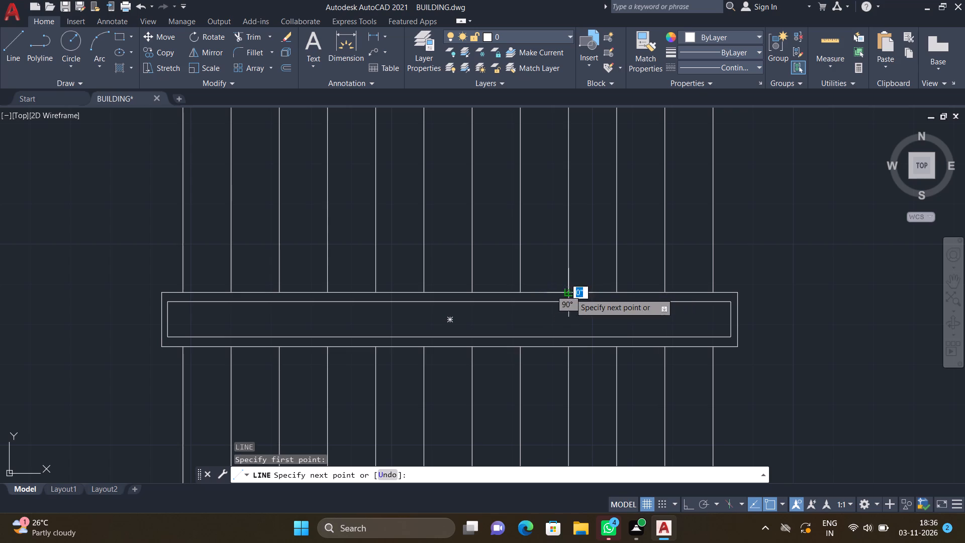
scroll(533, 229, "down", 2)
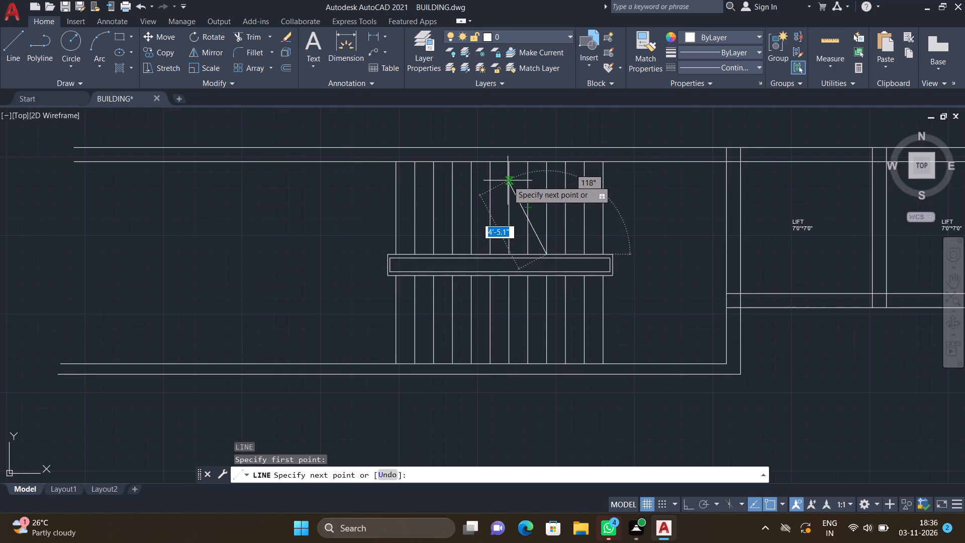
scroll(507, 178, "up", 5)
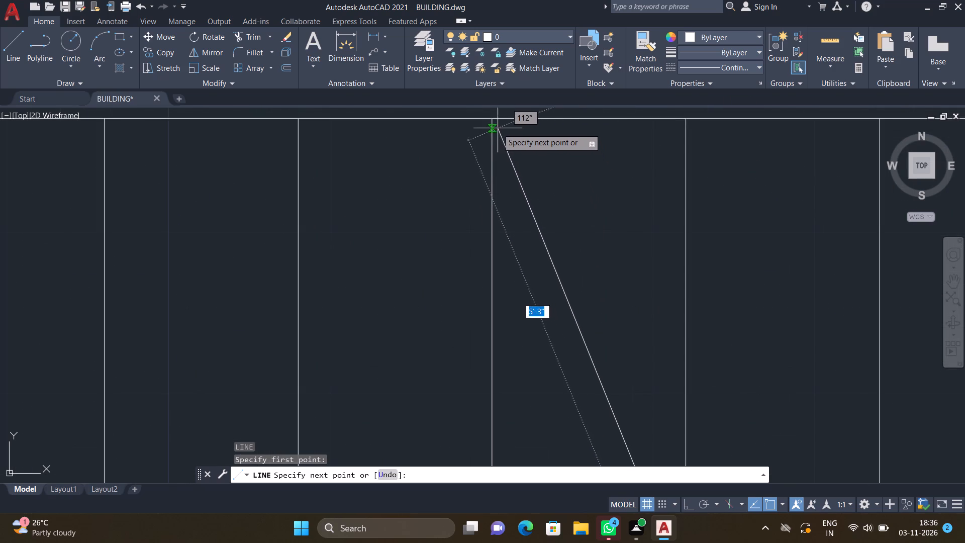
left_click(492, 121)
key("Return")
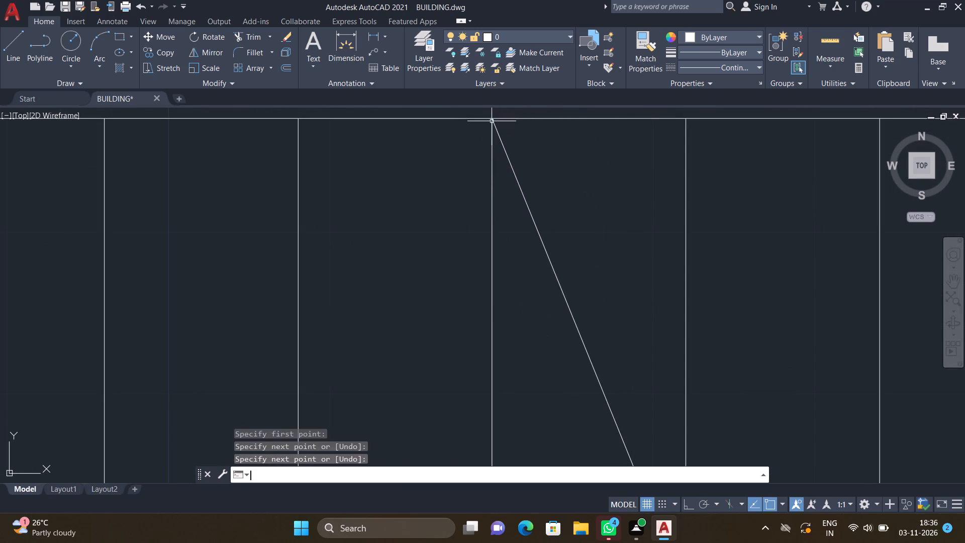
Draw a parallel diagonal line from the upper flight's eighth tread line at the railing to the sixth tread line's upper end.
scroll(492, 125, "down", 4)
key("l")
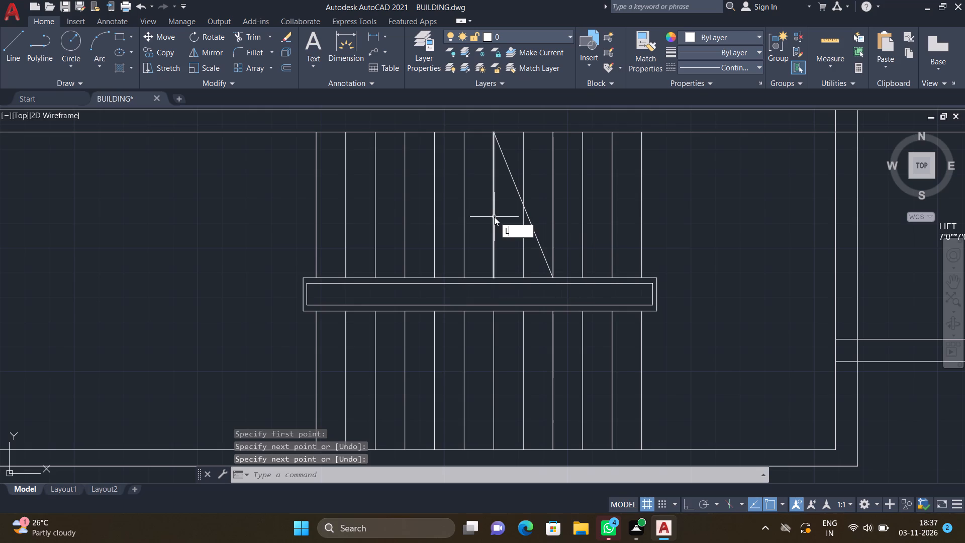
key("Return")
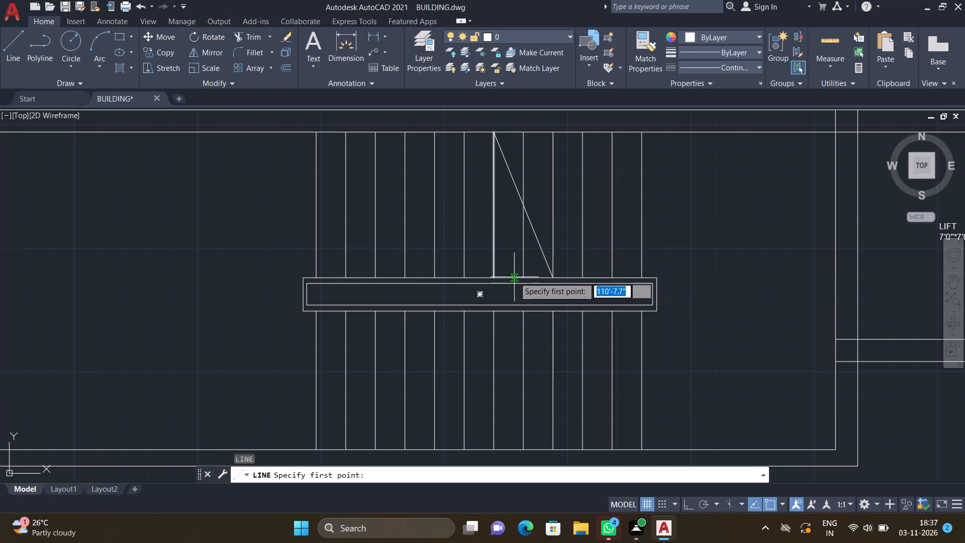
scroll(520, 277, "up", 2)
left_click(524, 277)
scroll(473, 212, "down", 2)
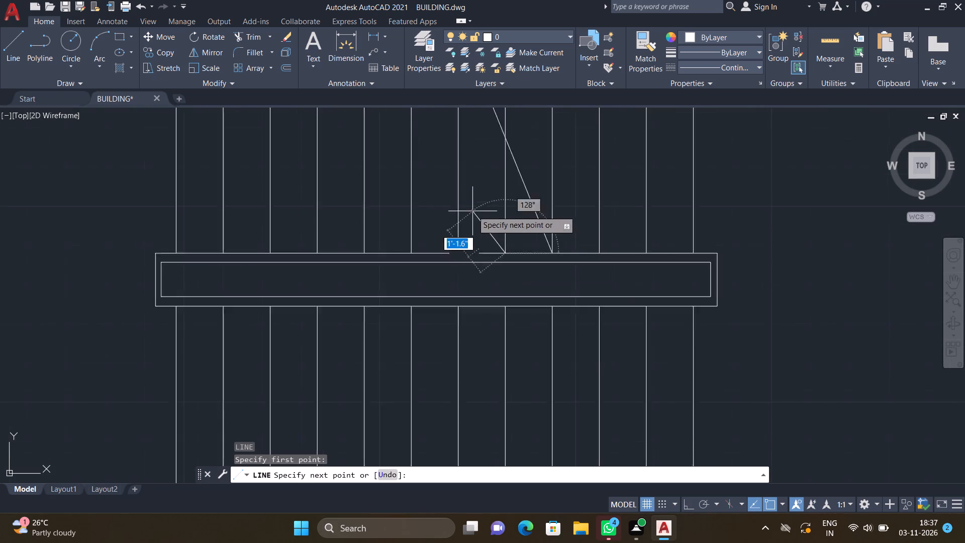
scroll(471, 209, "down", 1)
scroll(458, 156, "up", 2)
scroll(444, 125, "down", 1)
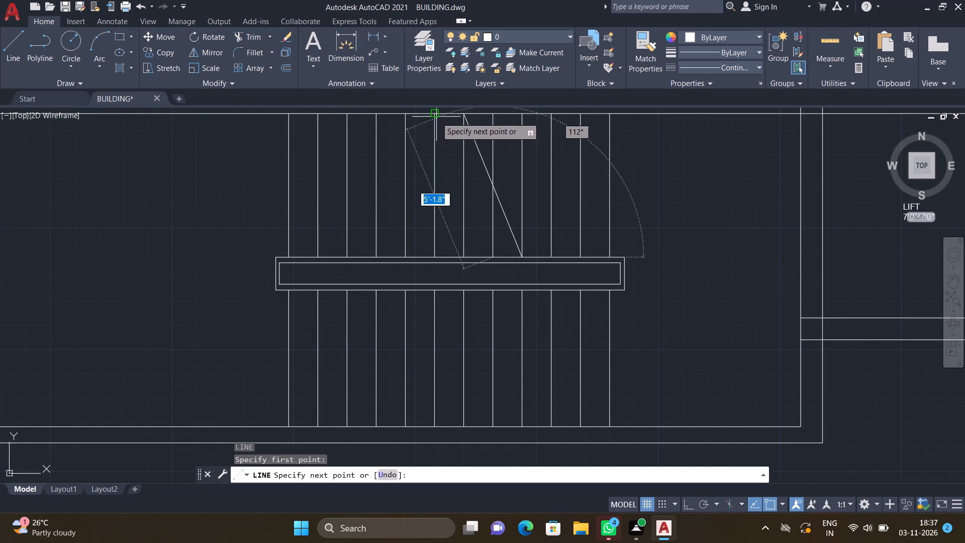
scroll(435, 114, "up", 6)
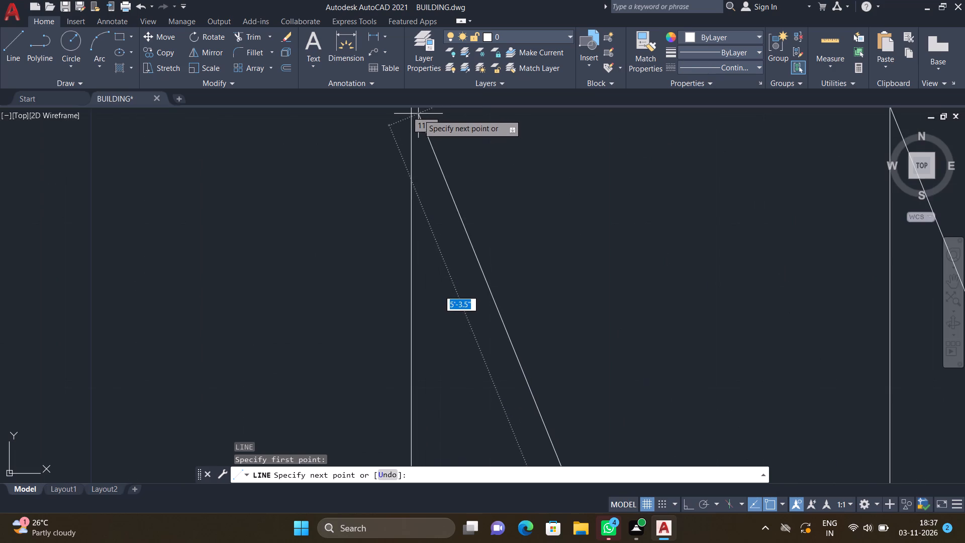
scroll(416, 110, "down", 3)
scroll(416, 108, "up", 2)
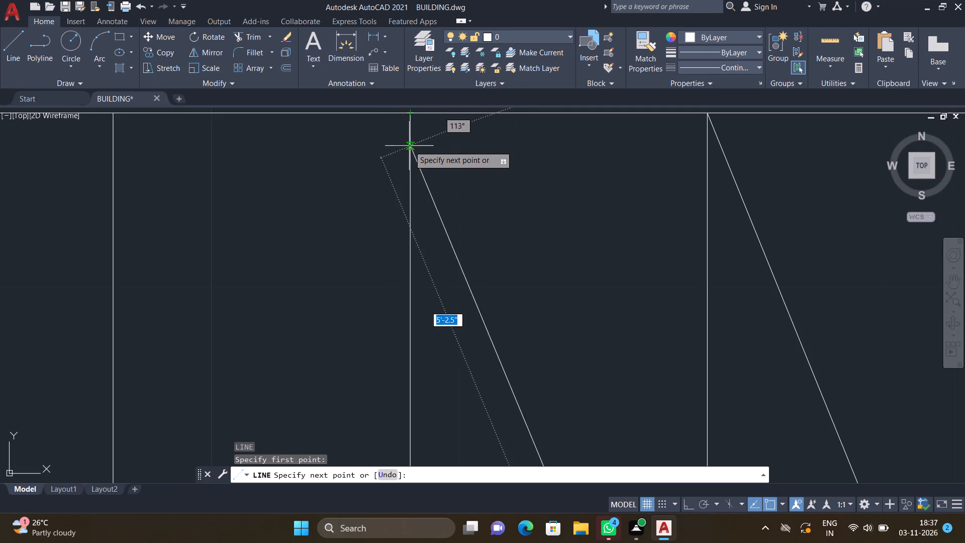
scroll(410, 146, "down", 2)
scroll(414, 125, "up", 3)
left_click(388, 158)
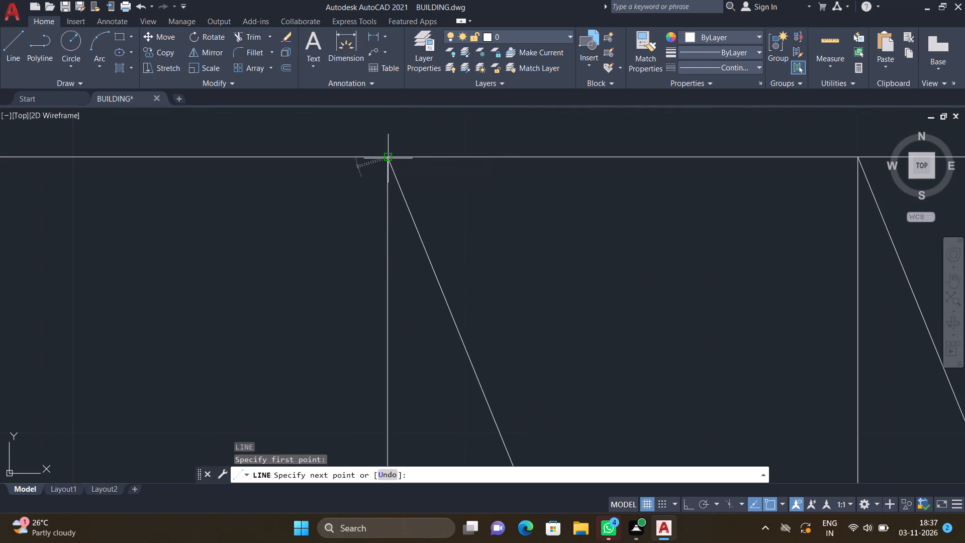
key("Return")
Extend the lower ends of both diagonal lines to the inner railing rectangle.
scroll(388, 157, "down", 6)
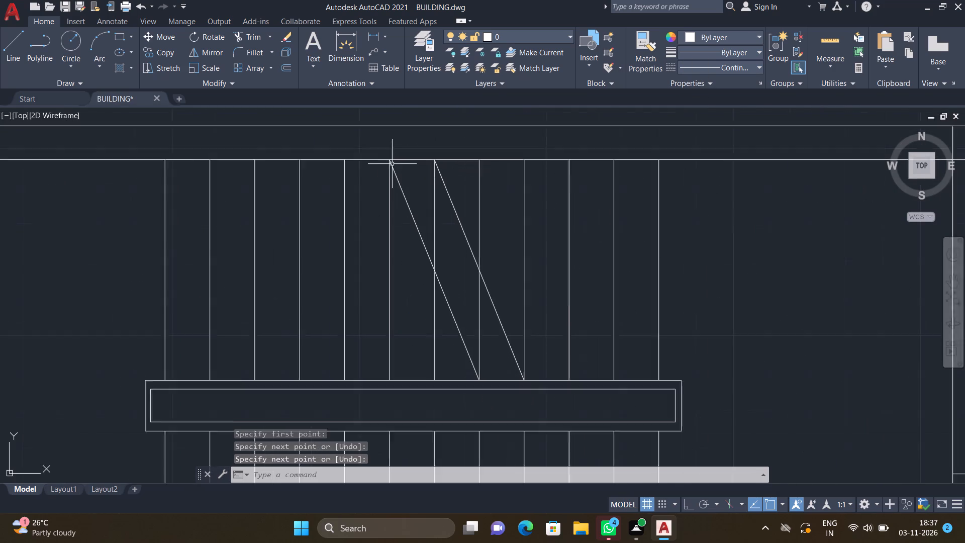
scroll(394, 167, "down", 2)
scroll(426, 195, "up", 1)
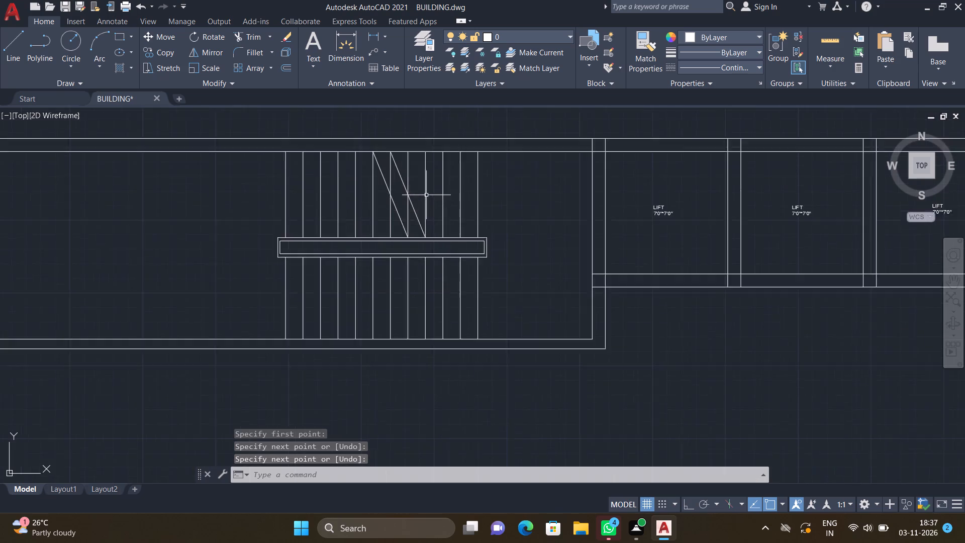
scroll(426, 195, "up", 2)
scroll(403, 187, "down", 1)
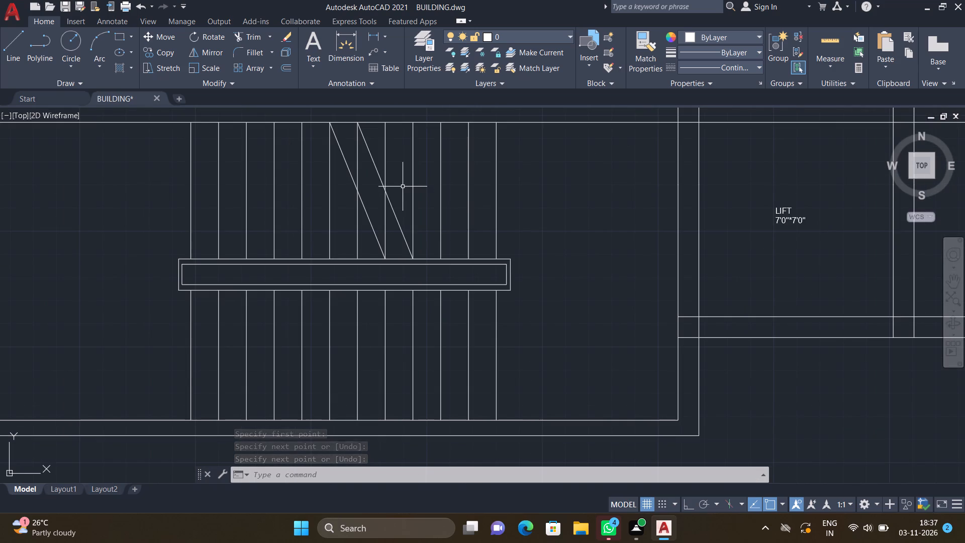
scroll(393, 252, "up", 2)
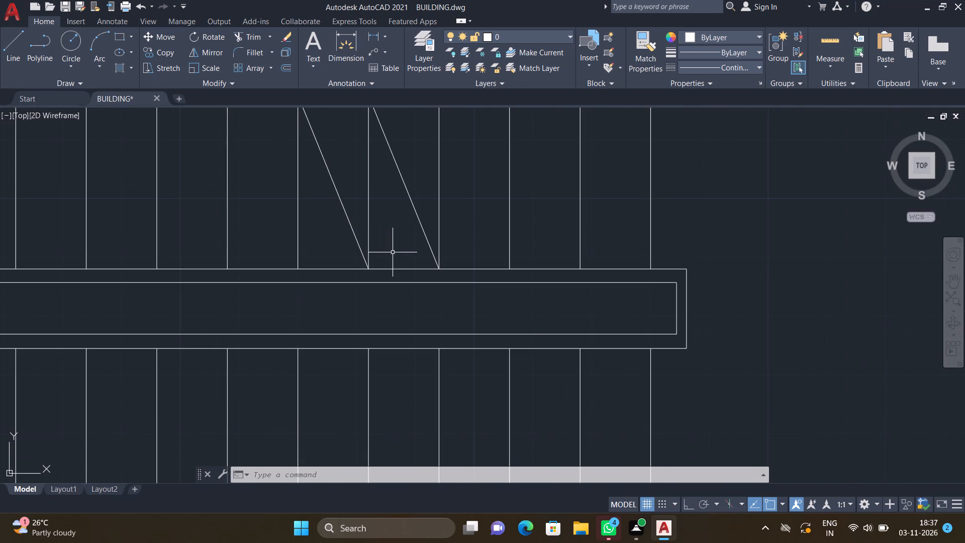
key("t")
key("Escape")
type("EX")
key("Return")
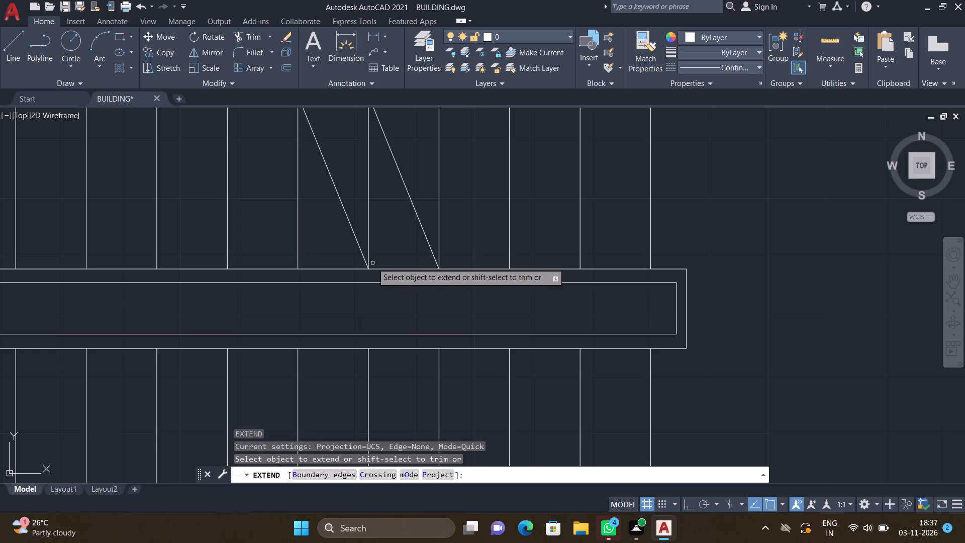
left_click(366, 263)
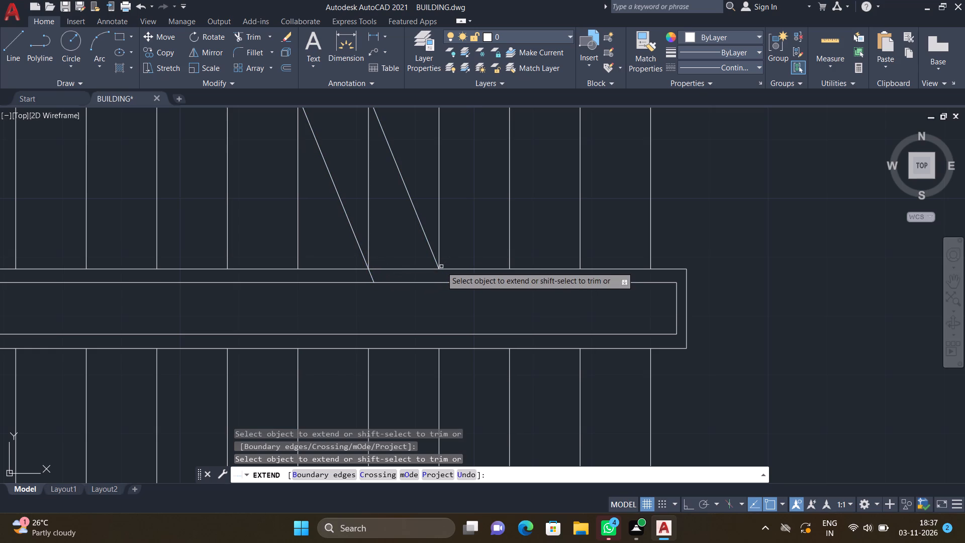
left_click(439, 265)
key("Return")
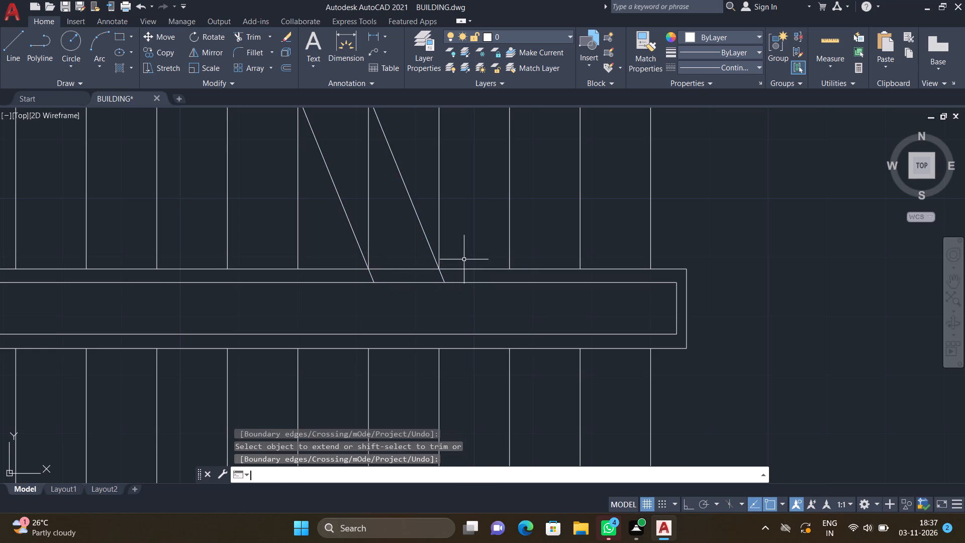
Trim away the upper flight's seventh and eighth tread lines, on both sides of and between the two diagonal lines.
scroll(456, 256, "down", 3)
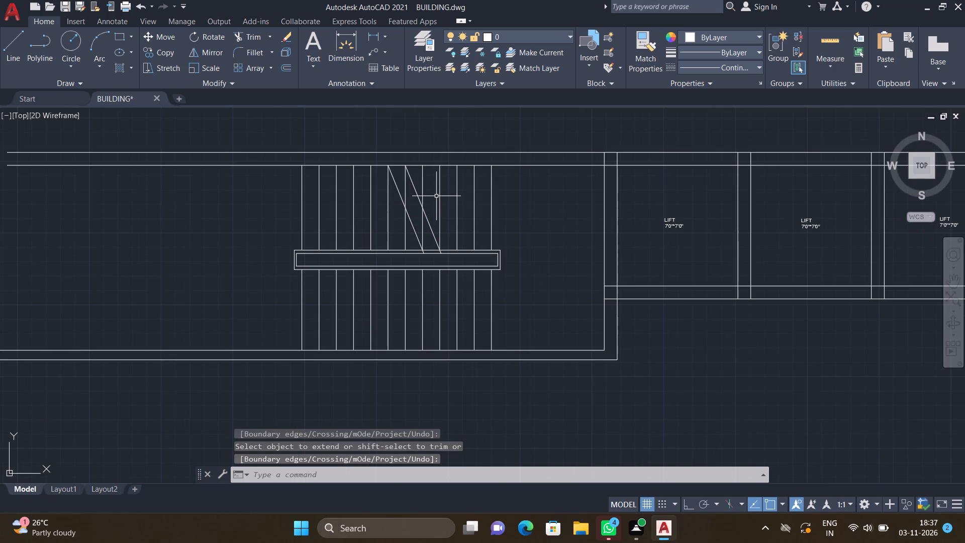
type("TR")
key("Return")
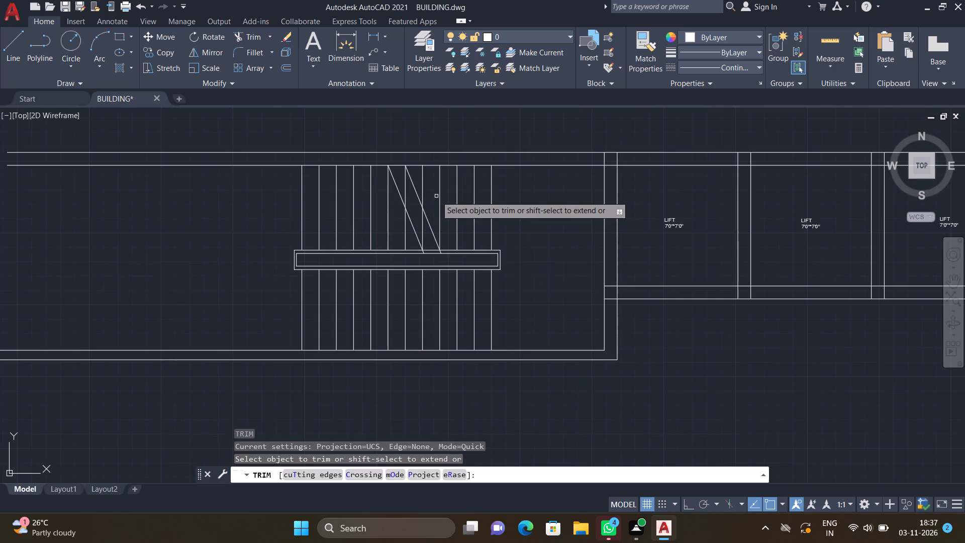
scroll(405, 176, "up", 2)
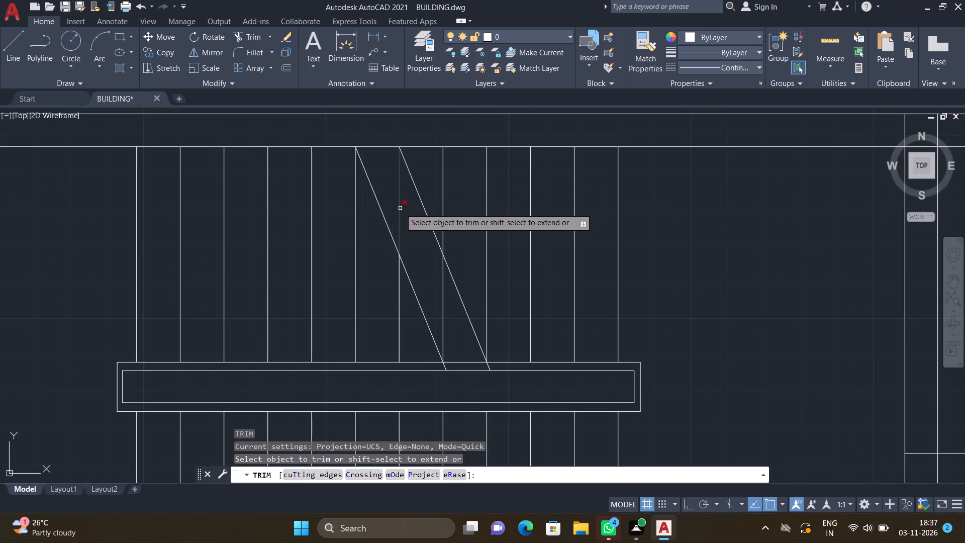
left_click(400, 208)
left_click(398, 312)
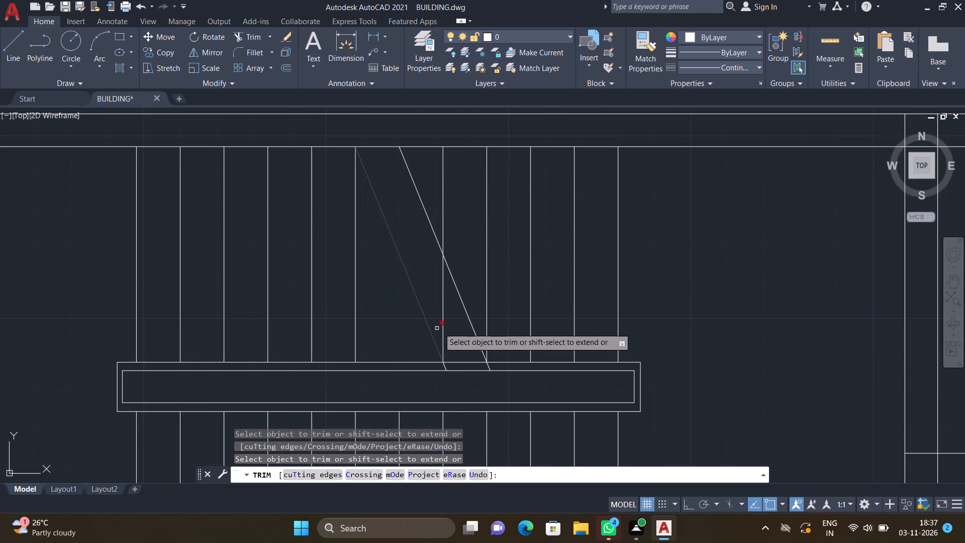
left_click(443, 304)
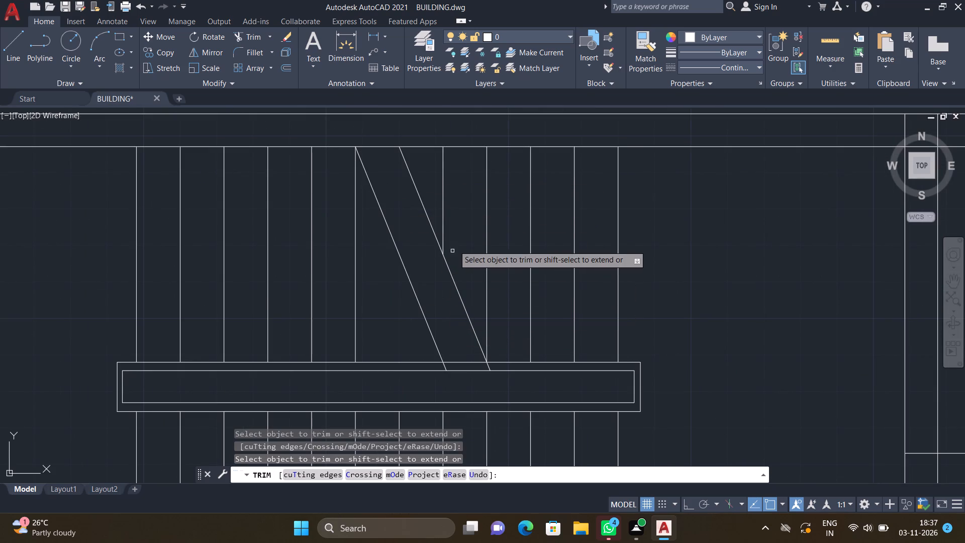
left_click(444, 196)
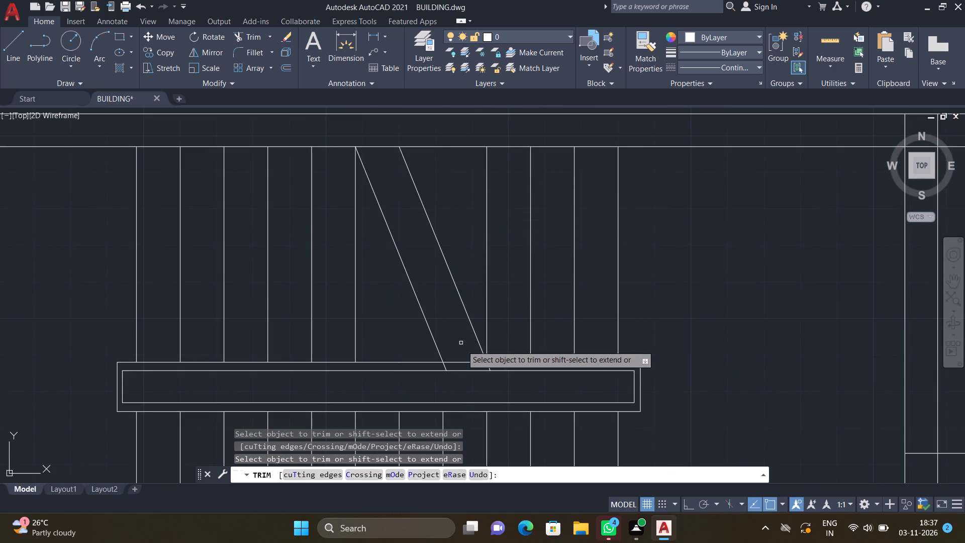
Trim the upper edges of both railing rectangles between the two diagonal lines and end Trim.
scroll(468, 392, "up", 2)
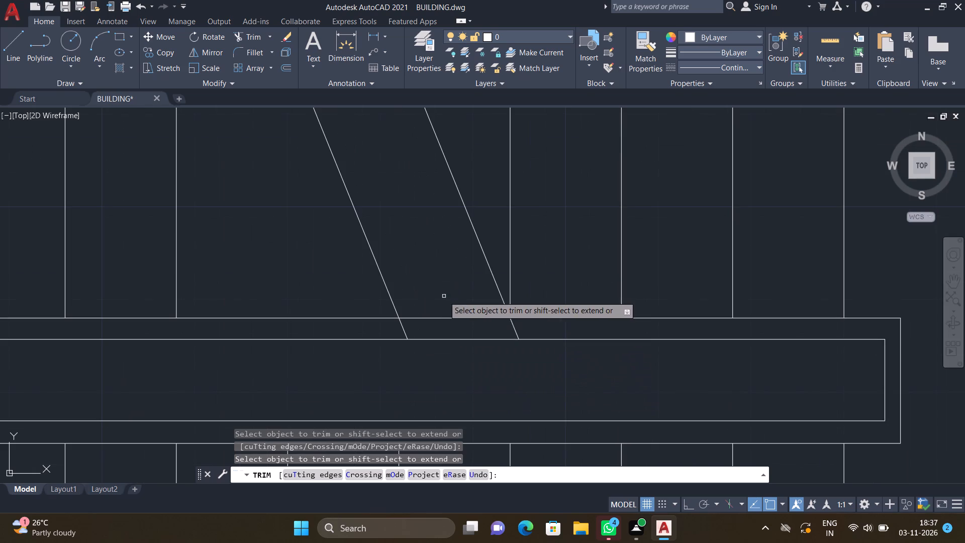
left_click_drag(444, 296, 467, 377)
key("Return")
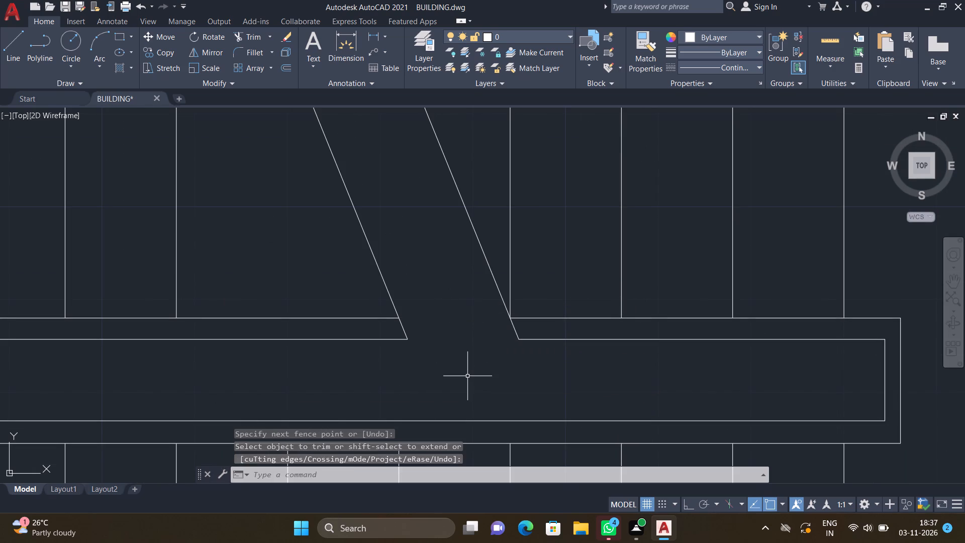
scroll(463, 369, "down", 3)
scroll(434, 292, "up", 1)
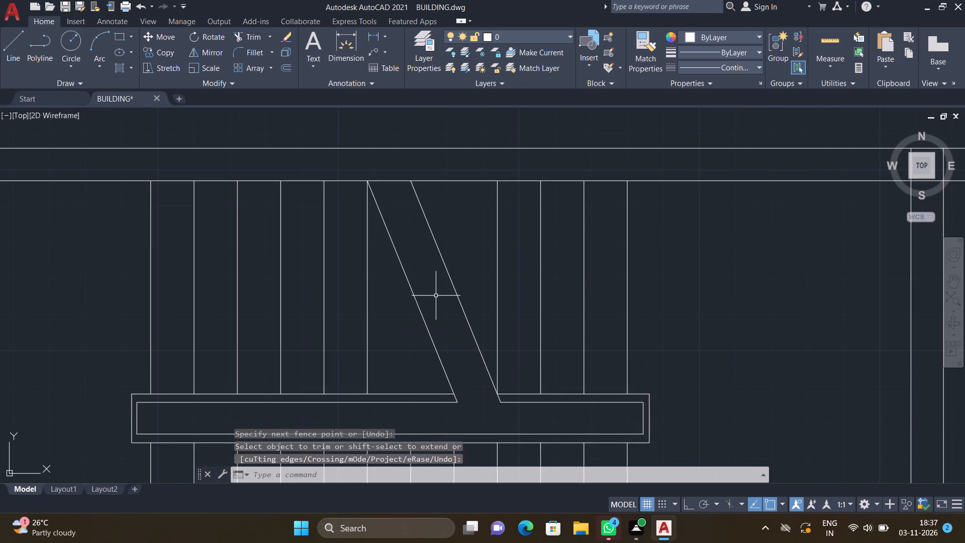
Add a breakline symbol along the staircase's first diagonal line, partway between the upper wall and the railing.
type("BREAKLINE")
key("Return")
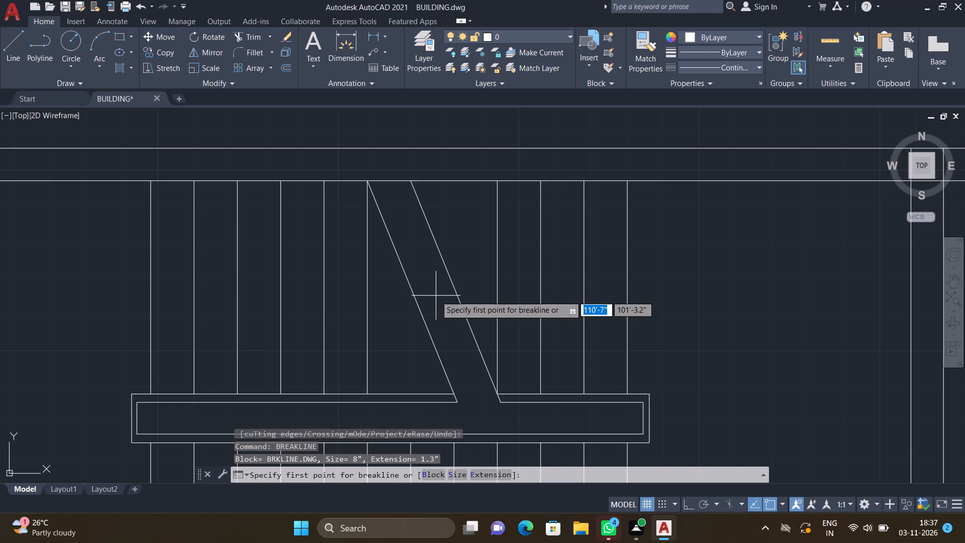
left_click(429, 335)
scroll(402, 271, "up", 2)
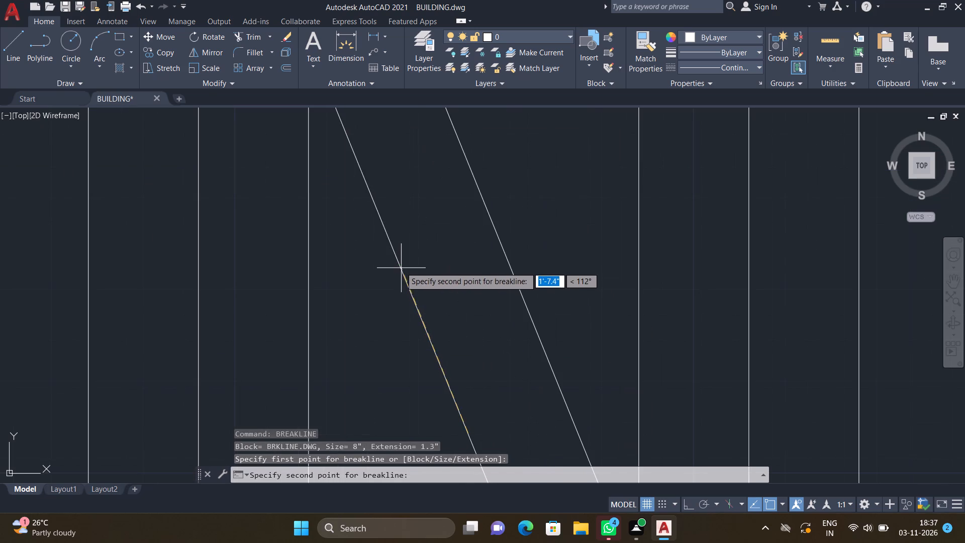
left_click(398, 264)
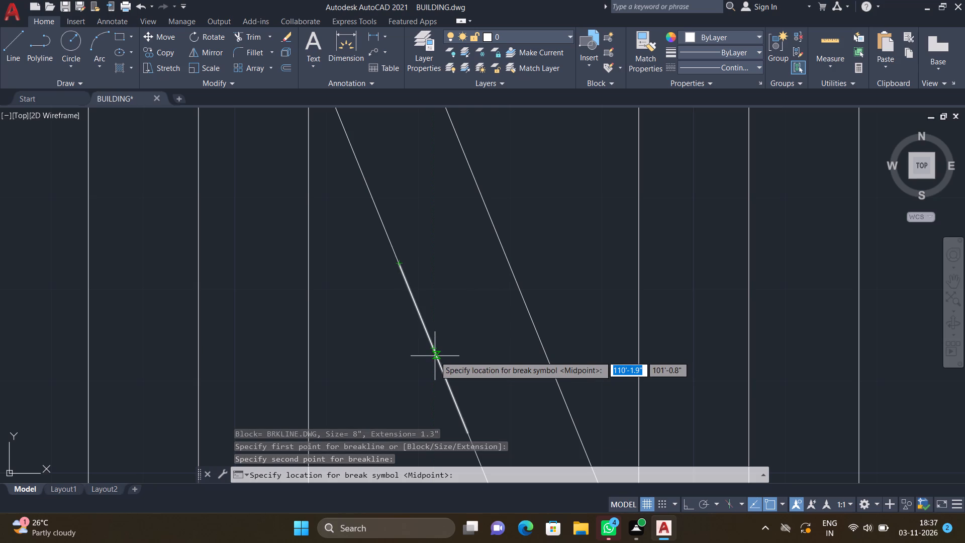
left_click(435, 356)
scroll(454, 335, "down", 3)
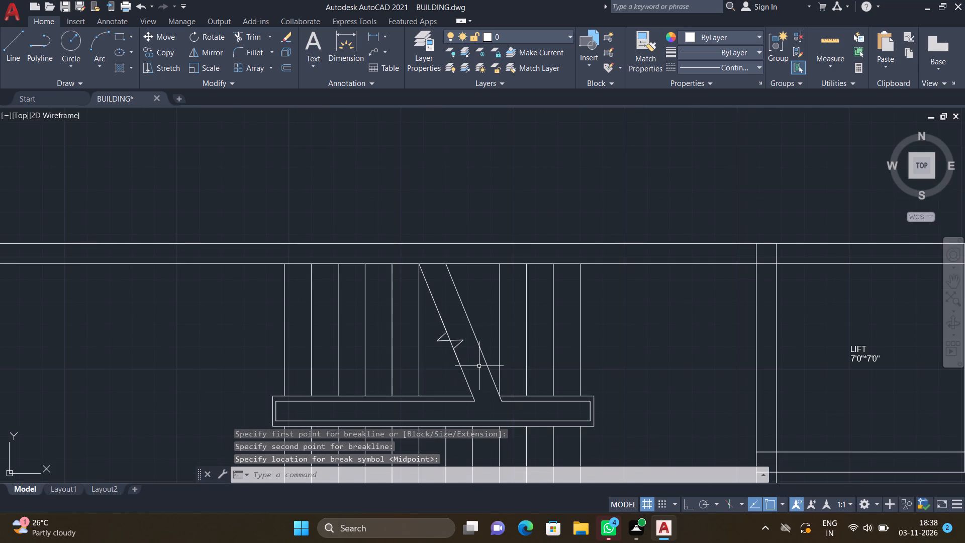
Add a matching breakline symbol on the second diagonal line, beside the first symbol.
type("BREAKLINE")
key("Return")
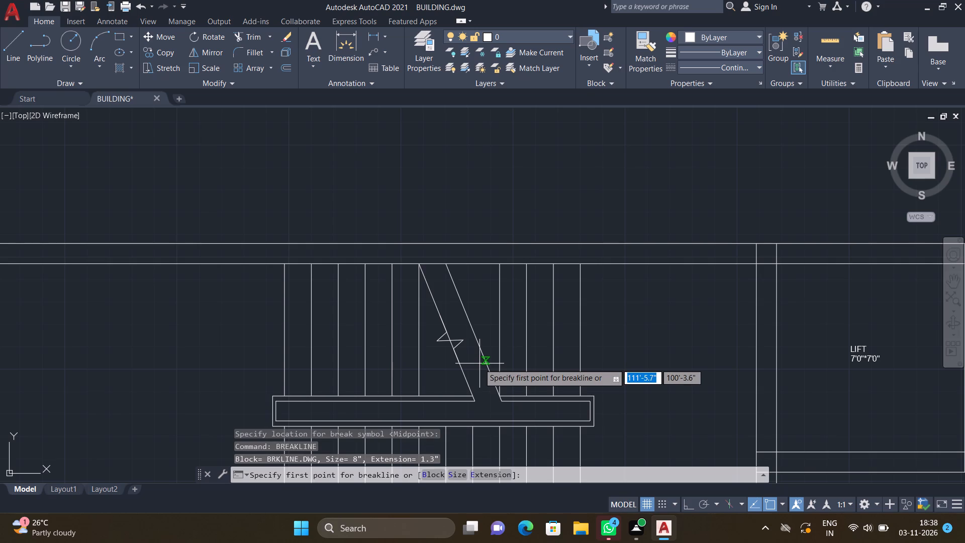
scroll(475, 356, "up", 2)
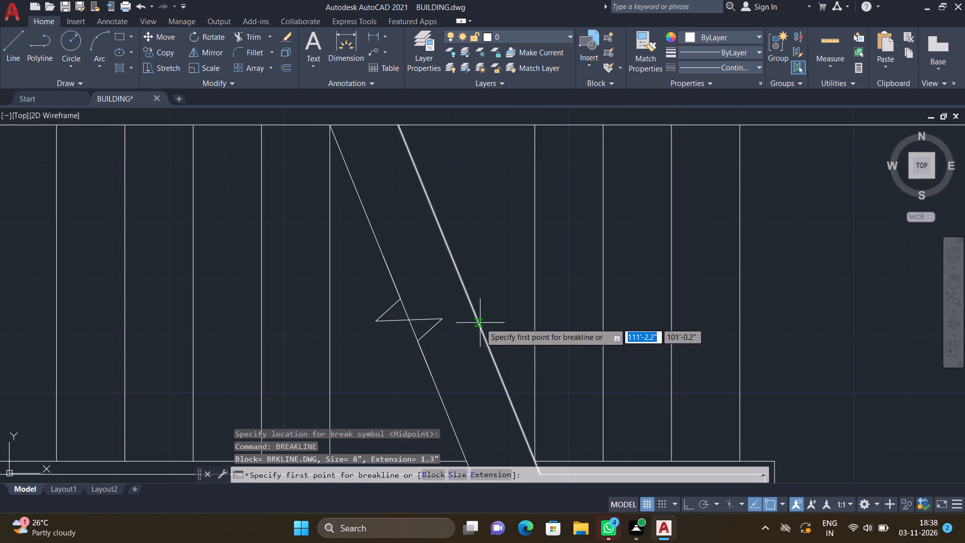
left_click(477, 325)
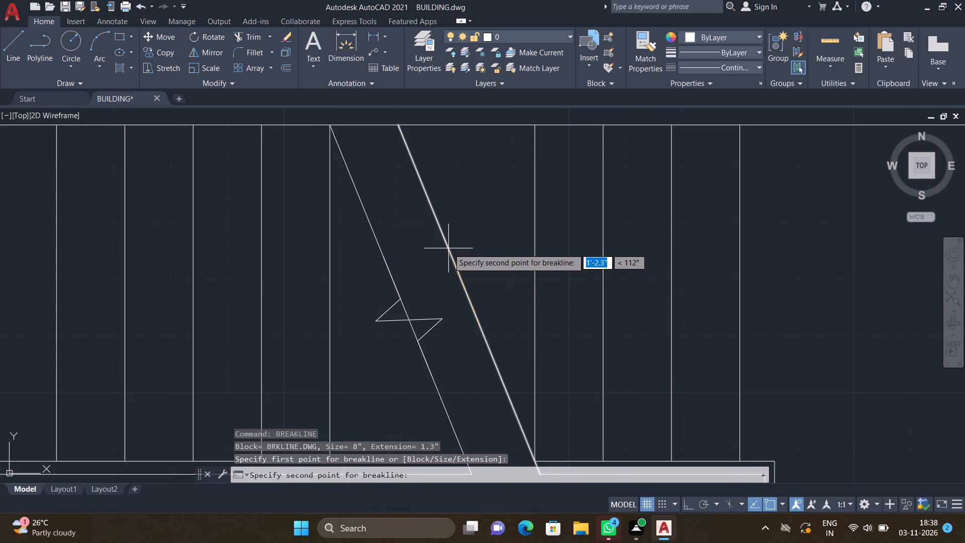
left_click(447, 247)
left_click(462, 286)
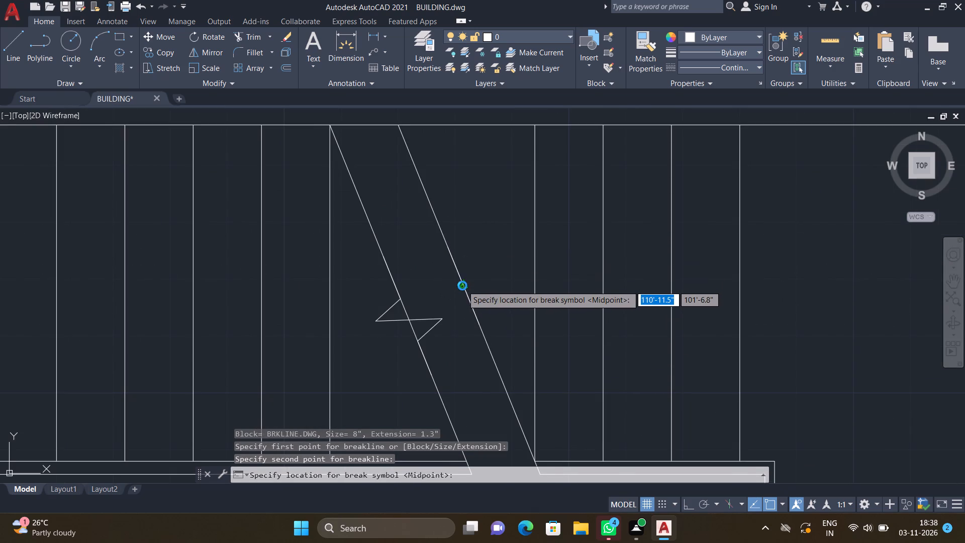
Trim away the straight diagonal segments running through both zigzag break symbols and end Trim.
type("TR")
key("Return")
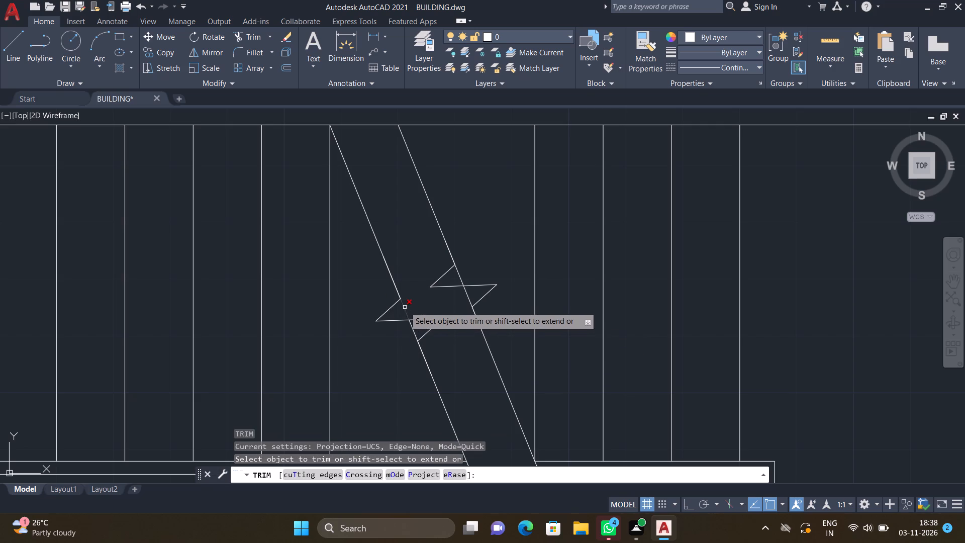
left_click(403, 307)
left_click(416, 334)
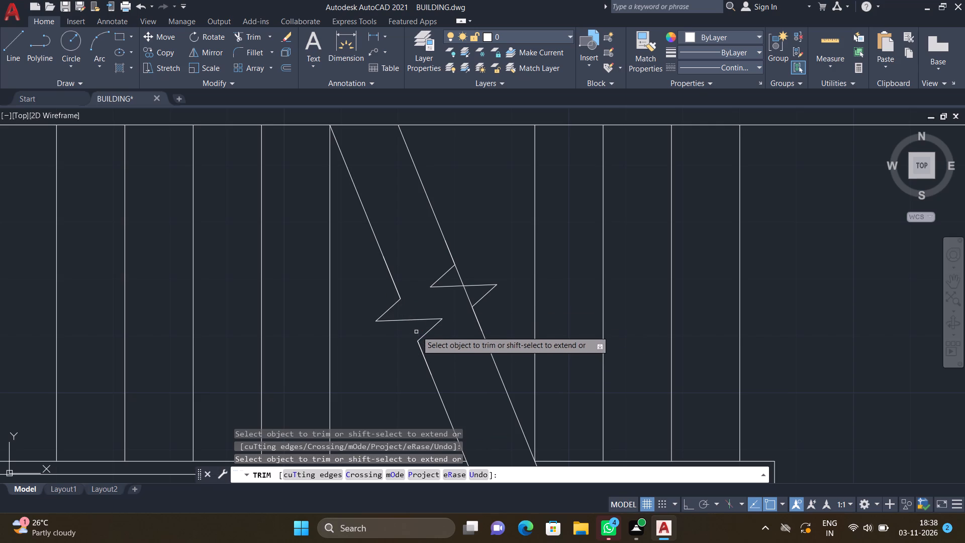
scroll(465, 275, "up", 2)
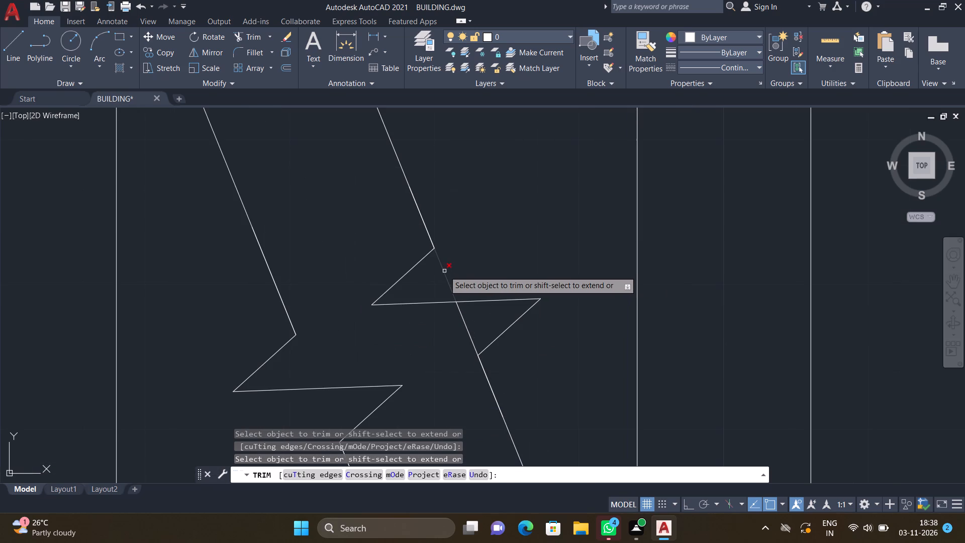
left_click(444, 271)
left_click_drag(464, 325, 471, 328)
scroll(469, 325, "down", 4)
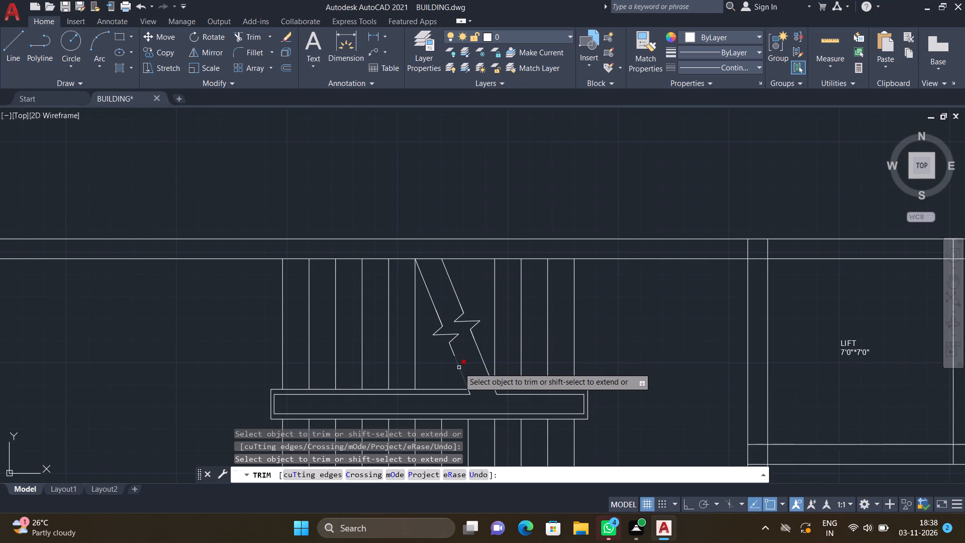
key("Return")
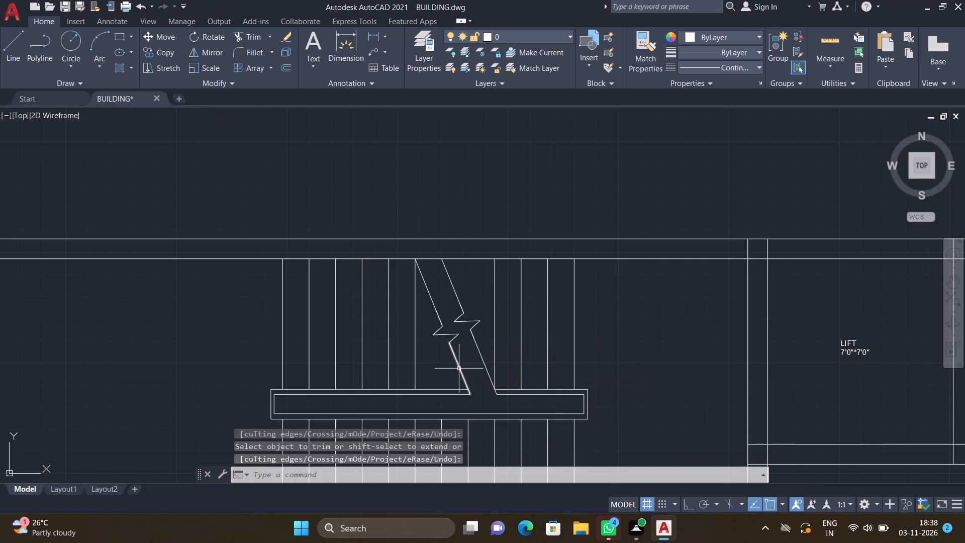
With Ortho on, draw a connected line about 14'-11" through the lower flight's mid-height, up about 5'-11", and back to the upper flight's ninth tread line.
scroll(459, 369, "down", 2)
scroll(418, 429, "up", 2)
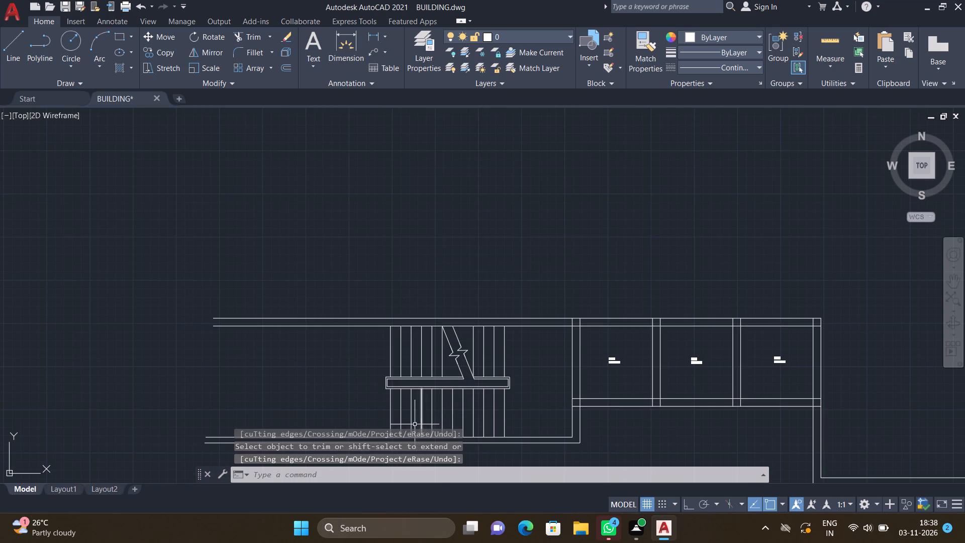
scroll(425, 414, "down", 2)
scroll(422, 427, "up", 5)
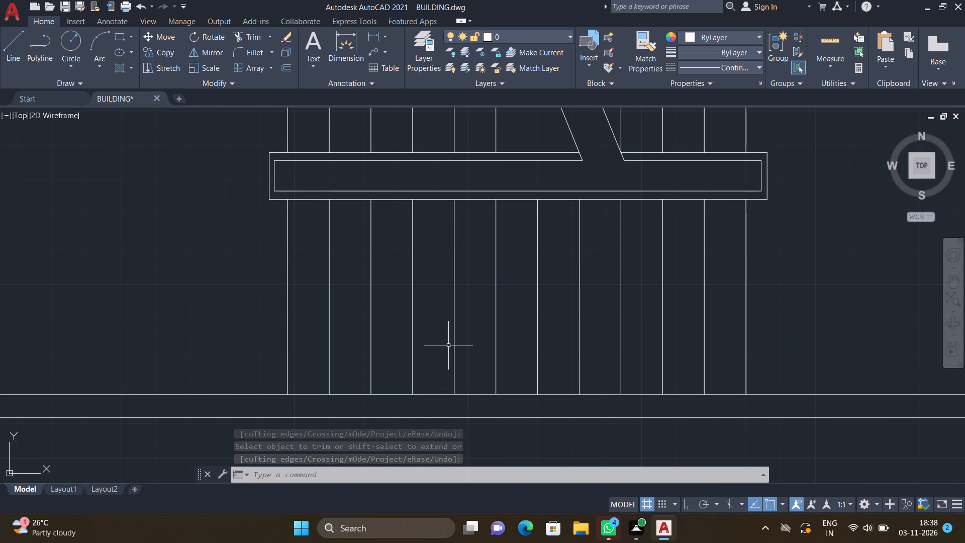
key("F8")
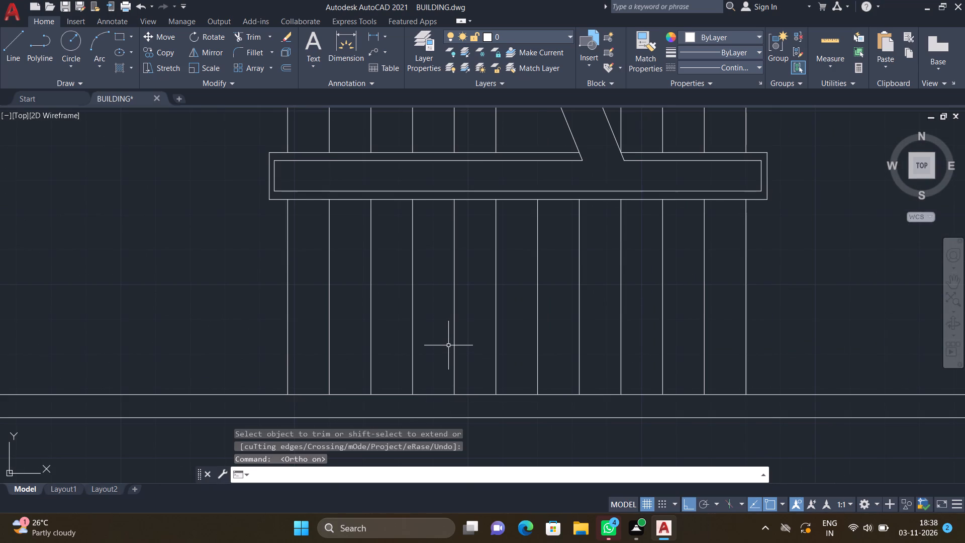
key("l")
key("Return")
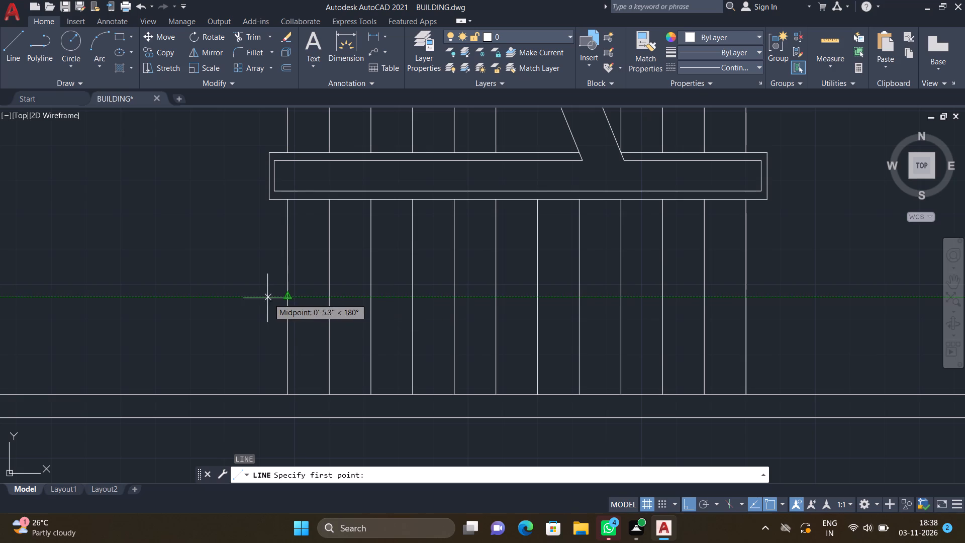
left_click_drag(275, 297, 283, 299)
scroll(500, 315, "down", 3)
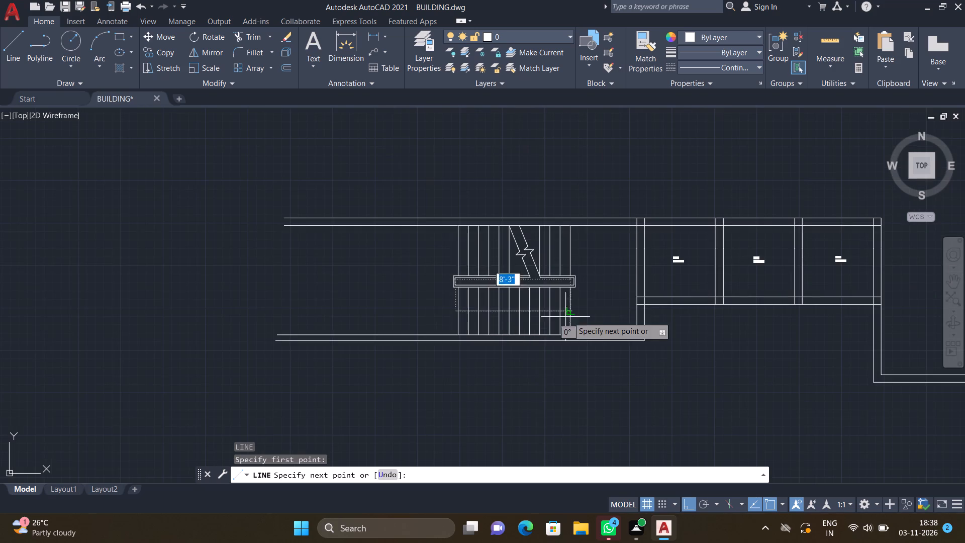
scroll(601, 309, "up", 2)
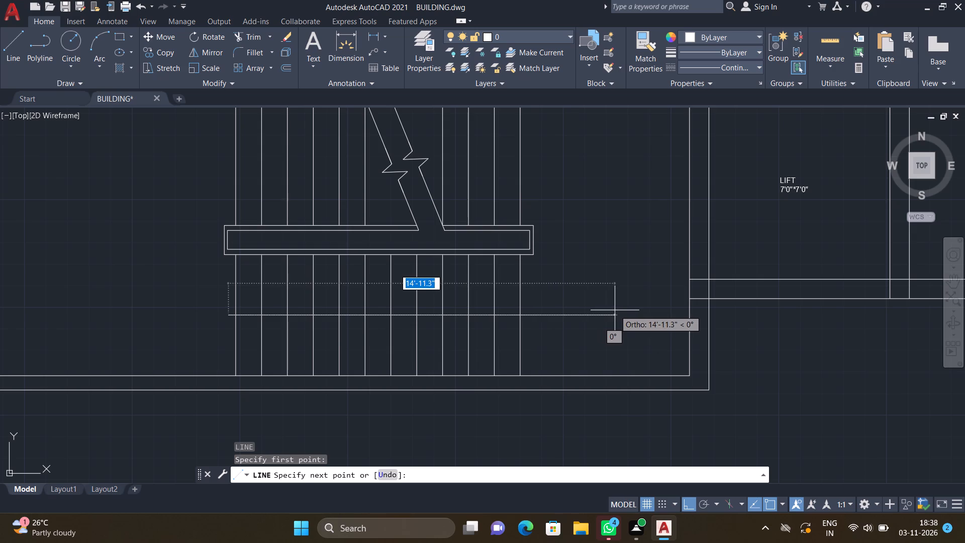
left_click(615, 310)
scroll(616, 258, "down", 2)
scroll(619, 217, "up", 1)
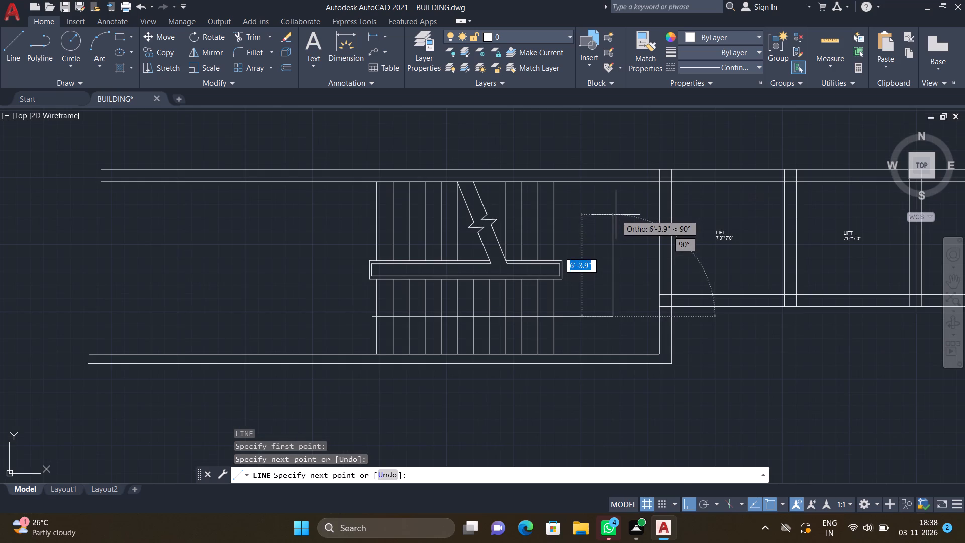
scroll(607, 223, "up", 2)
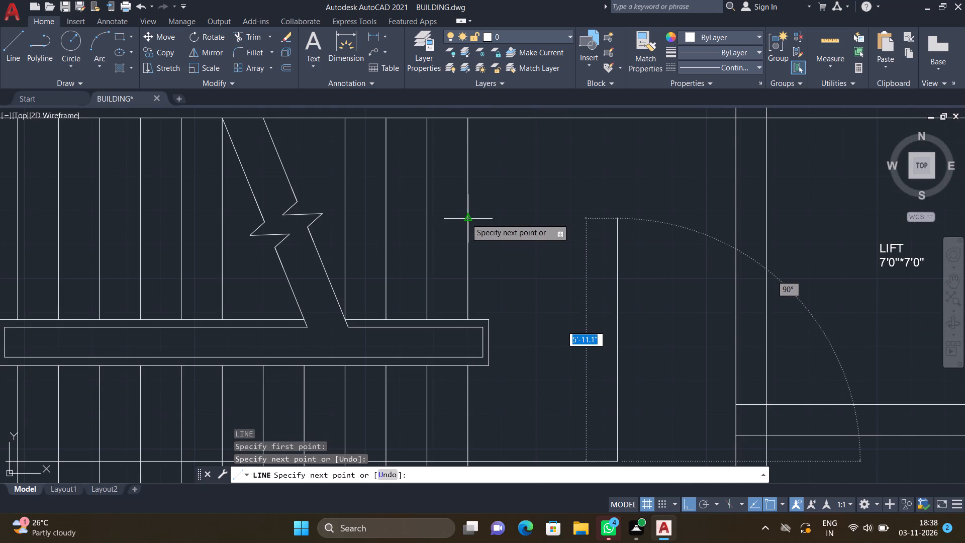
left_click(617, 220)
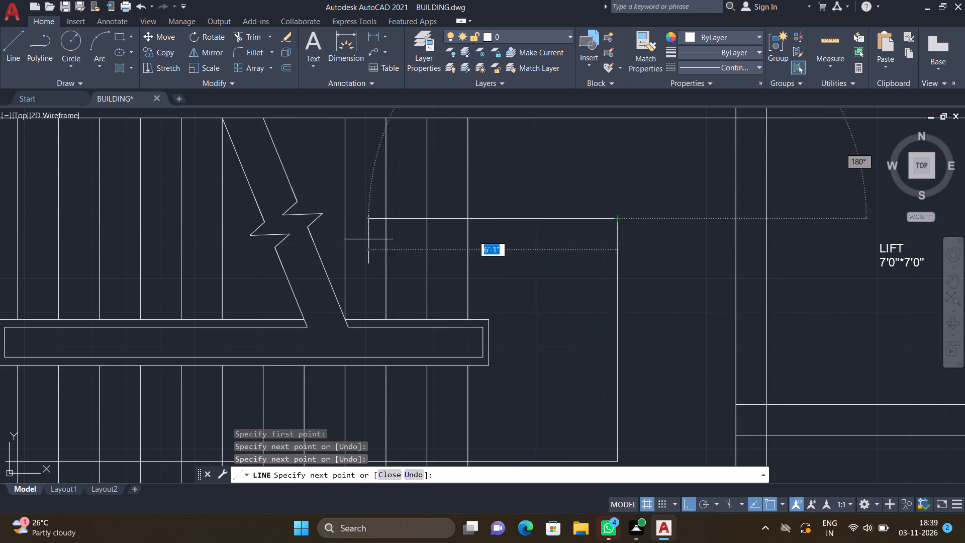
scroll(360, 237, "up", 1)
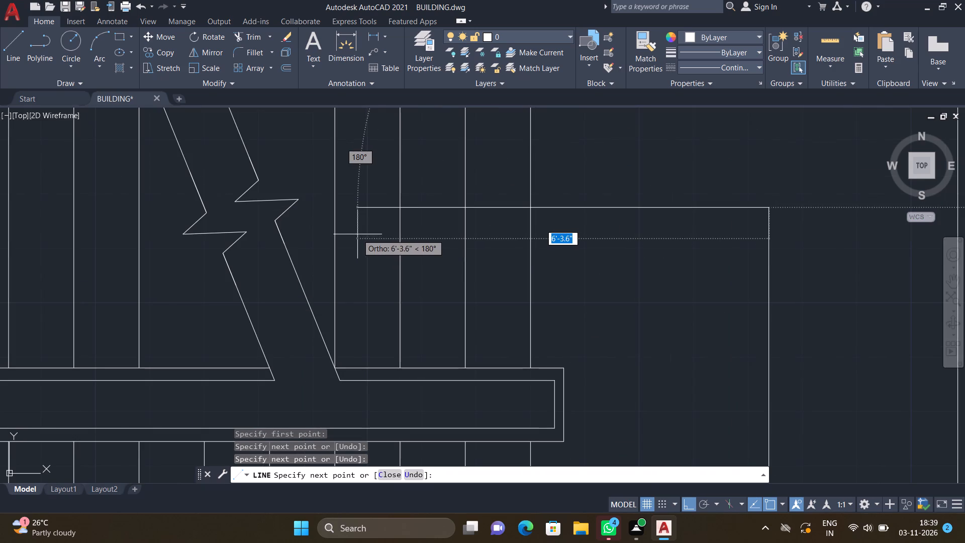
left_click(337, 209)
key("Return")
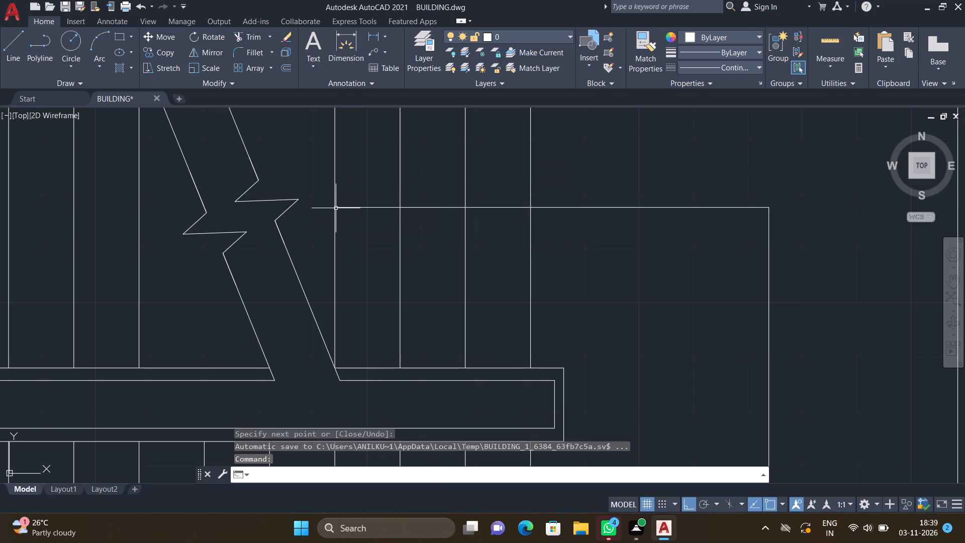
Draw a 2' horizontal line from the upper flight's first tread line to its third, at about mid-height.
scroll(328, 209, "down", 4)
scroll(239, 225, "up", 2)
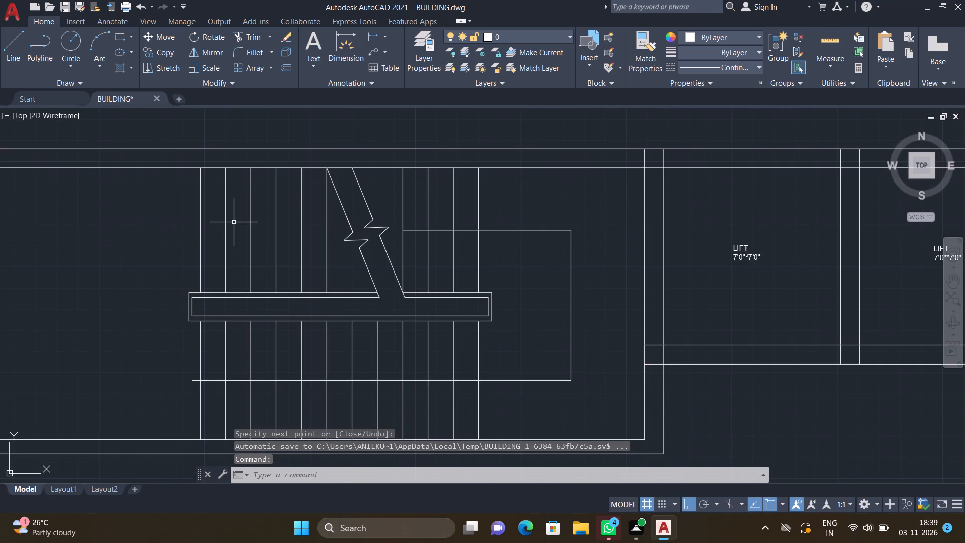
key("l")
key("Return")
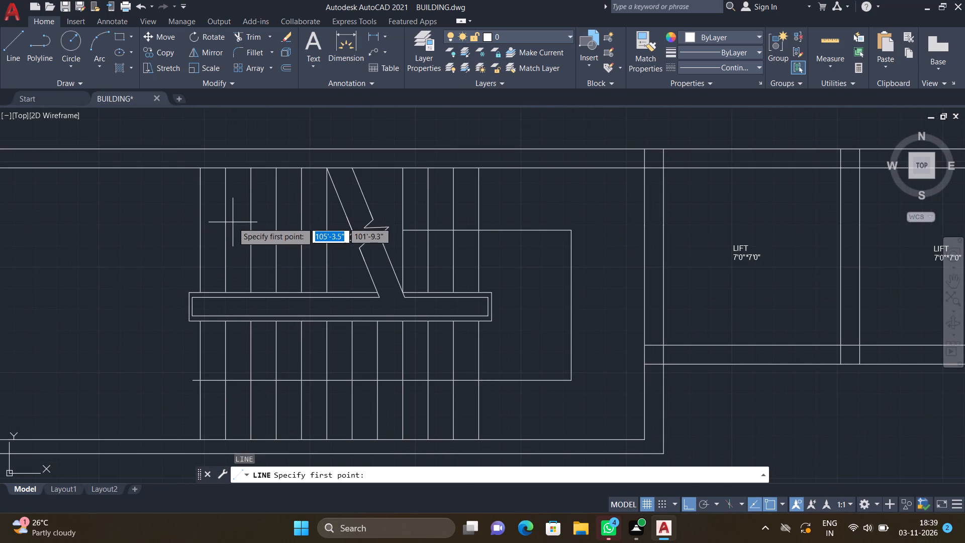
scroll(181, 239, "up", 2)
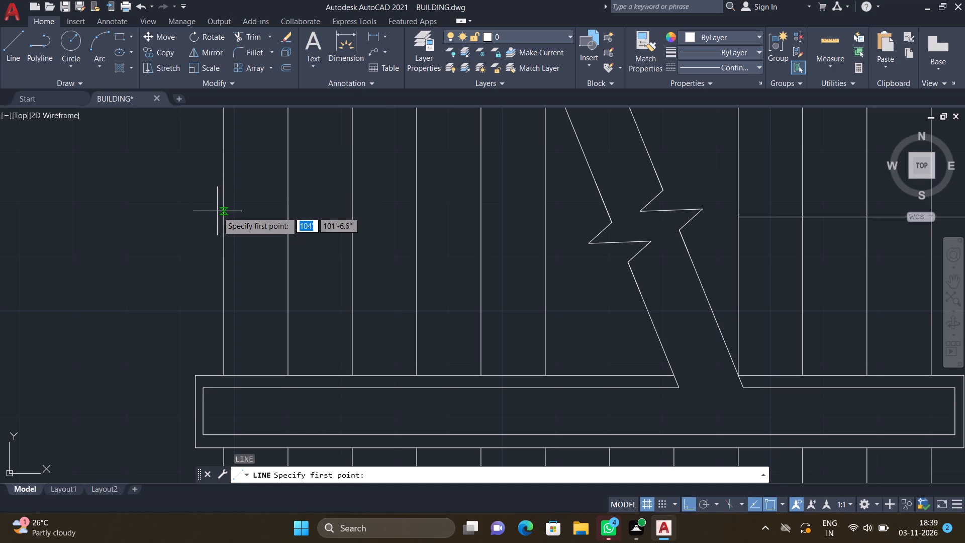
left_click(224, 217)
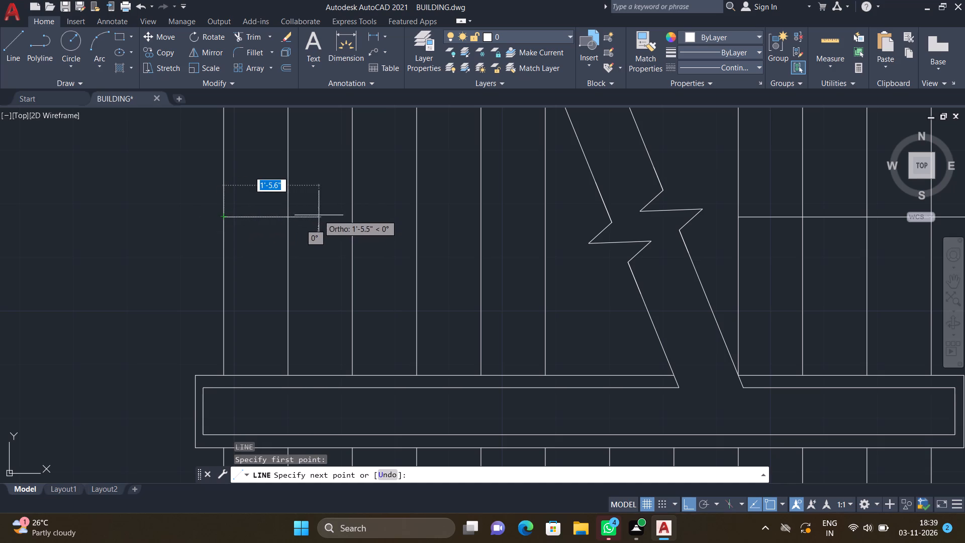
scroll(347, 221, "up", 1)
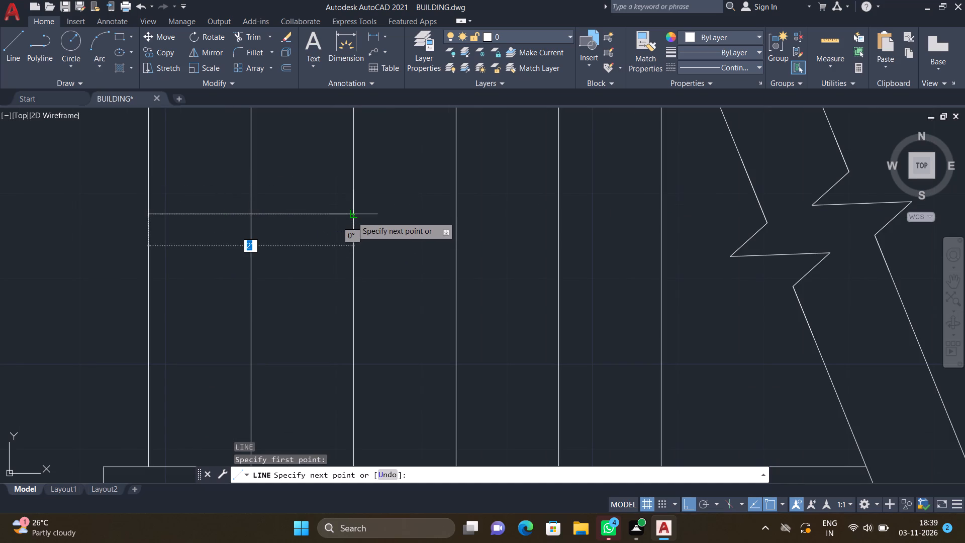
left_click(352, 217)
key("Return")
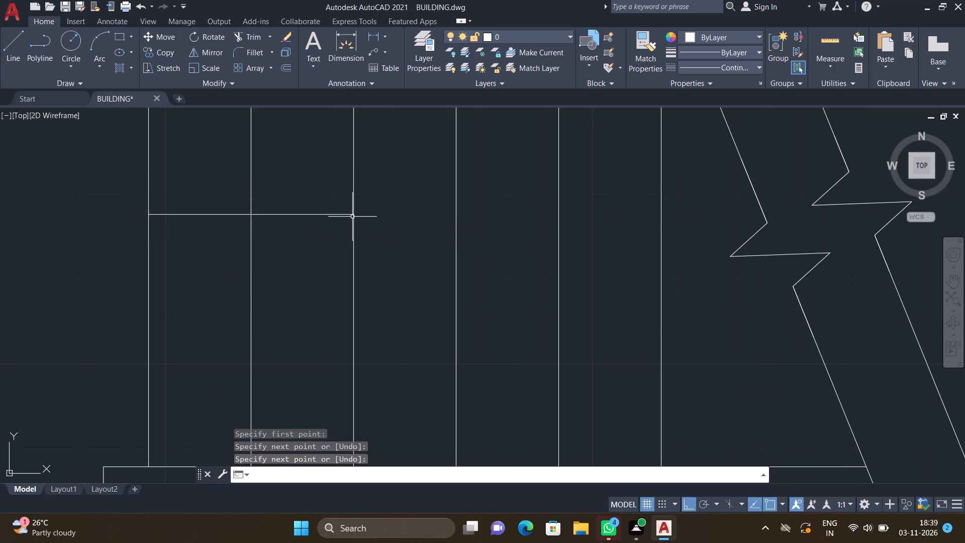
With Ortho off, draw two diagonal strokes about 6" long as an arrowhead at the third-tread end of the upper flight's 2' line.
key("F8")
key("l")
key("Return")
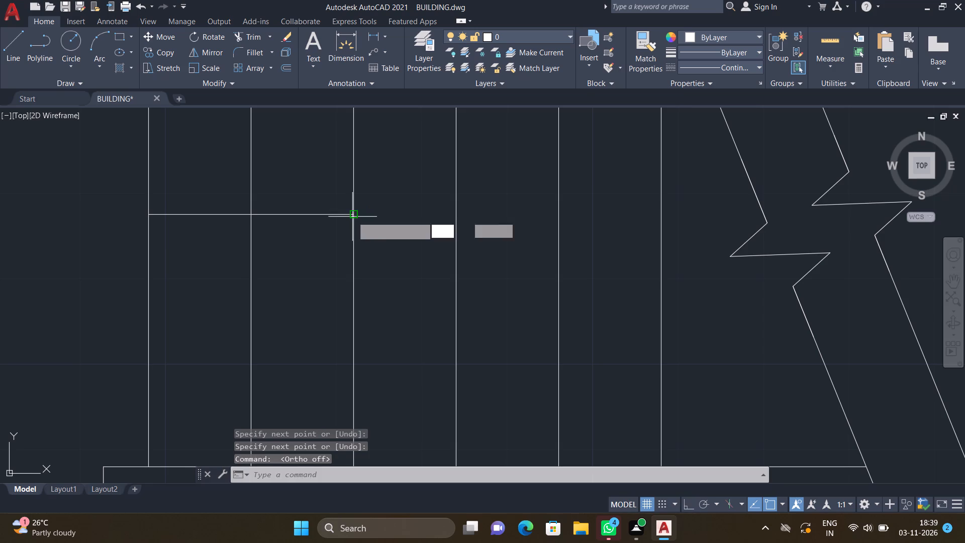
left_click(352, 217)
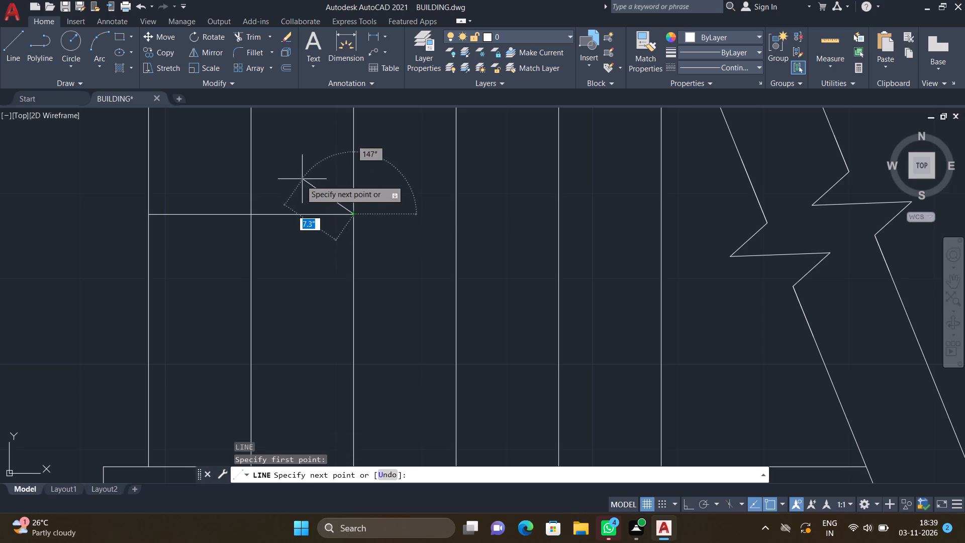
scroll(313, 178, "up", 1)
left_click(312, 171)
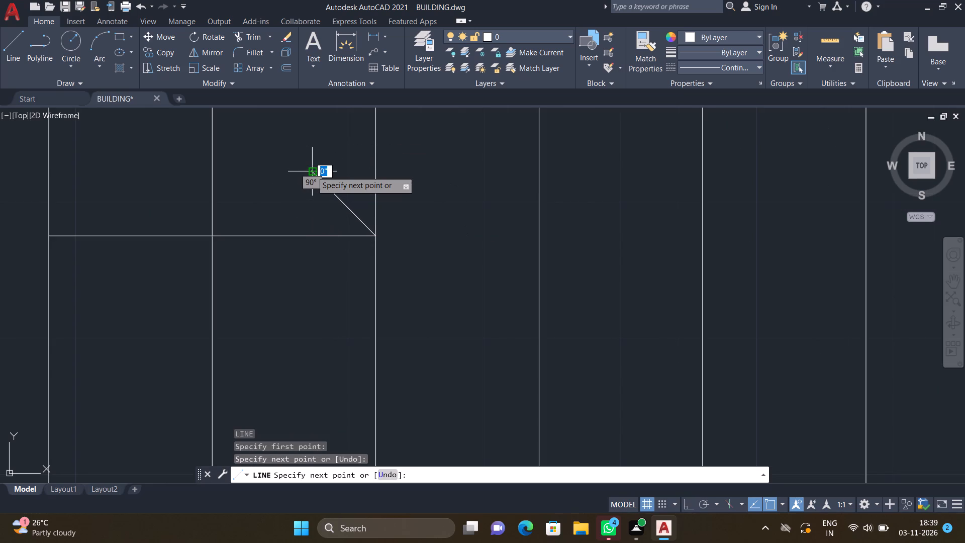
key("Return")
key("l")
key("Return")
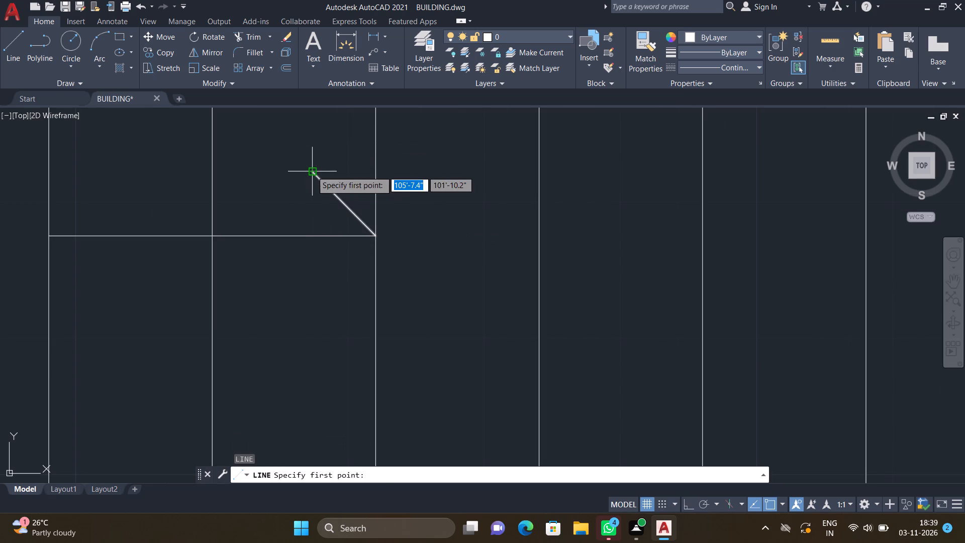
left_click(376, 236)
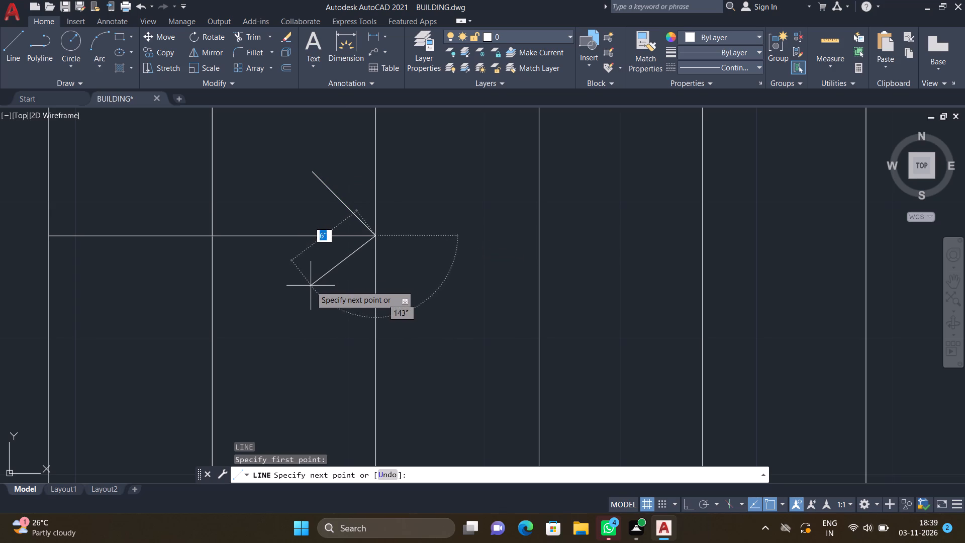
left_click(314, 287)
key("Return")
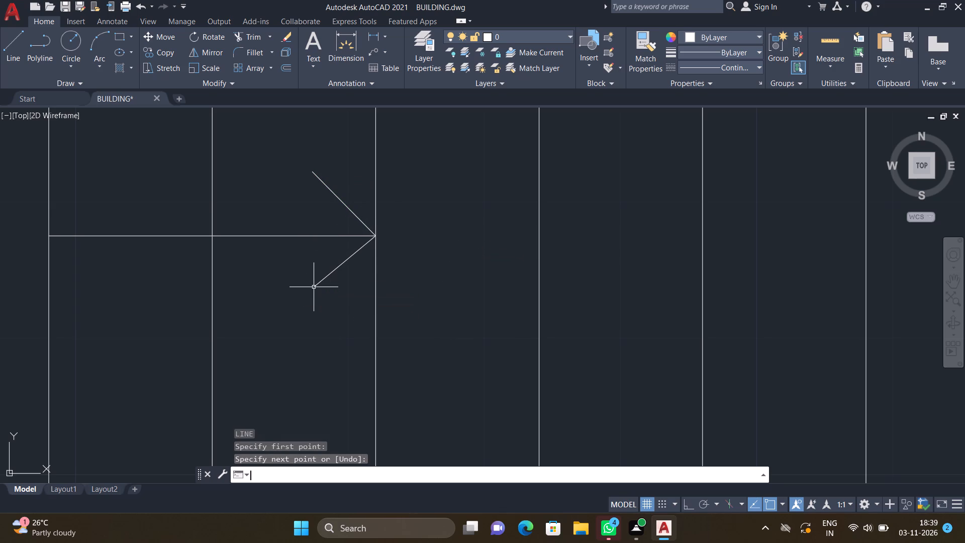
Draw an arrowhead with two strokes about 6" long on the lower flight's direction line, its tip between the second and third tread lines.
scroll(309, 290, "down", 5)
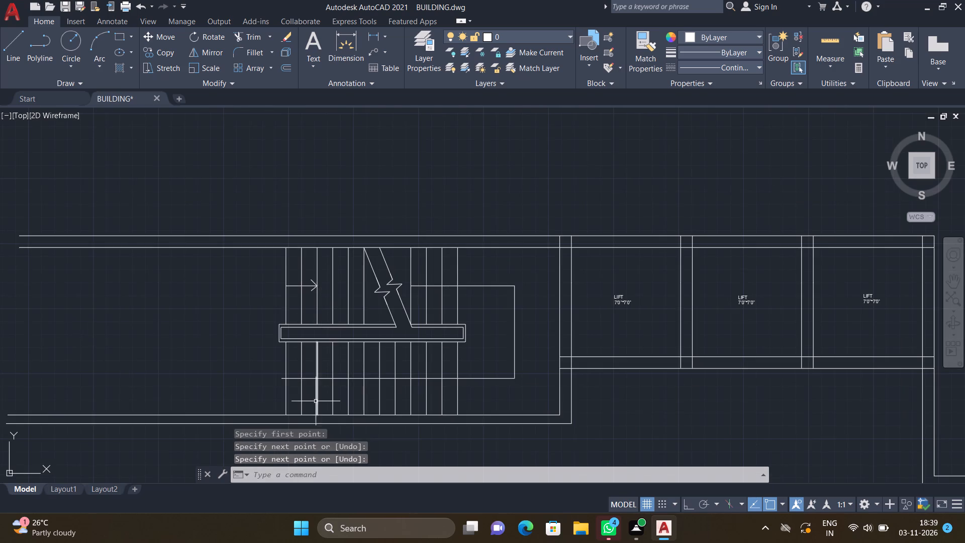
scroll(316, 398, "up", 3)
key("l")
key("Return")
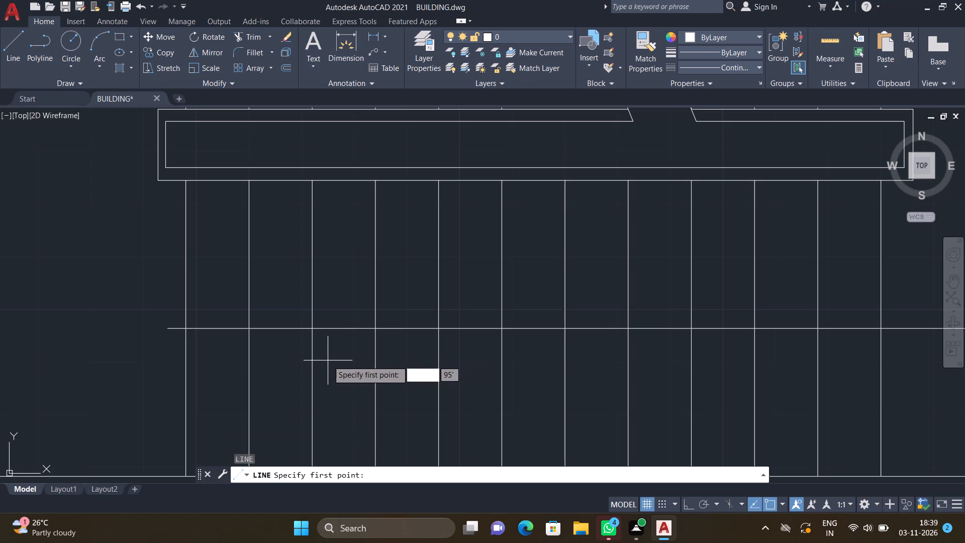
scroll(277, 346, "up", 1)
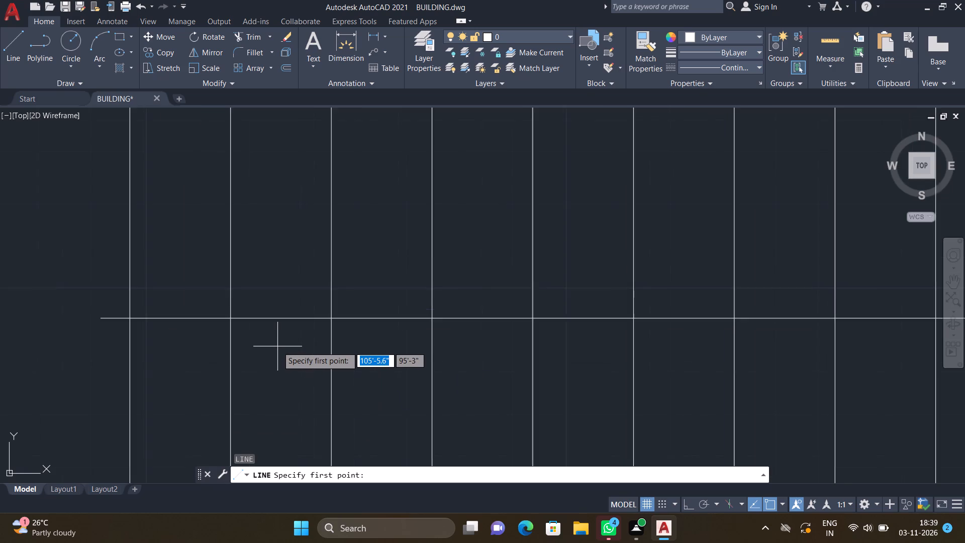
scroll(277, 346, "up", 1)
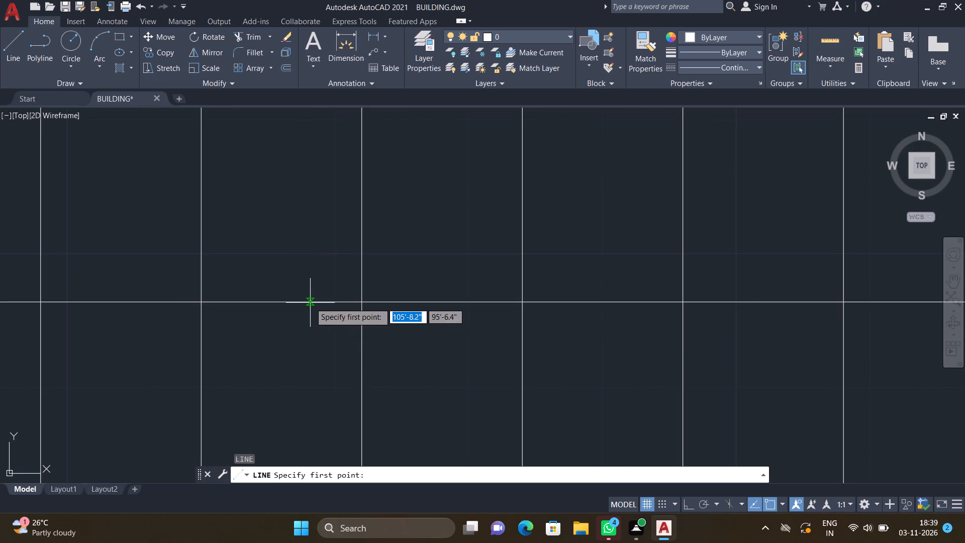
left_click(310, 303)
left_click(247, 361)
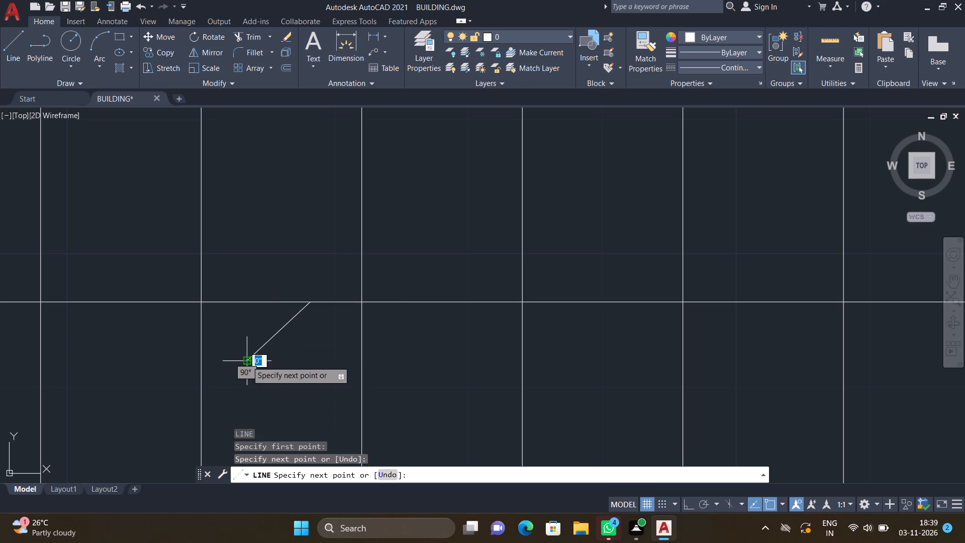
key("Return")
key("l")
key("Return")
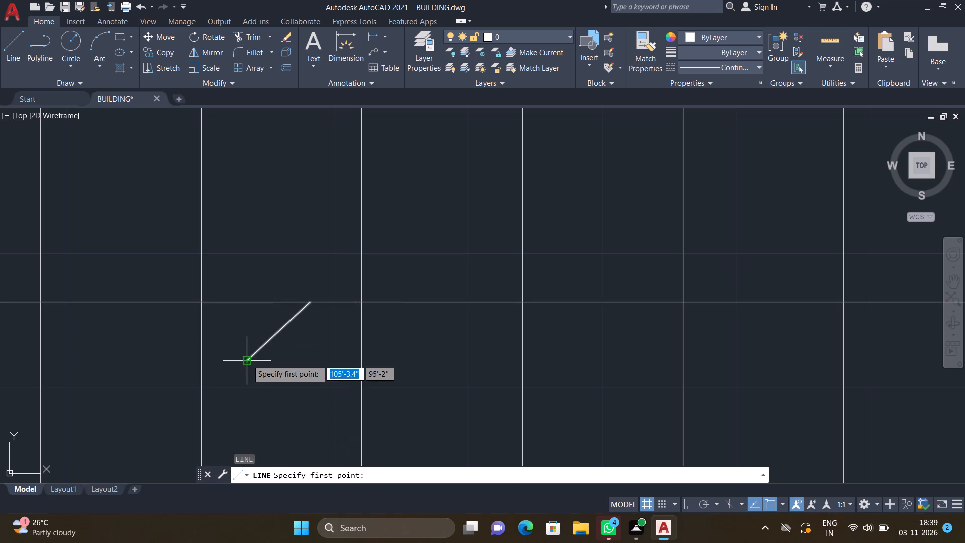
left_click_drag(311, 300, 305, 299)
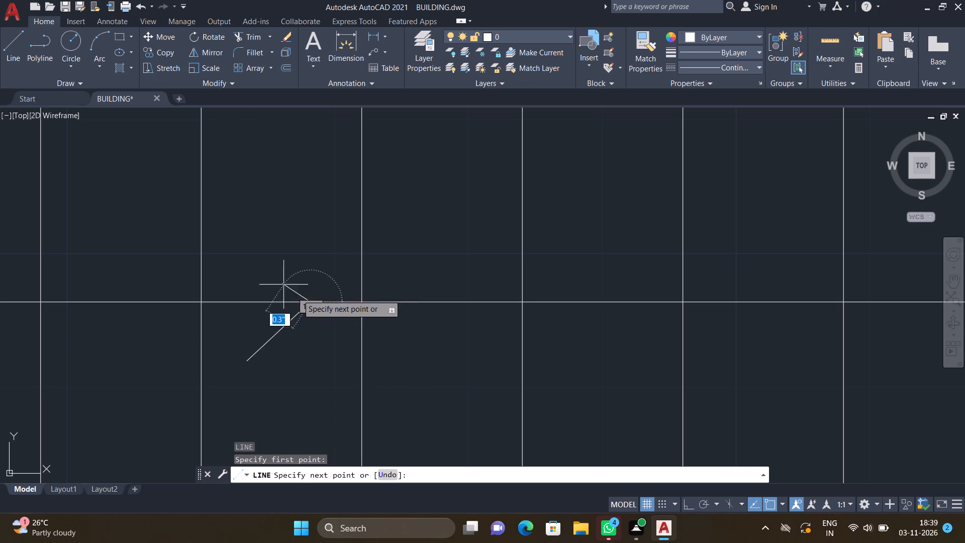
scroll(261, 254, "up", 1)
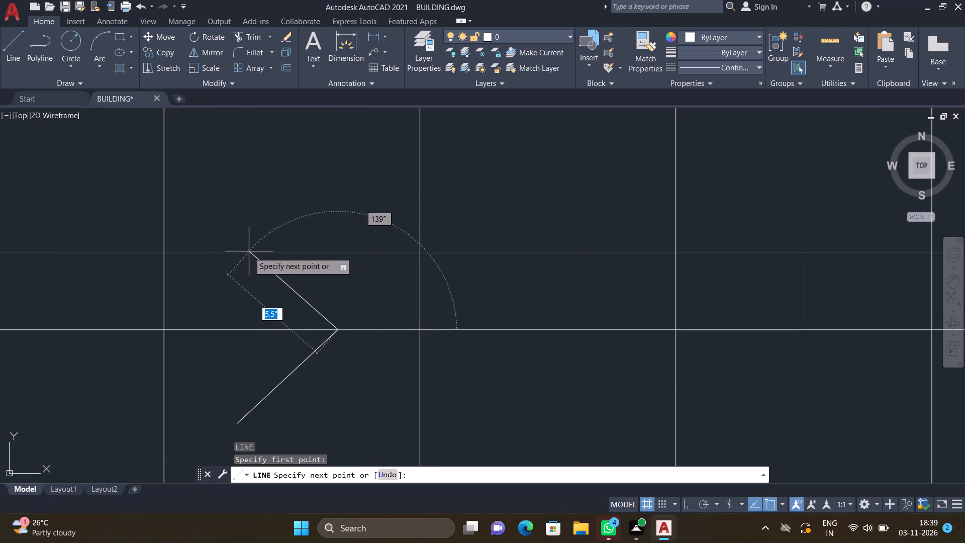
left_click(239, 248)
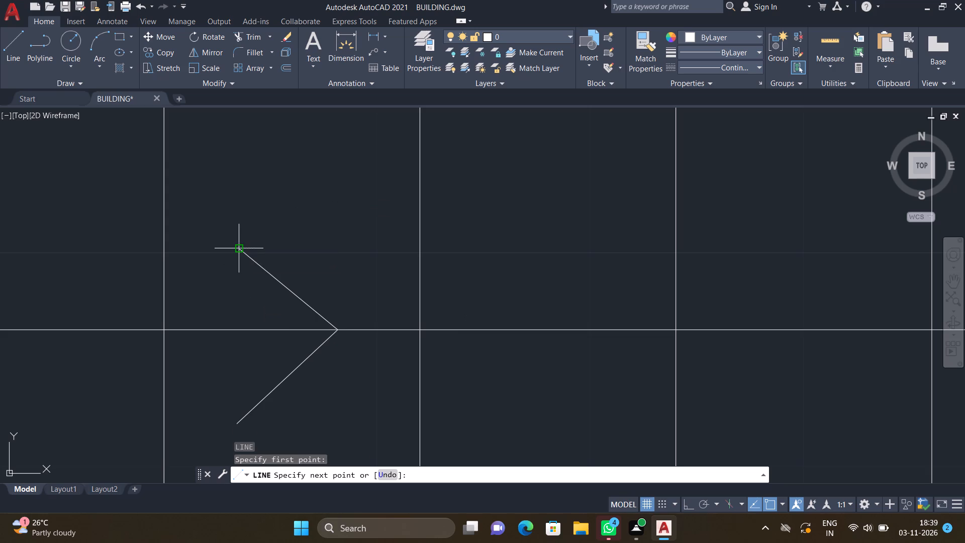
key("Return")
Draw an arrowhead with strokes about 8" long at the upper end of the connected direction line, pointing toward the break symbols.
scroll(239, 247, "down", 3)
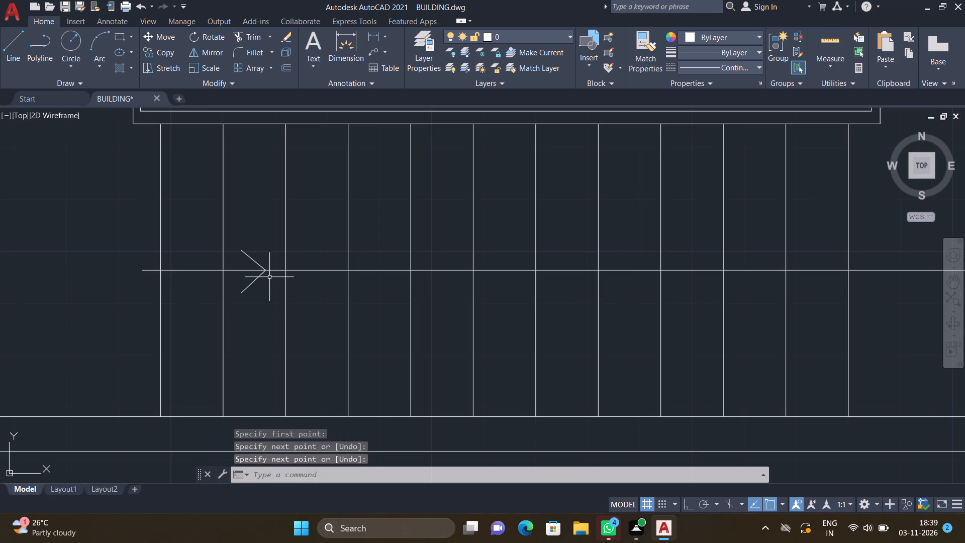
scroll(274, 284, "down", 3)
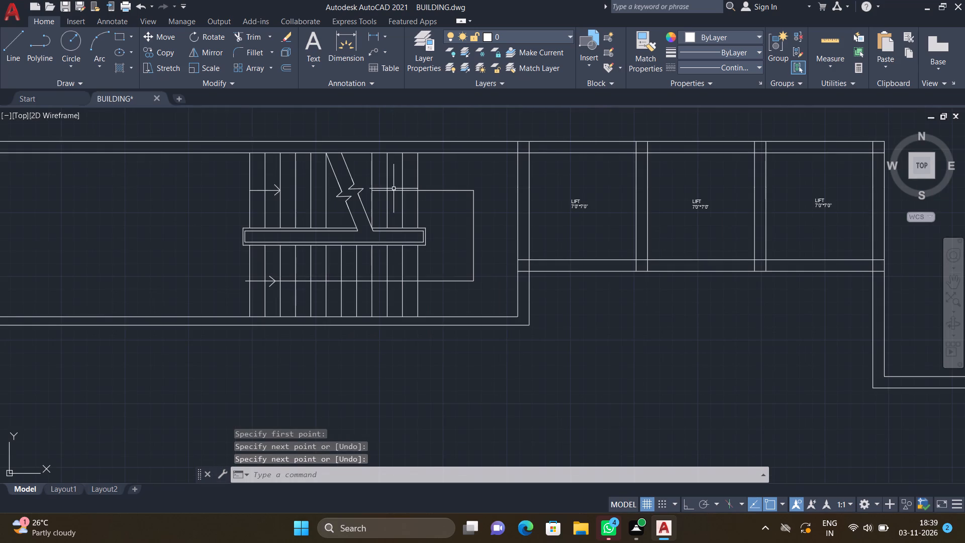
scroll(389, 186, "up", 2)
key("l")
key("Return")
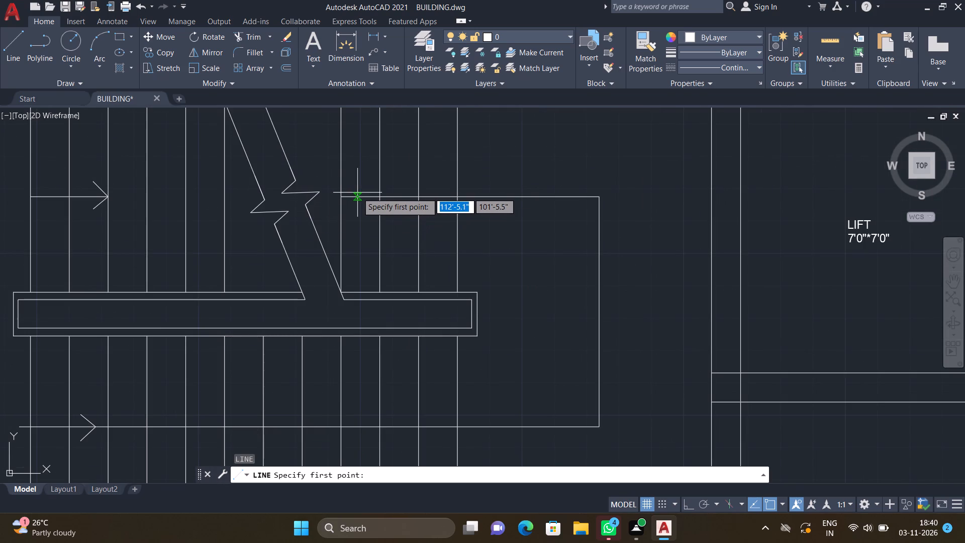
scroll(357, 193, "up", 2)
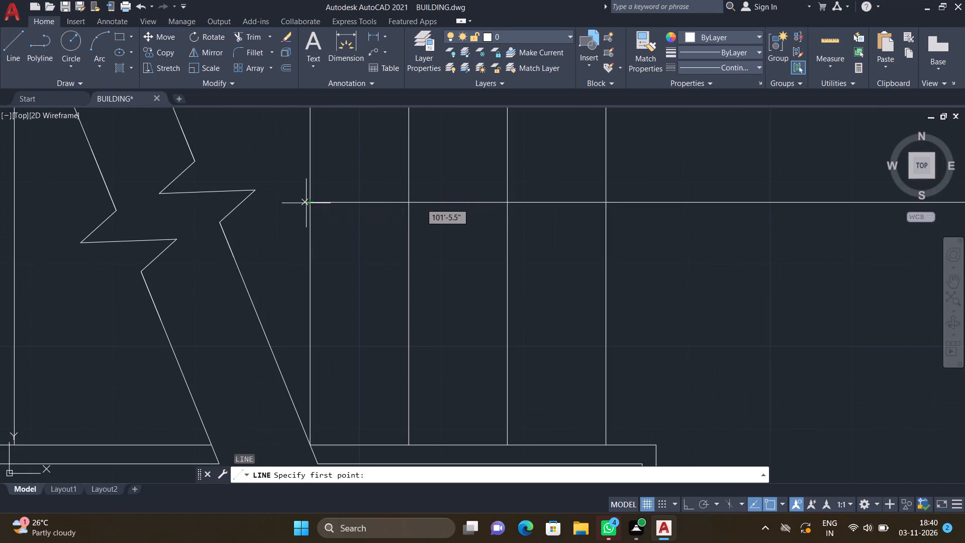
left_click(309, 204)
left_click(364, 156)
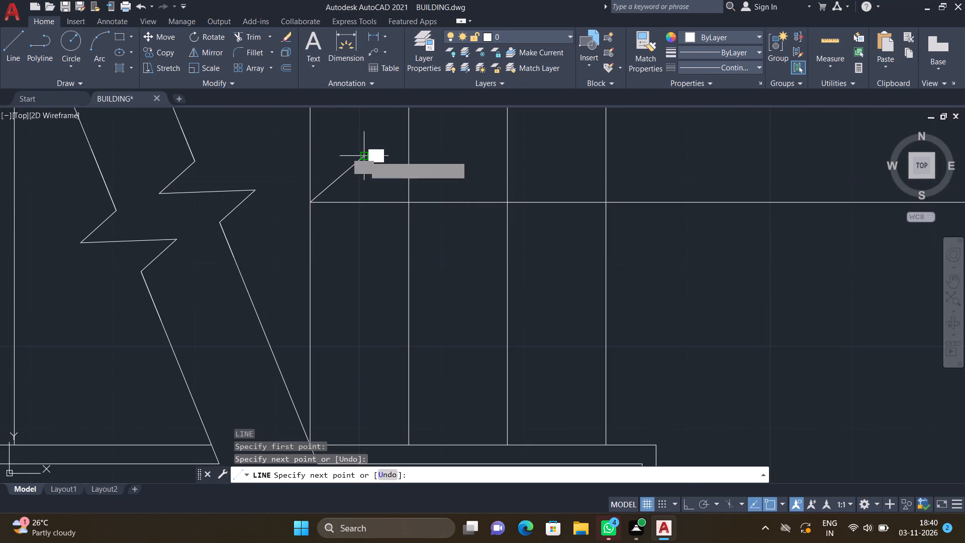
key("Return")
key("l")
key("Return")
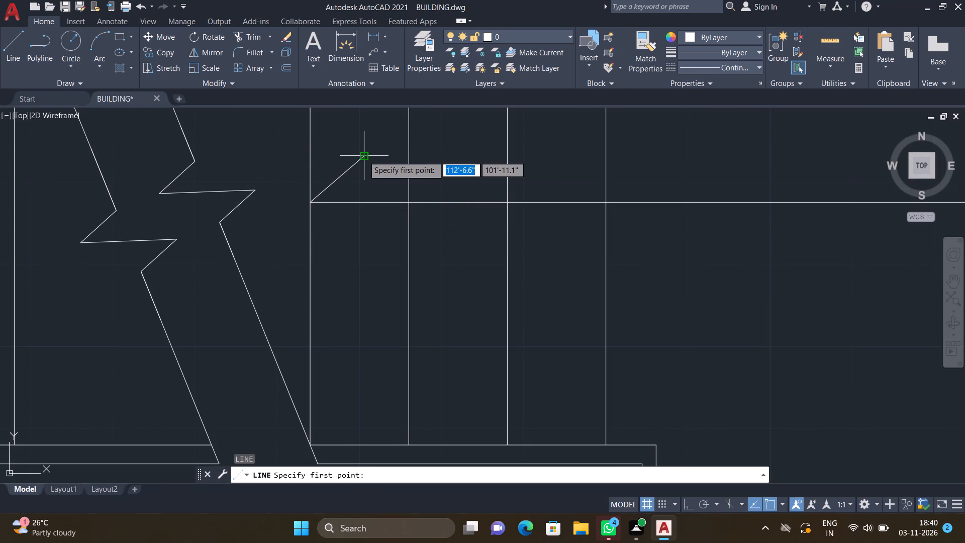
left_click(309, 204)
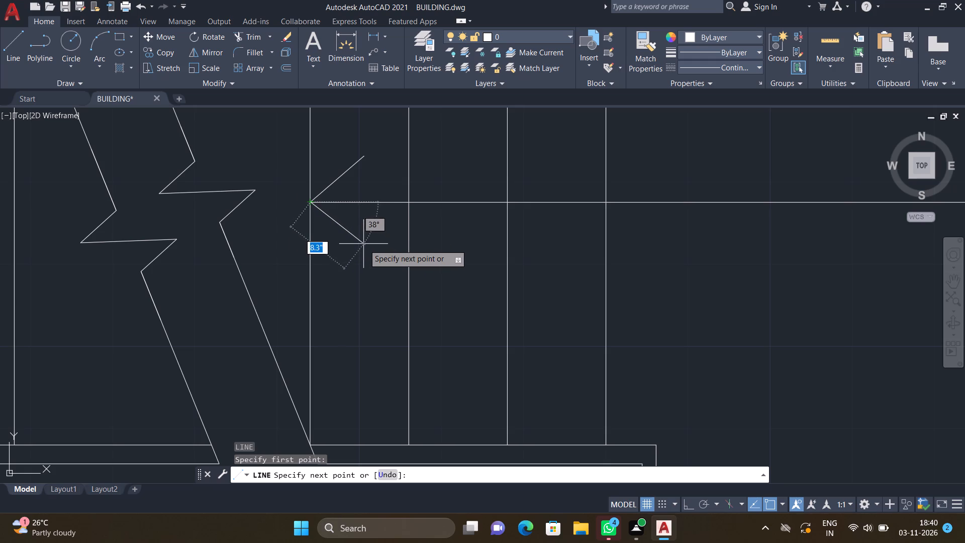
left_click(362, 243)
key("Return")
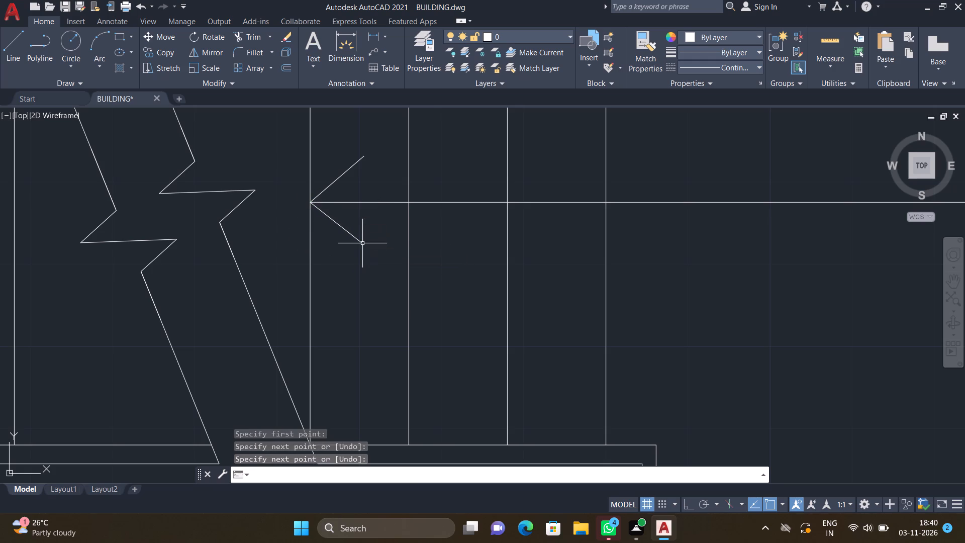
Add the multiline text label DN just before the start of the lower flight's direction line and save the text.
scroll(360, 245, "down", 4)
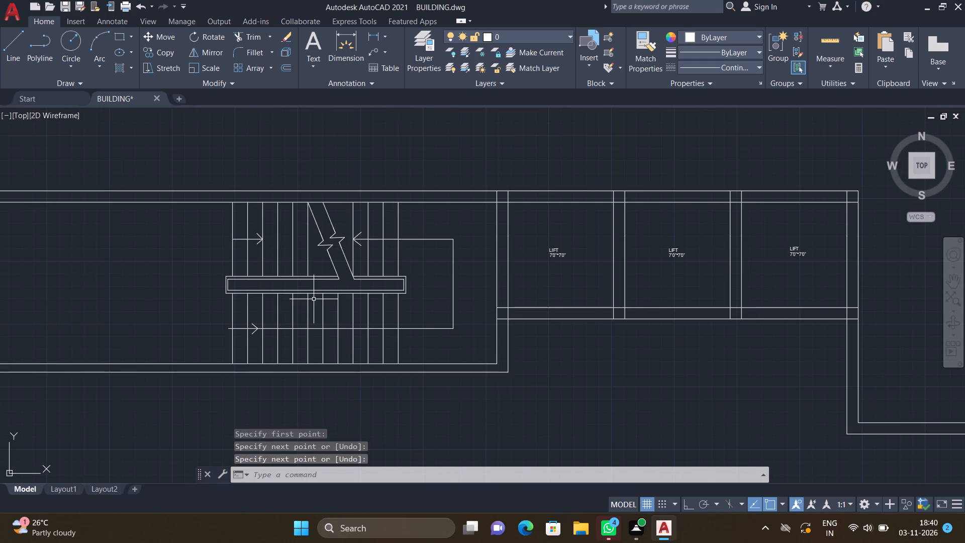
scroll(194, 332, "up", 2)
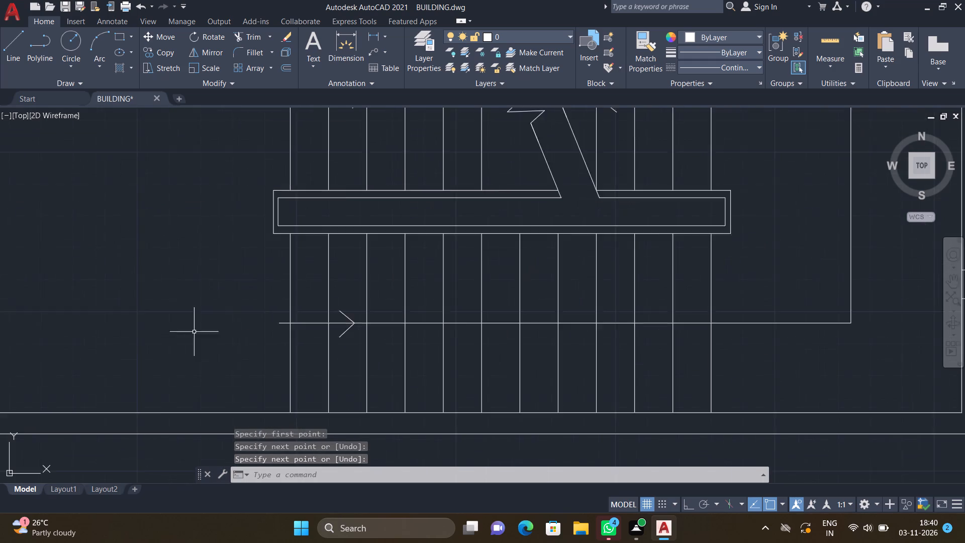
scroll(195, 332, "up", 1)
type("MT")
key("Return")
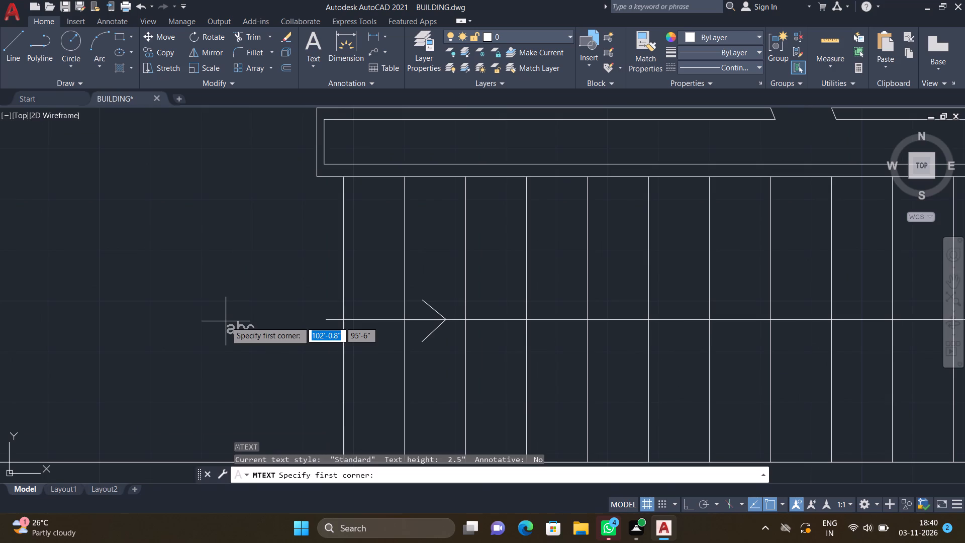
scroll(301, 328, "up", 2)
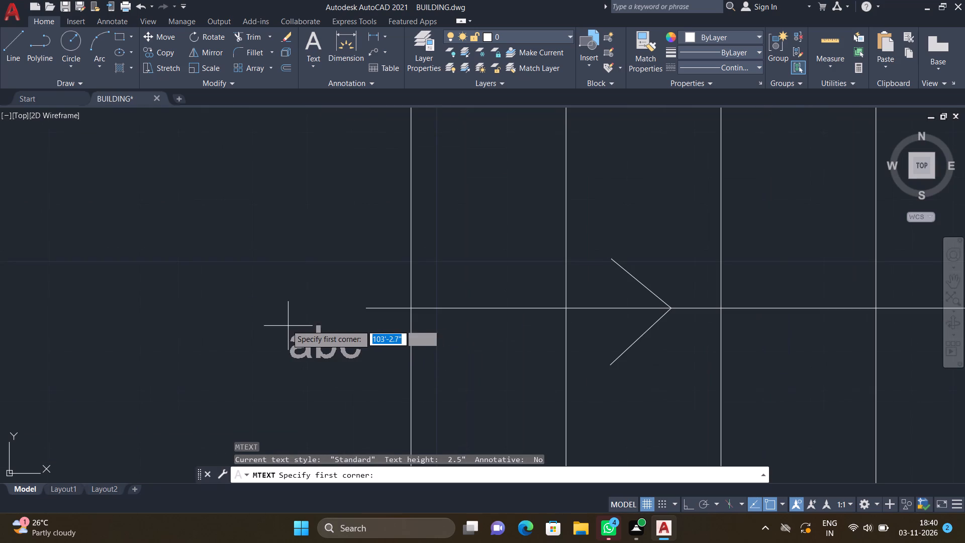
left_click(266, 291)
left_click(363, 328)
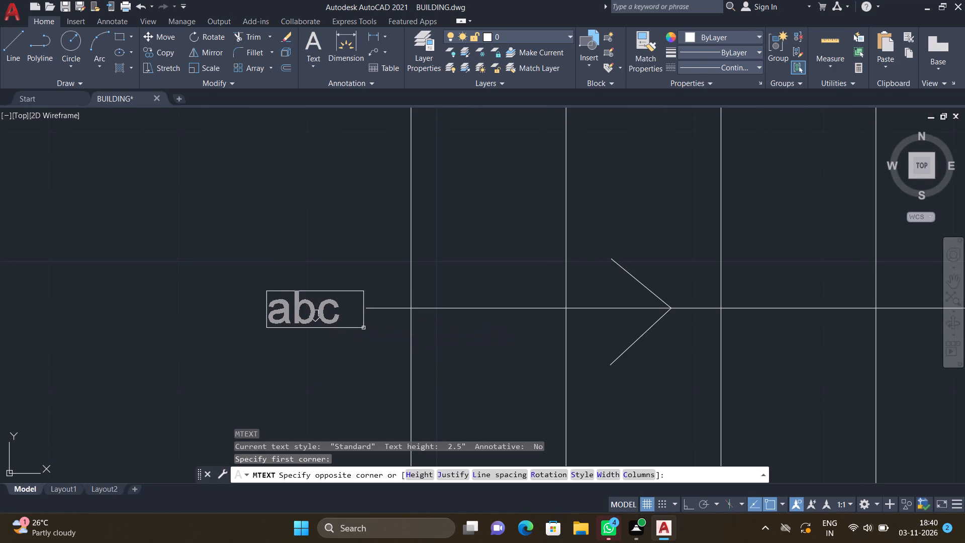
type("DN")
key("Return")
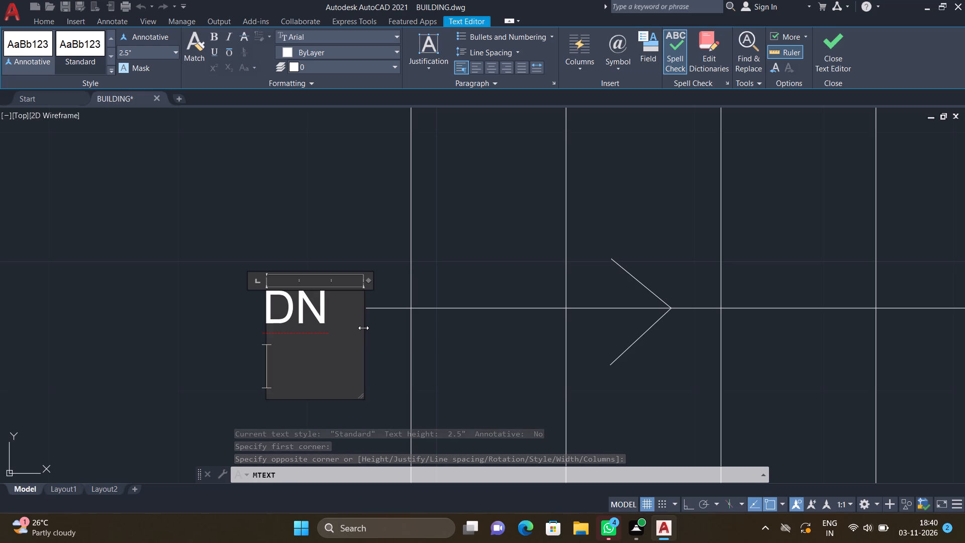
key("Escape")
left_click(507, 263)
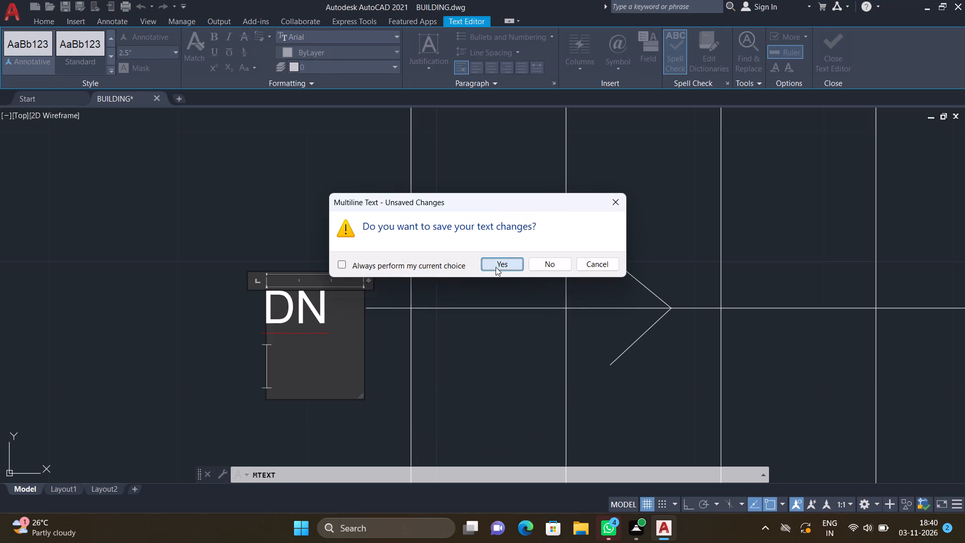
Add the multiline text label UP just before the start of the upper flight's direction line and save the text.
scroll(386, 304, "down", 3)
scroll(347, 268, "down", 3)
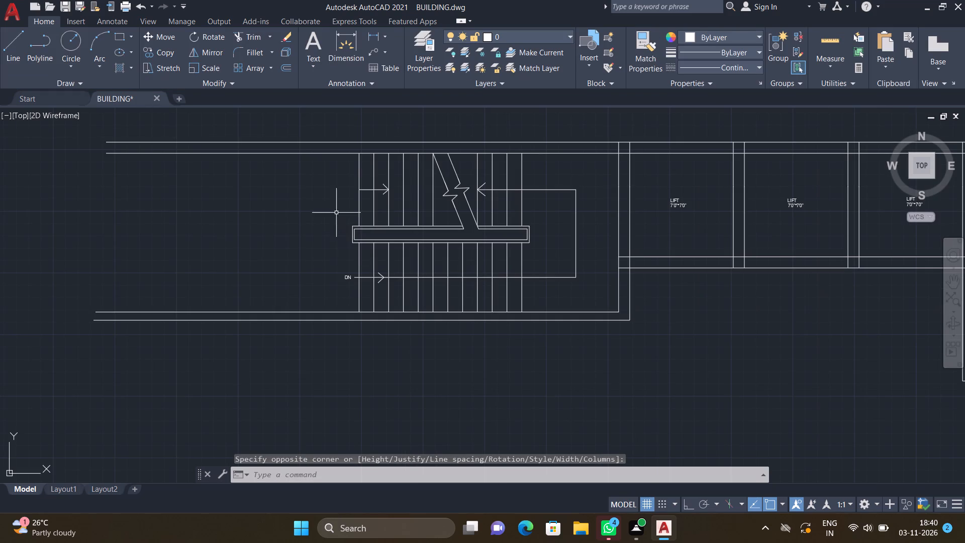
scroll(347, 177, "up", 2)
type("MT")
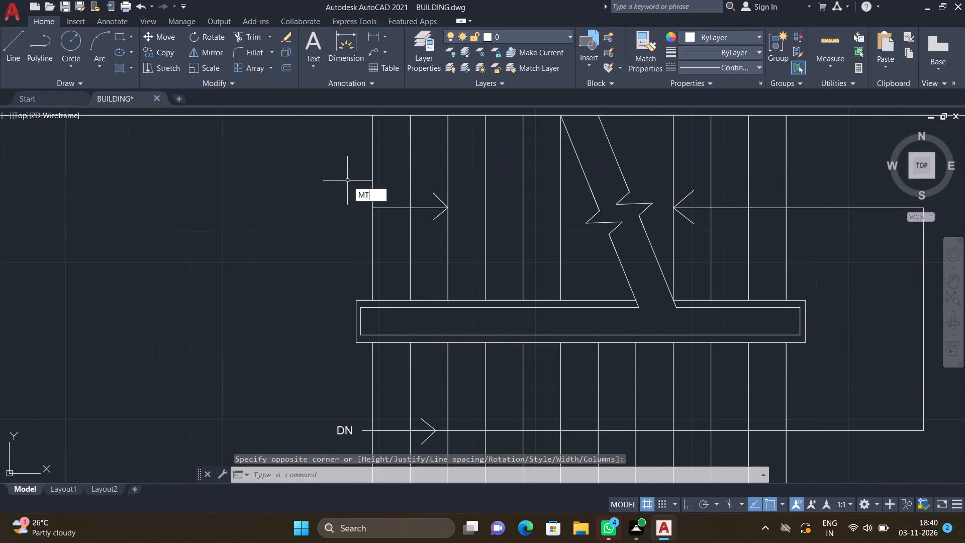
key("Return")
scroll(319, 210, "up", 2)
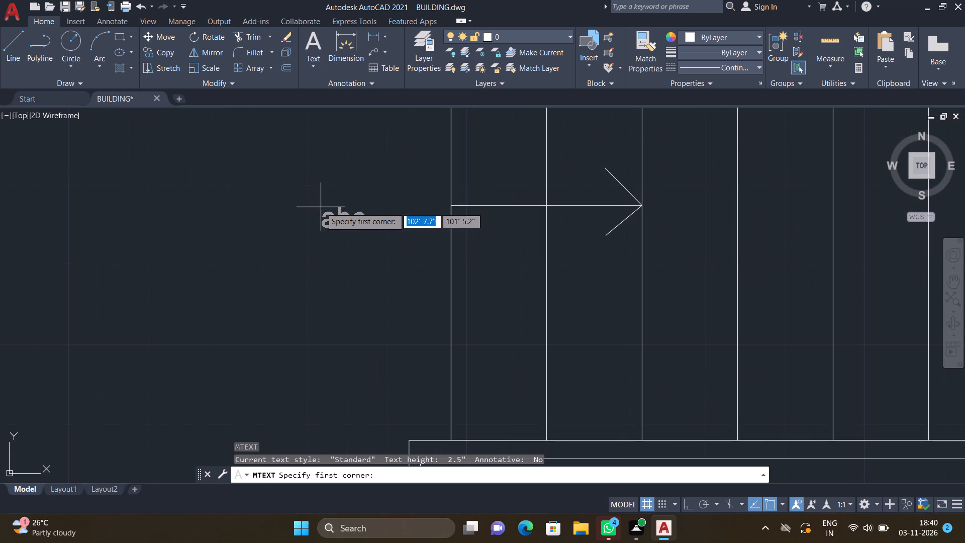
left_click(345, 189)
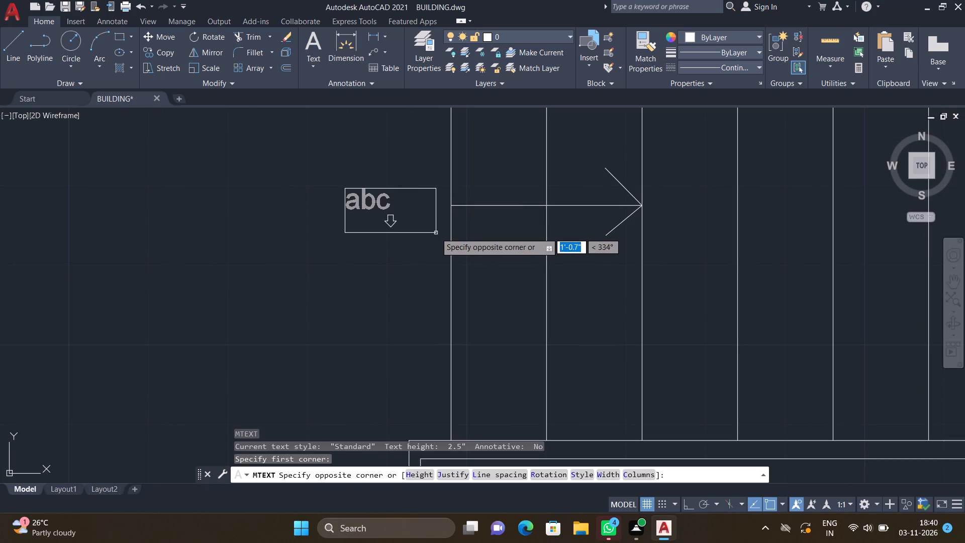
left_click(436, 233)
type("UP")
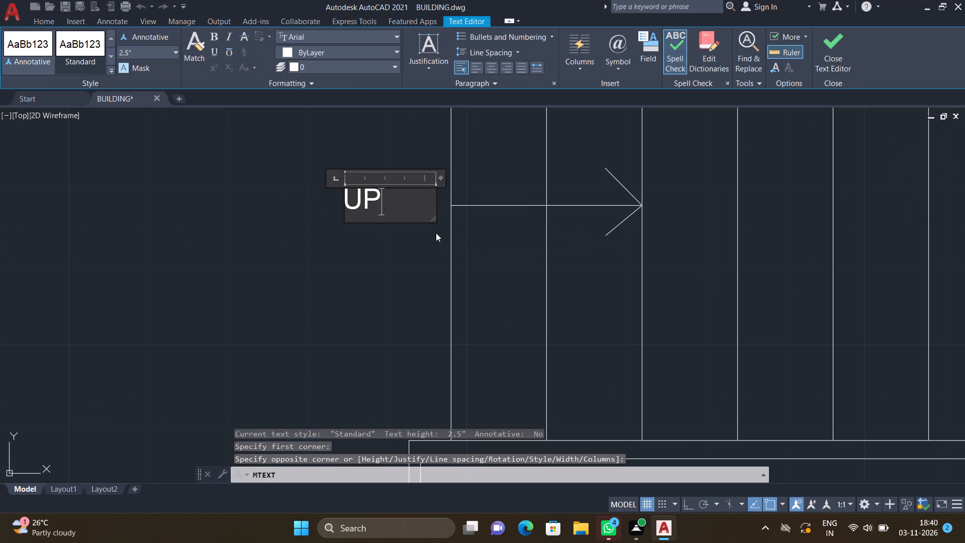
key("Return")
key("Escape")
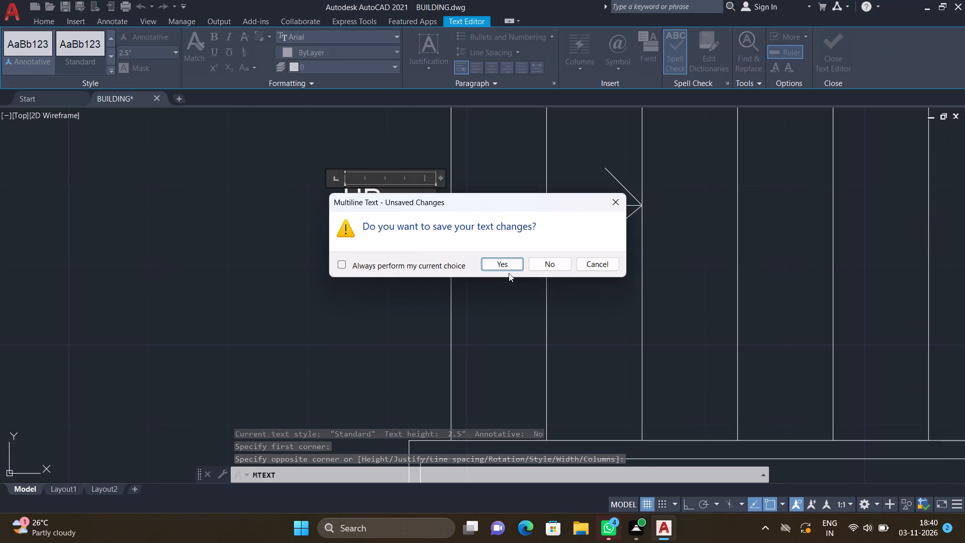
left_click(508, 265)
Move the UP label about 7" toward the start of the upper flight's direction line, aligning it with the line.
scroll(388, 244, "down", 2)
scroll(384, 223, "up", 2)
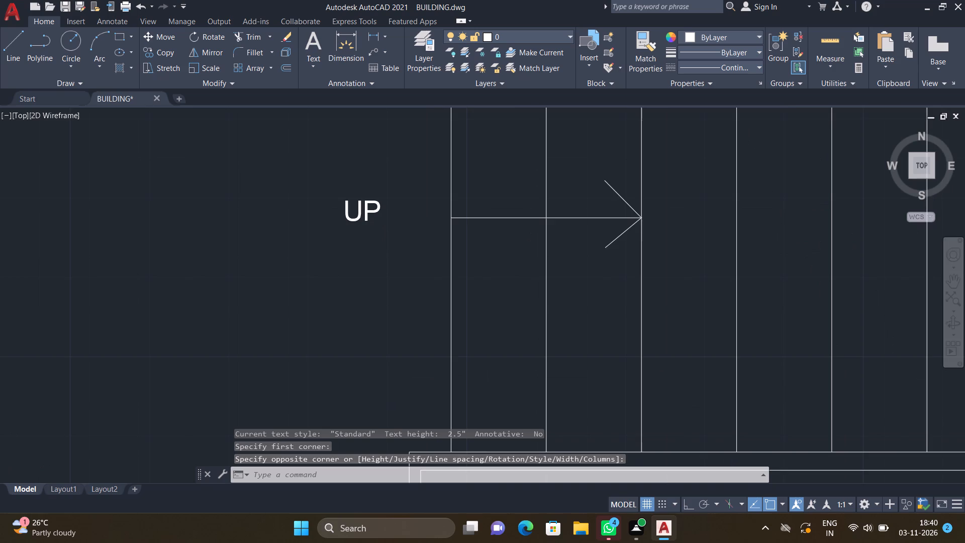
key("m")
key("Return")
left_click_drag(395, 234, 387, 228)
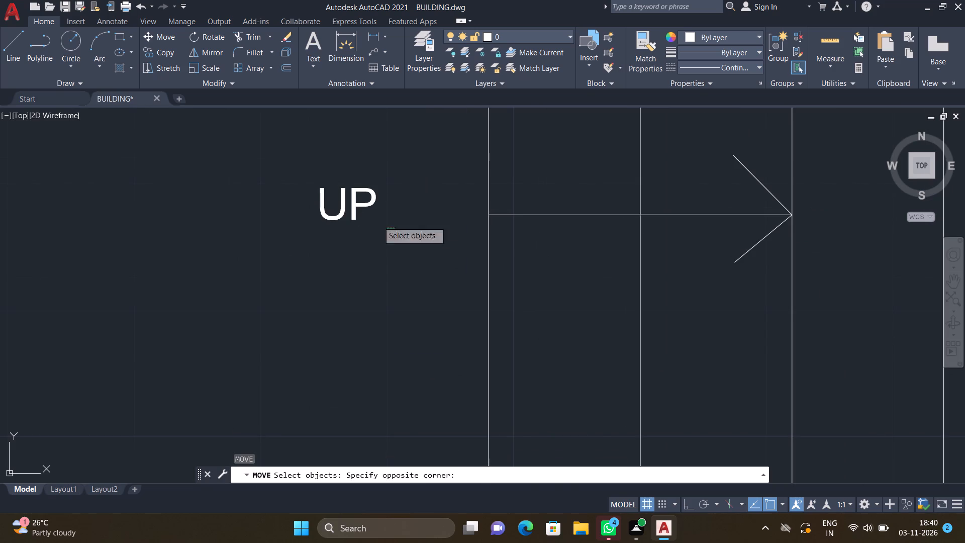
left_click(306, 167)
key("Return")
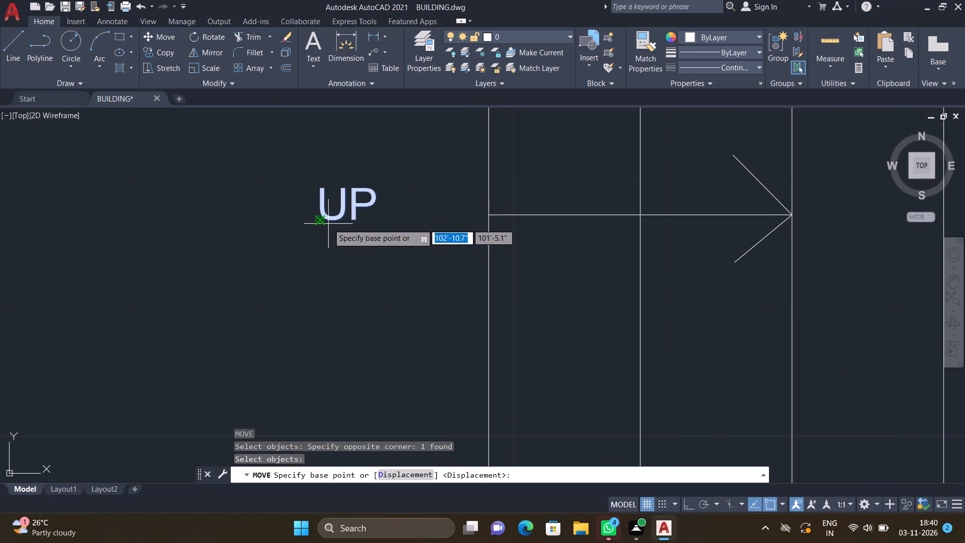
left_click(332, 219)
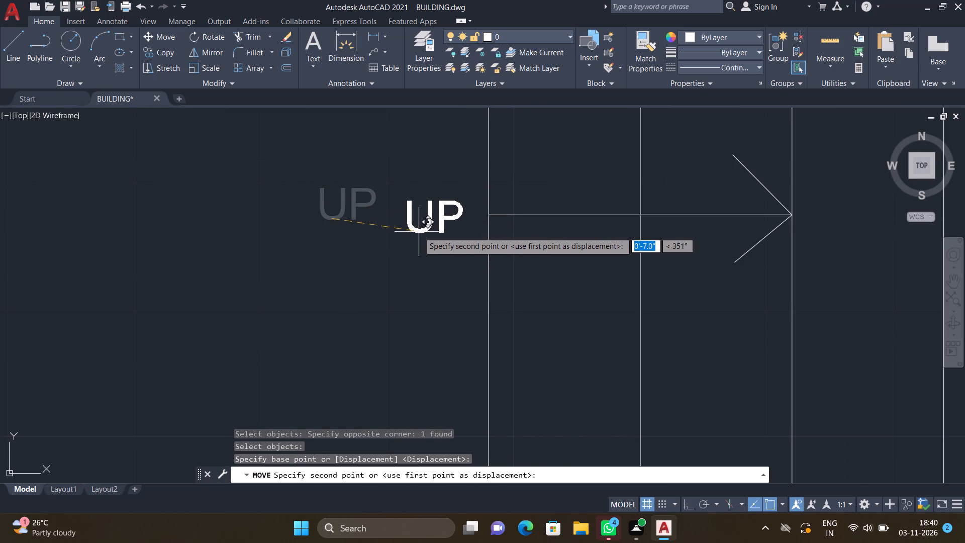
left_click(419, 232)
Move the DN label slightly closer to the start of the lower flight's direction line.
scroll(414, 244, "down", 4)
scroll(401, 387, "down", 5)
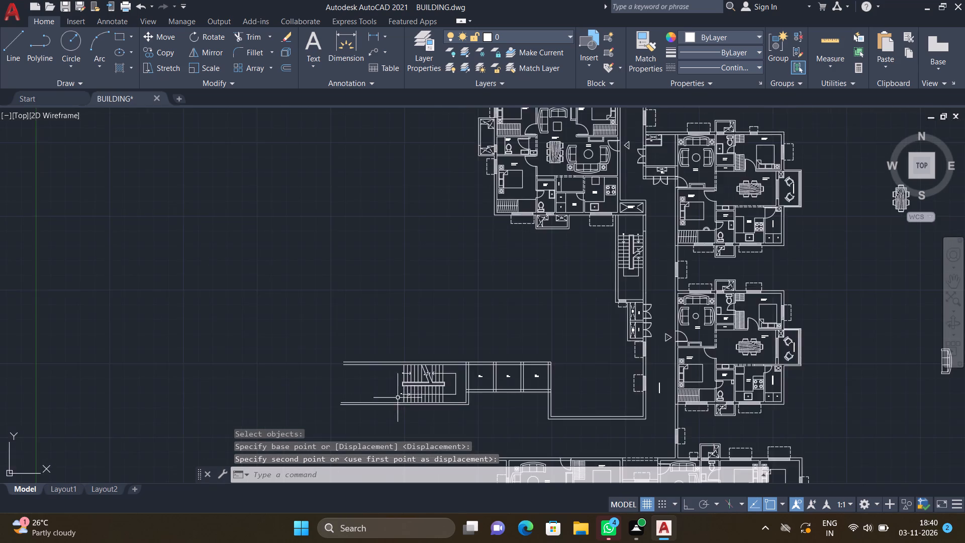
scroll(395, 411, "up", 3)
scroll(410, 359, "up", 3)
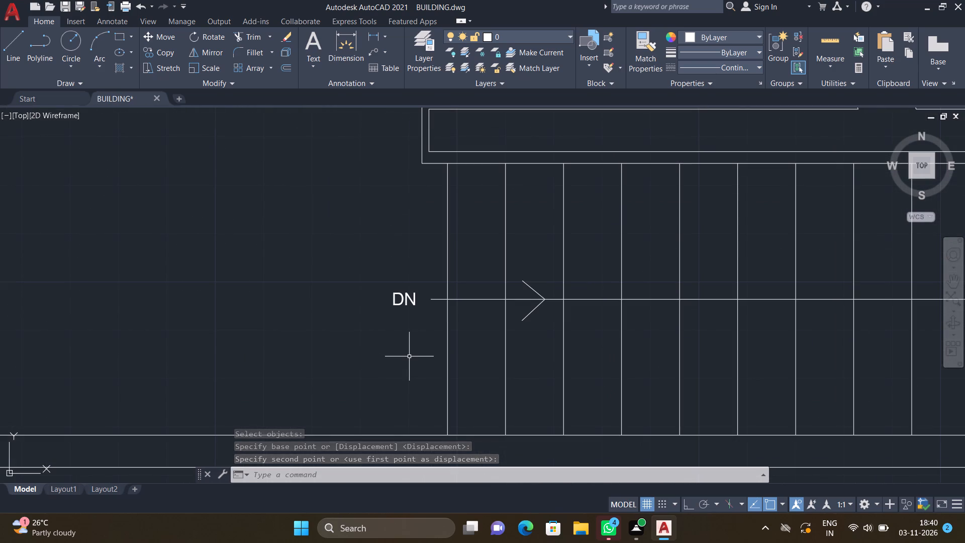
scroll(421, 315, "up", 2)
key("m")
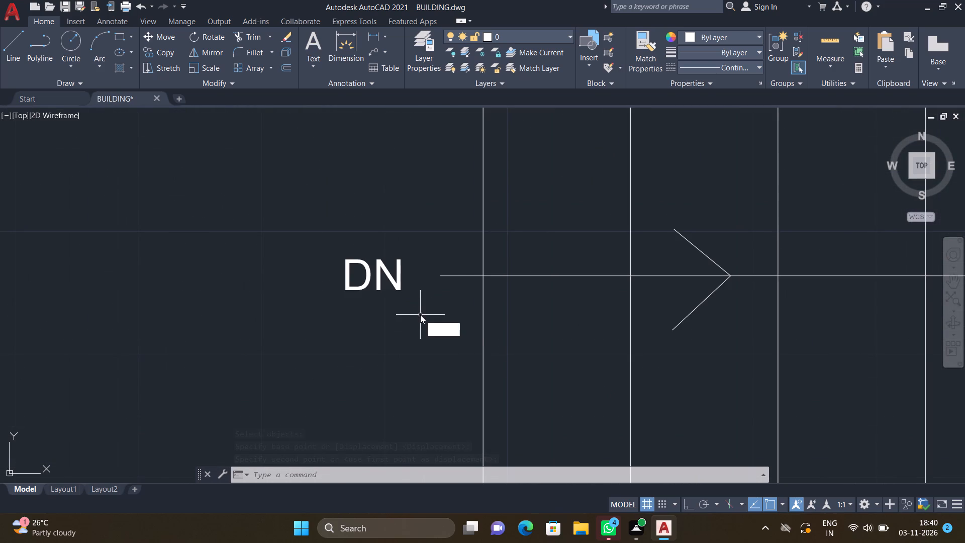
key("Return")
left_click_drag(420, 315, 410, 303)
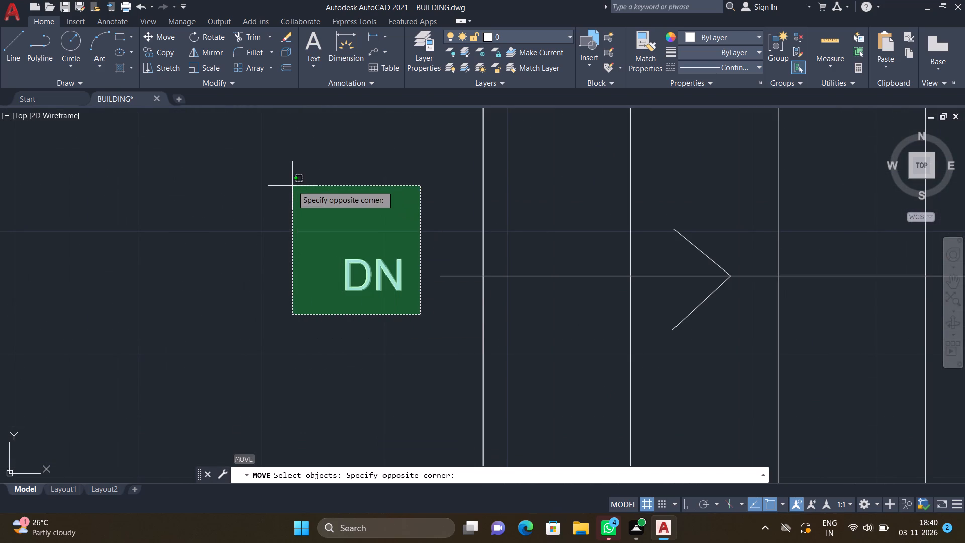
left_click(308, 209)
key("Return")
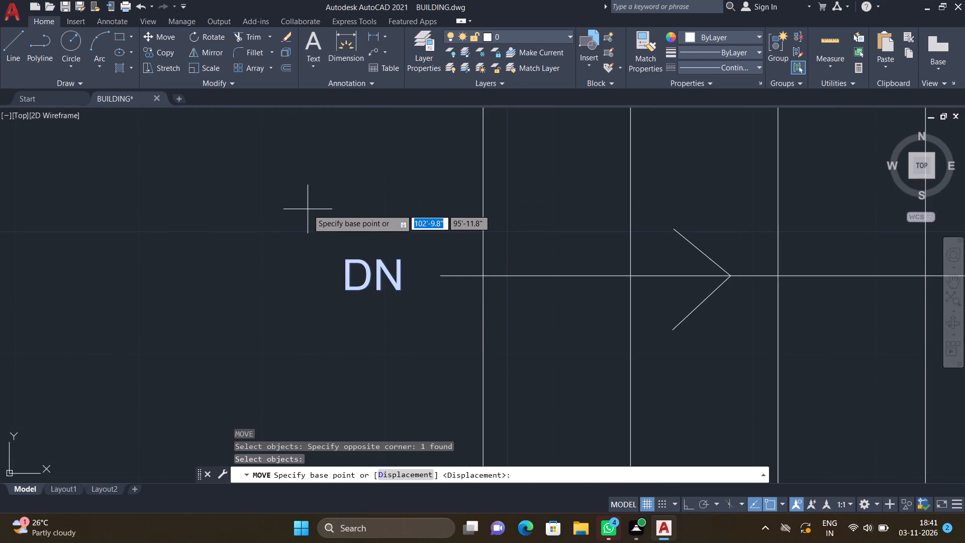
scroll(343, 297, "up", 1)
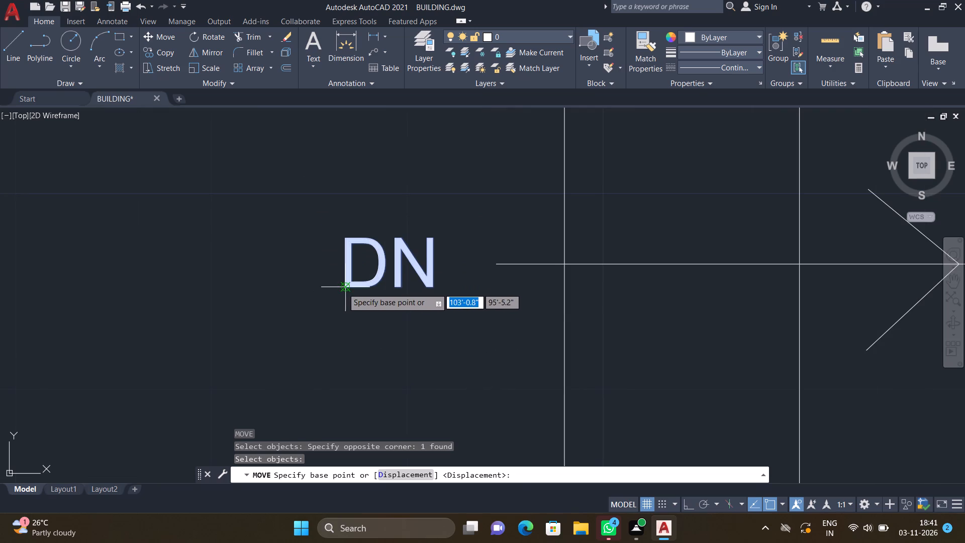
left_click(343, 288)
left_click(384, 283)
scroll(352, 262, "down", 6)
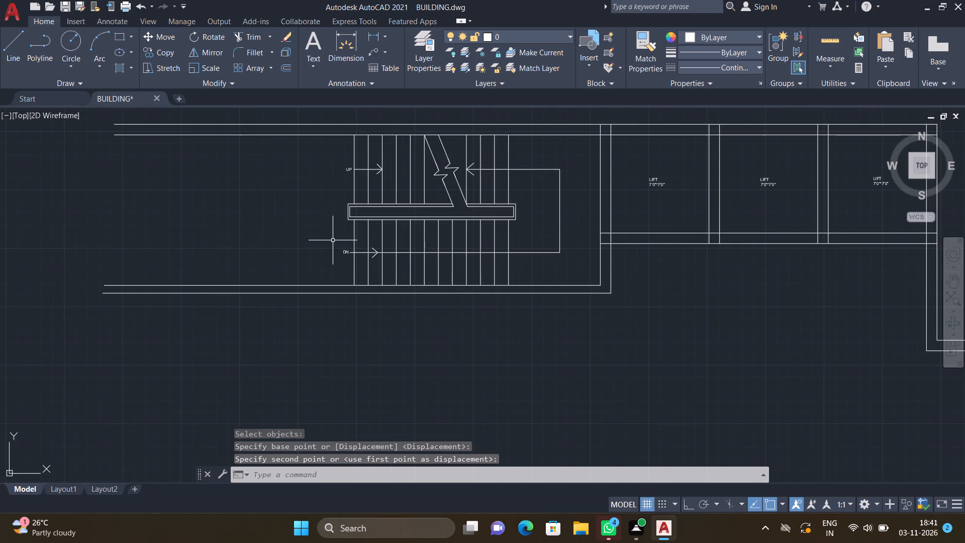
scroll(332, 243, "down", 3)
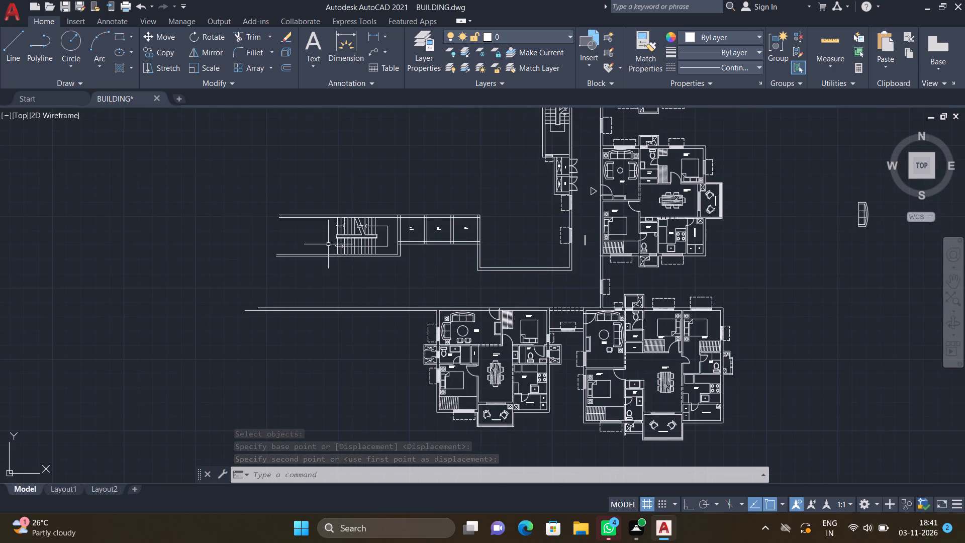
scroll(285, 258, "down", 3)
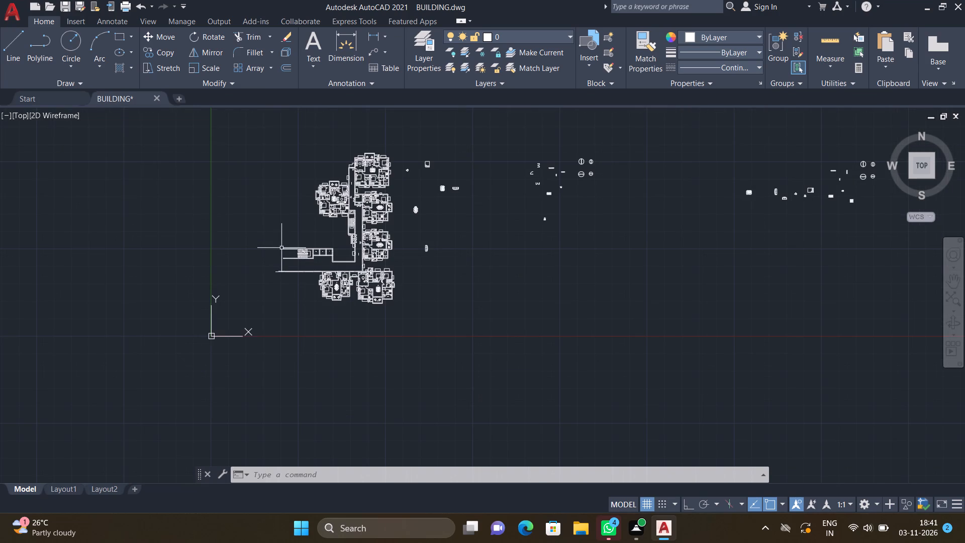